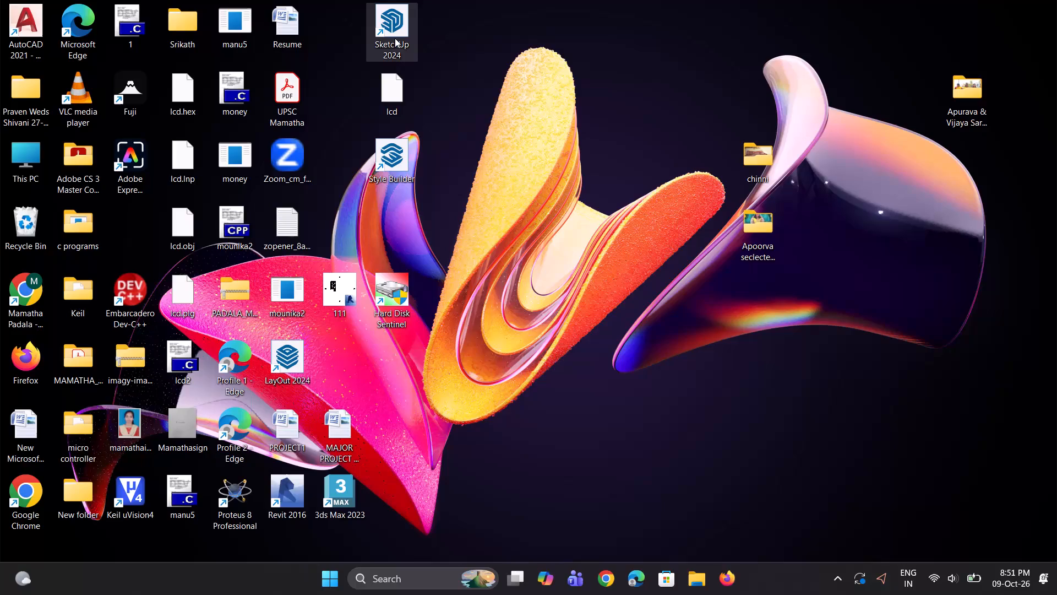
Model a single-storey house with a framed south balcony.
Launch SketchUp 2024 from the desktop.
double_click(395, 38)
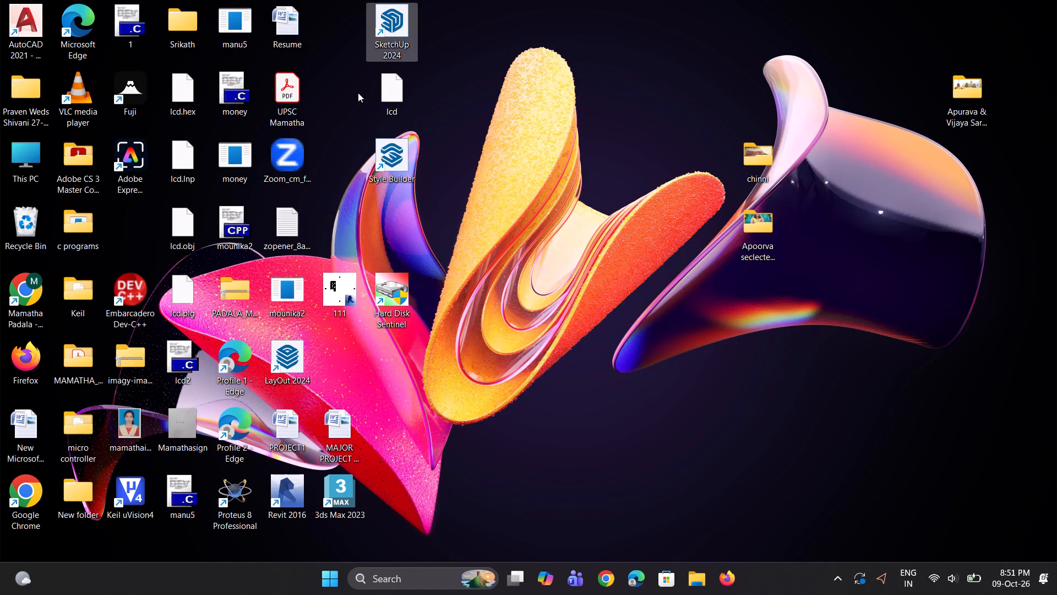
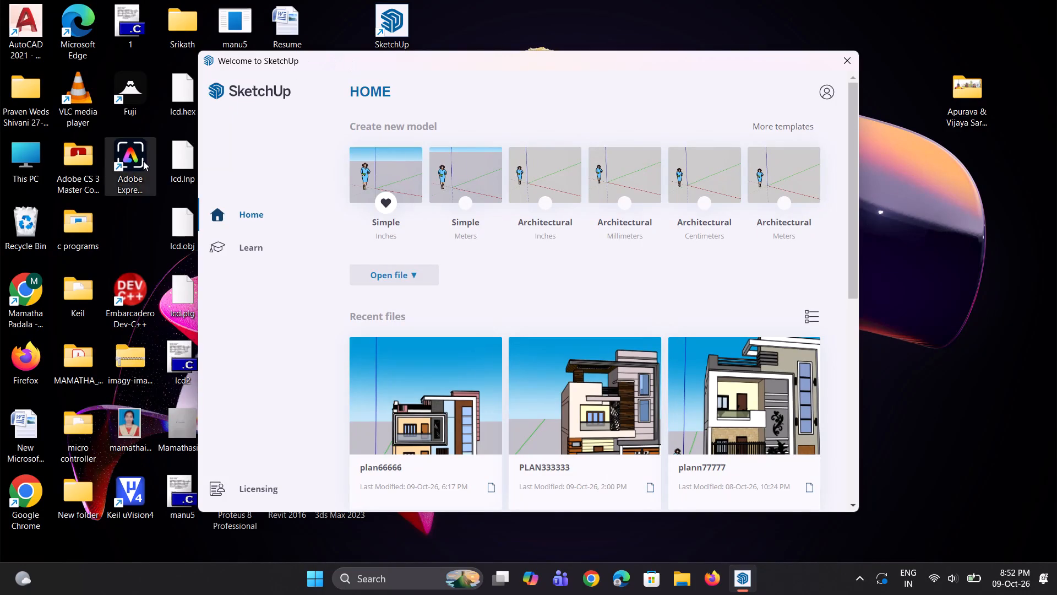
Create a new model from the Simple template in inches.
double_click(369, 171)
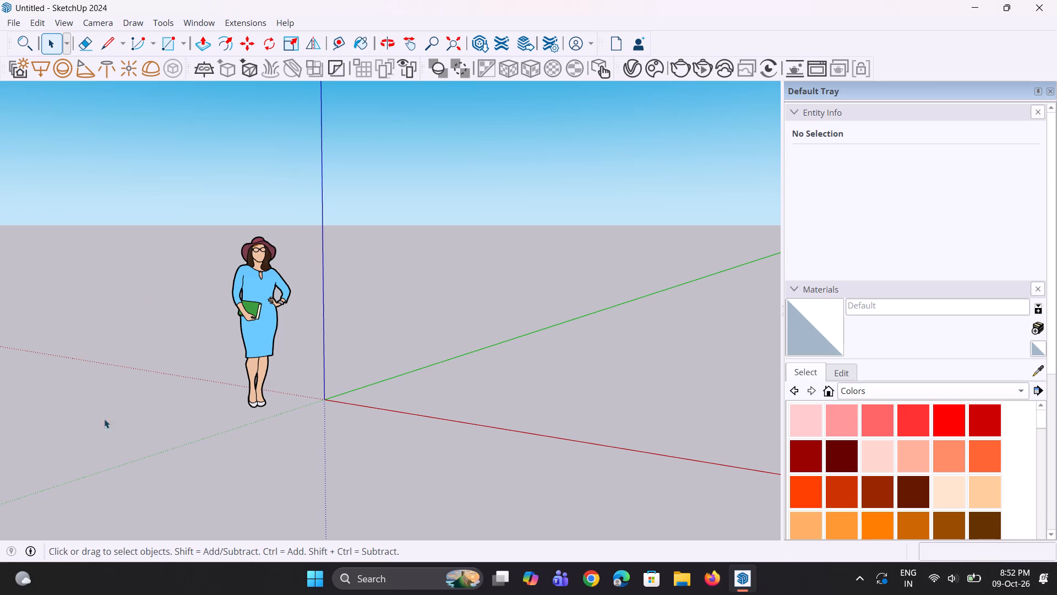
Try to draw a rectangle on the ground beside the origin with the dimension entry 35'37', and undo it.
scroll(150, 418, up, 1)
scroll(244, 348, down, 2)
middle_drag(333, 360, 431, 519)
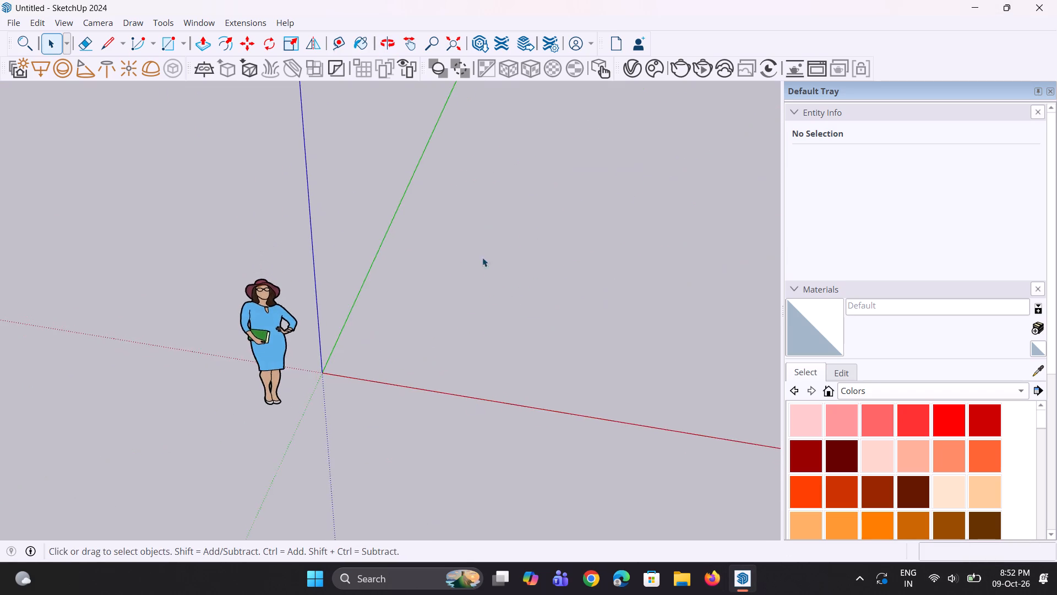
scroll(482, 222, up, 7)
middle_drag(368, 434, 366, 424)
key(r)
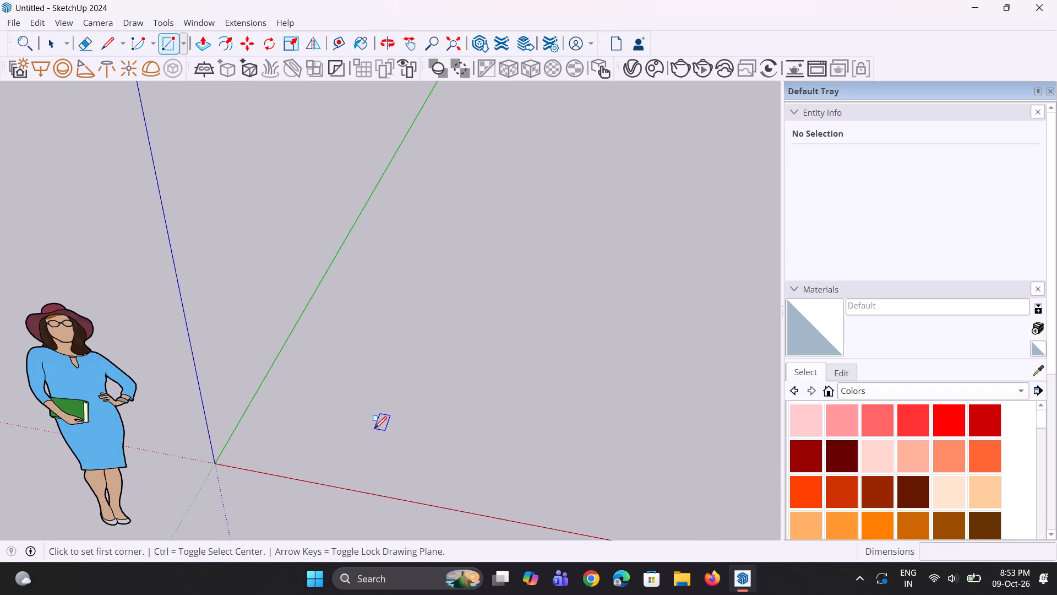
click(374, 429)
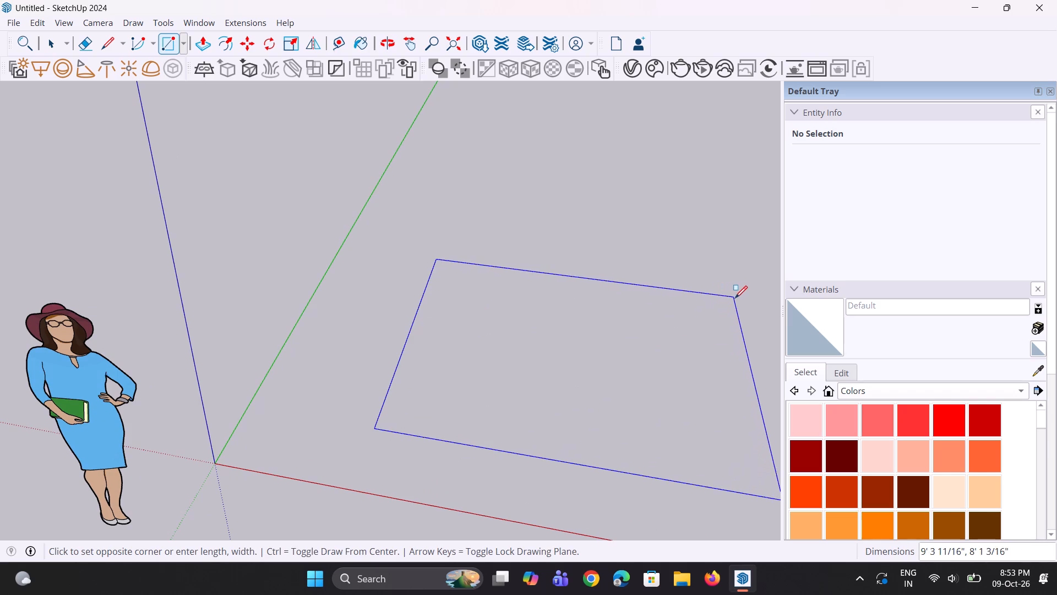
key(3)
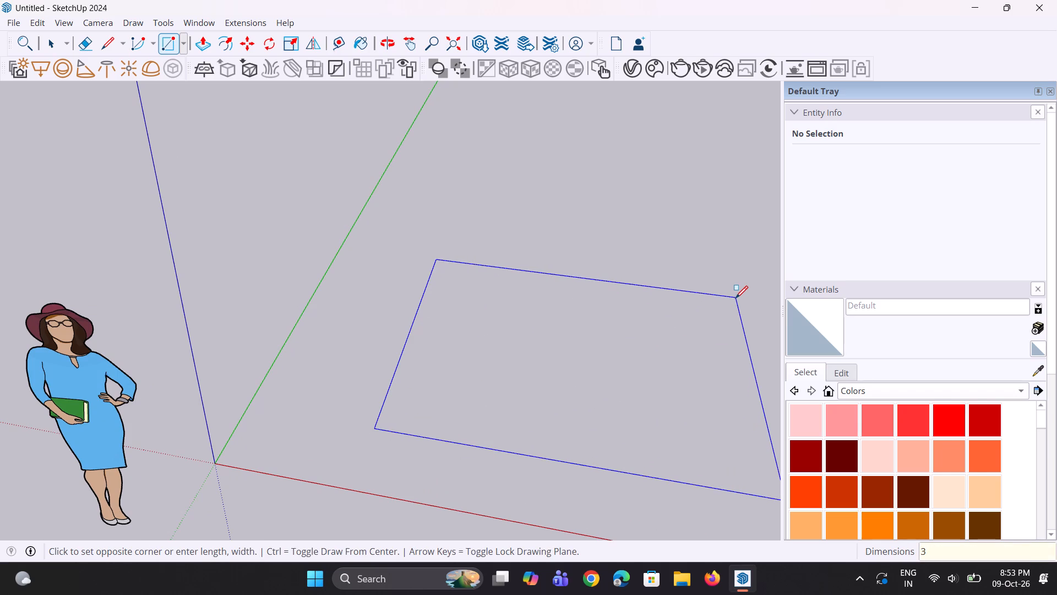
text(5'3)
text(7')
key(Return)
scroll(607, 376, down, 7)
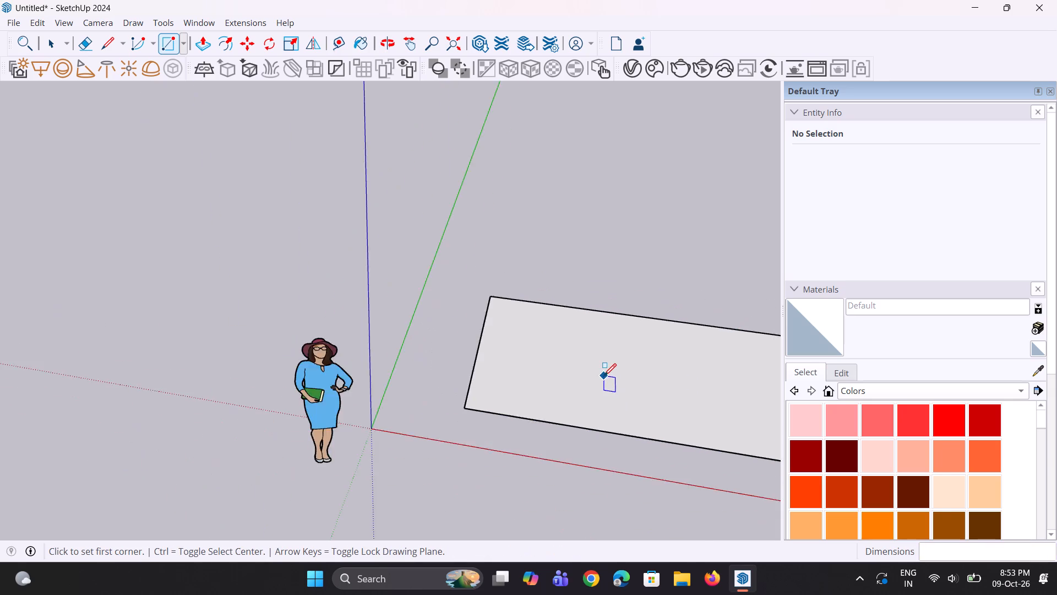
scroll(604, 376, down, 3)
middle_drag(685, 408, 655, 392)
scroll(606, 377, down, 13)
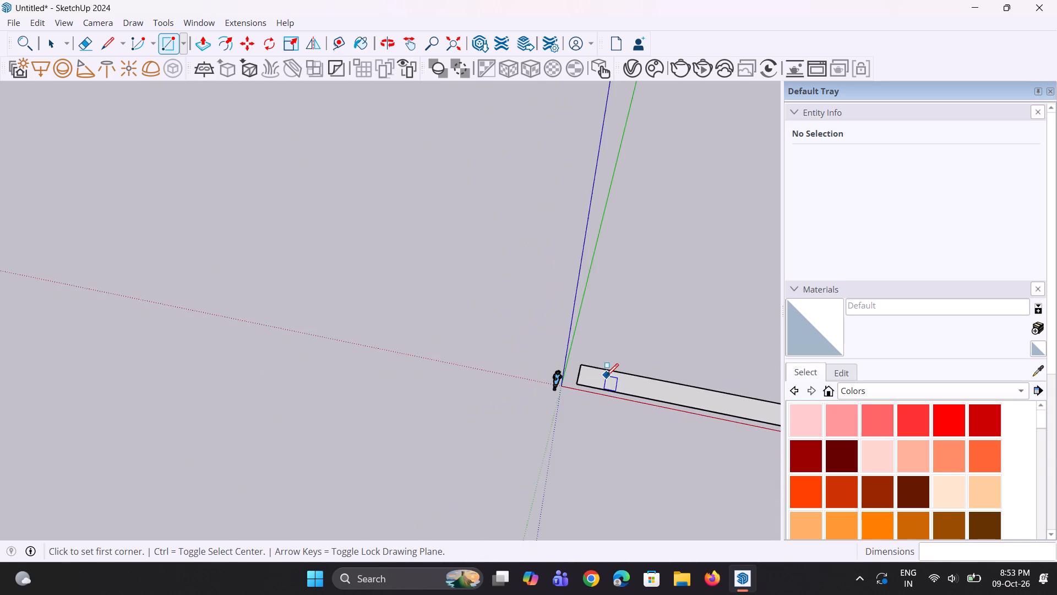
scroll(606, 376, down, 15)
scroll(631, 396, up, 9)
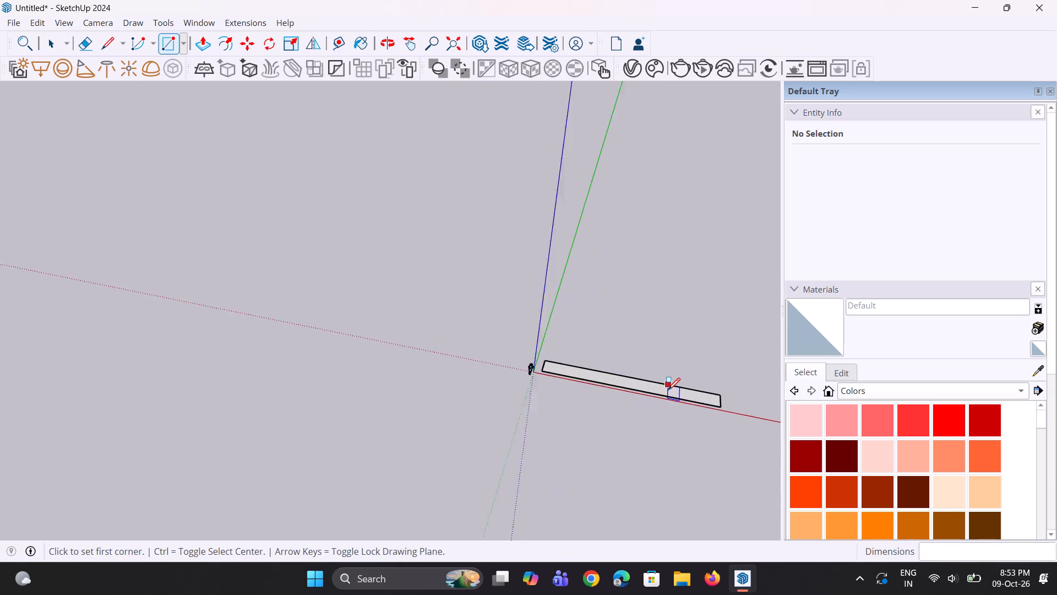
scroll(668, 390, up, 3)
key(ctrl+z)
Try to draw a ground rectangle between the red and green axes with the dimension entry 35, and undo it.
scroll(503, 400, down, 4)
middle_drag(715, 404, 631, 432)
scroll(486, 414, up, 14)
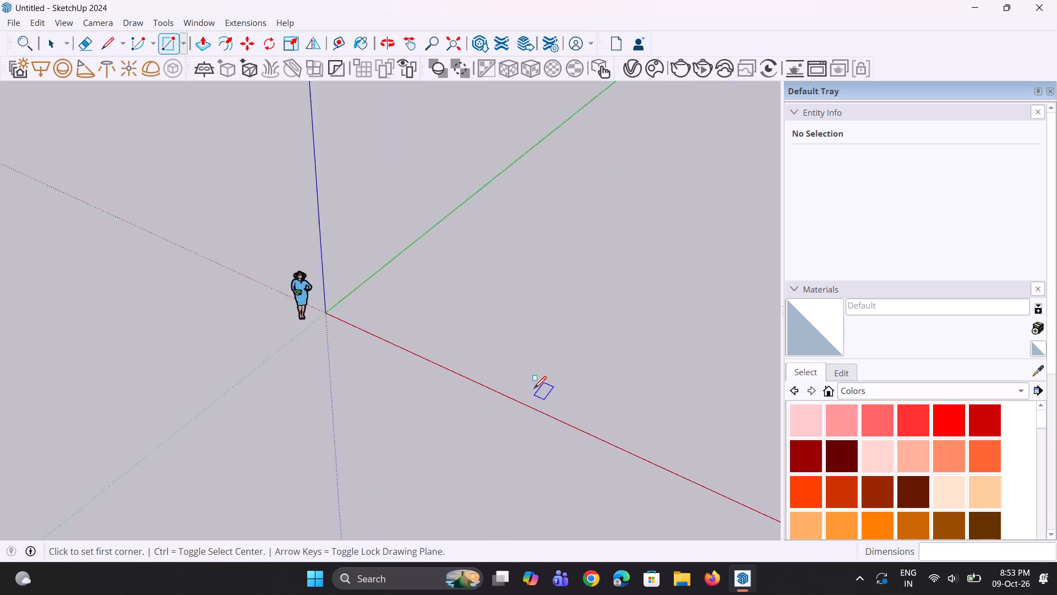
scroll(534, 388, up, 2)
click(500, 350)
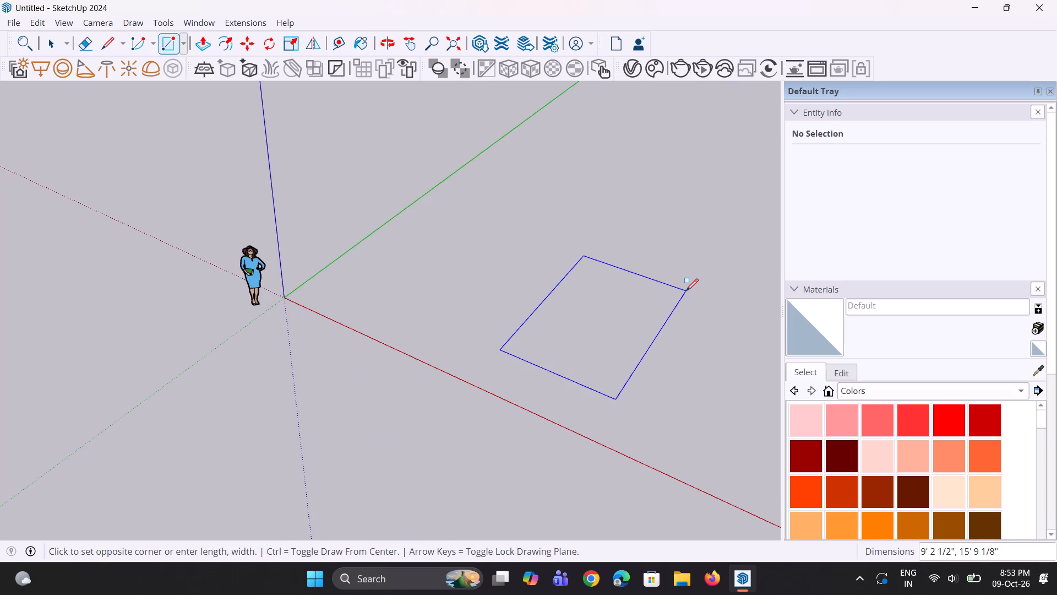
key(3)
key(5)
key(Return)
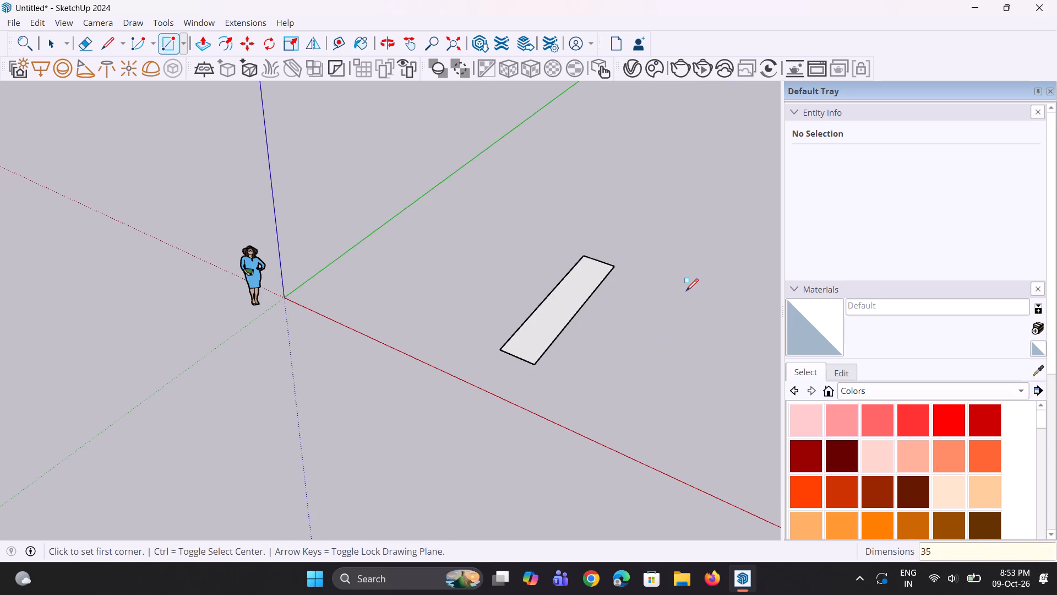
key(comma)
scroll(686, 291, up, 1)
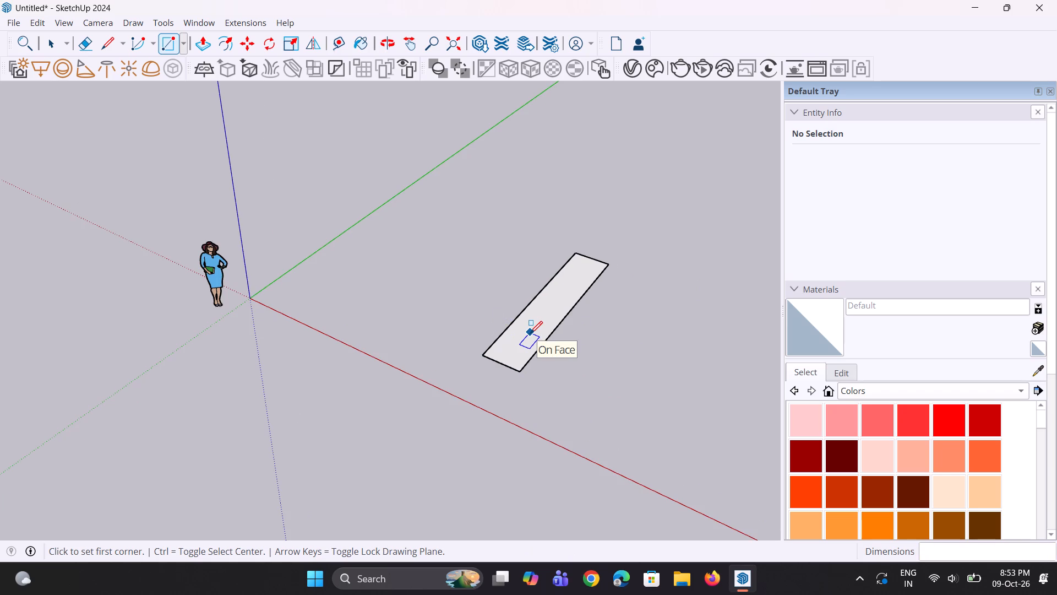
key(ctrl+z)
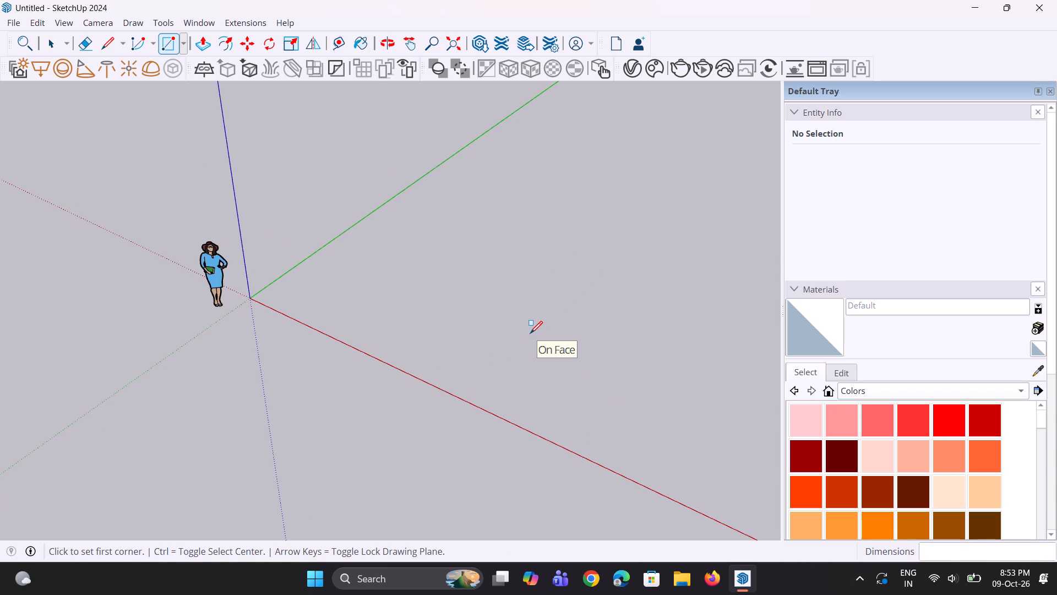
Draw a 35' by 37' rectangle on the ground between the red and green axes.
scroll(530, 333, up, 4)
click(325, 281)
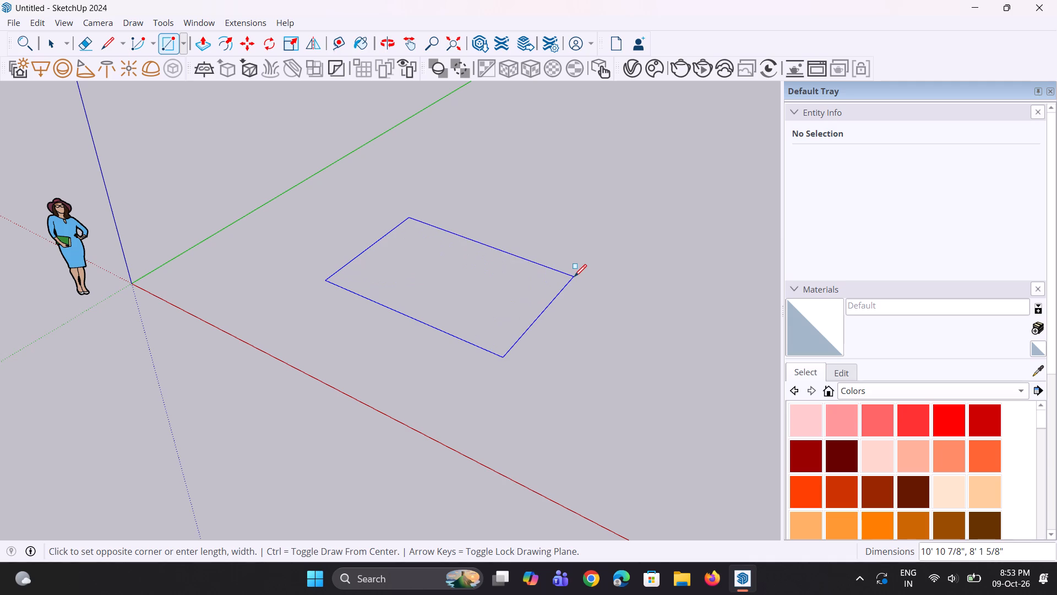
text(35',)
key(3)
text(7')
key(Return)
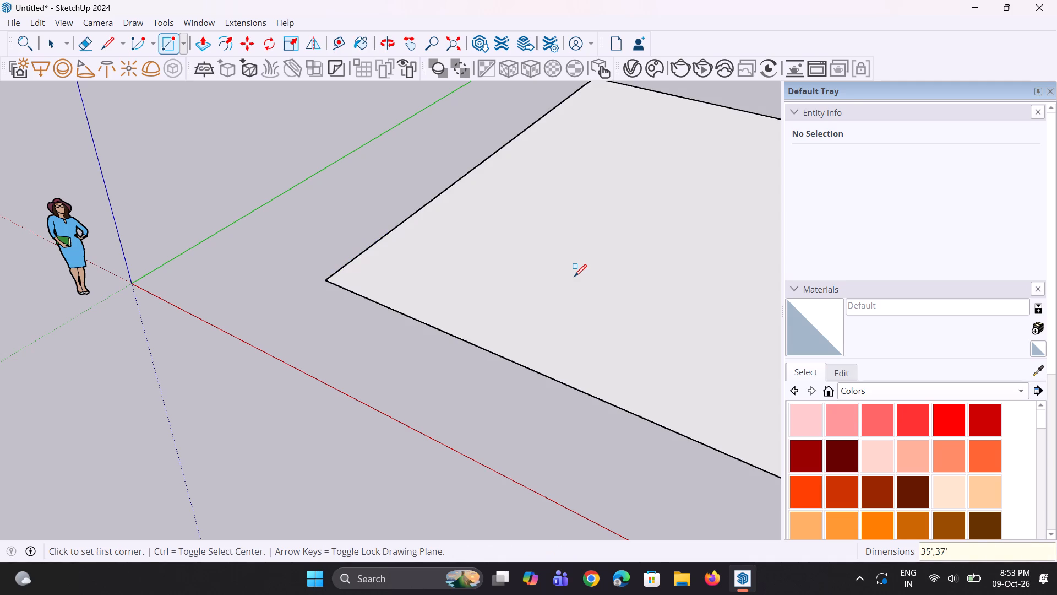
scroll(499, 276, down, 5)
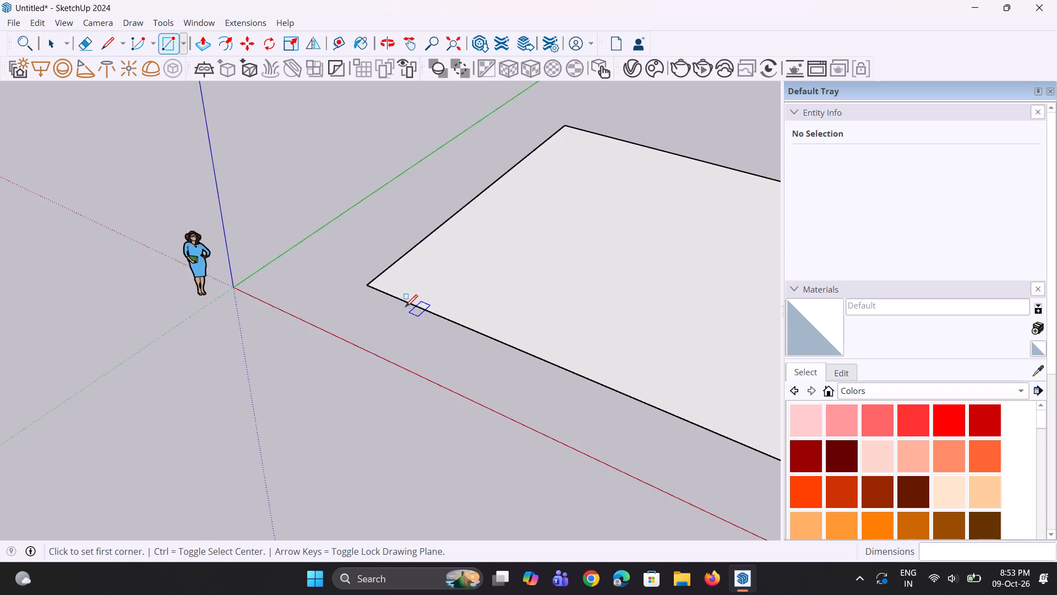
scroll(405, 307, down, 8)
middle_drag(634, 336, 583, 361)
scroll(634, 336, down, 1)
scroll(527, 386, up, 3)
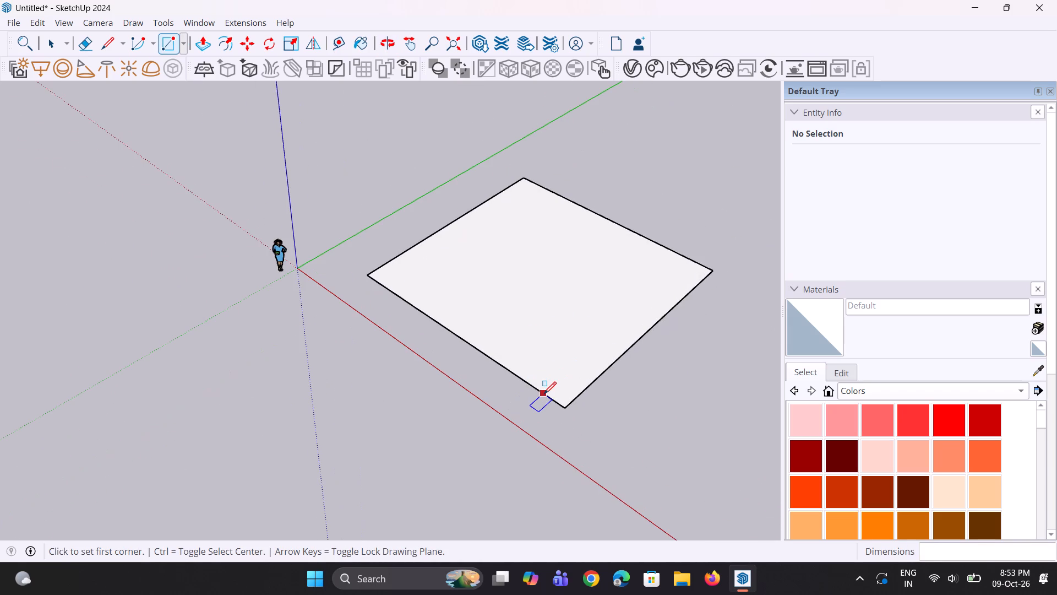
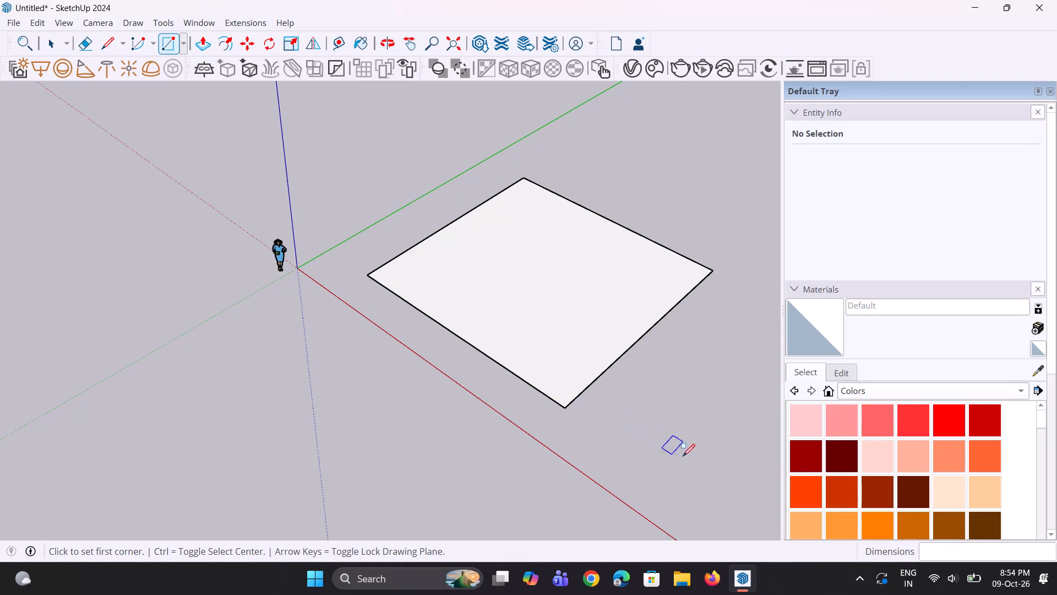
Push/Pull the ground rectangle upward by 10' to form the lower block.
key(p)
click(513, 310)
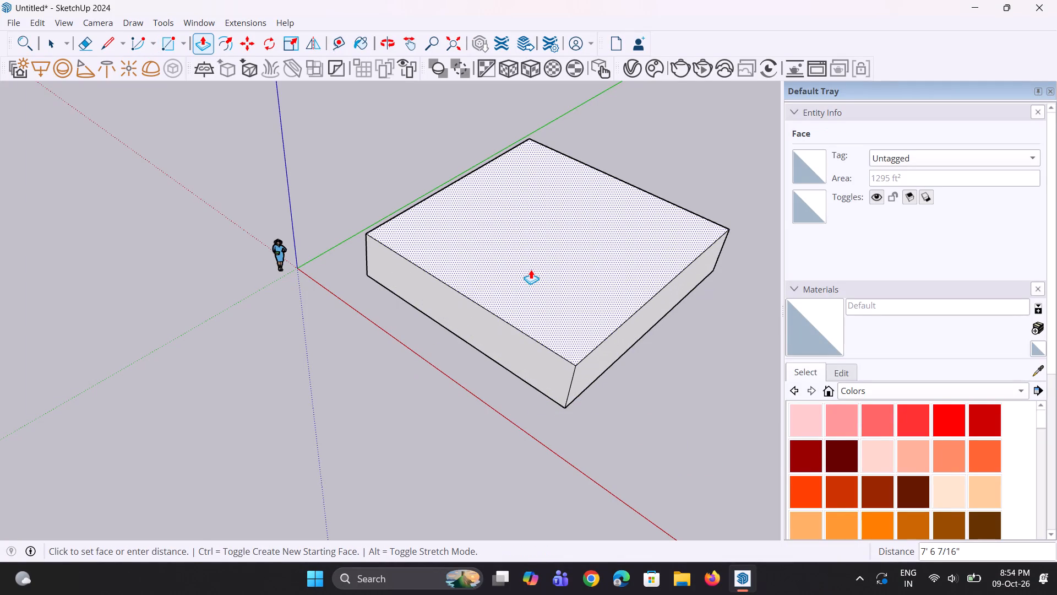
key(0)
text(10)
key(BackSpace)
key(BackSpace)
key(BackSpace)
text(10)
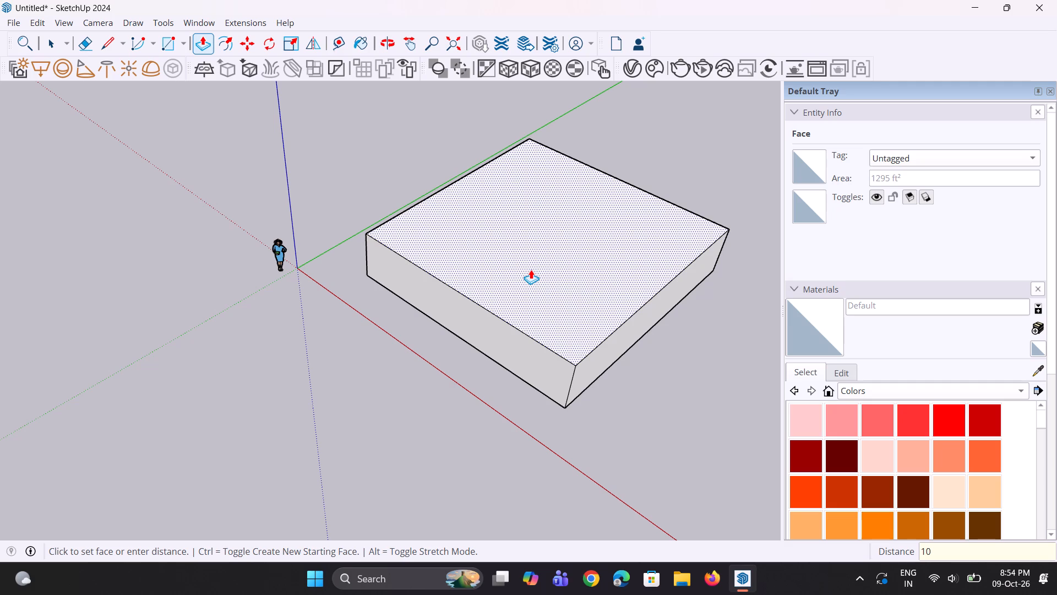
key(apostrophe)
key(Return)
Push/Pull the block's top face up about 2' as a new starting face, adding a separate band on top.
scroll(466, 443, down, 2)
middle_drag(466, 443, 485, 431)
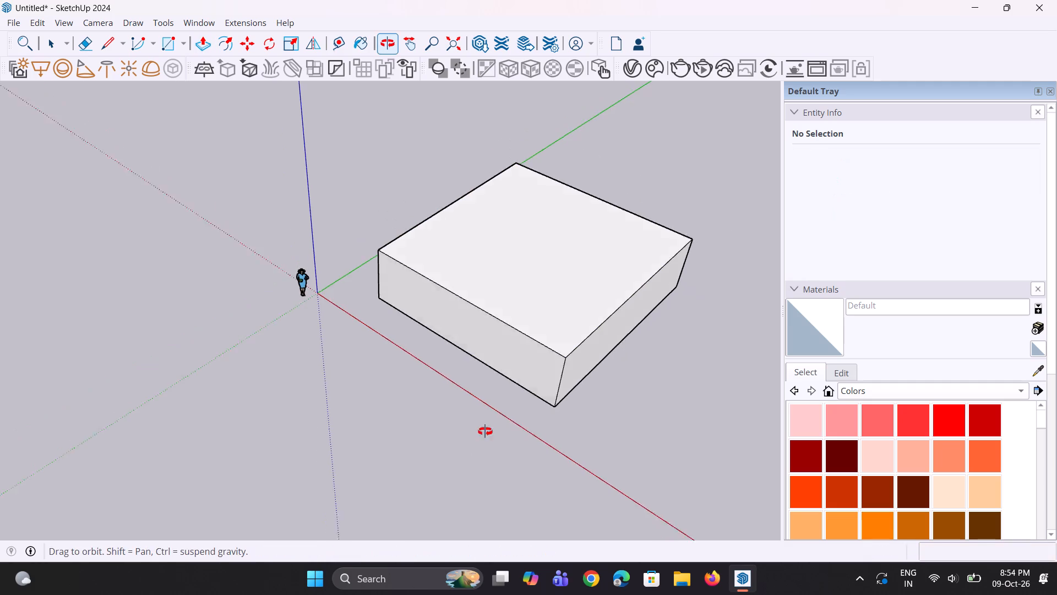
middle_drag(485, 431, 499, 355)
scroll(524, 265, up, 3)
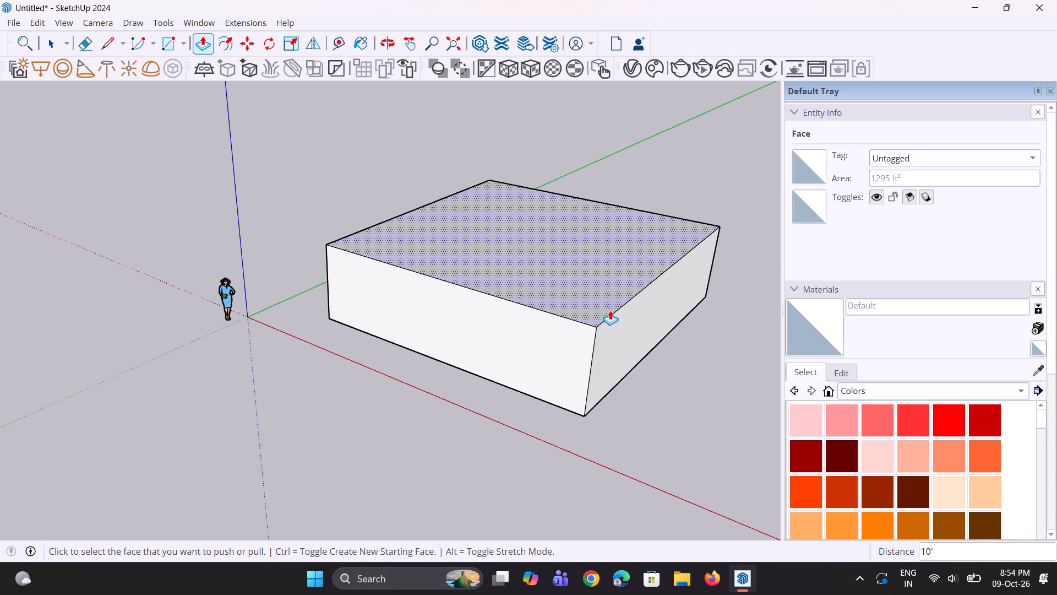
scroll(580, 277, up, 3)
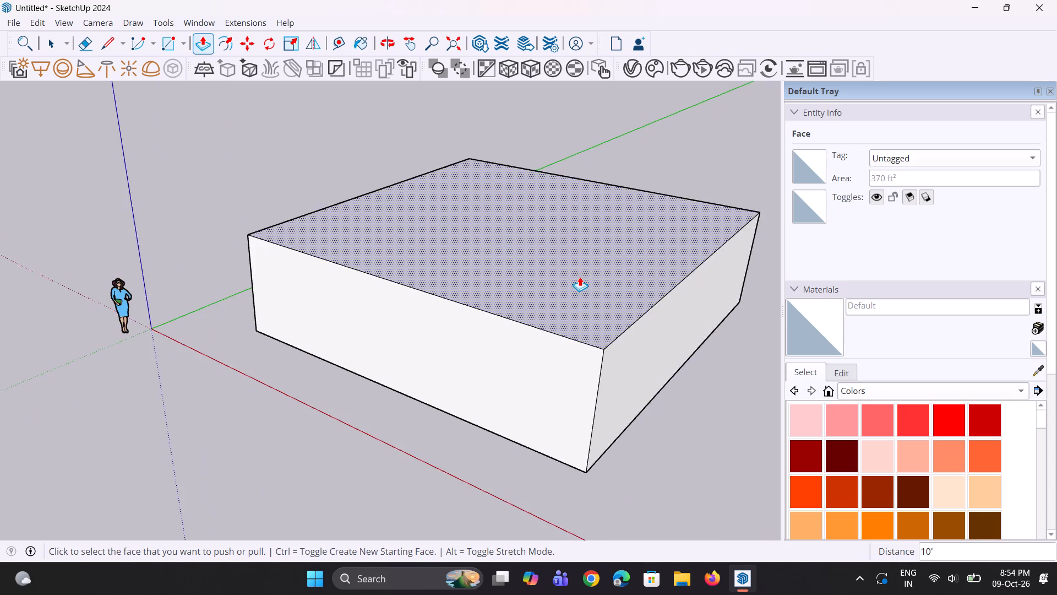
scroll(580, 277, up, 3)
click(574, 276)
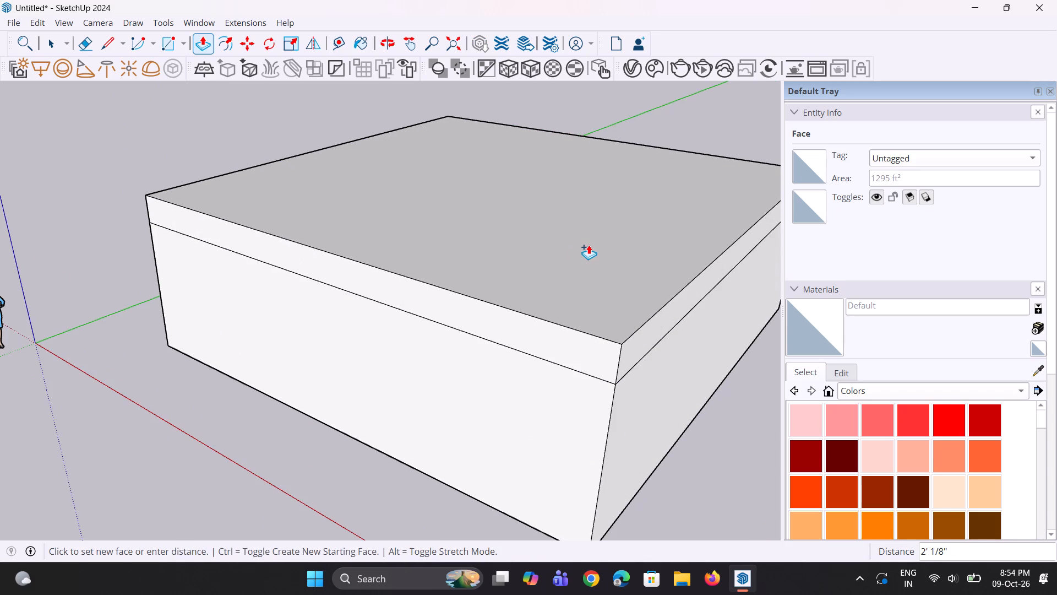
click(589, 245)
Examine the block and its upper band from the front and the sides.
scroll(532, 328, down, 4)
middle_drag(532, 341, 568, 343)
scroll(569, 343, up, 2)
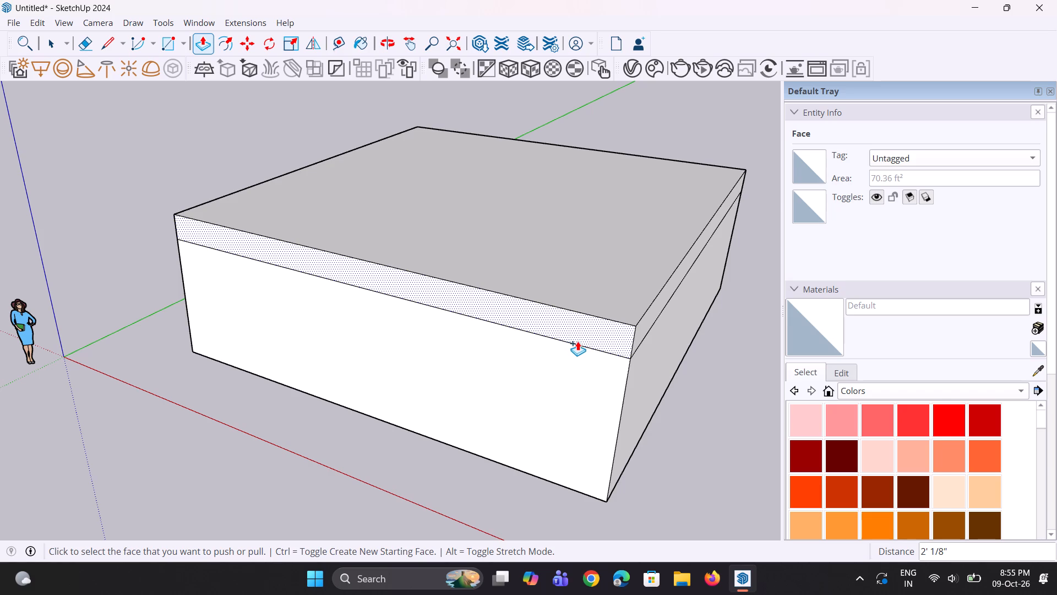
middle_drag(577, 341, 551, 339)
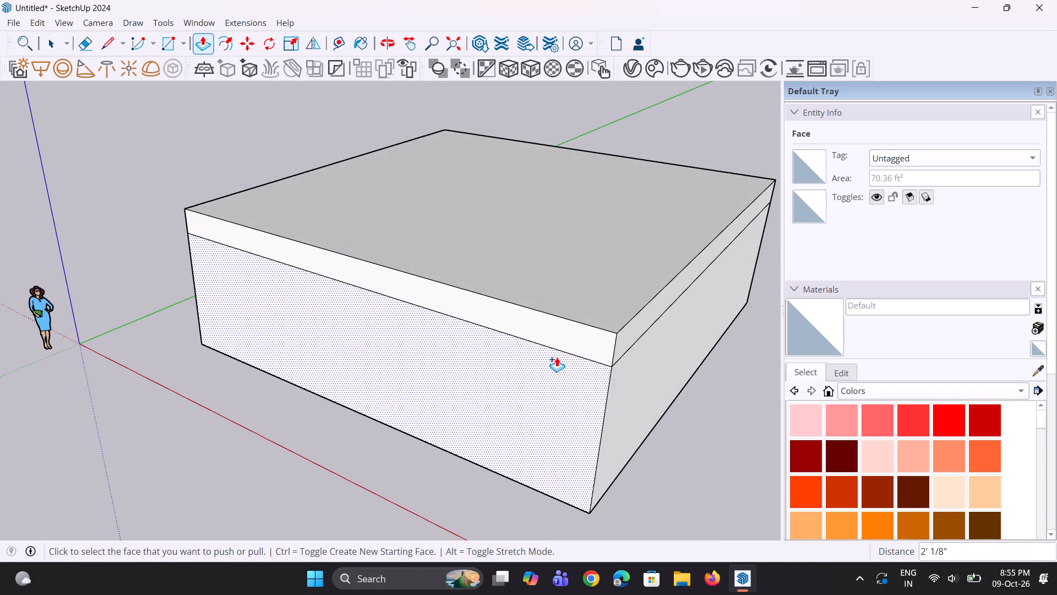
scroll(558, 388, down, 4)
middle_drag(556, 417, 612, 411)
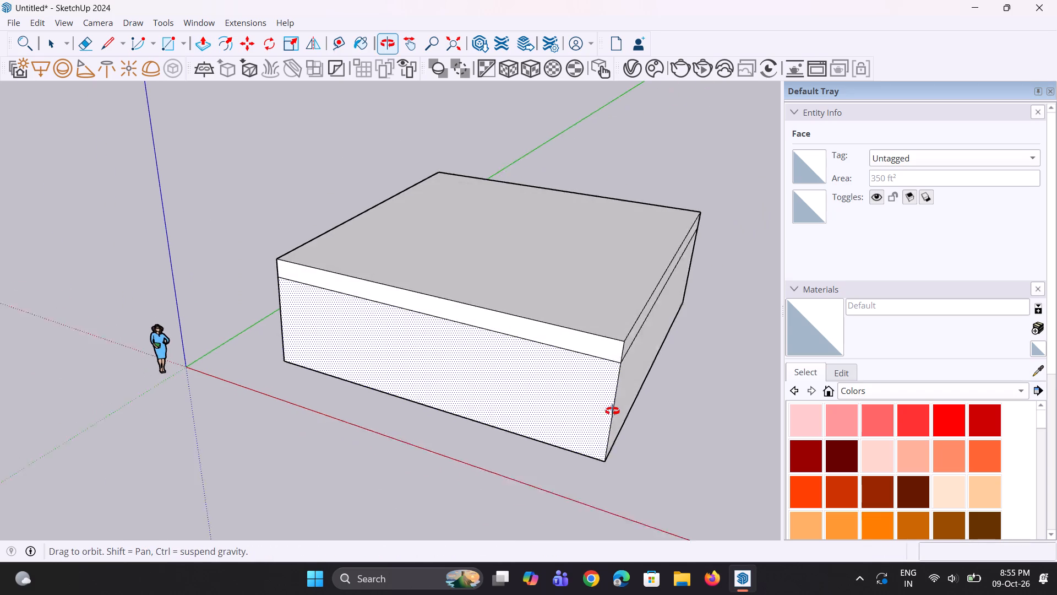
middle_drag(612, 411, 614, 409)
scroll(586, 412, down, 3)
middle_drag(584, 413, 599, 399)
scroll(589, 410, up, 1)
scroll(499, 372, up, 2)
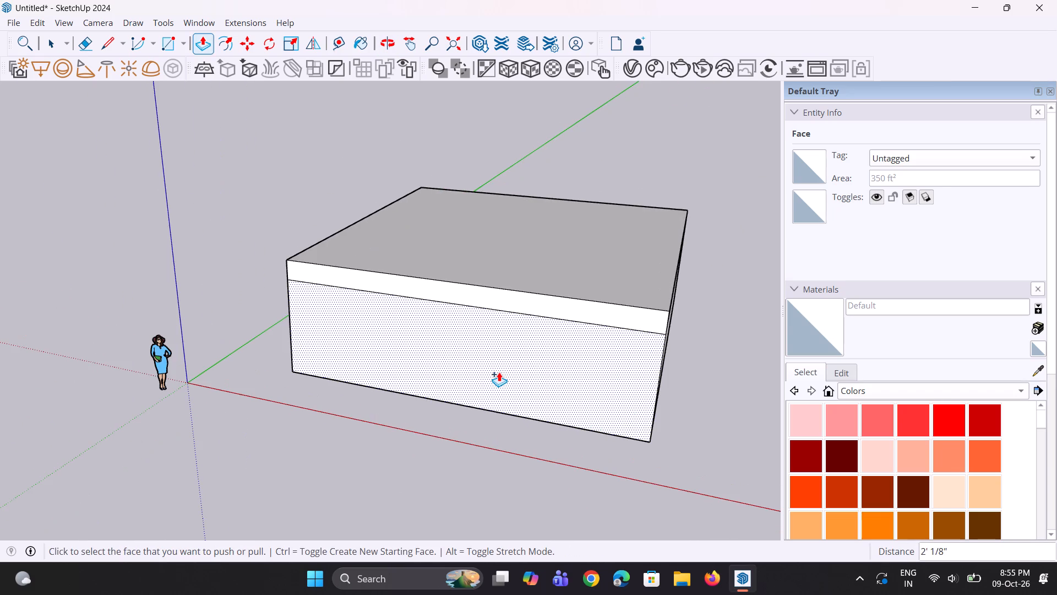
key(Escape)
Copy the whole block with its band straight up 12' 1/8" so the copy stacks on the original's top corner, and clear the selection.
scroll(423, 340, down, 5)
middle_drag(423, 353, 489, 339)
key(space)
key(space)
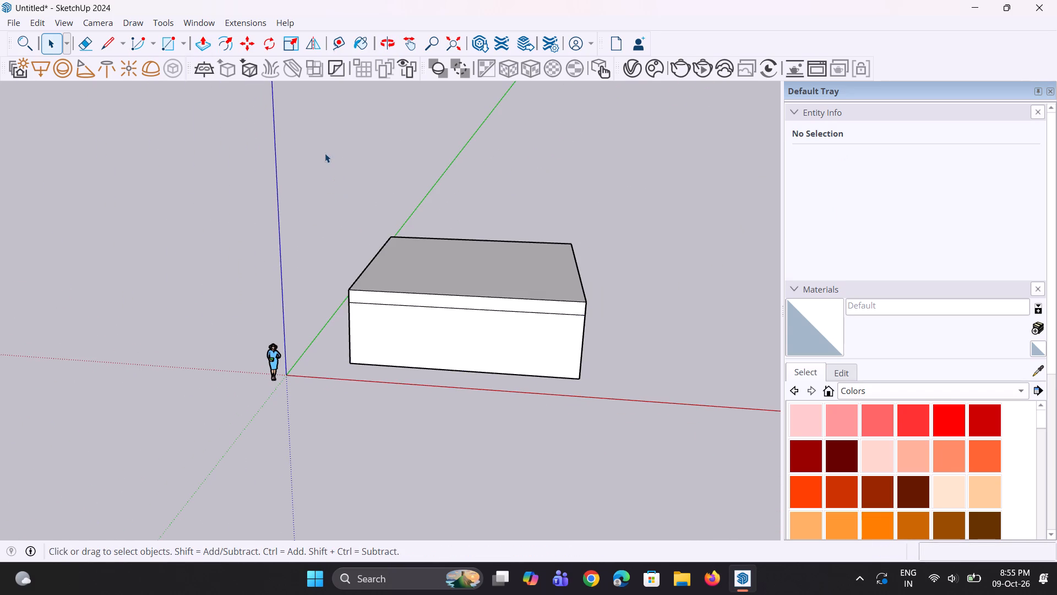
drag(324, 153, 655, 436)
middle_drag(656, 434, 632, 419)
key(m)
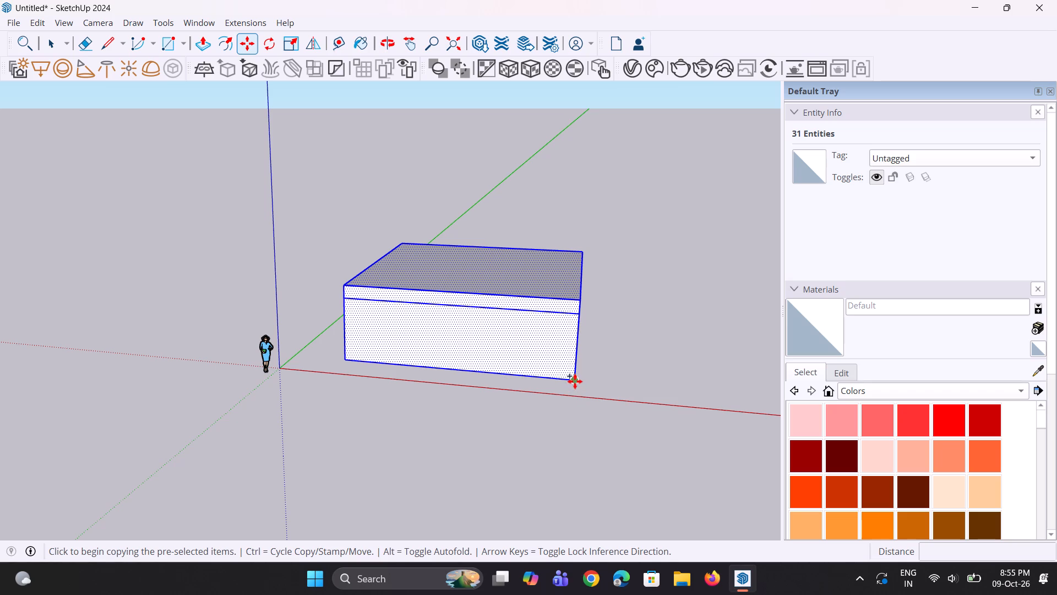
click(575, 380)
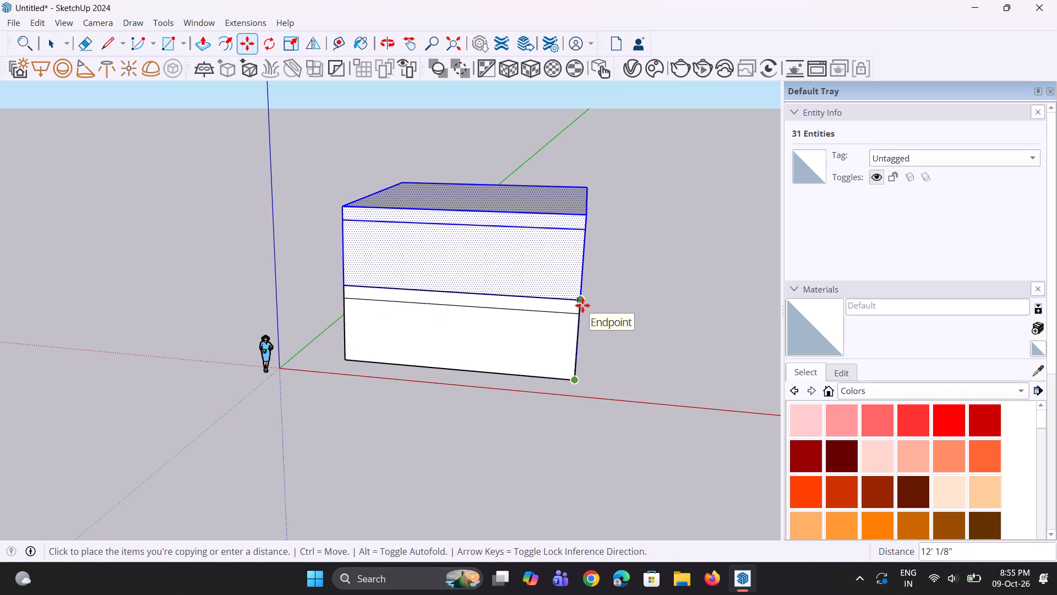
click(582, 305)
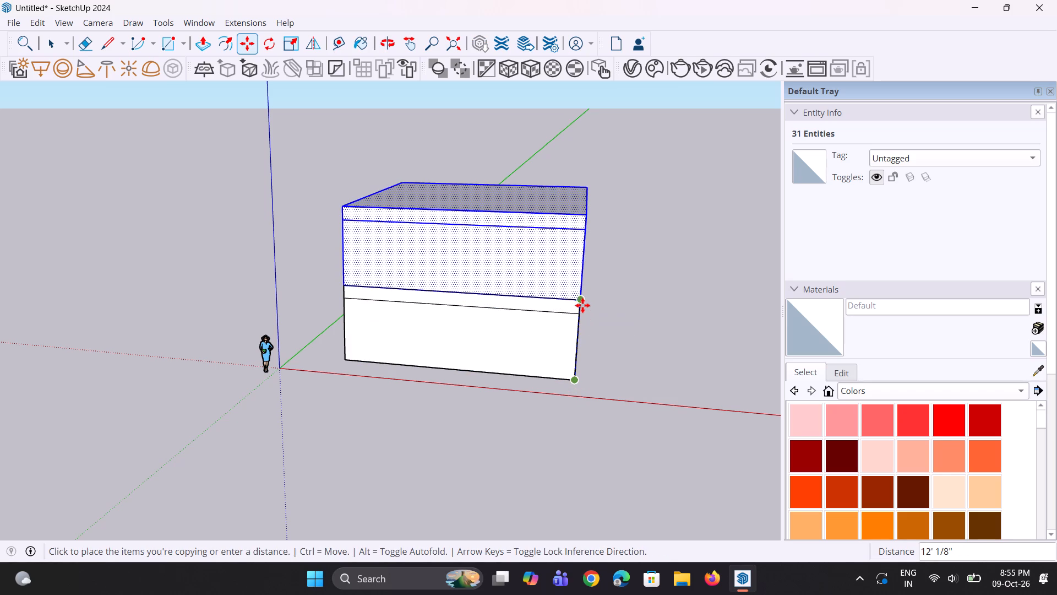
middle_drag(606, 365, 593, 366)
middle_drag(593, 366, 485, 363)
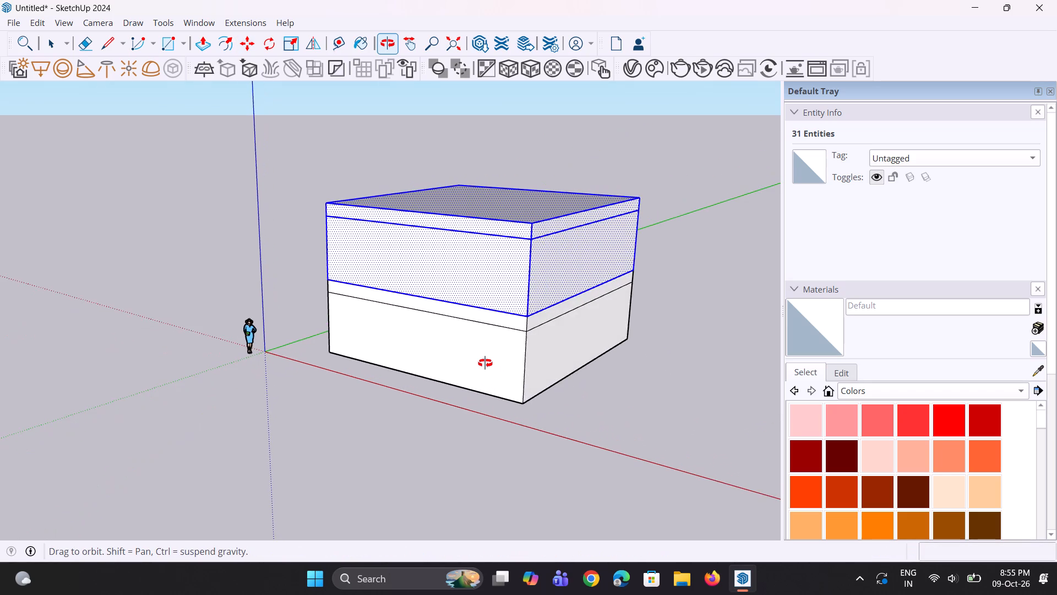
middle_drag(485, 363, 576, 378)
key(space)
key(space)
click(625, 391)
Examine the front facade of the two-storey block from several angles.
middle_drag(504, 447, 533, 443)
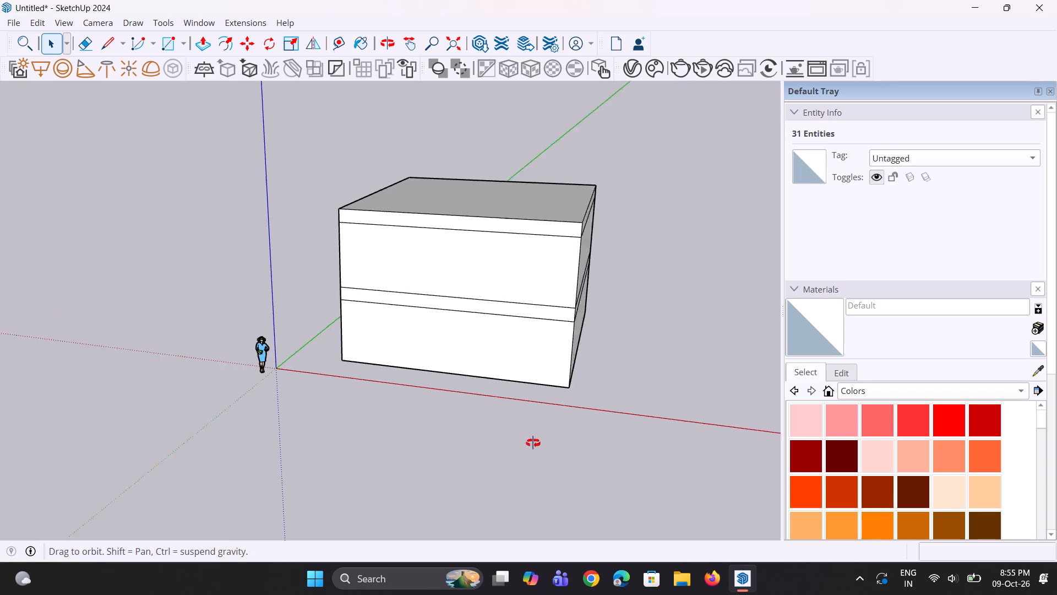
middle_drag(533, 443, 555, 432)
scroll(384, 274, up, 6)
middle_drag(384, 274, 391, 275)
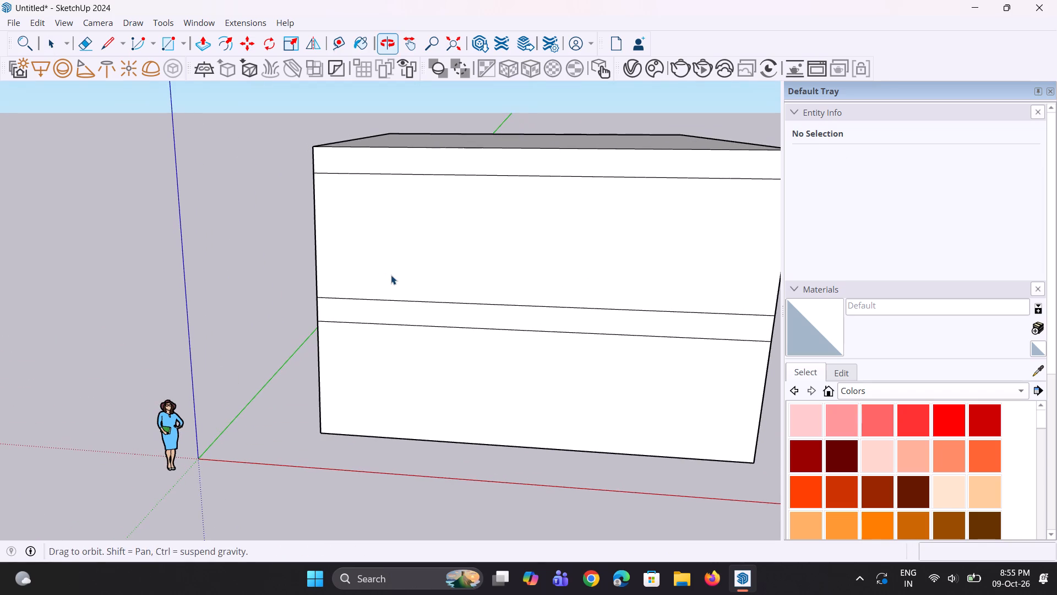
scroll(391, 275, down, 4)
middle_drag(391, 275, 410, 321)
scroll(414, 326, down, 3)
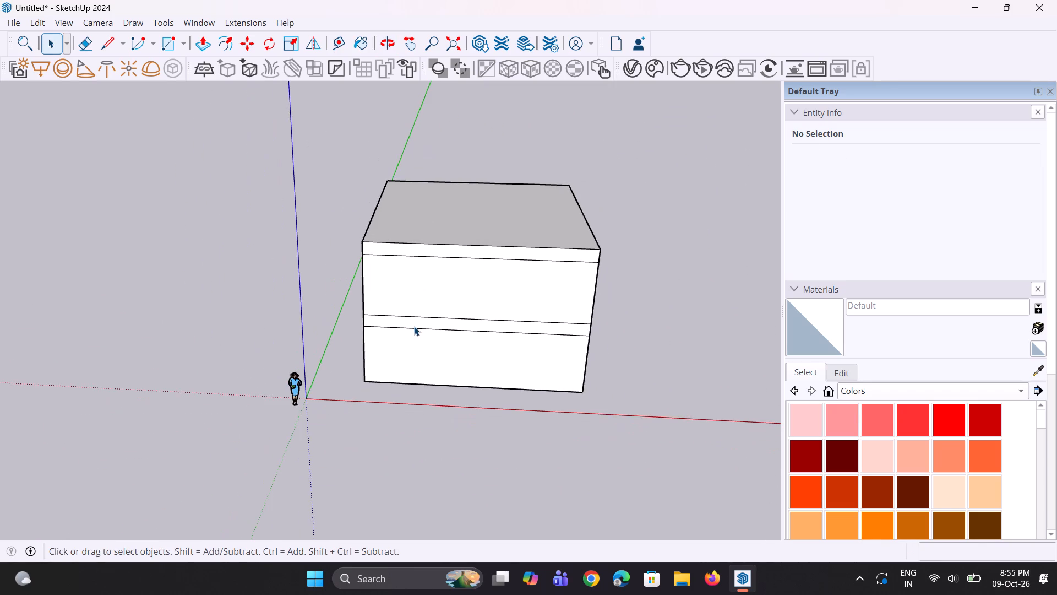
middle_drag(414, 326, 449, 312)
scroll(462, 334, up, 3)
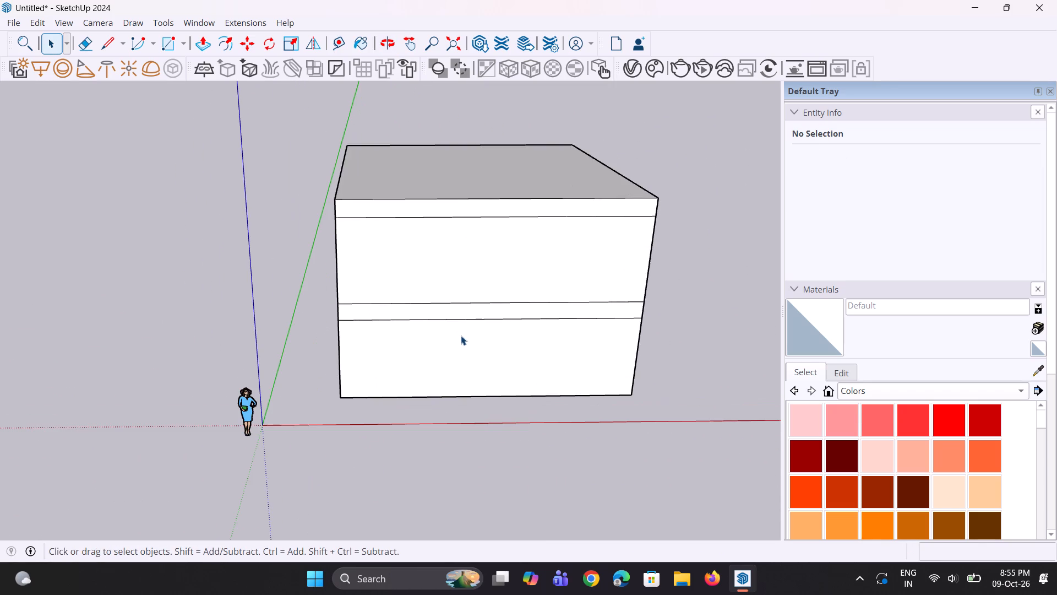
middle_drag(461, 336, 444, 334)
middle_drag(444, 334, 427, 323)
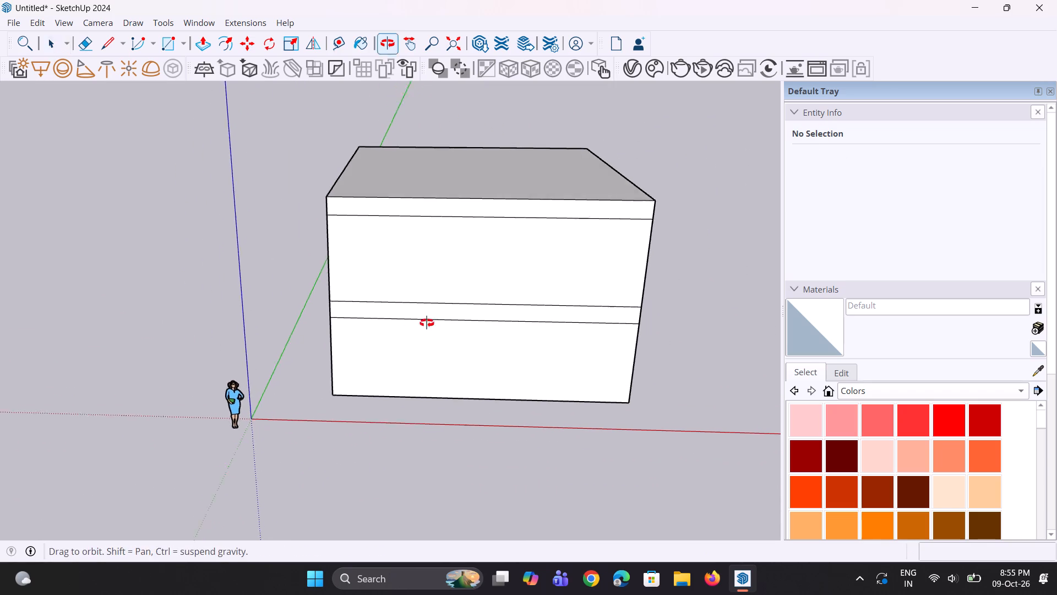
middle_drag(427, 323, 422, 322)
middle_drag(470, 311, 448, 302)
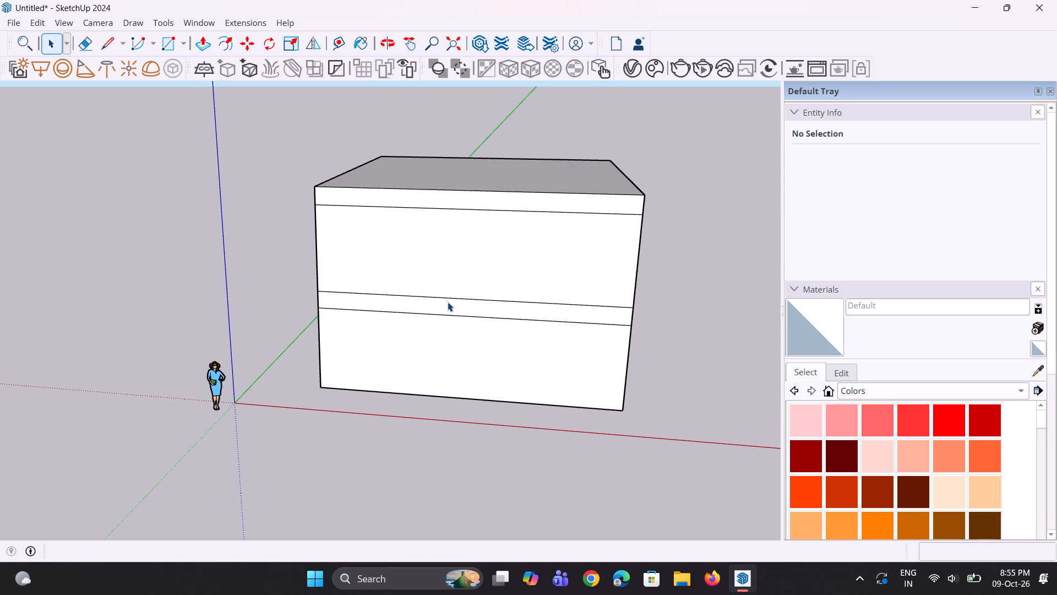
middle_drag(448, 302, 446, 284)
middle_drag(440, 312, 535, 306)
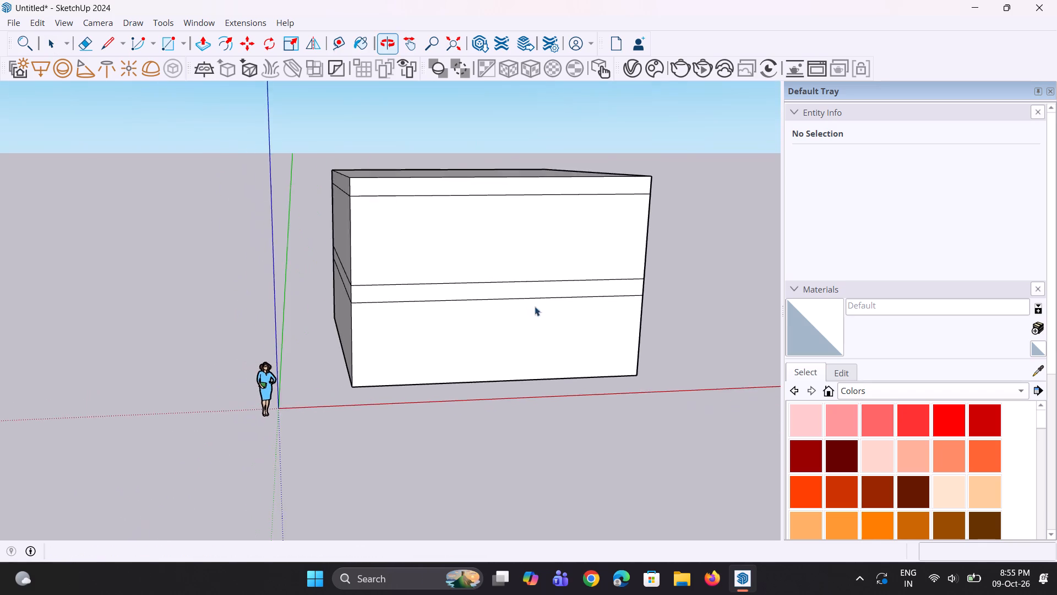
Copy the upper storey's left front vertical edge about 2' 4 5/8" inward along the front face.
scroll(332, 312, up, 3)
middle_drag(341, 320, 363, 340)
scroll(431, 345, up, 3)
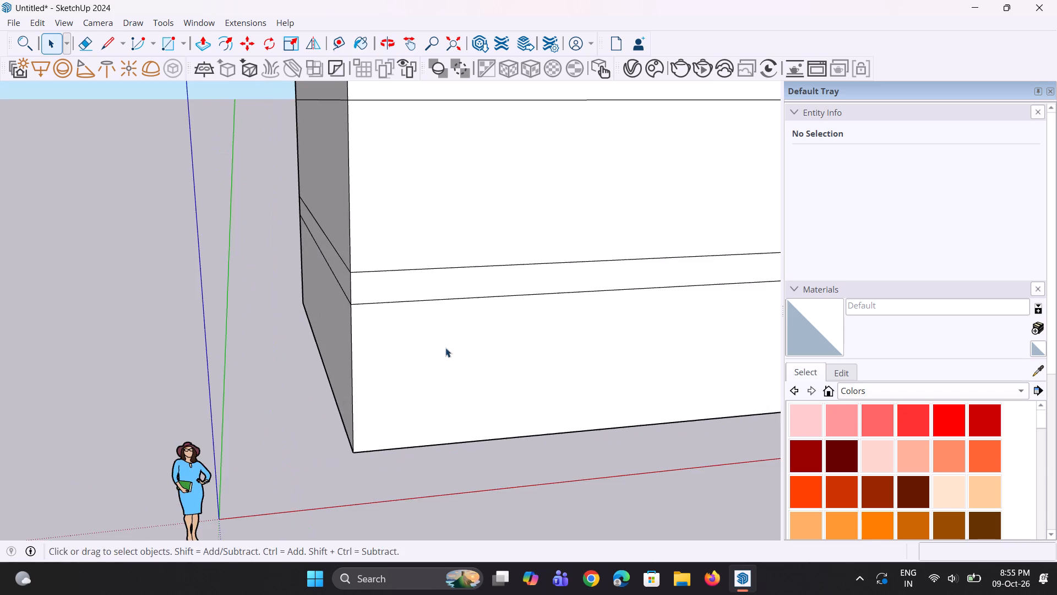
middle_drag(477, 353, 407, 355)
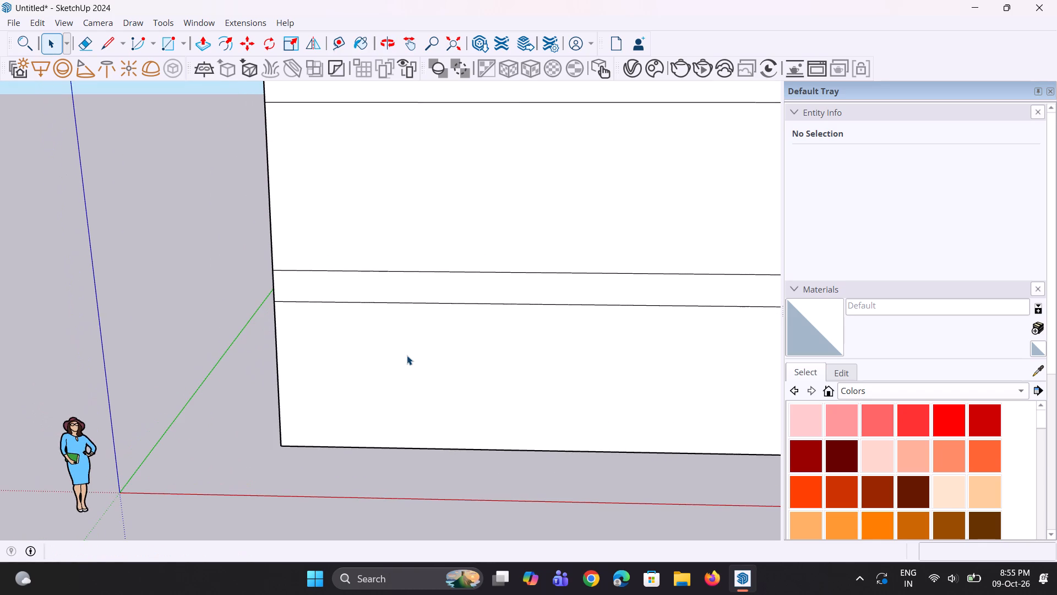
scroll(354, 317, up, 2)
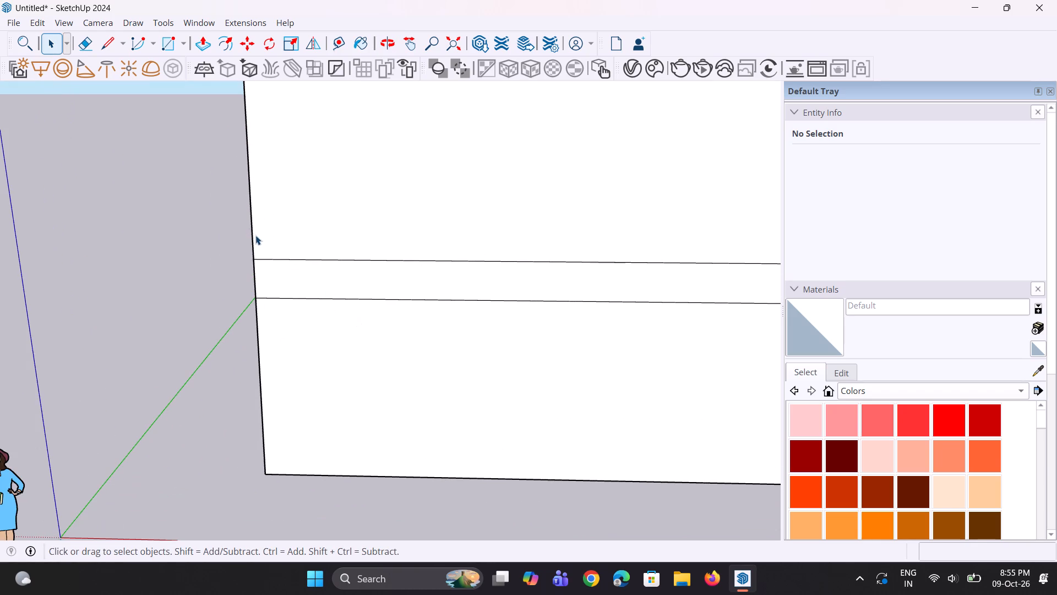
click(255, 235)
scroll(274, 278, down, 8)
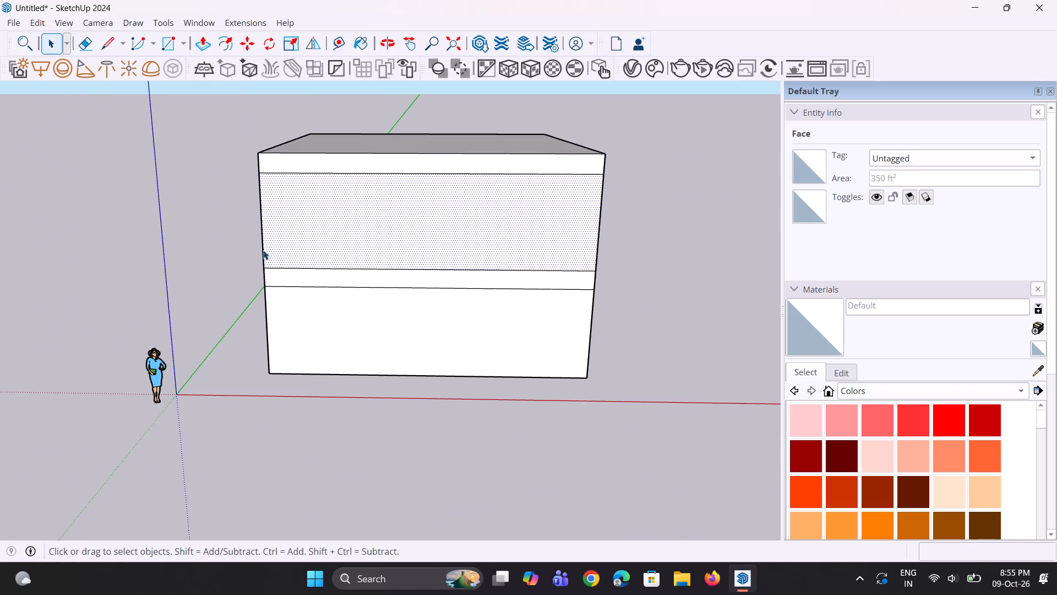
click(263, 250)
scroll(259, 280, up, 4)
key(m)
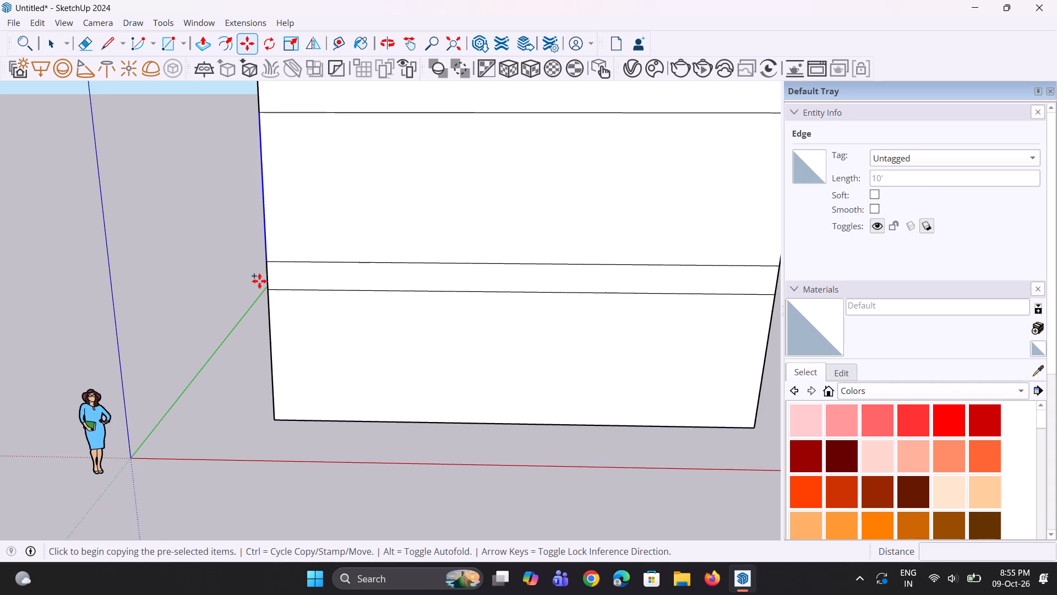
click(271, 262)
click(301, 262)
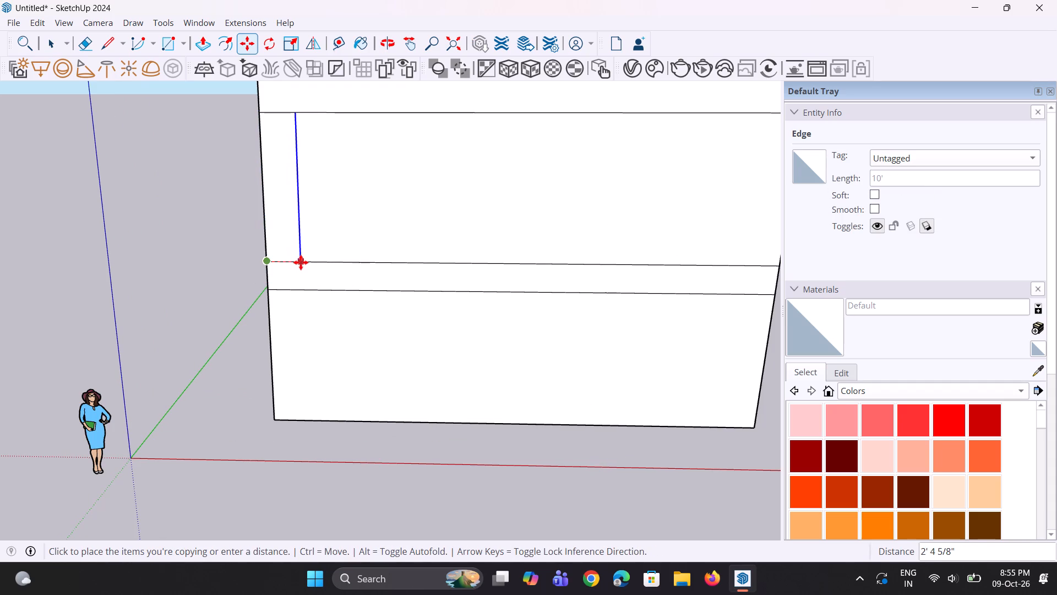
scroll(302, 267, down, 8)
middle_drag(345, 317, 336, 286)
key(space)
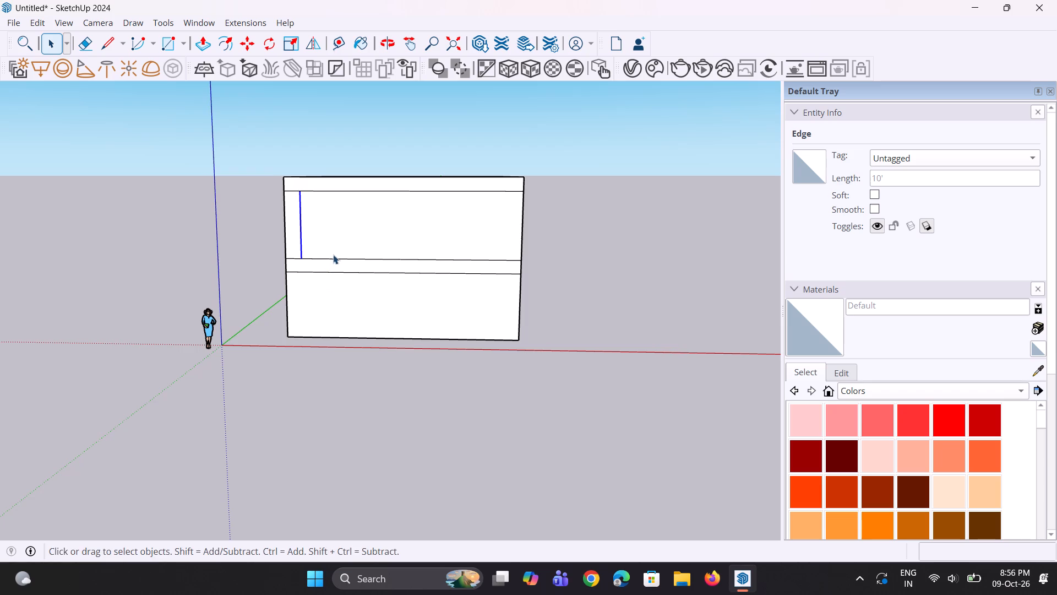
Copy the upper storey's right front vertical edge inward along the front face, making a strip somewhat wider than the left one.
middle_drag(335, 255, 368, 264)
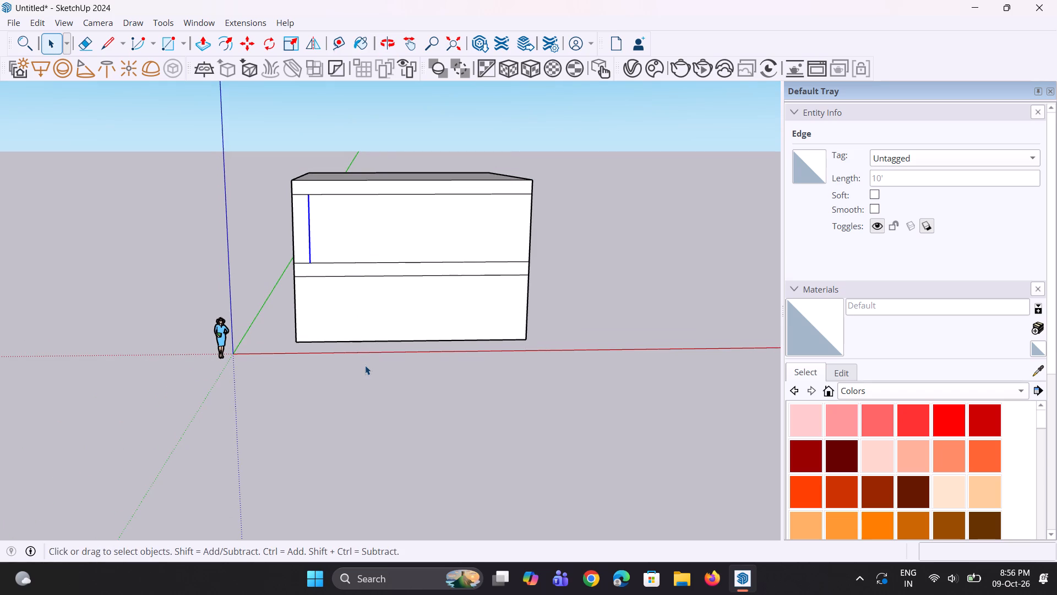
middle_drag(366, 367, 340, 338)
scroll(437, 279, up, 4)
middle_drag(460, 282, 479, 313)
scroll(469, 296, down, 1)
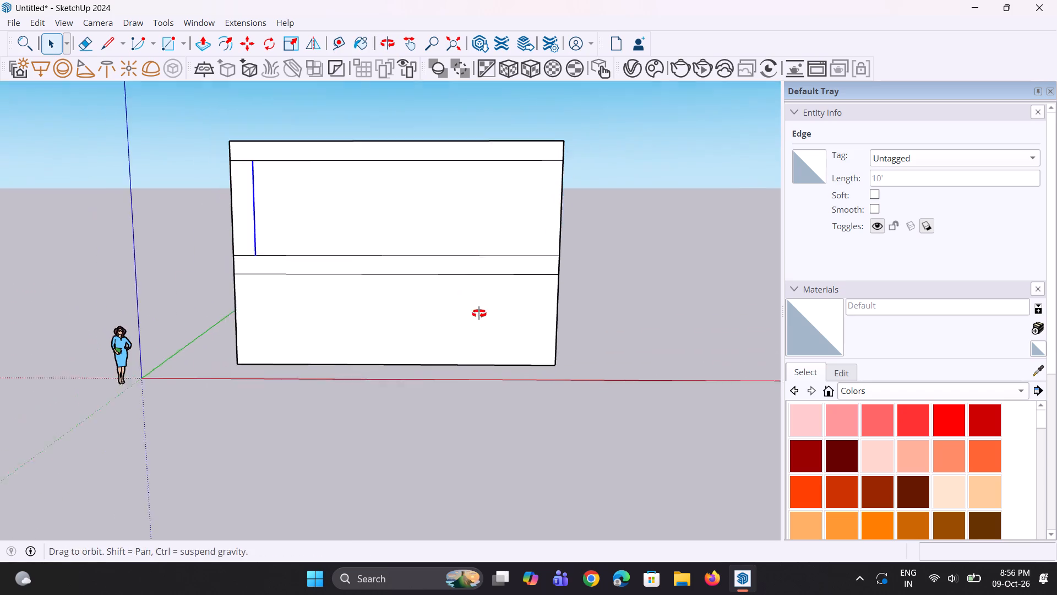
middle_drag(479, 313, 479, 314)
click(563, 234)
scroll(563, 272, up, 1)
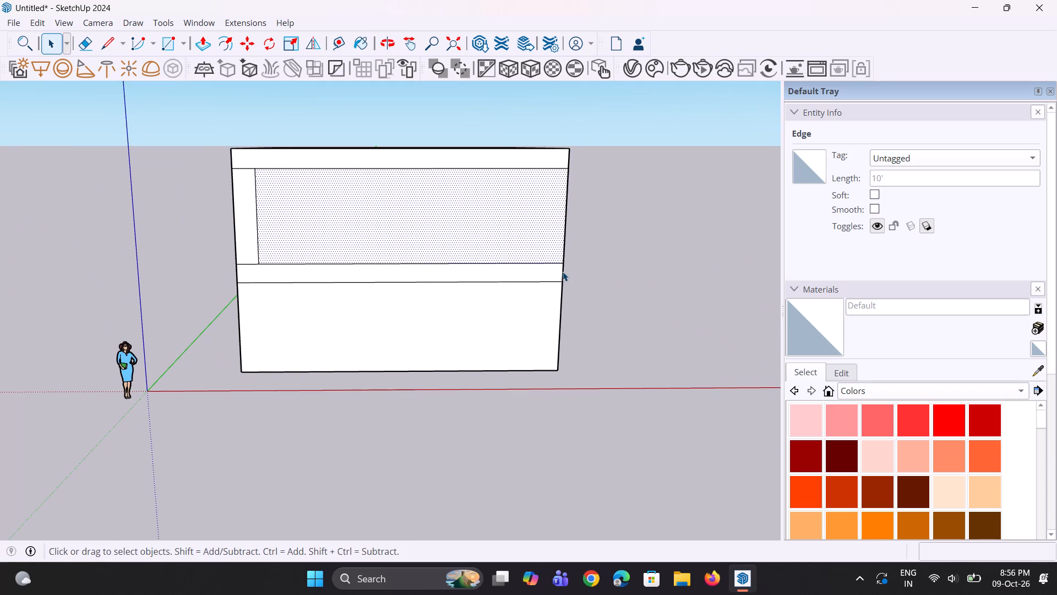
scroll(563, 272, up, 1)
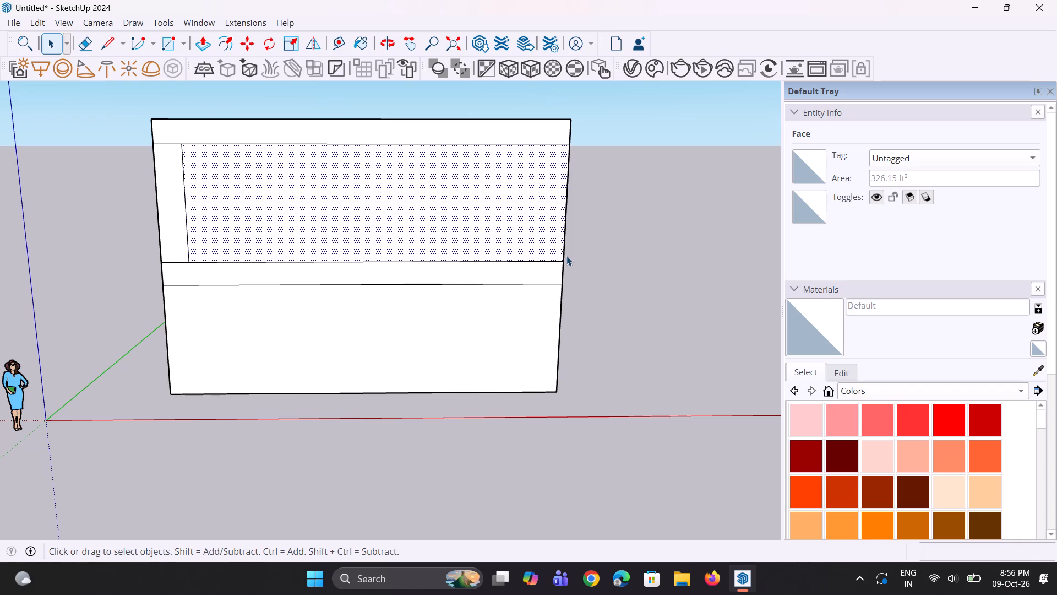
scroll(557, 237, up, 2)
click(566, 245)
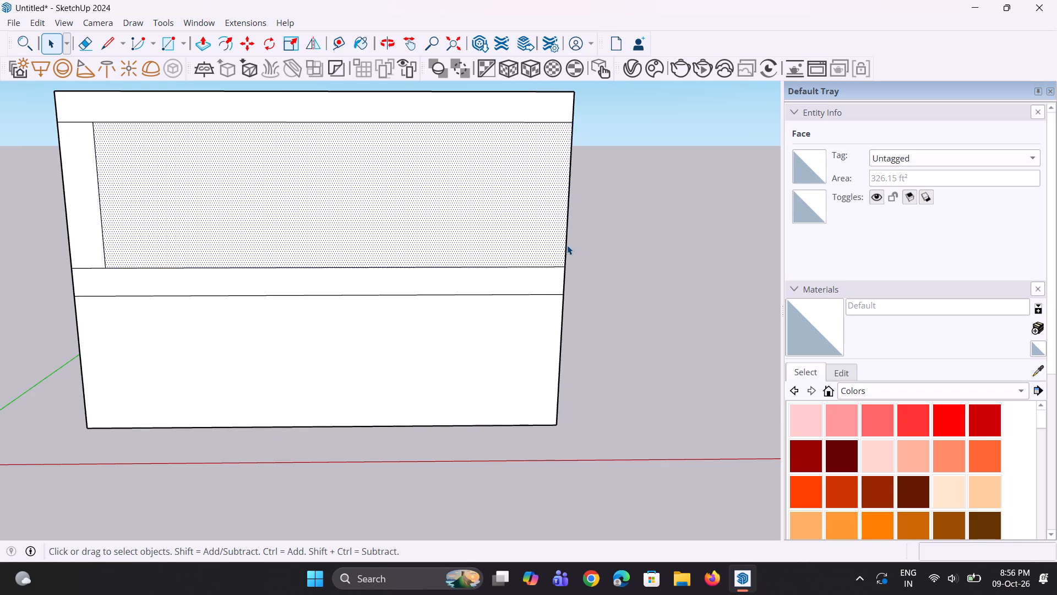
scroll(565, 260, up, 2)
key(m)
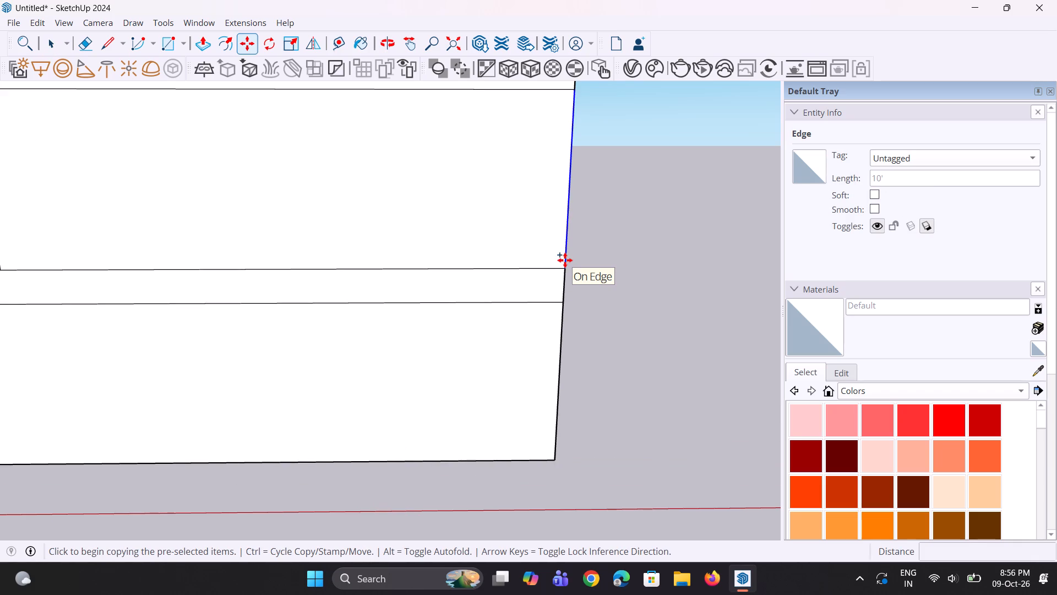
click(563, 267)
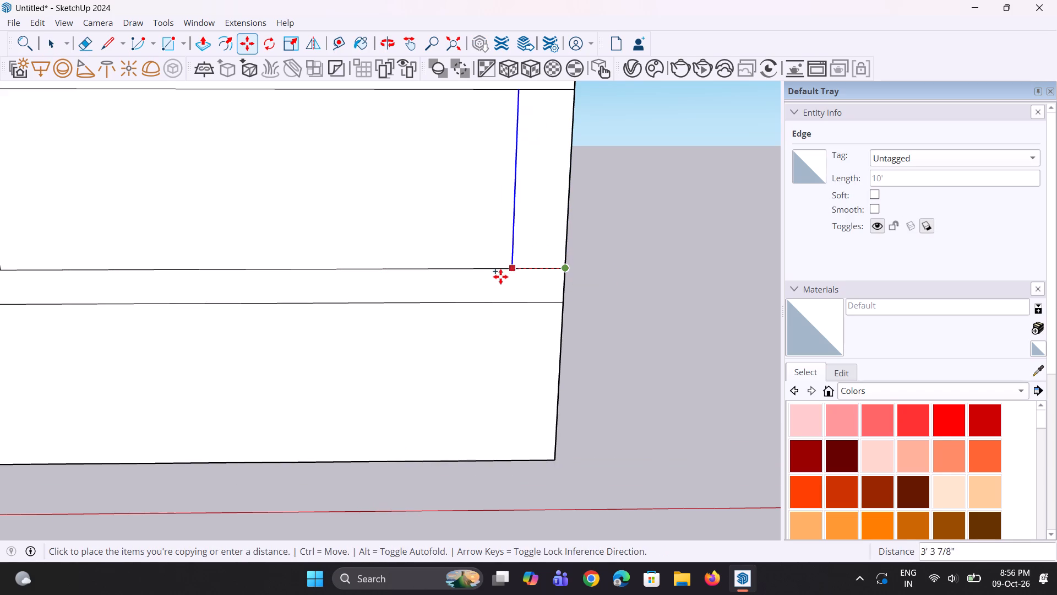
click(496, 277)
scroll(518, 284, down, 10)
middle_drag(522, 287, 525, 271)
key(space)
key(space)
Copy the lower storey's left front vertical edge a short way inward, roughly in line with the upper storey's left strip.
middle_drag(521, 291, 527, 320)
scroll(490, 328, up, 3)
middle_drag(486, 325, 476, 342)
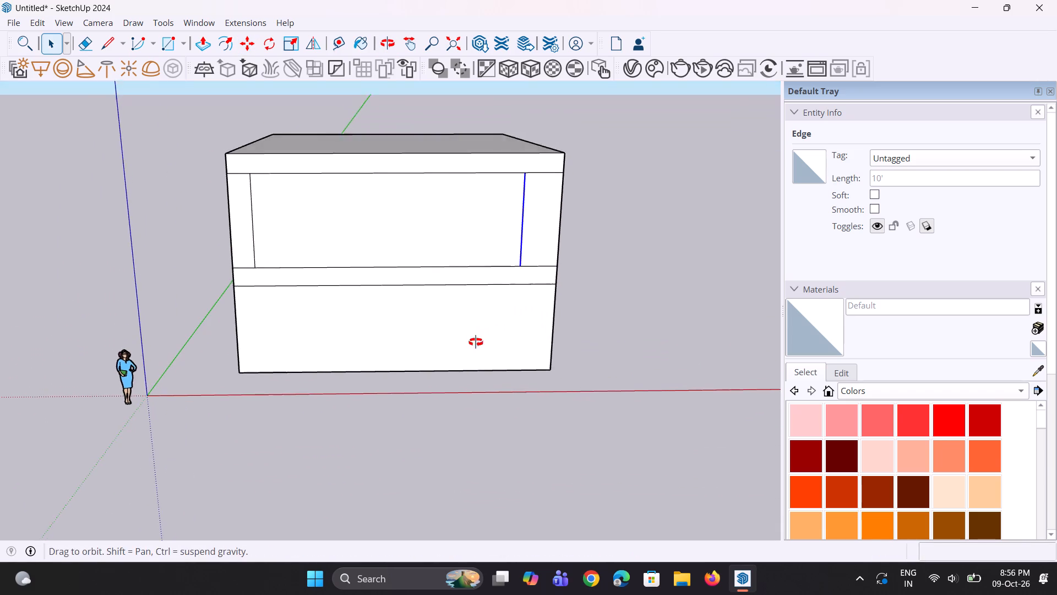
middle_drag(476, 342, 475, 343)
scroll(314, 348, down, 4)
middle_drag(314, 348, 328, 324)
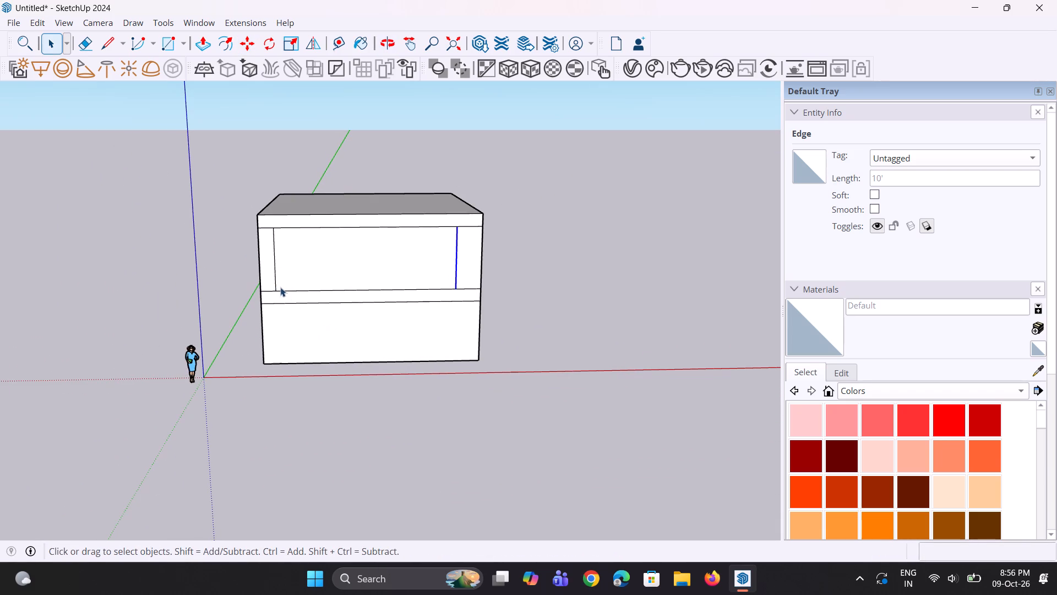
click(263, 319)
scroll(271, 361, up, 1)
key(m)
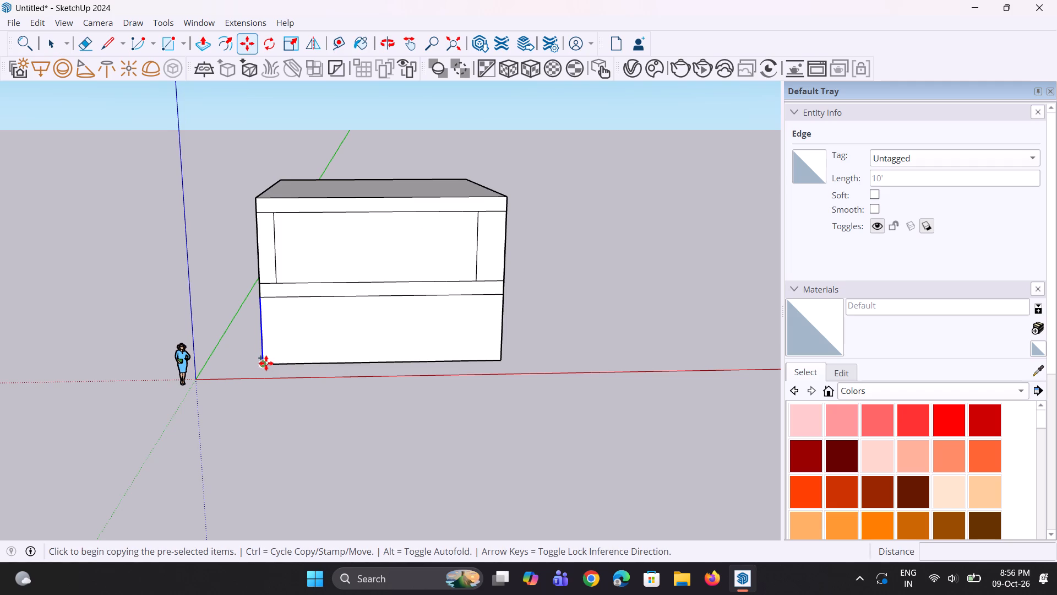
click(266, 363)
click(281, 364)
scroll(324, 386, up, 1)
middle_drag(325, 385, 332, 363)
key(space)
key(space)
Copy the lower storey's right front vertical edge about 3' 6" inward along the front face.
middle_drag(540, 338, 524, 336)
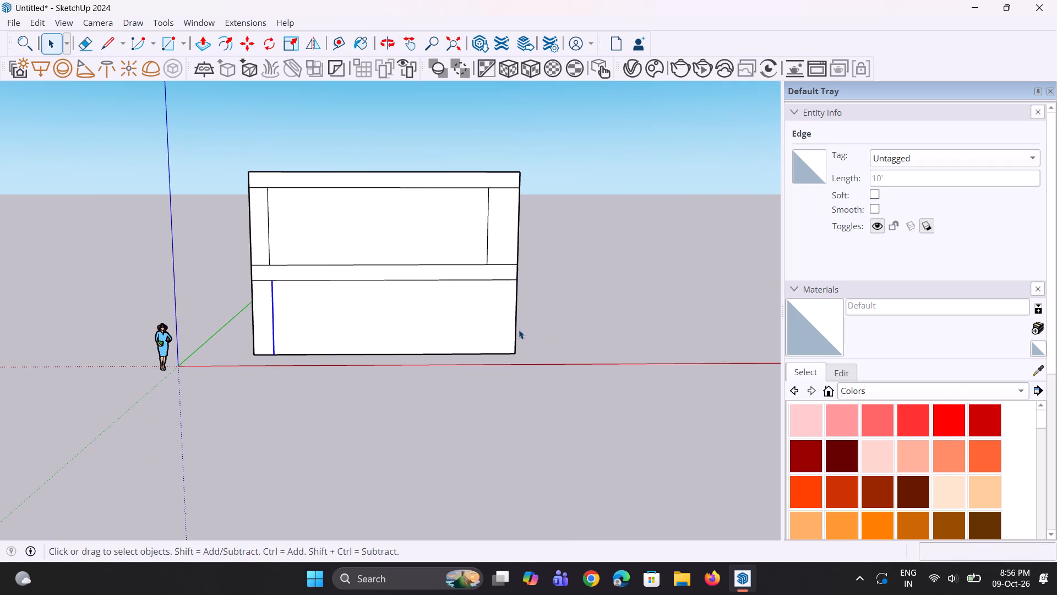
click(516, 327)
scroll(516, 346, up, 2)
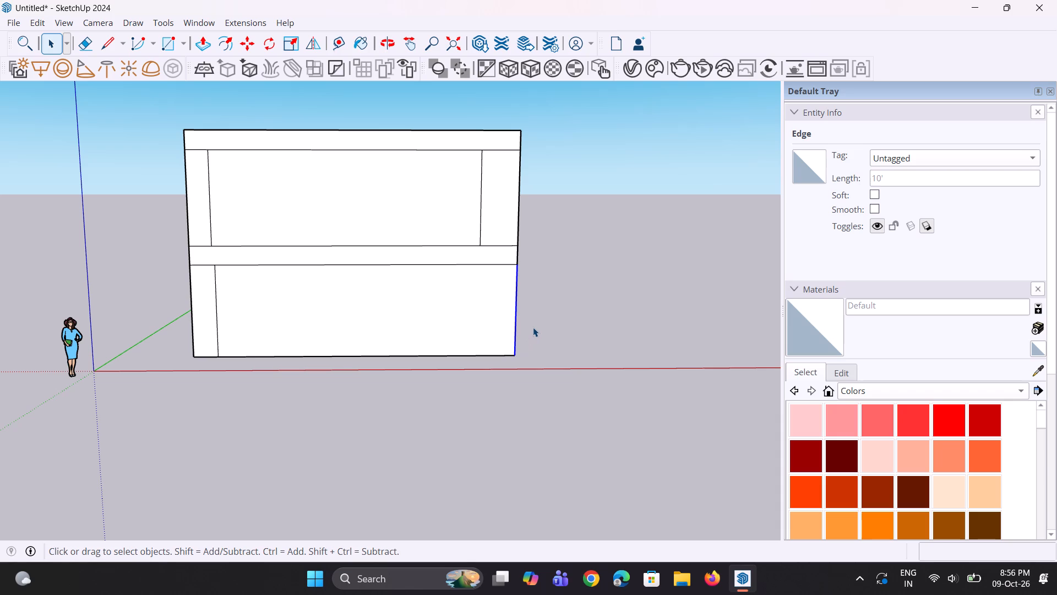
key(m)
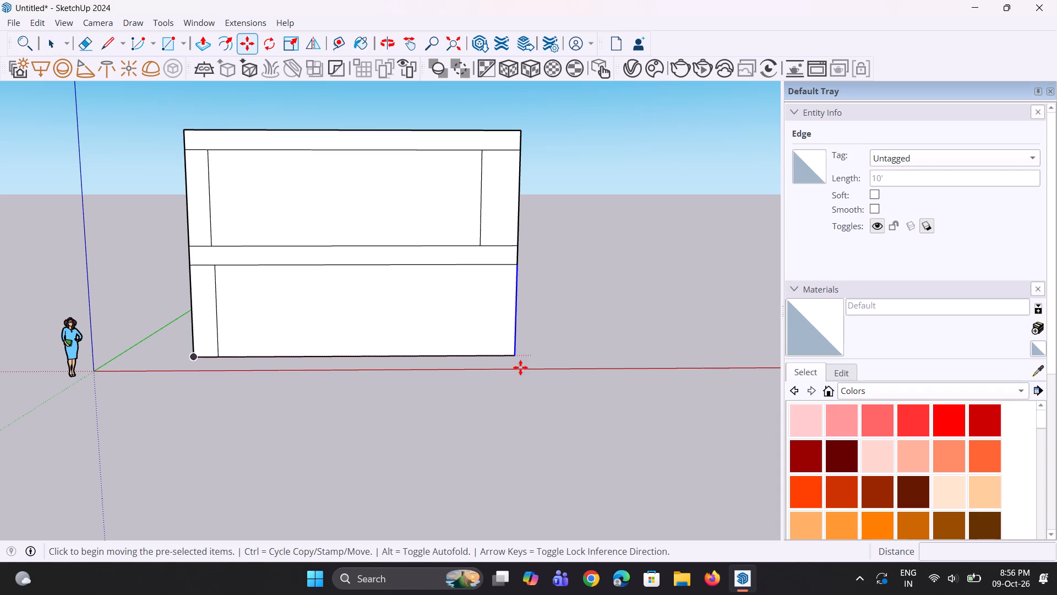
click(516, 356)
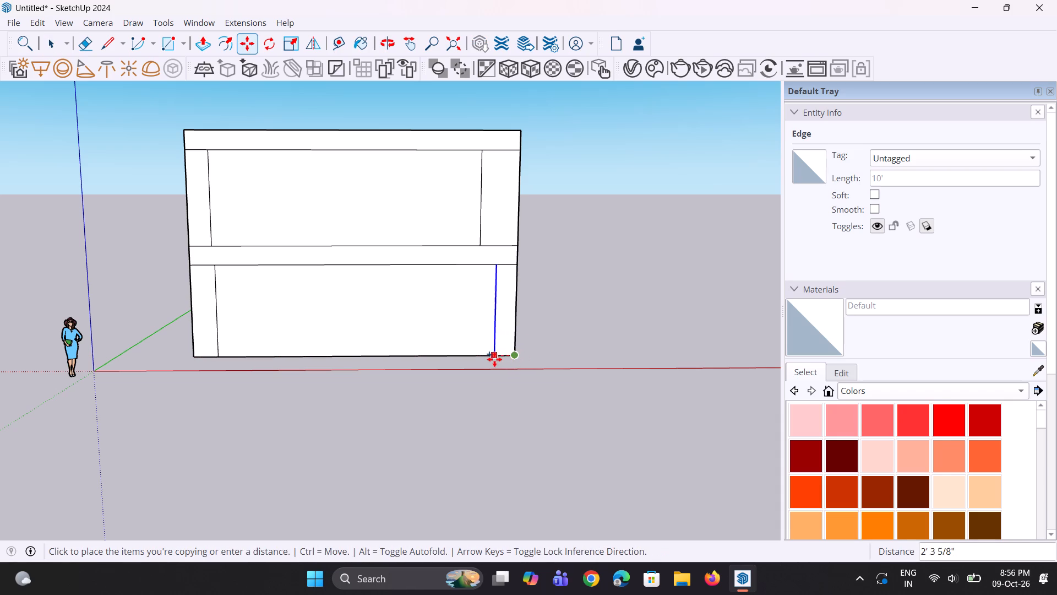
click(483, 358)
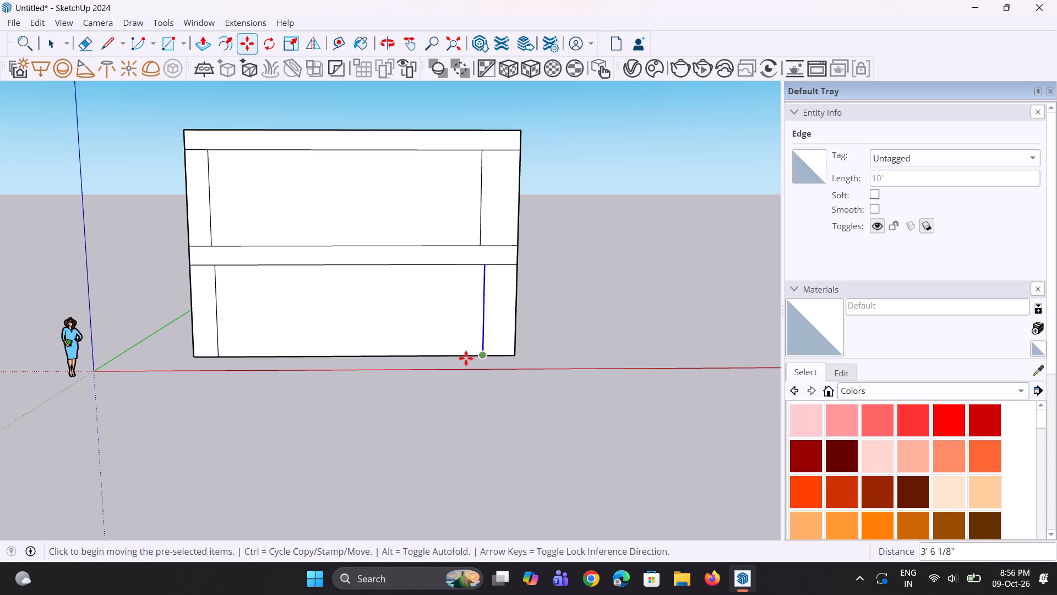
middle_drag(346, 342, 505, 377)
key(space)
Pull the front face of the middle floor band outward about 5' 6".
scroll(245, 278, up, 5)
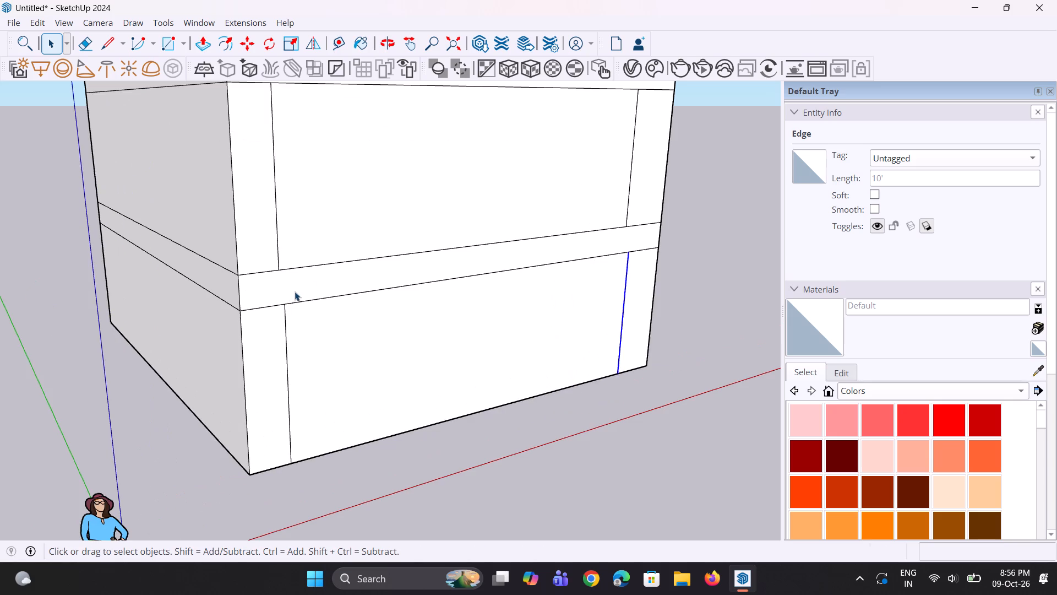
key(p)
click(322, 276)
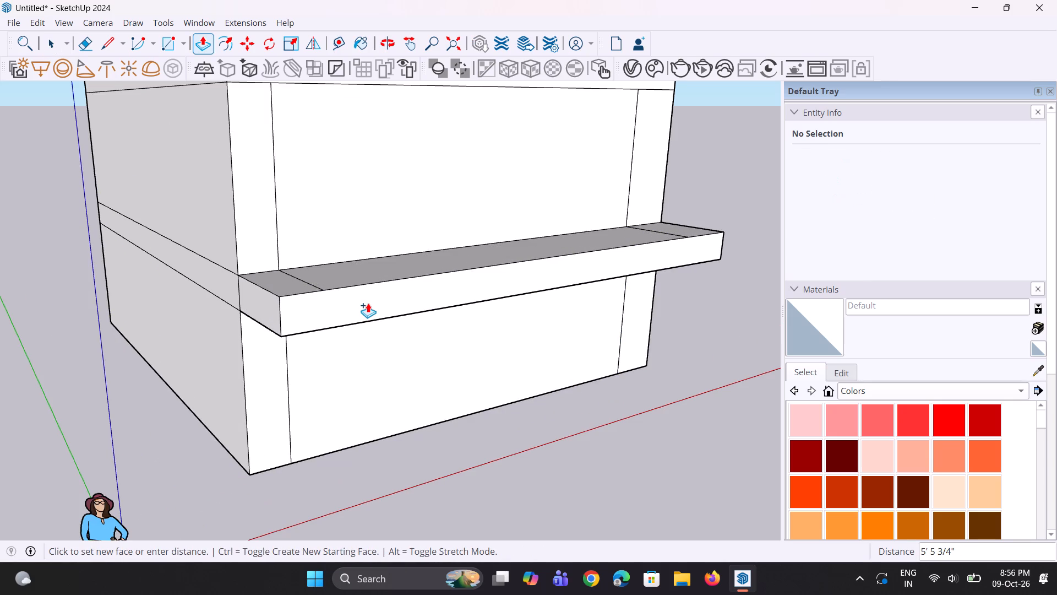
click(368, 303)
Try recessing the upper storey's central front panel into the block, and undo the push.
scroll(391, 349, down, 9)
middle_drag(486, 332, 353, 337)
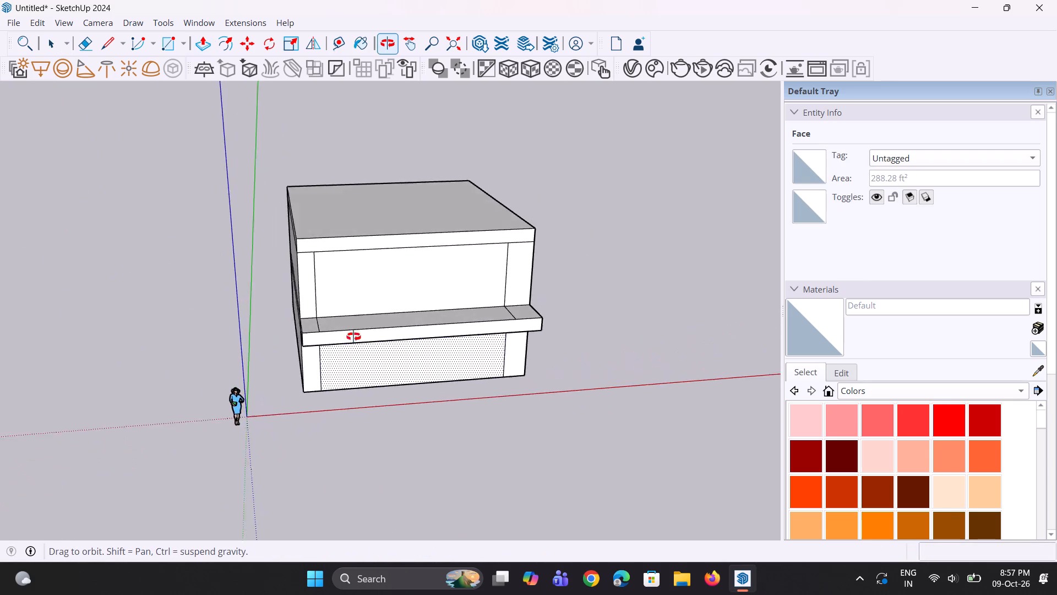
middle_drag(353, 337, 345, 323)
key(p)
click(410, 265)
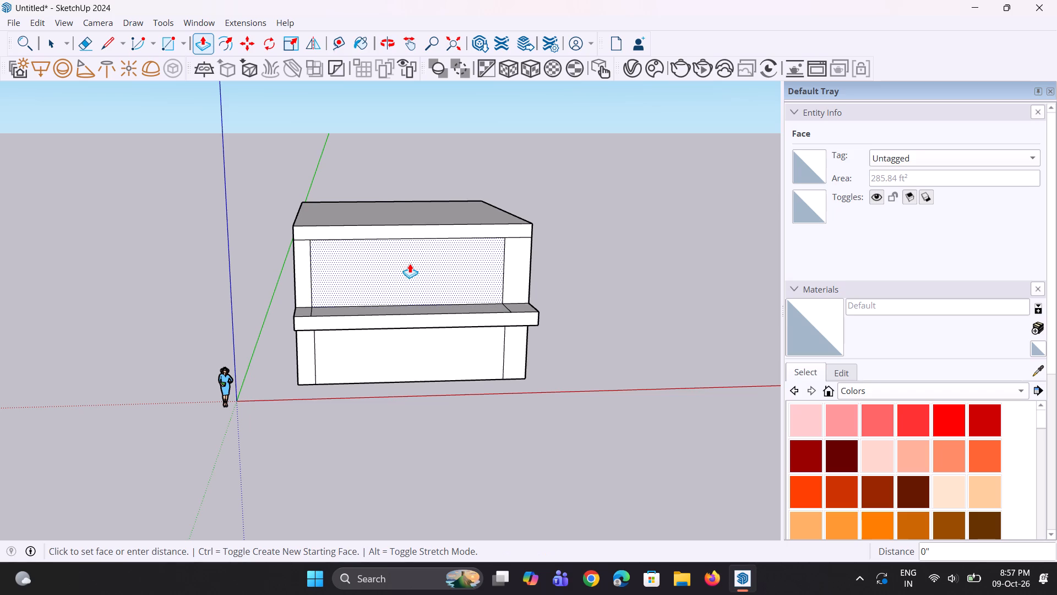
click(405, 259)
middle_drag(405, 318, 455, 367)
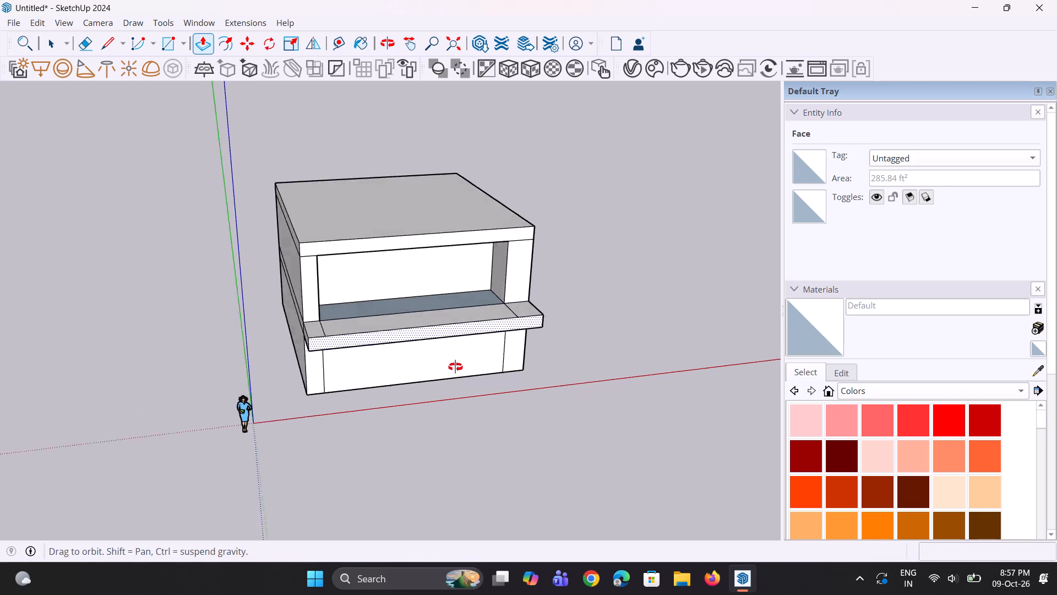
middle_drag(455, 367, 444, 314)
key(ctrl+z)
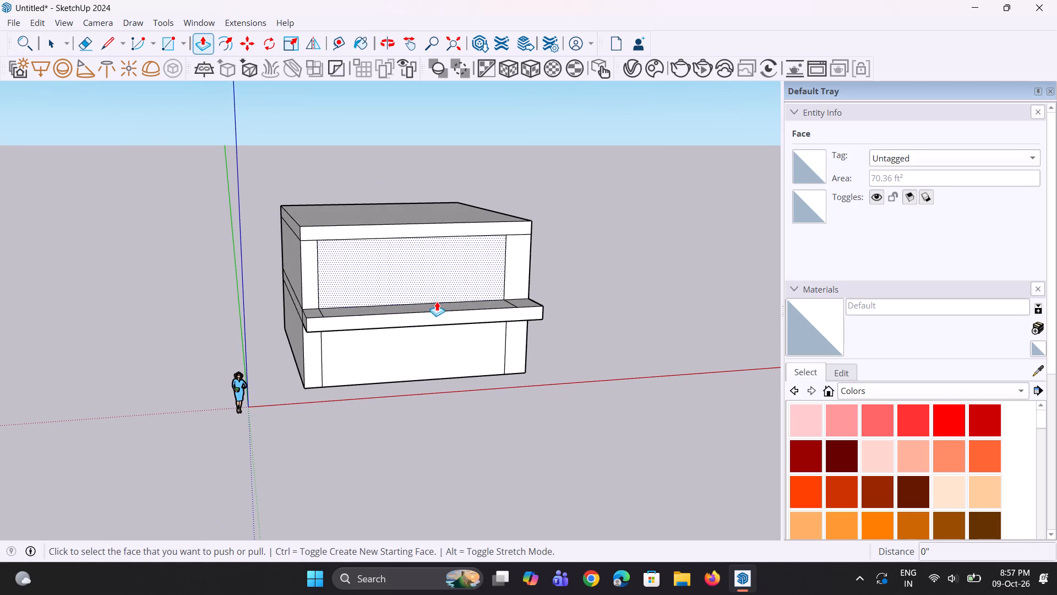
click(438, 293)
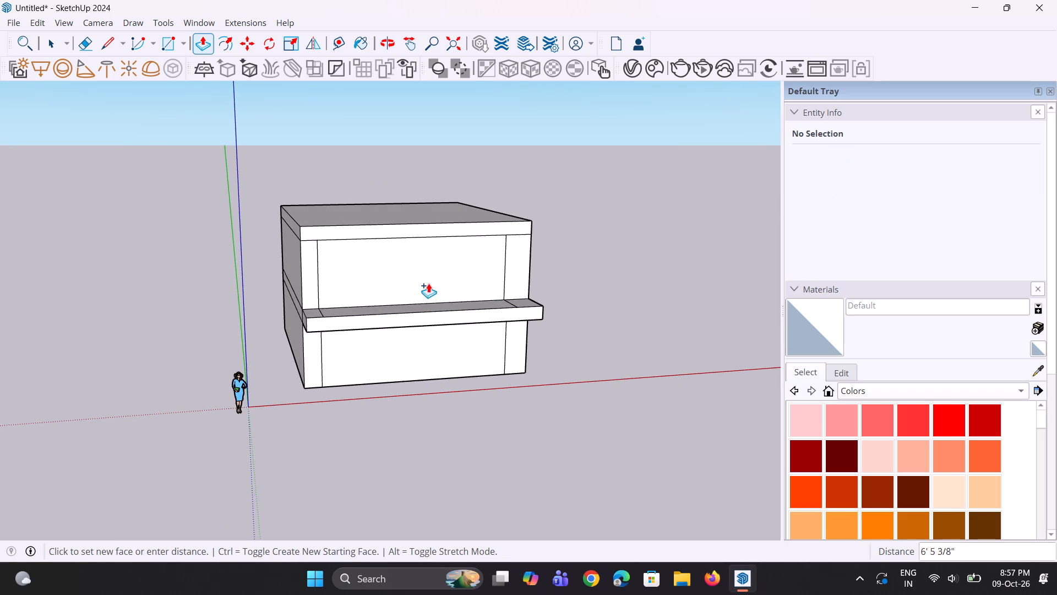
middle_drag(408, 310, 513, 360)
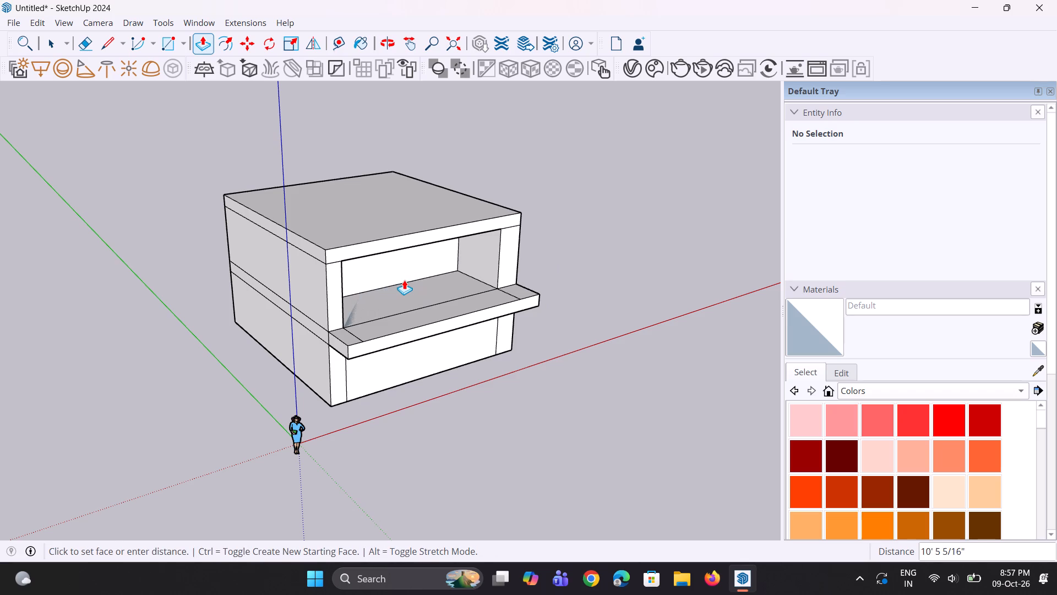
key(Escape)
Undo the middle floor band's projection and pull its front face out about 7' 2 1/2" instead.
middle_drag(502, 342, 456, 340)
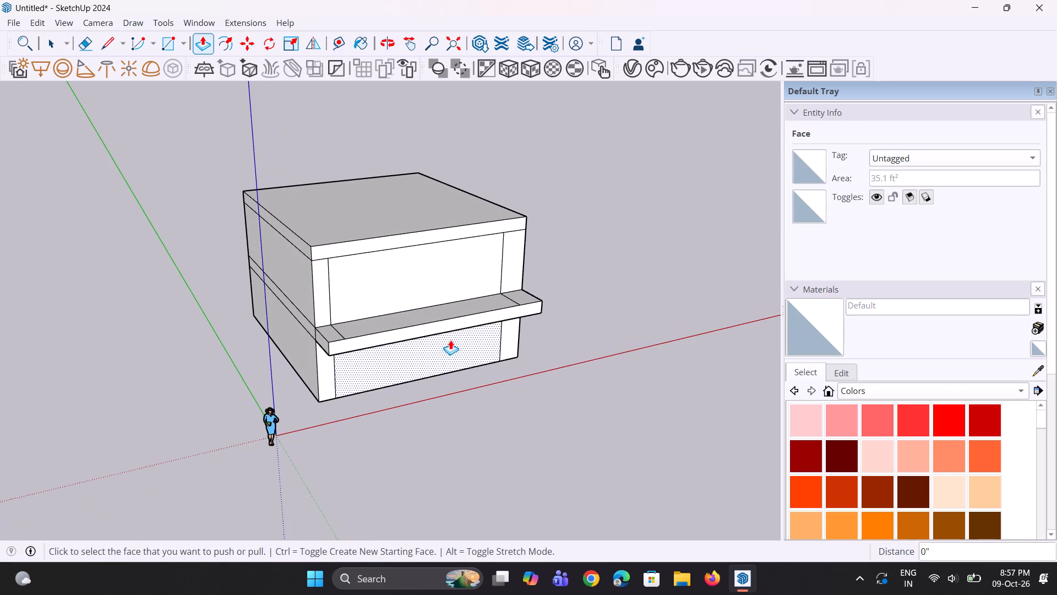
key(ctrl+z)
click(421, 315)
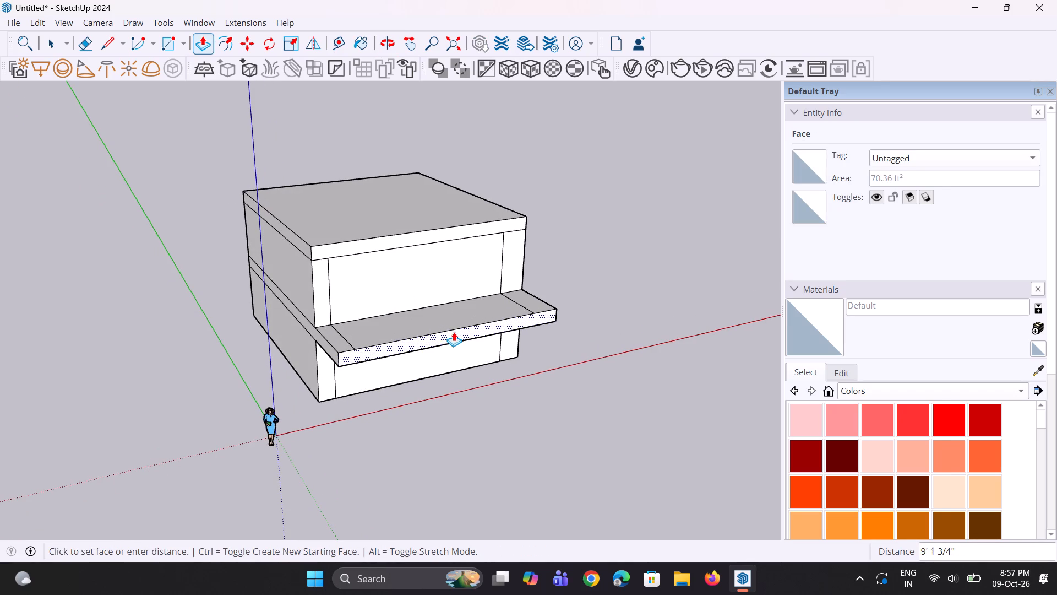
click(445, 329)
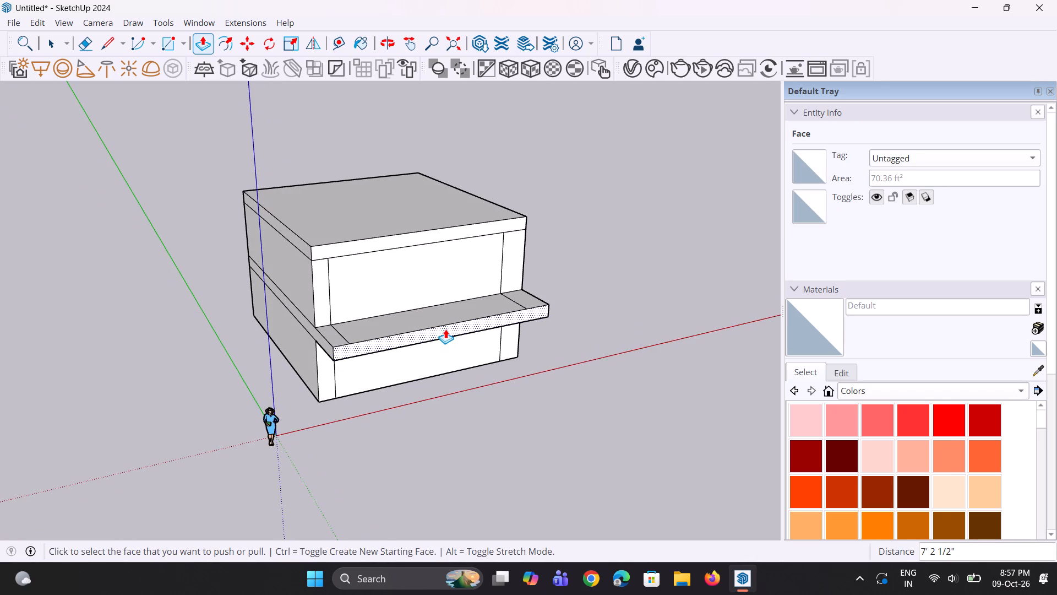
Examine the projecting middle band and the front facade from several angles.
middle_drag(466, 344, 450, 342)
scroll(407, 320, down, 4)
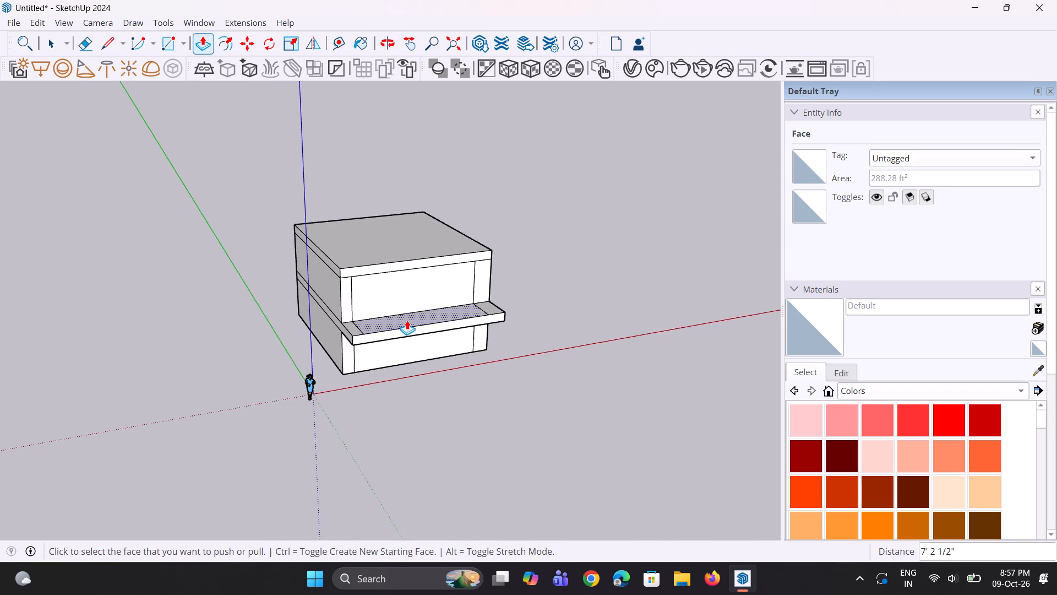
middle_drag(406, 320, 384, 323)
scroll(349, 353, up, 3)
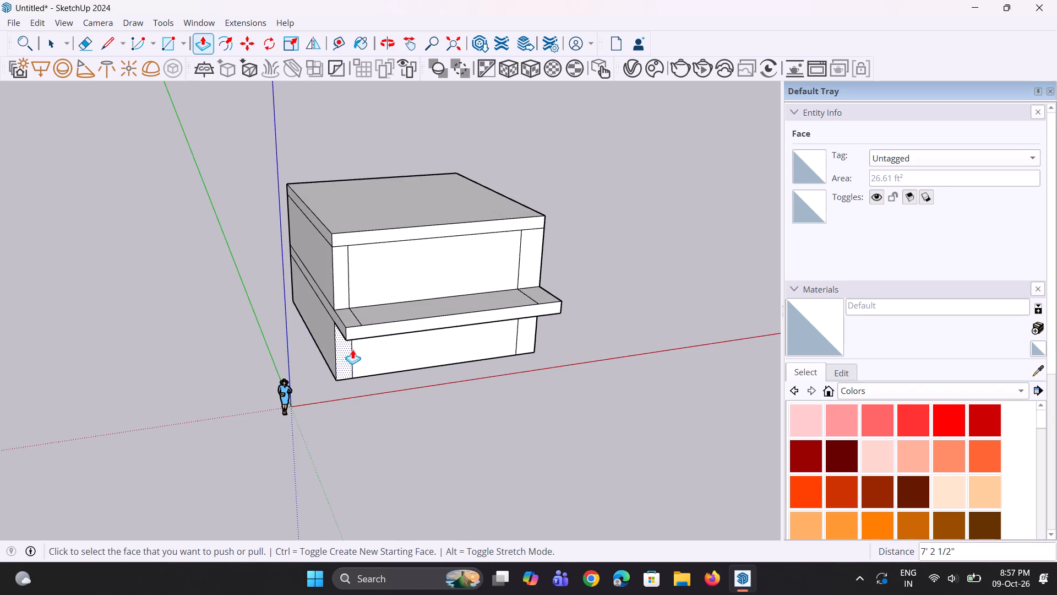
middle_drag(389, 332, 367, 320)
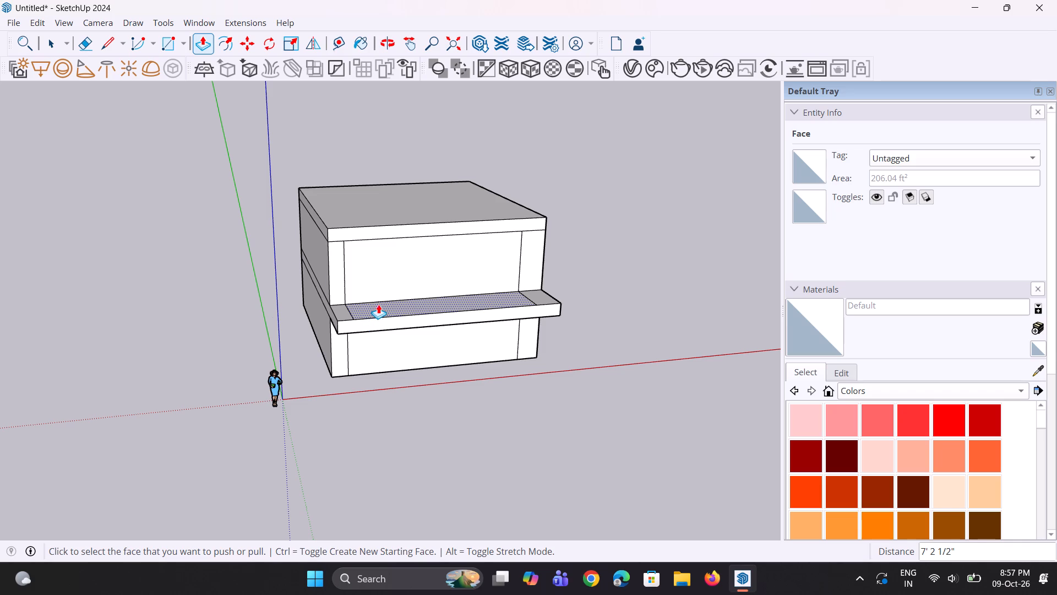
scroll(263, 302, down, 6)
middle_drag(262, 302, 240, 274)
scroll(303, 307, up, 3)
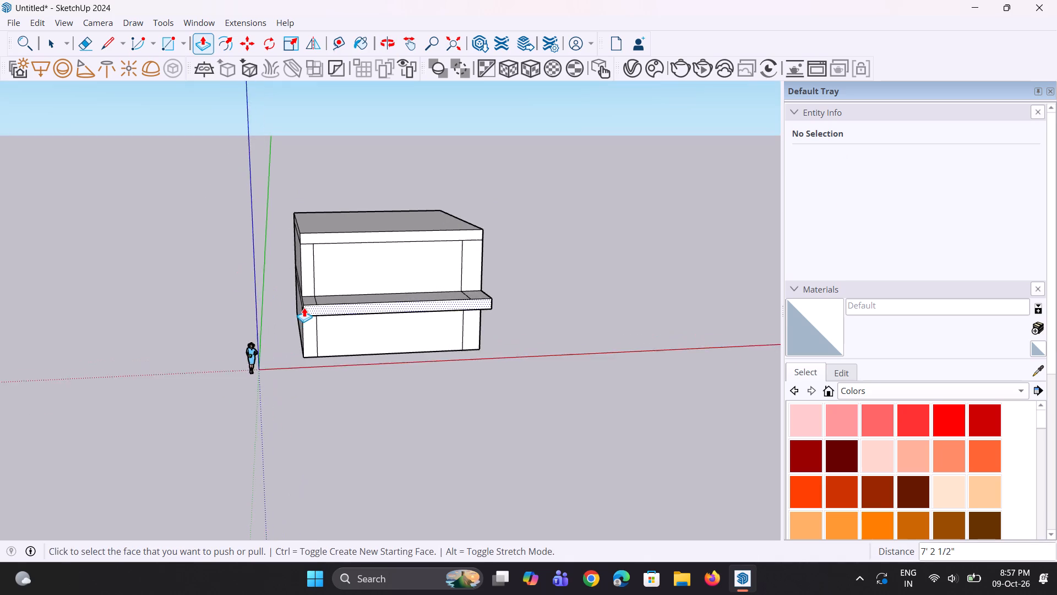
scroll(304, 307, up, 4)
middle_drag(312, 313, 319, 298)
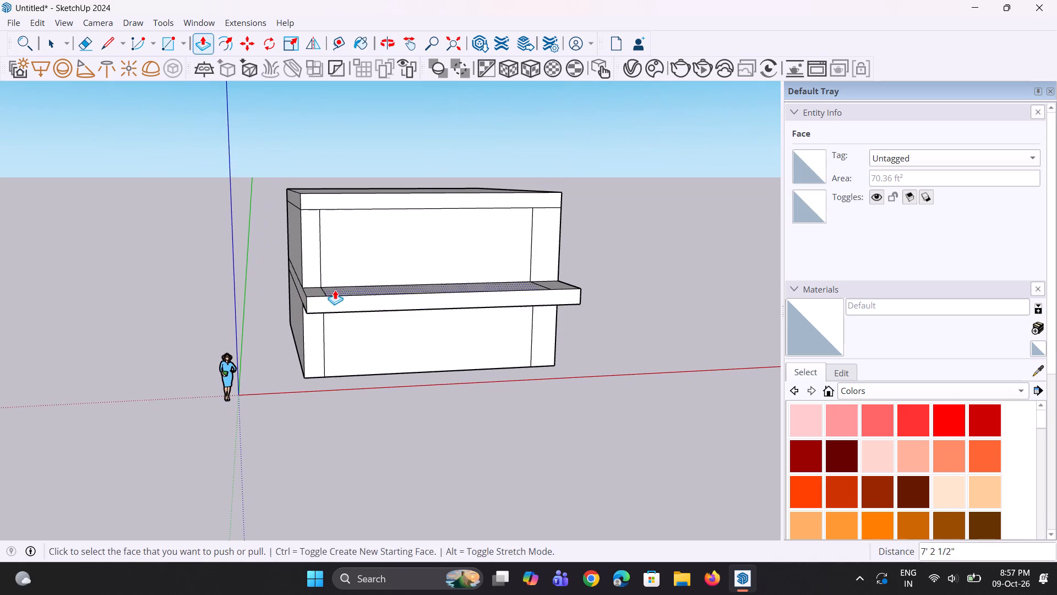
Pull the upper storey's left front strip outward 7' 2 1/2", flush with the front of the projecting band.
middle_drag(339, 287, 252, 333)
click(296, 285)
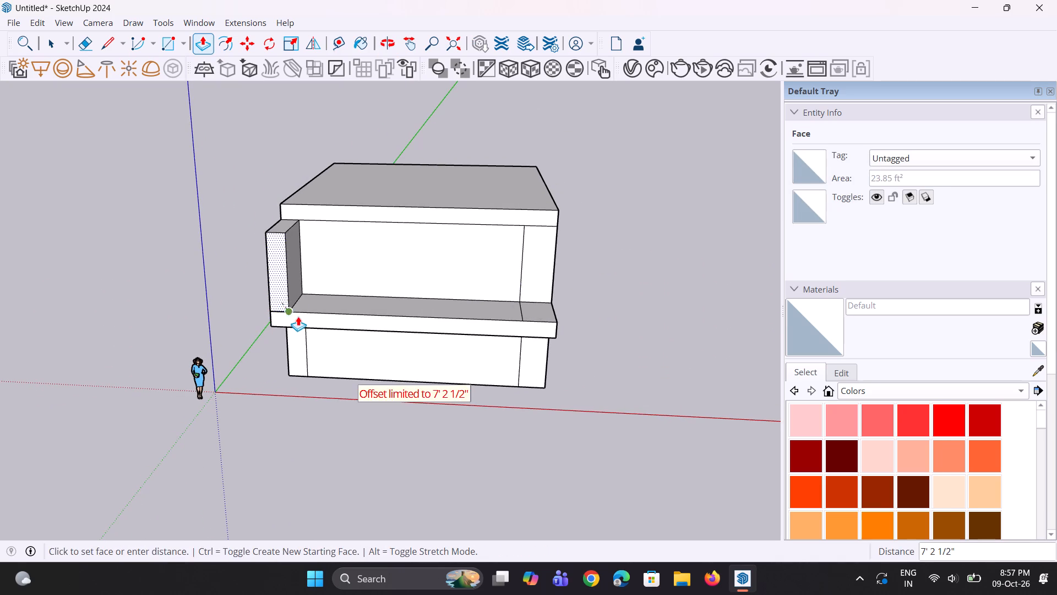
click(301, 316)
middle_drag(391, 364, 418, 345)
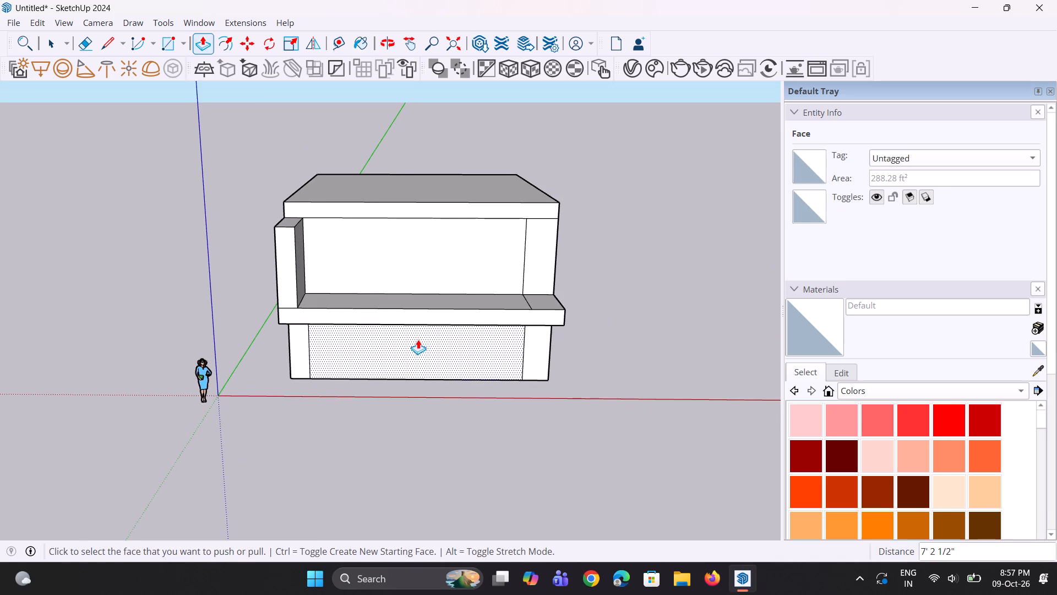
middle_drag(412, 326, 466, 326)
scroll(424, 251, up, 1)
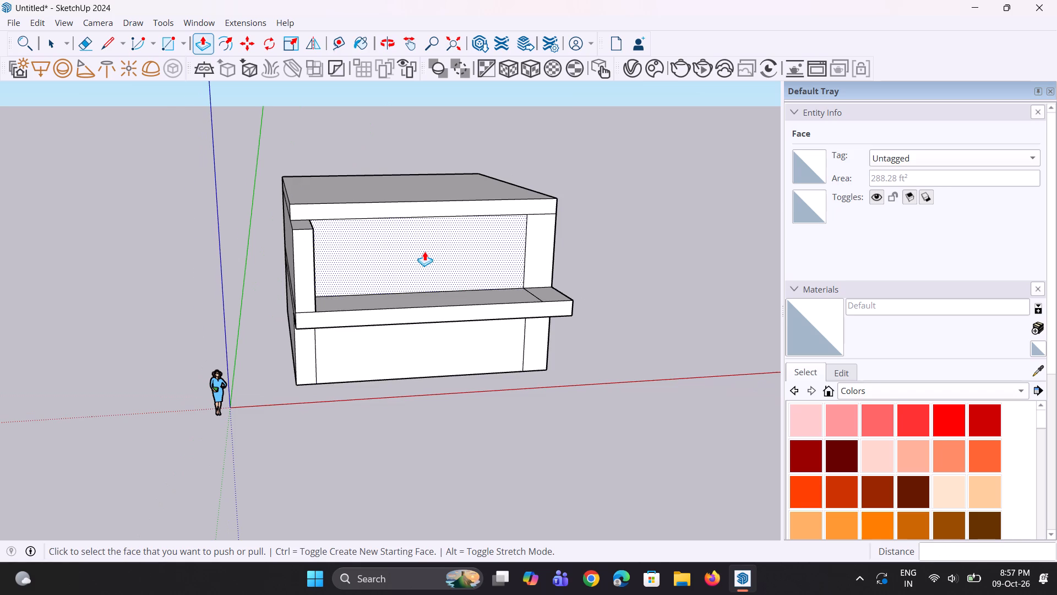
Pull the roof band's front face outward 7' 2 1/2", flush with the projecting upper-storey left strip.
click(403, 207)
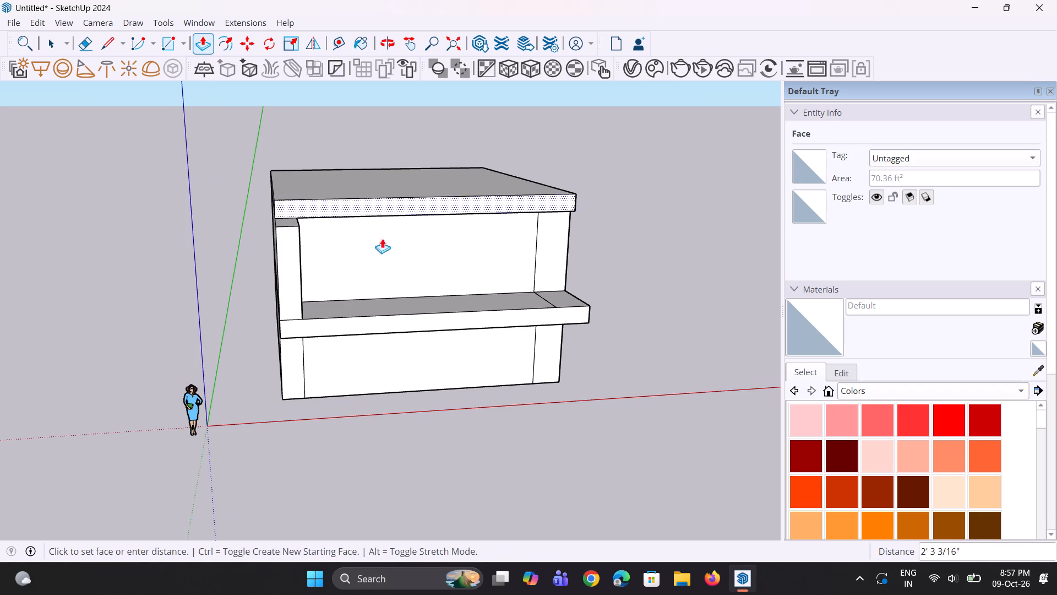
click(297, 274)
Copy the vertical edge beside the upper storey's right front strip about 7' 8" leftward along the recessed wall.
middle_drag(516, 290, 433, 231)
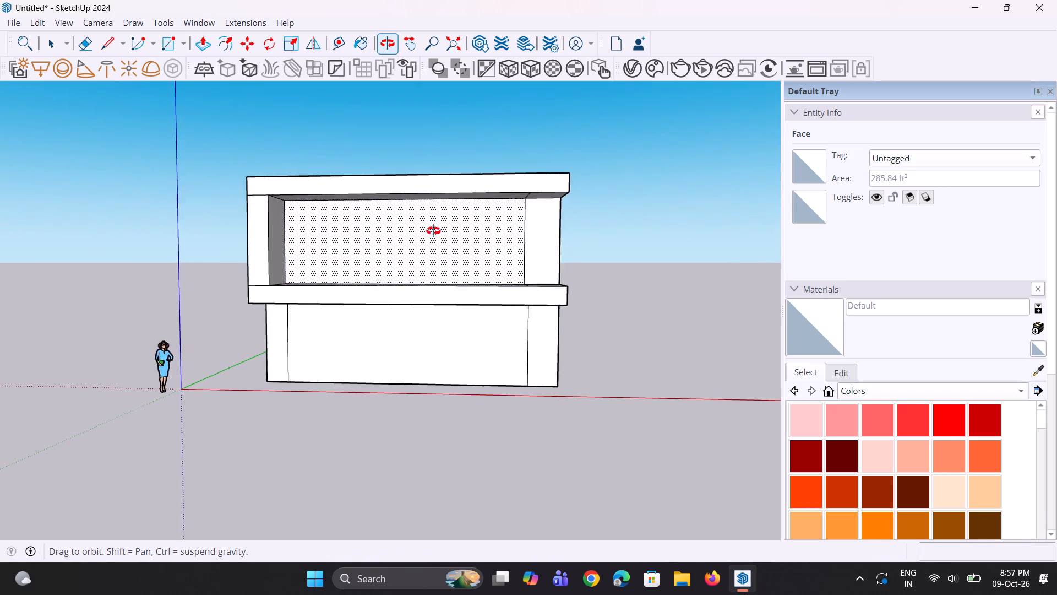
middle_drag(433, 231, 431, 245)
scroll(440, 258, down, 3)
middle_drag(430, 269, 440, 269)
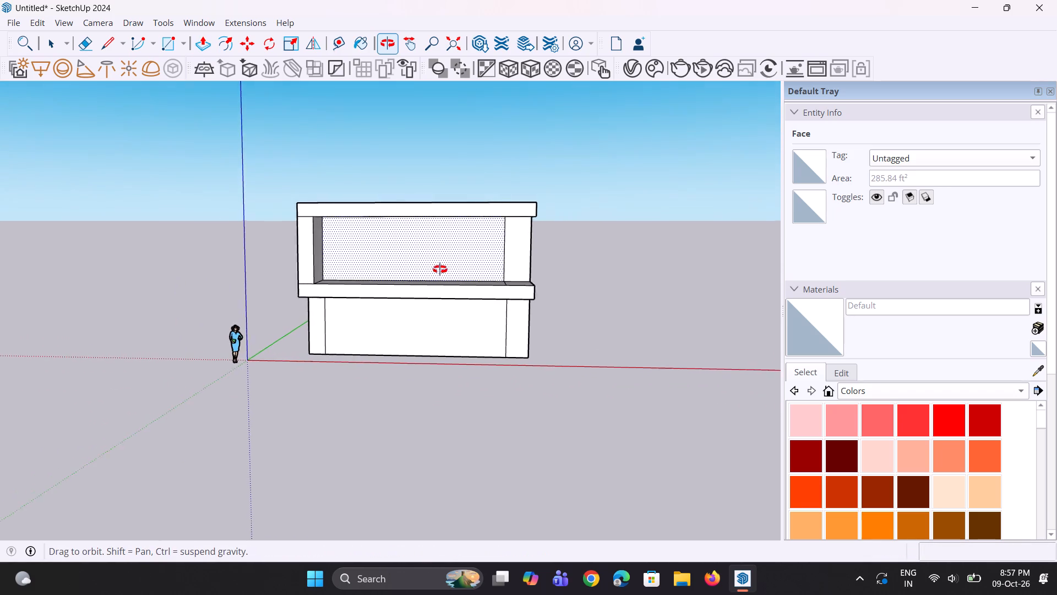
middle_drag(440, 269, 489, 280)
middle_click(489, 280)
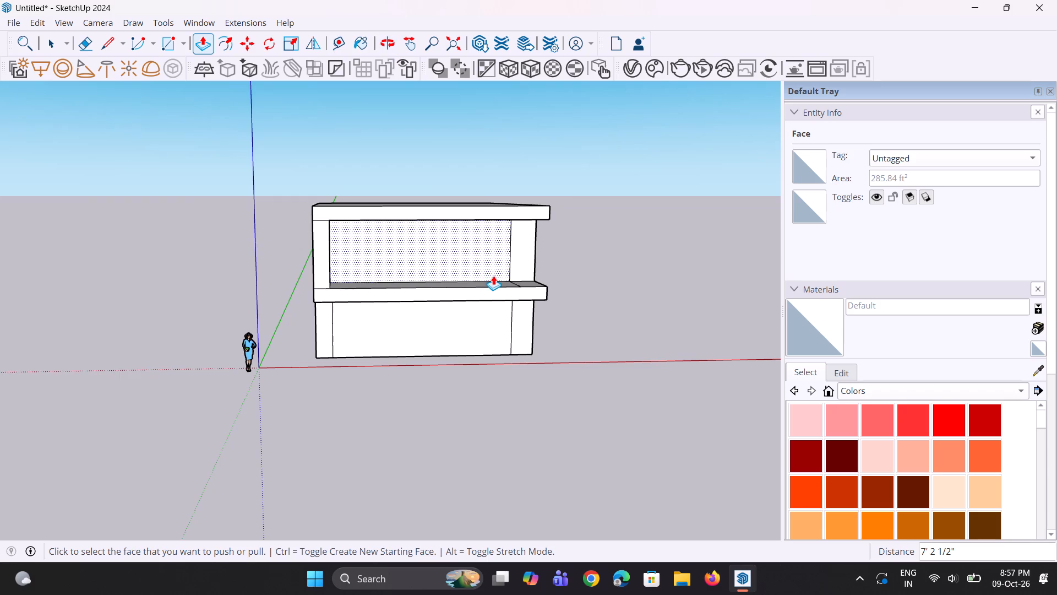
scroll(493, 275, up, 6)
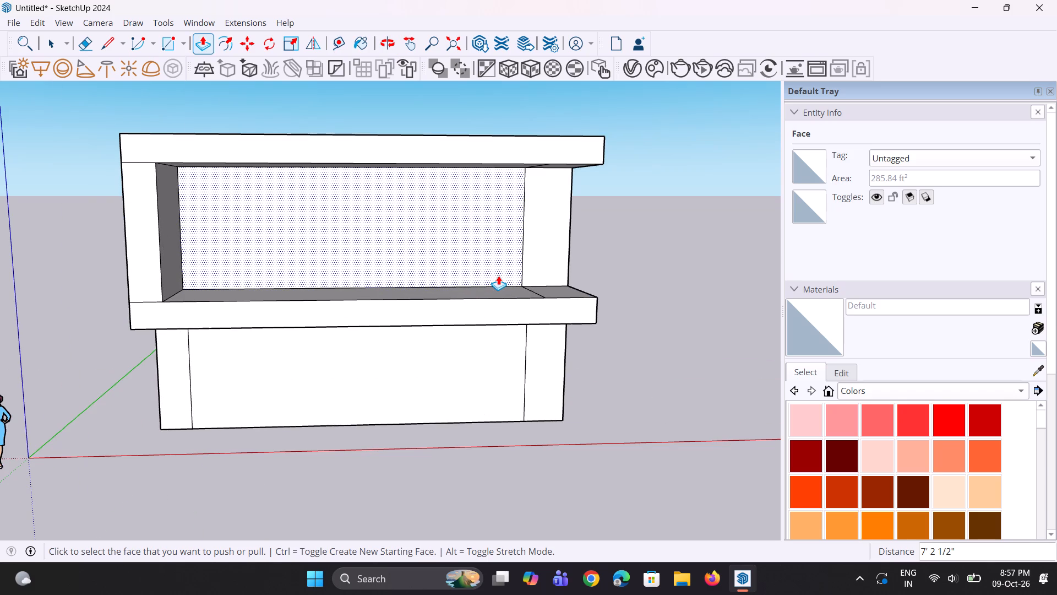
key(space)
key(space)
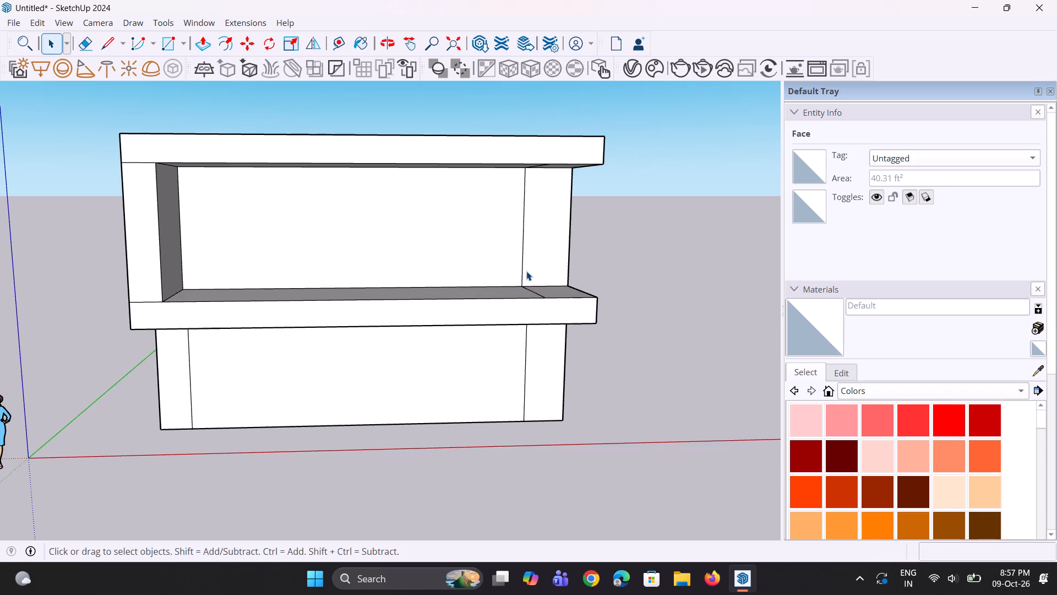
click(520, 267)
scroll(526, 284, up, 2)
click(521, 274)
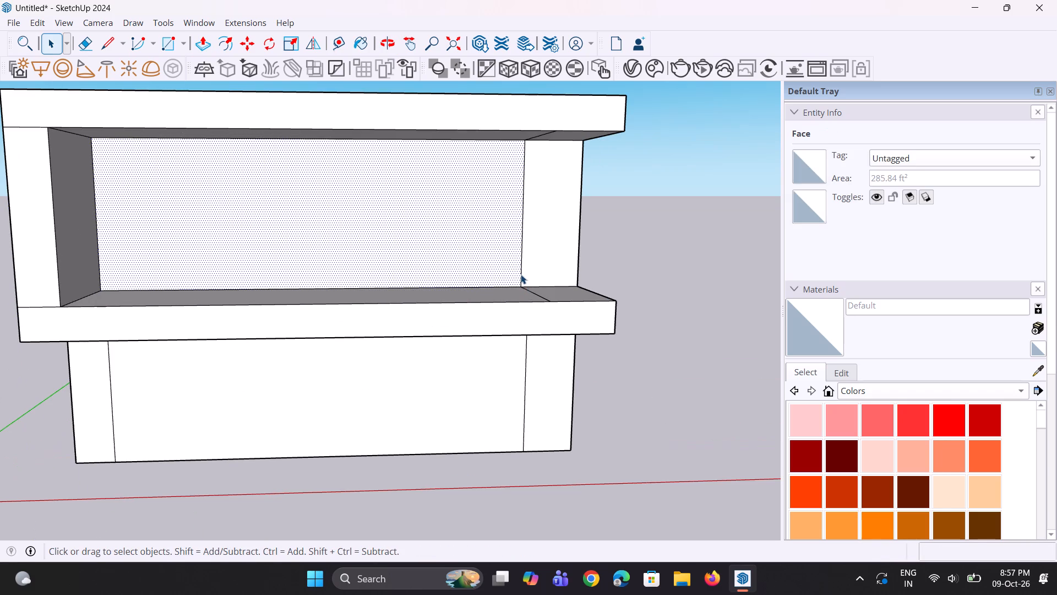
key(m)
click(521, 284)
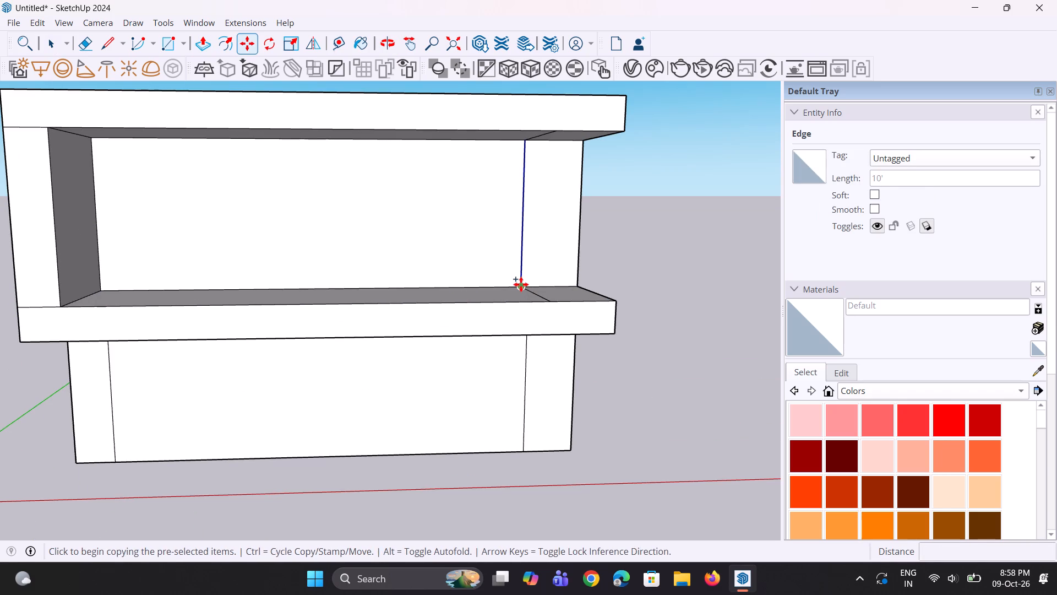
click(412, 290)
Clear the selection and examine the divided upper-storey wall and the front facade from several angles.
middle_drag(415, 284, 307, 330)
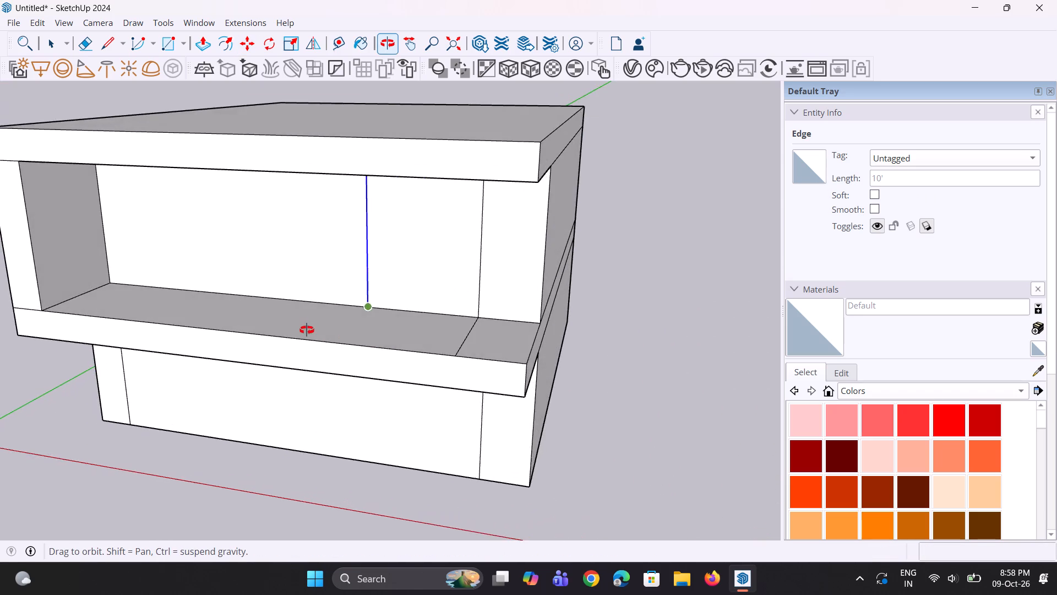
middle_drag(307, 330, 345, 314)
key(space)
key(space)
click(635, 316)
scroll(374, 355, down, 3)
middle_drag(374, 340, 413, 293)
scroll(413, 293, up, 3)
scroll(413, 293, down, 4)
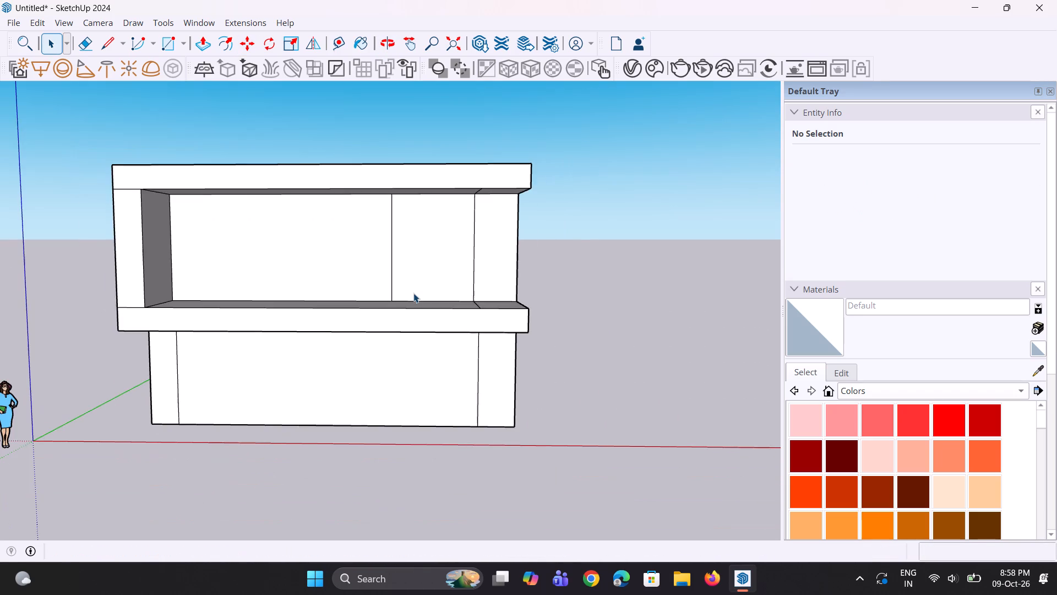
middle_click(413, 293)
scroll(420, 289, down, 2)
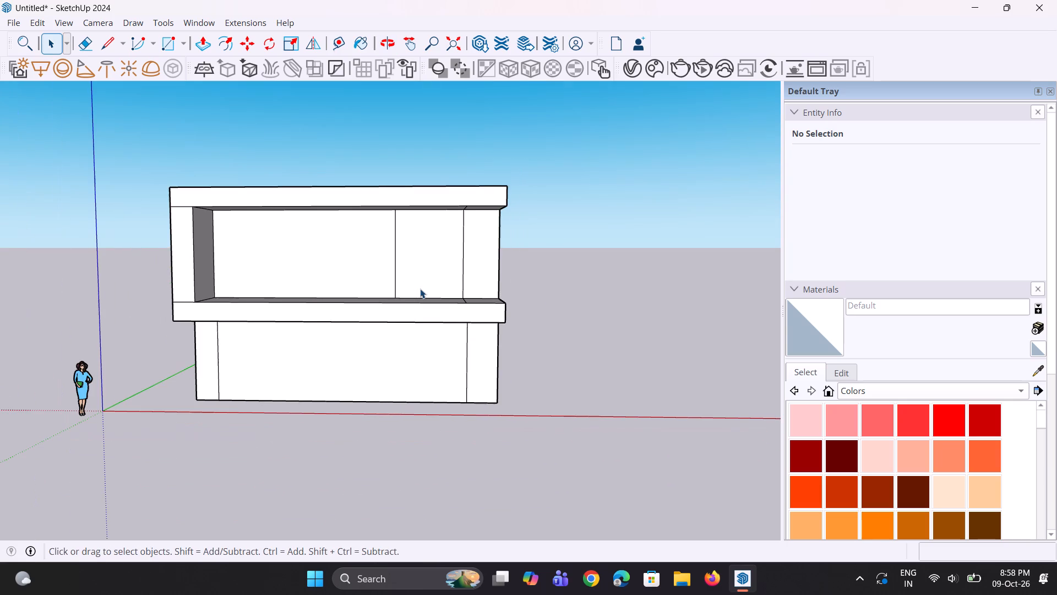
middle_drag(423, 288, 434, 290)
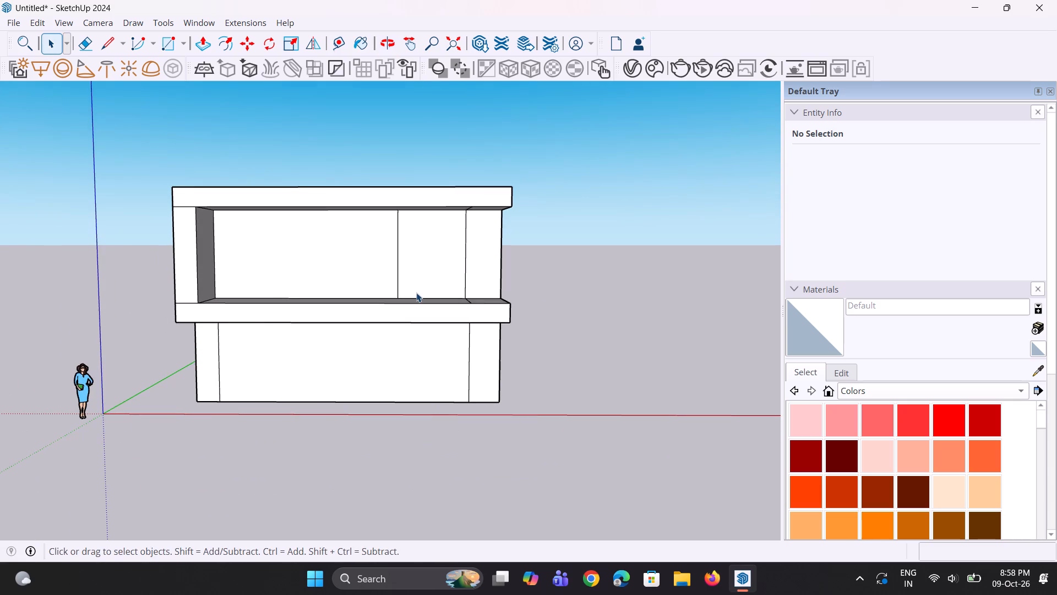
Copy the new dividing edge a short distance rightward along its base, outlining a narrow 10' tall strip on the recessed wall.
key(m)
key(space)
key(space)
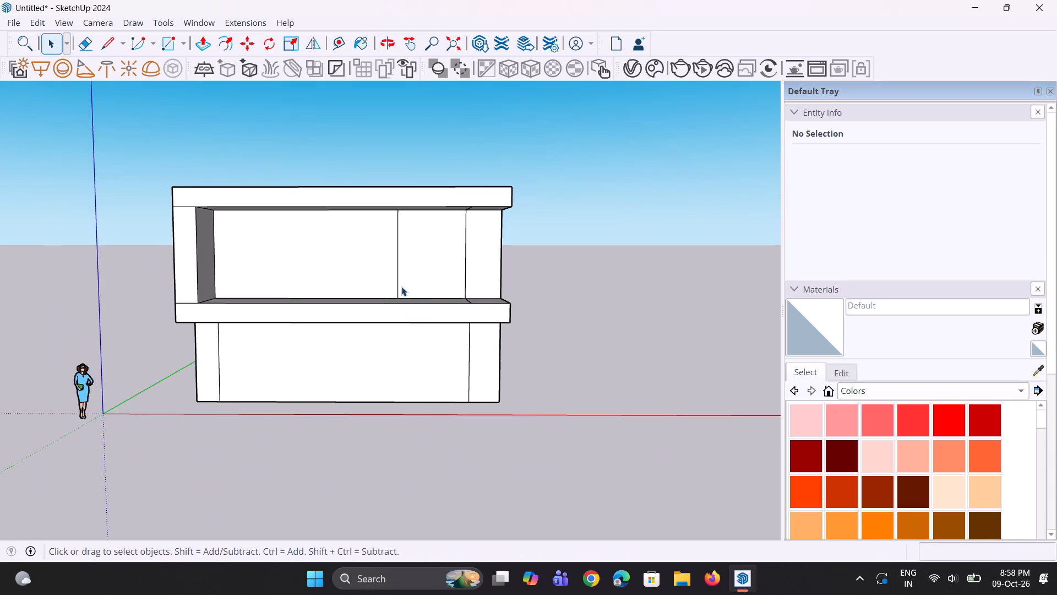
click(398, 287)
scroll(399, 294, up, 2)
key(m)
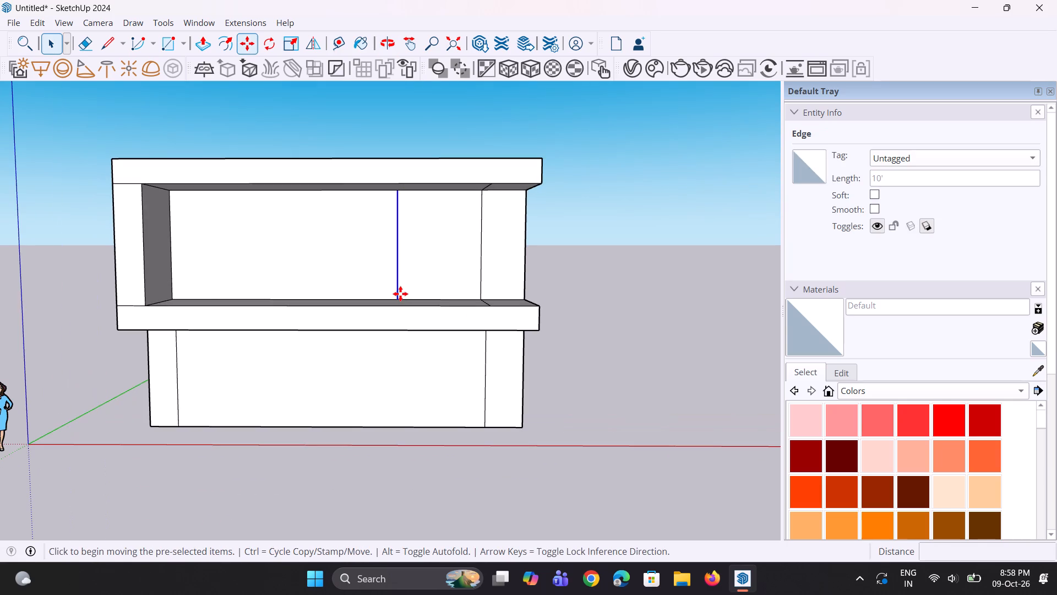
click(399, 297)
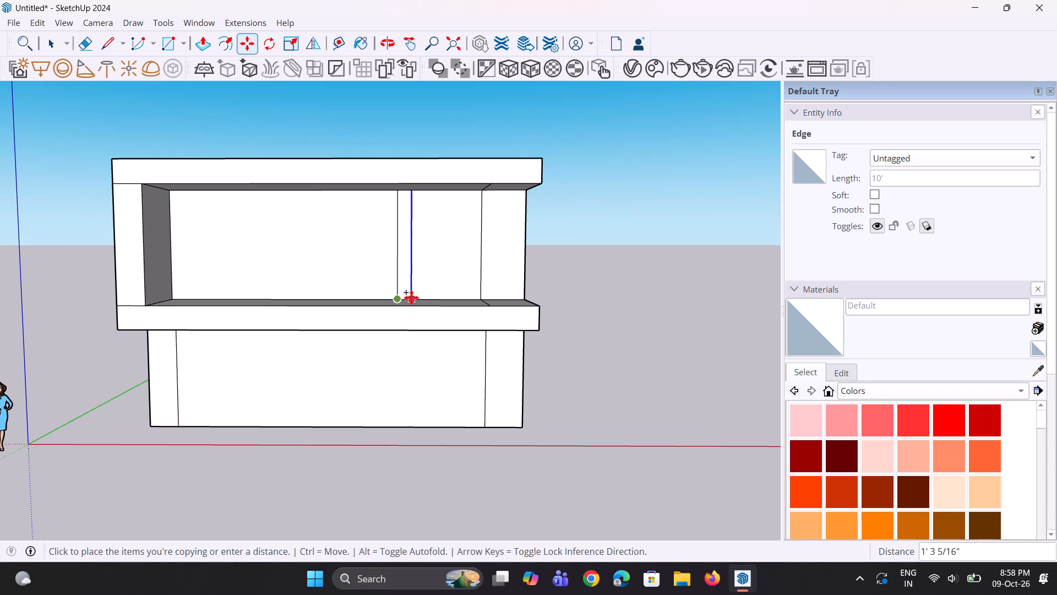
click(417, 298)
Pull the narrow strip on the upper-storey wall outward 7' 2 1/2", flush with the front of the projecting bands.
middle_drag(451, 310, 392, 346)
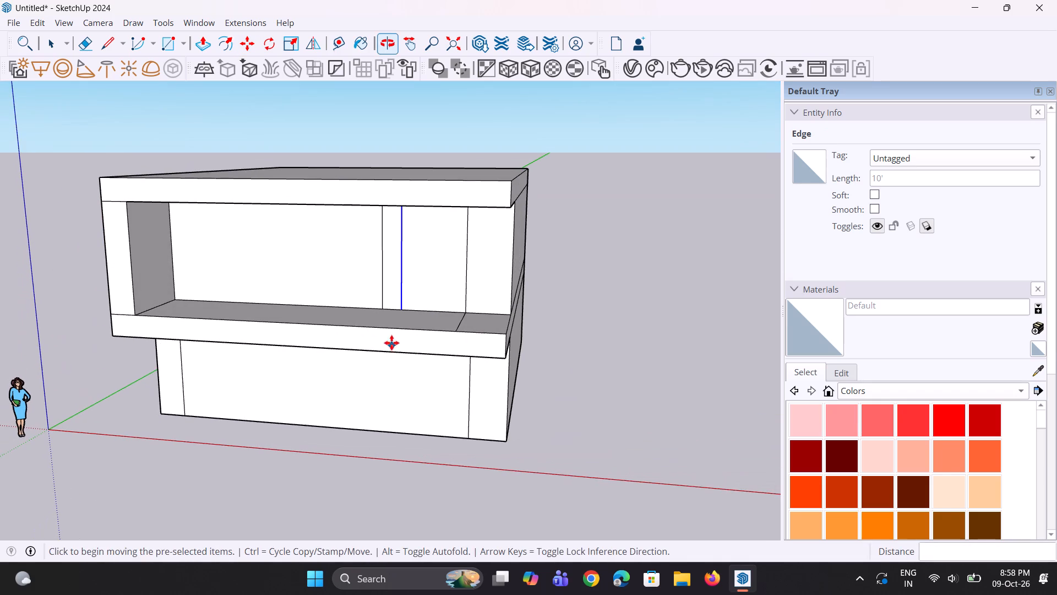
key(p)
click(388, 289)
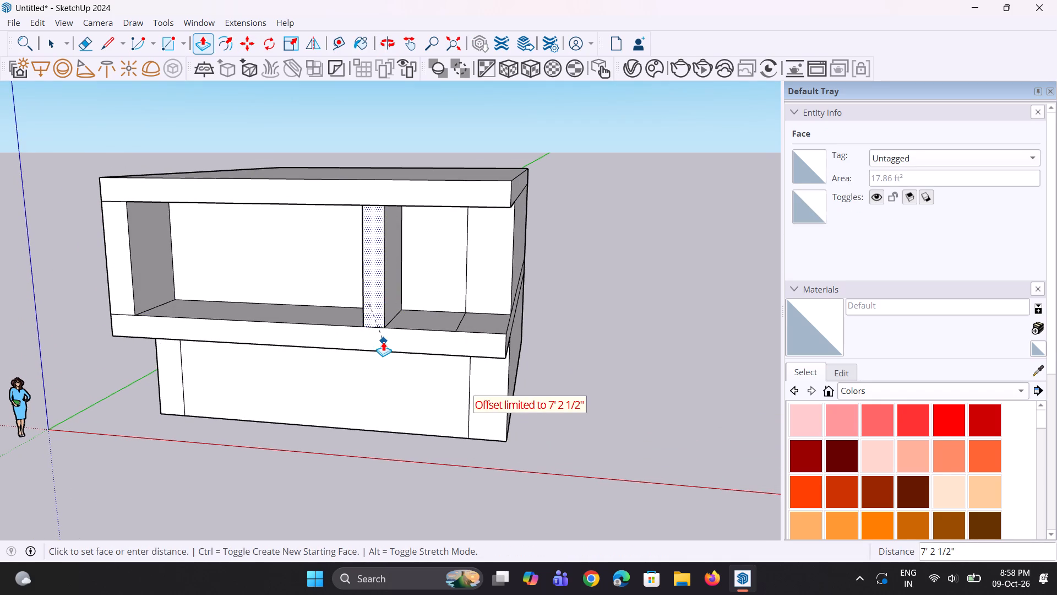
click(383, 342)
Examine the new upper-storey divider and the overall building mass from the front, above and below.
middle_drag(439, 320, 493, 302)
scroll(493, 302, up, 1)
scroll(493, 302, down, 3)
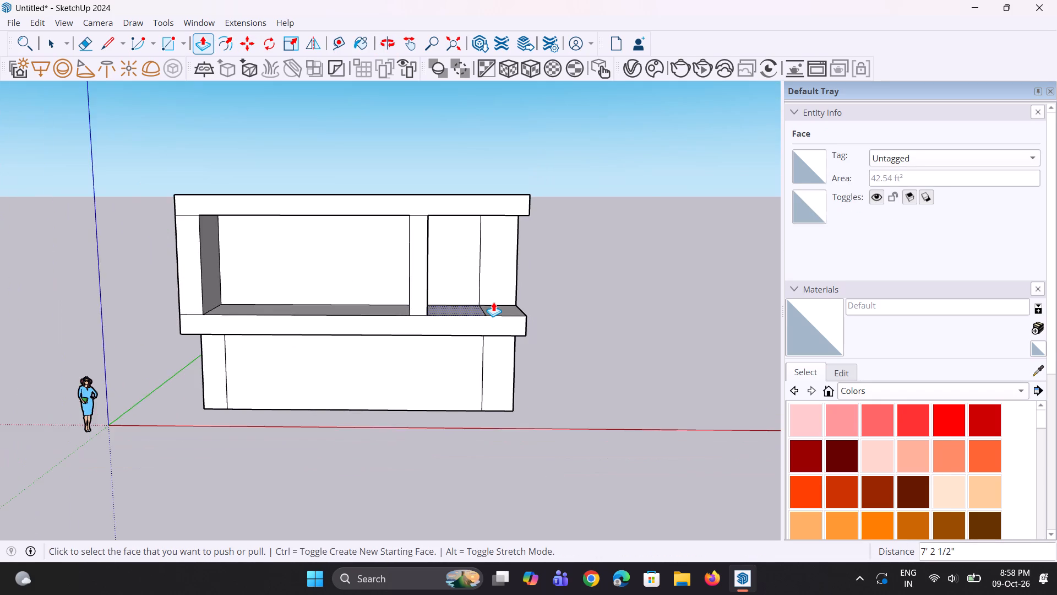
scroll(493, 302, down, 3)
middle_drag(493, 302, 492, 291)
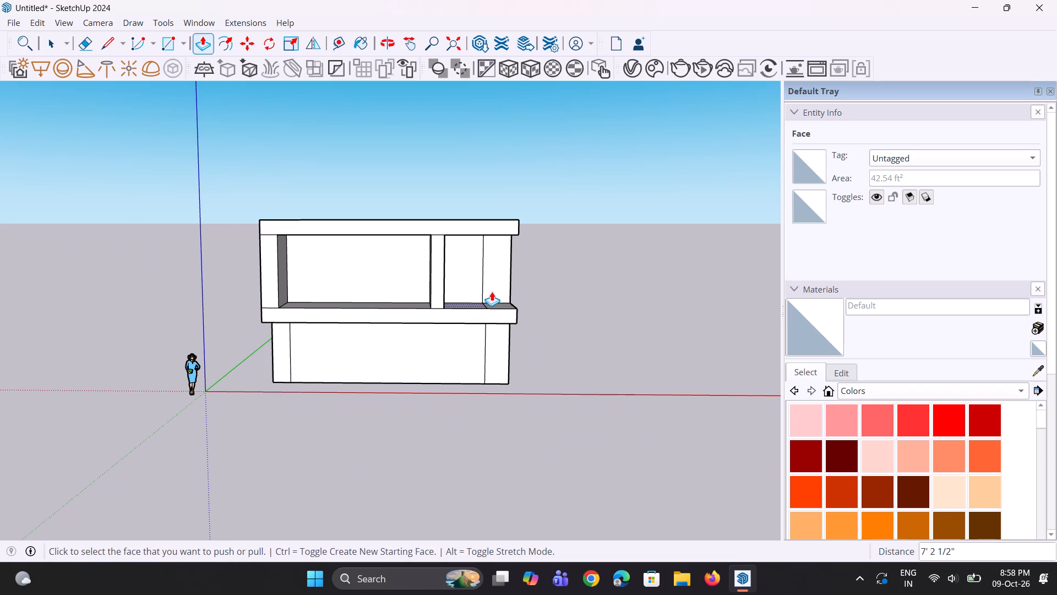
scroll(492, 291, down, 2)
middle_drag(499, 299, 494, 302)
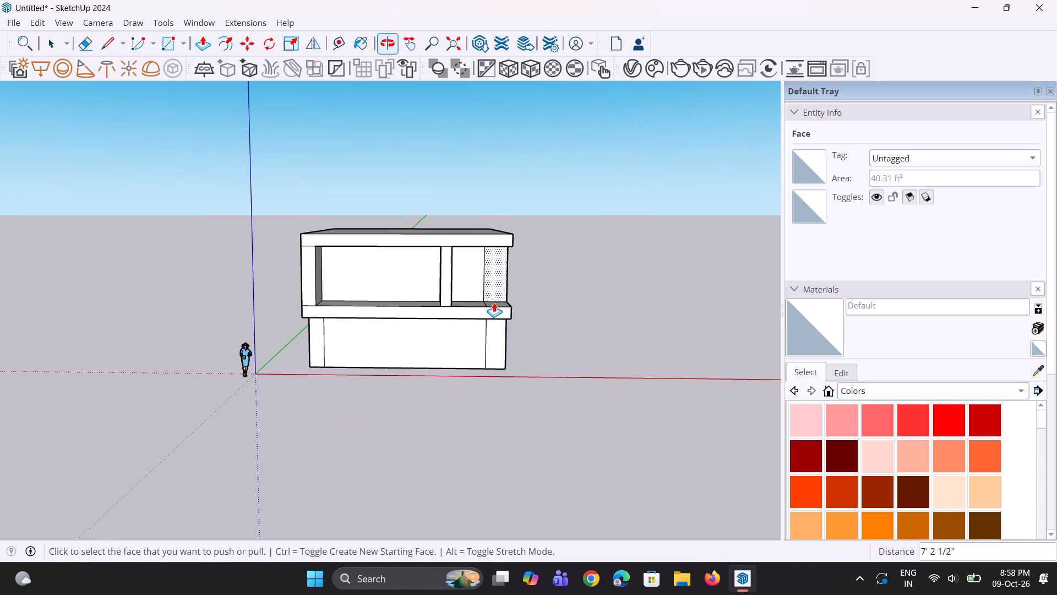
middle_drag(381, 302, 401, 358)
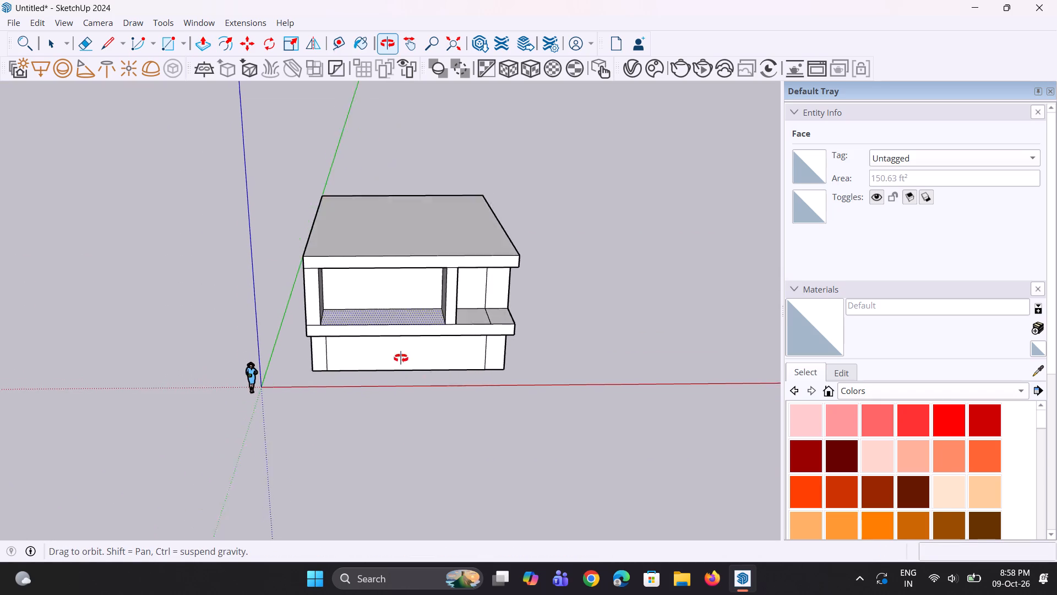
middle_drag(401, 358, 396, 324)
scroll(395, 305, down, 1)
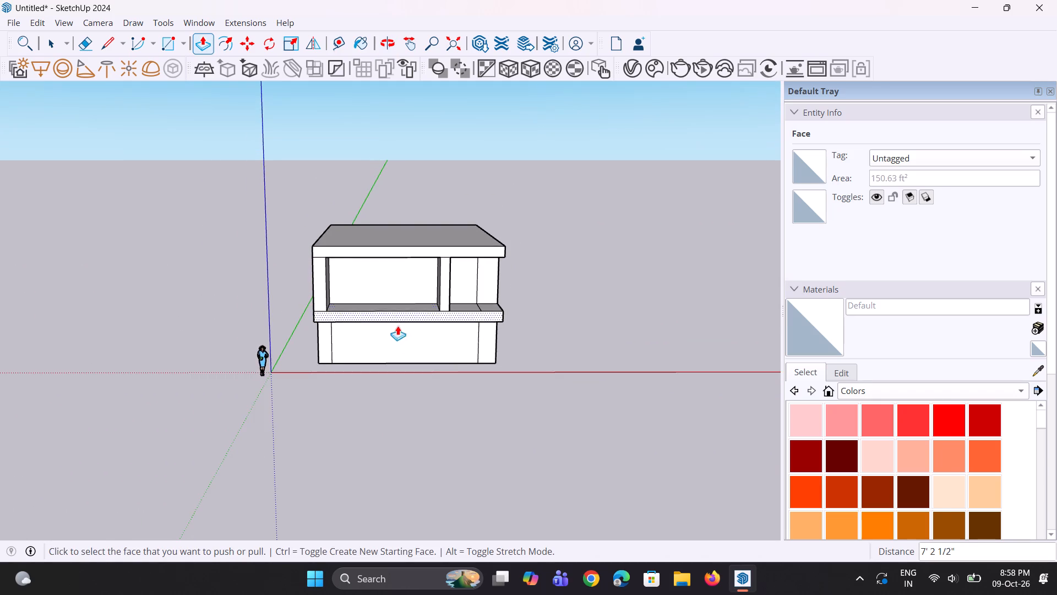
middle_drag(400, 333, 373, 301)
scroll(400, 333, down, 1)
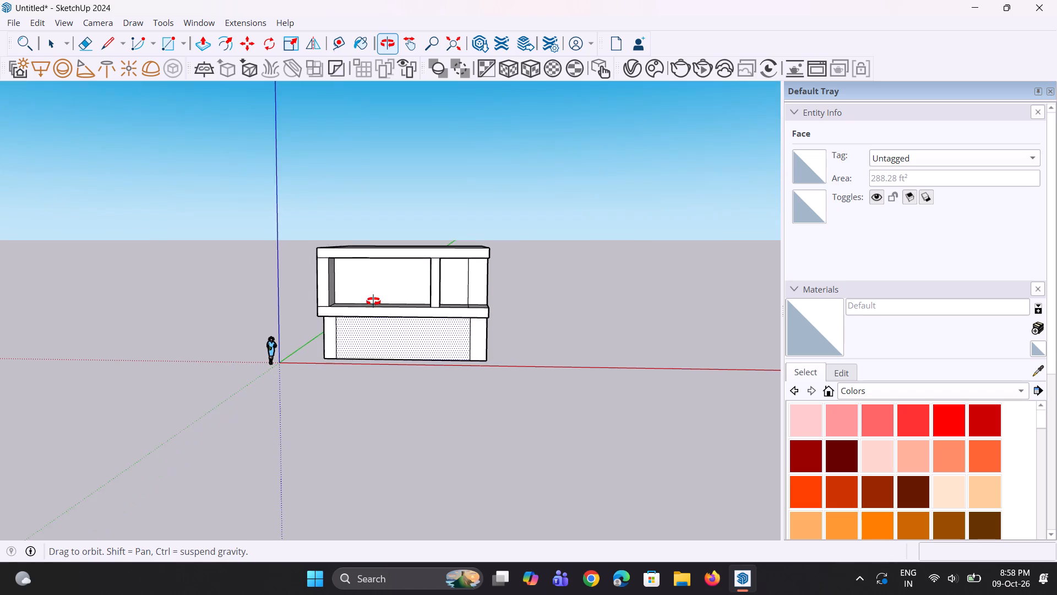
middle_drag(373, 301, 387, 251)
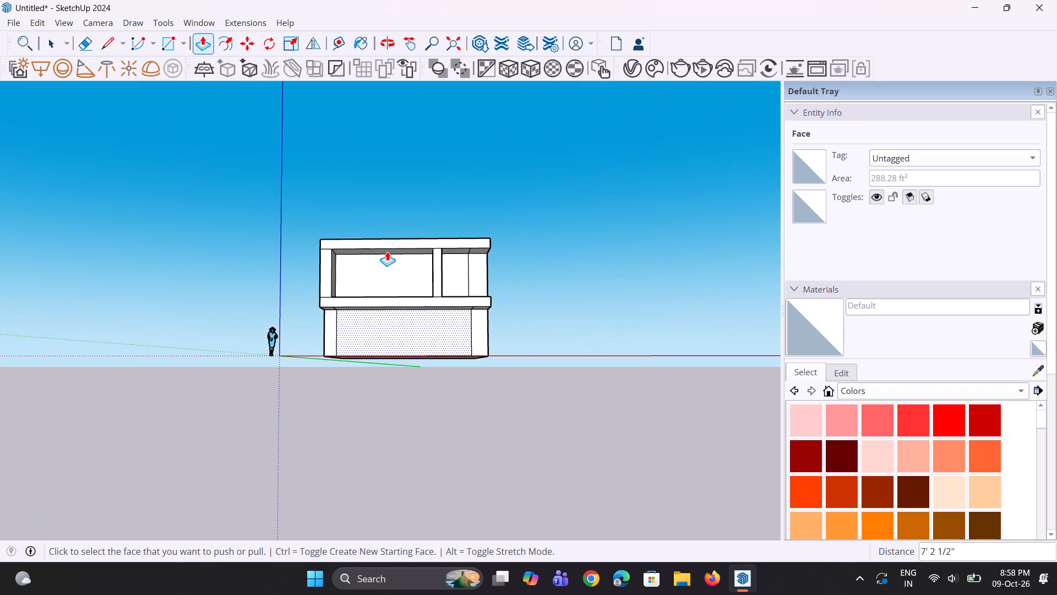
middle_drag(393, 264, 405, 297)
Pull the left side face of the upper storey outward 10 5/8".
scroll(353, 280, up, 8)
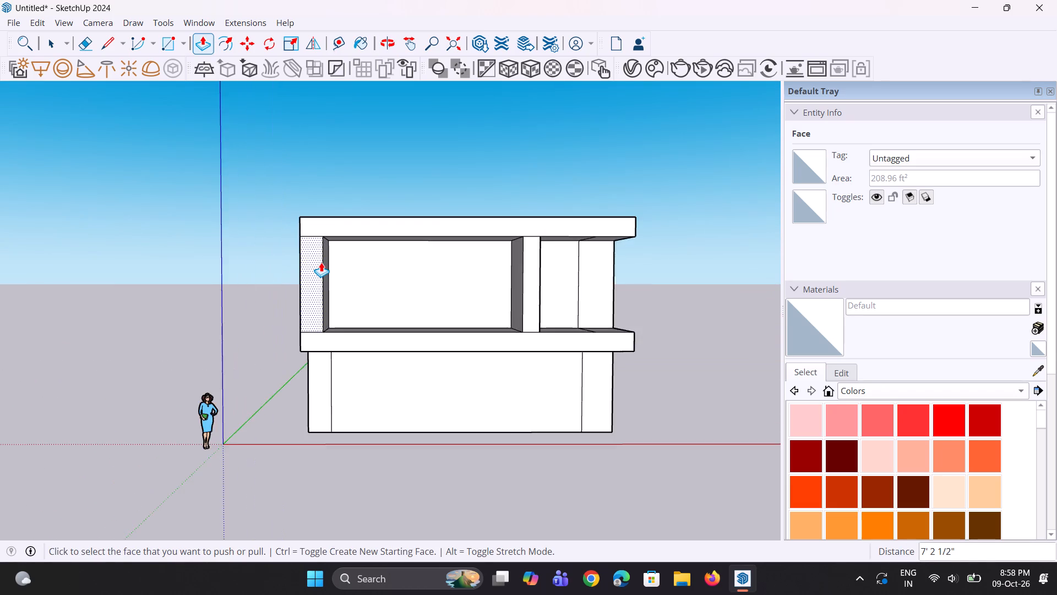
scroll(321, 262, up, 1)
middle_drag(299, 280, 507, 302)
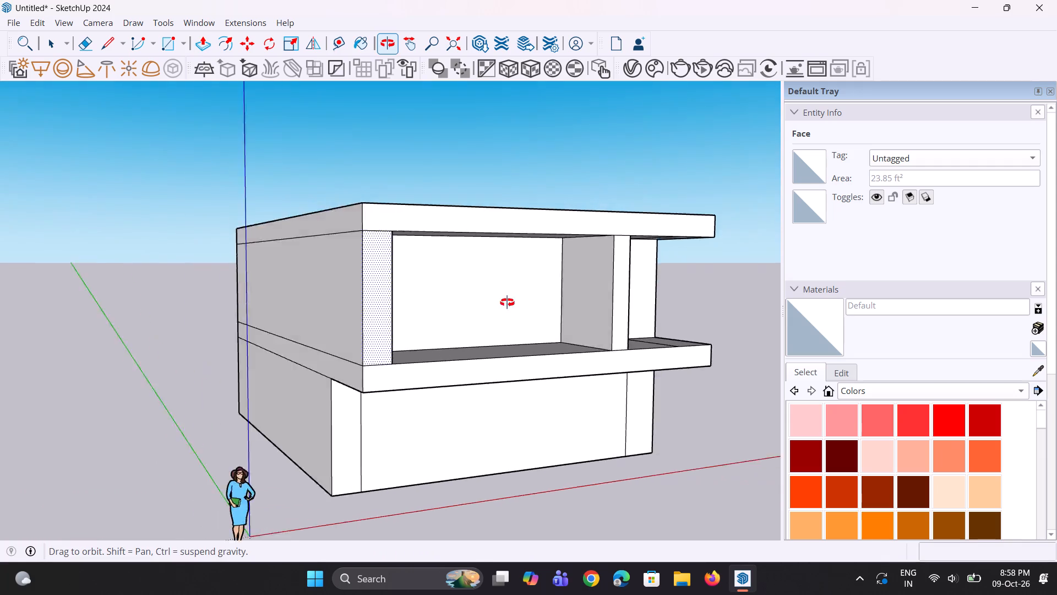
middle_drag(507, 302, 525, 307)
click(425, 311)
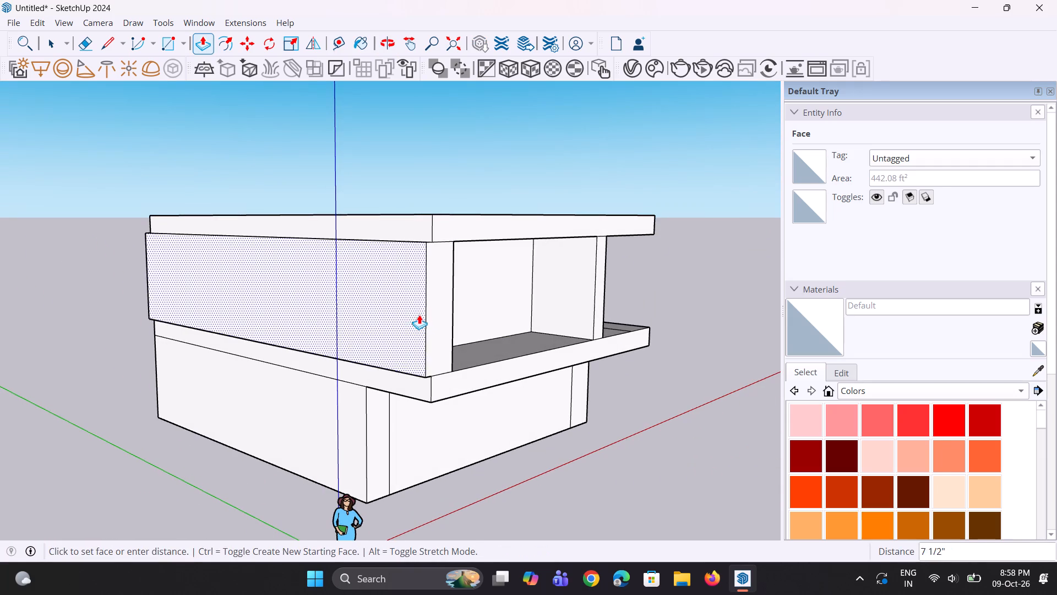
click(418, 315)
Repeat the 10 5/8" pull on the left side faces of the roof band and the middle floor band.
middle_drag(498, 286, 394, 311)
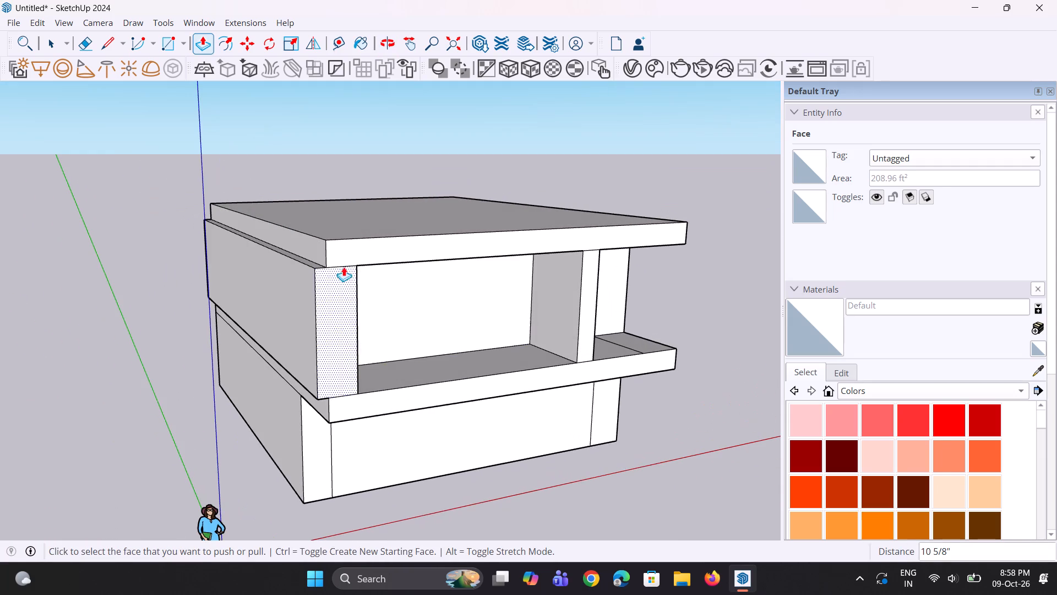
double_click(320, 255)
double_click(323, 405)
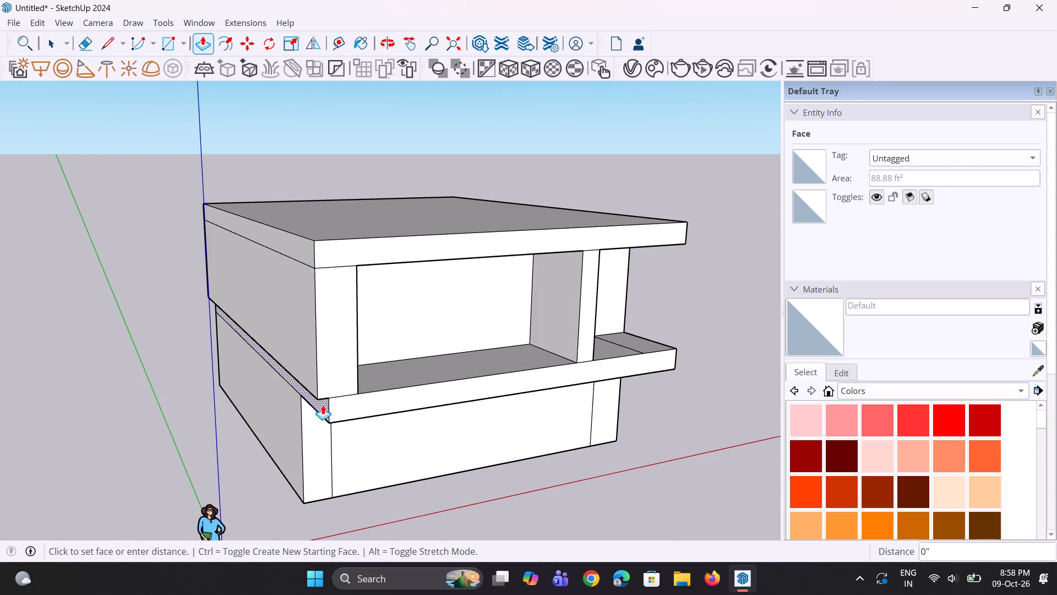
Pull the roof's top face up 11 1/16" to thicken the roof band.
middle_drag(365, 409, 278, 376)
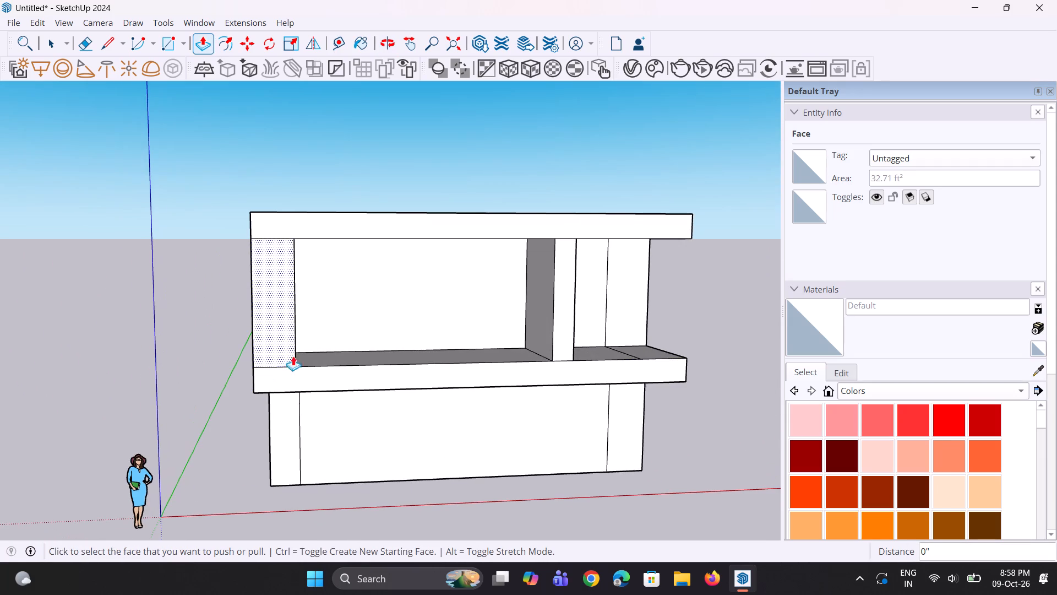
middle_click(313, 353)
scroll(290, 301, up, 2)
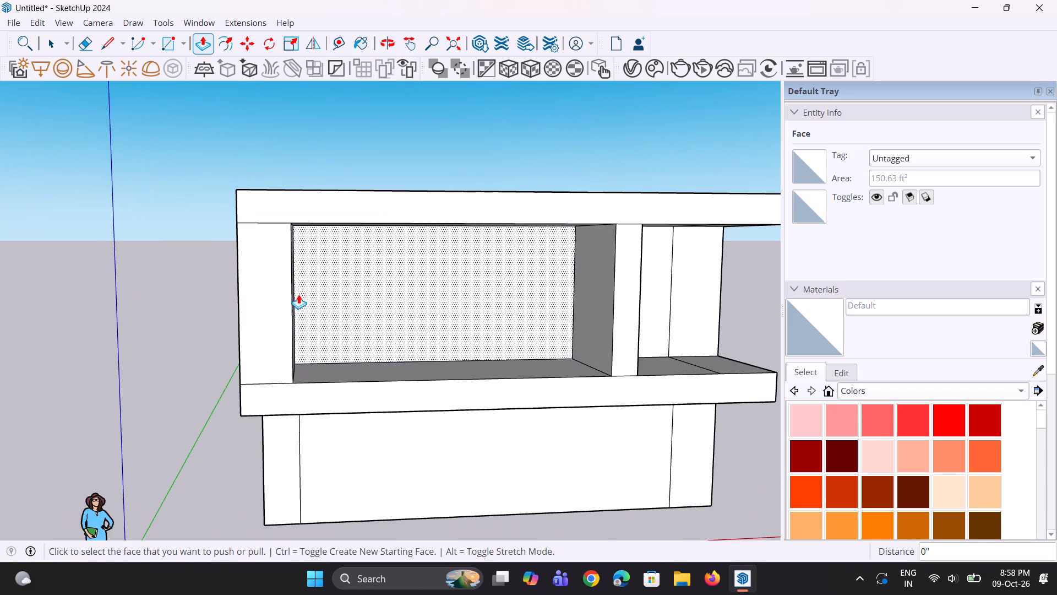
scroll(298, 294, down, 3)
middle_drag(298, 294, 290, 286)
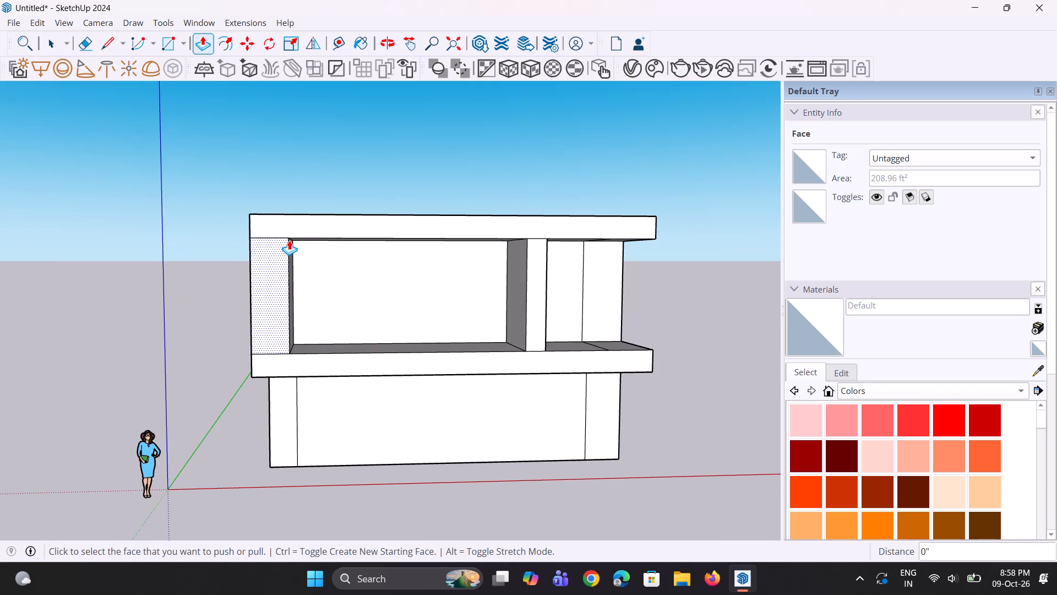
middle_drag(338, 233, 372, 346)
click(406, 274)
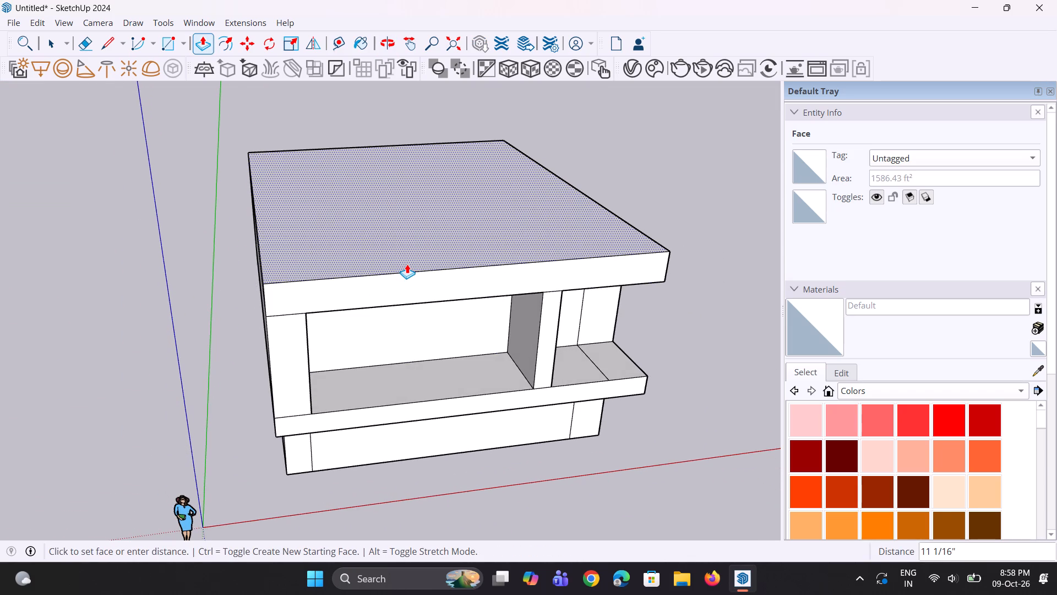
click(407, 264)
middle_drag(484, 294, 434, 268)
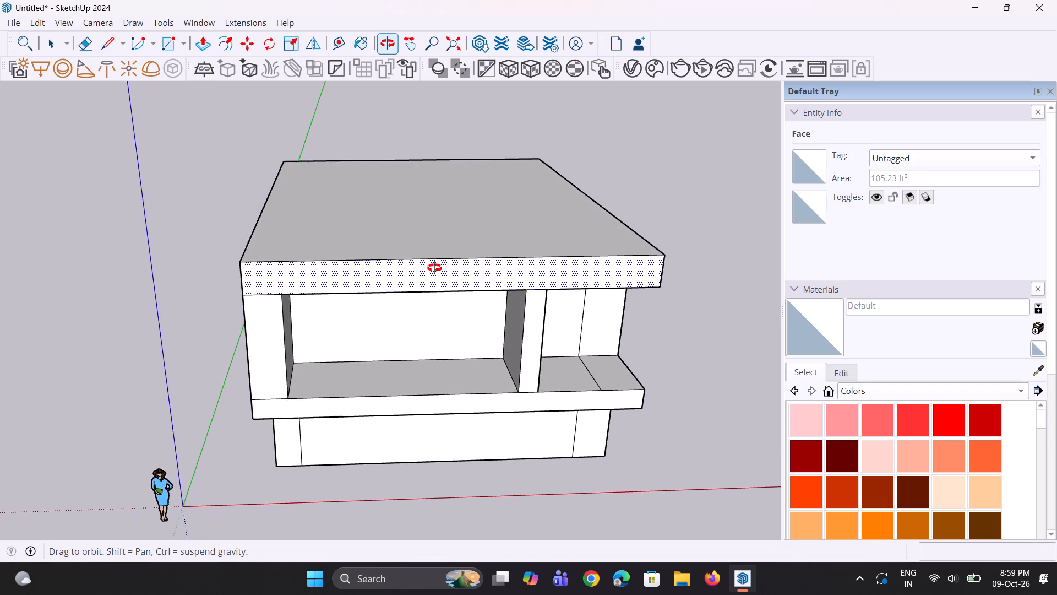
middle_drag(434, 268, 431, 258)
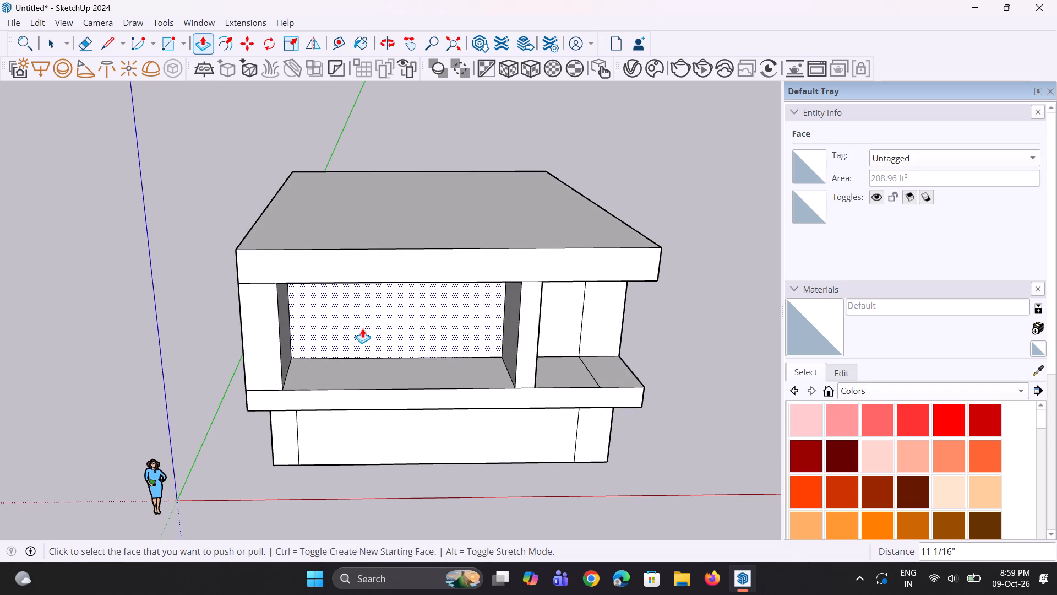
Pull the underside of the middle floor band down about 3 11/16", then repeat on its left and right side pieces.
middle_drag(364, 332, 372, 237)
middle_drag(363, 355, 369, 250)
click(373, 312)
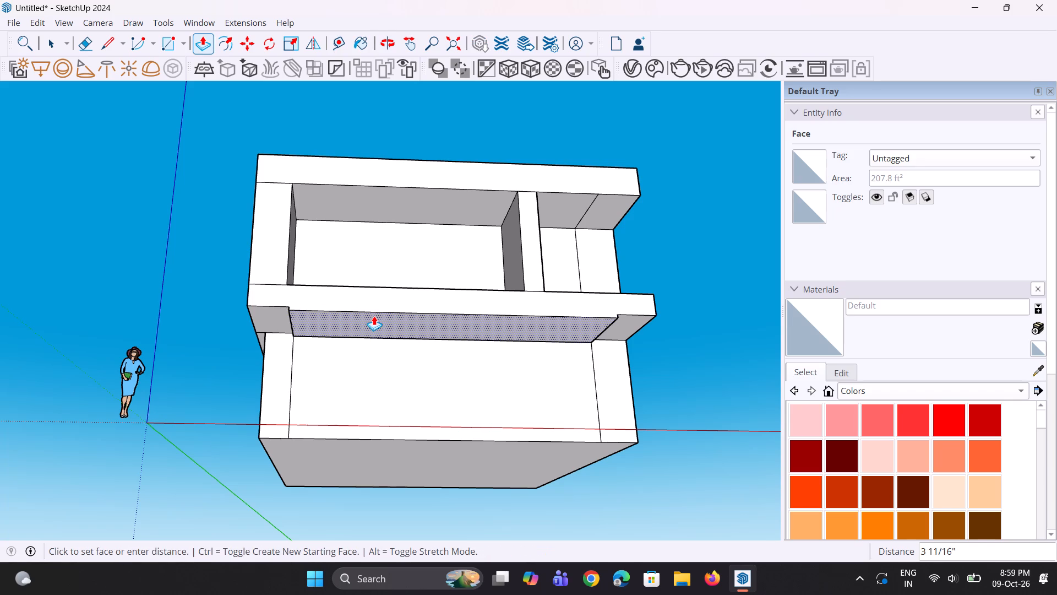
click(374, 316)
double_click(286, 317)
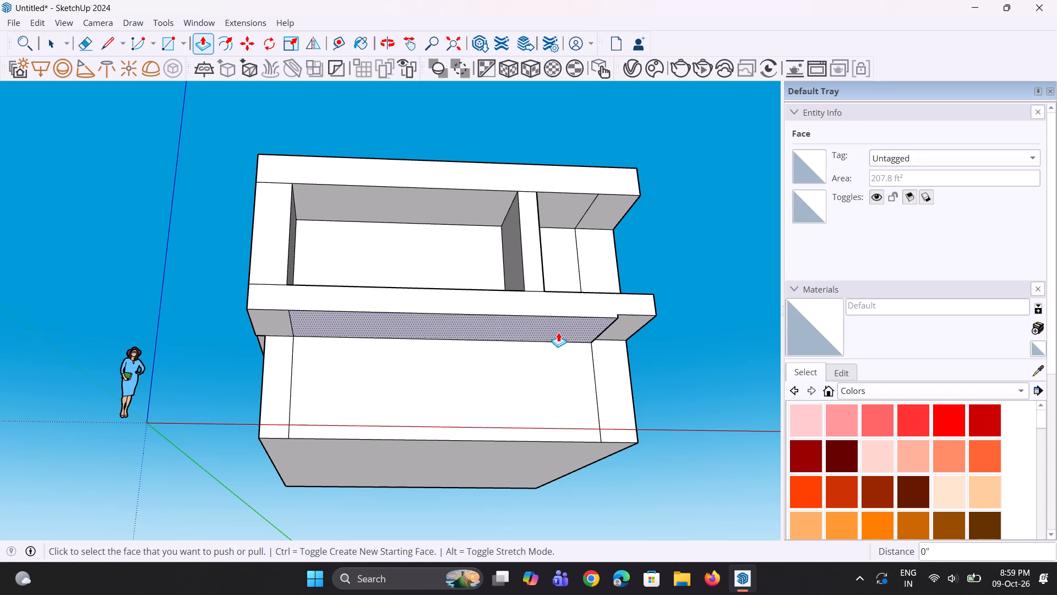
double_click(636, 322)
Erase the two short seam edges where the upper storey's left vertical strip meets the roof band and the floor band.
scroll(537, 349, down, 3)
middle_drag(419, 307, 419, 342)
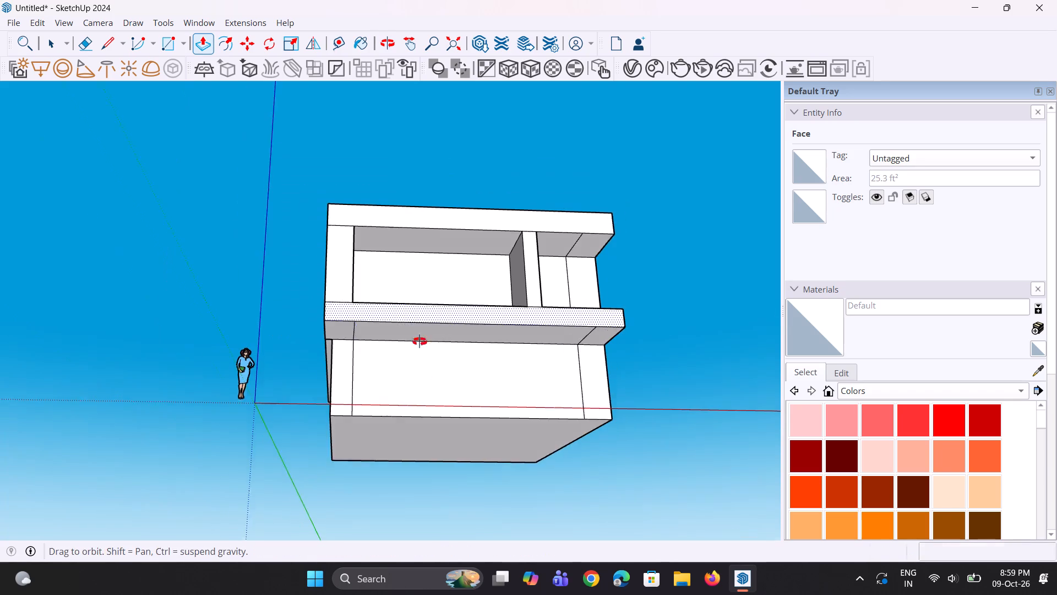
middle_drag(419, 342, 423, 415)
scroll(507, 296, up, 5)
middle_drag(508, 294, 501, 297)
key(space)
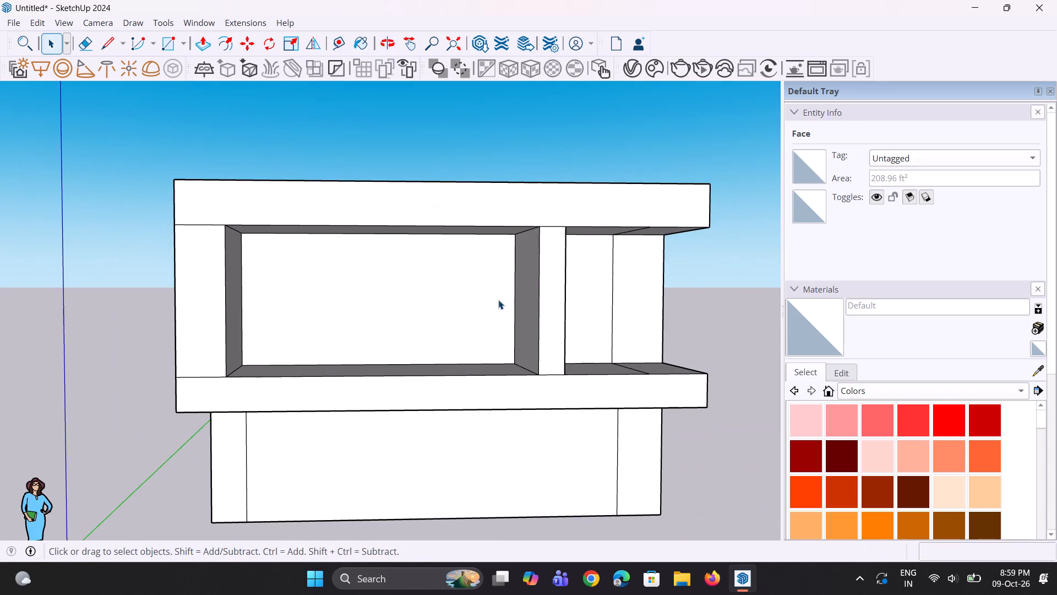
key(space)
key(e)
scroll(219, 277, up, 2)
click(205, 214)
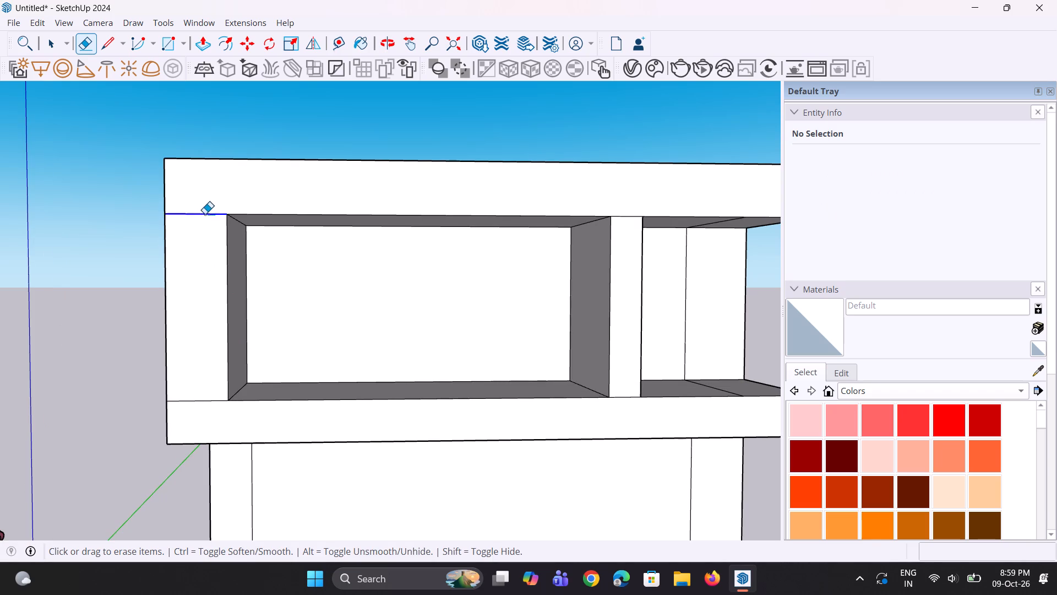
click(204, 402)
scroll(221, 401, down, 5)
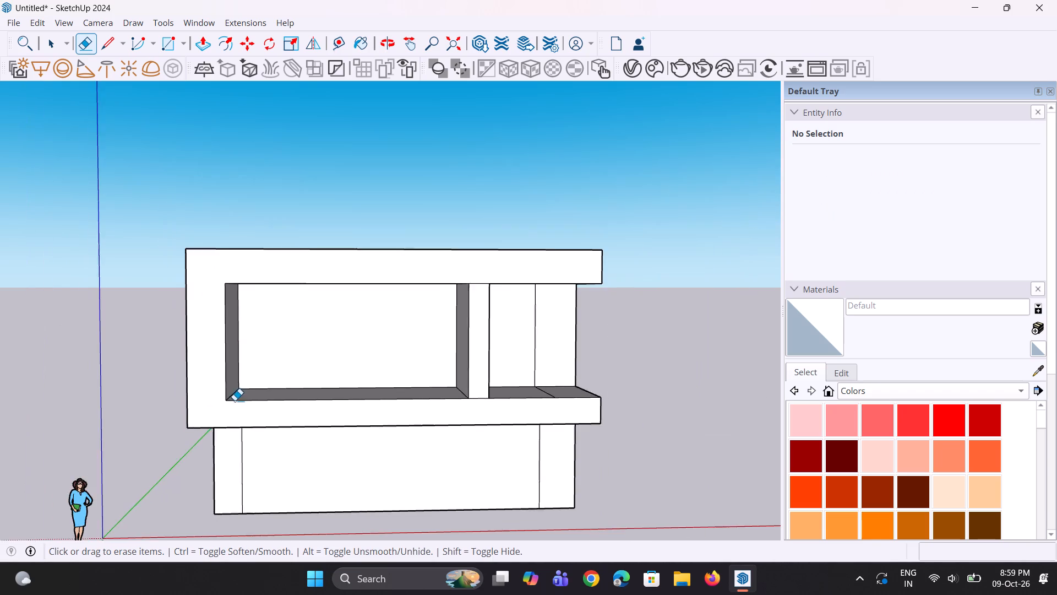
Copy the left vertical edge of the large upper opening about 1' 3" outward onto the left strip's front face.
middle_drag(237, 401, 270, 440)
scroll(362, 420, down, 2)
middle_drag(362, 420, 362, 402)
key(space)
scroll(242, 369, up, 1)
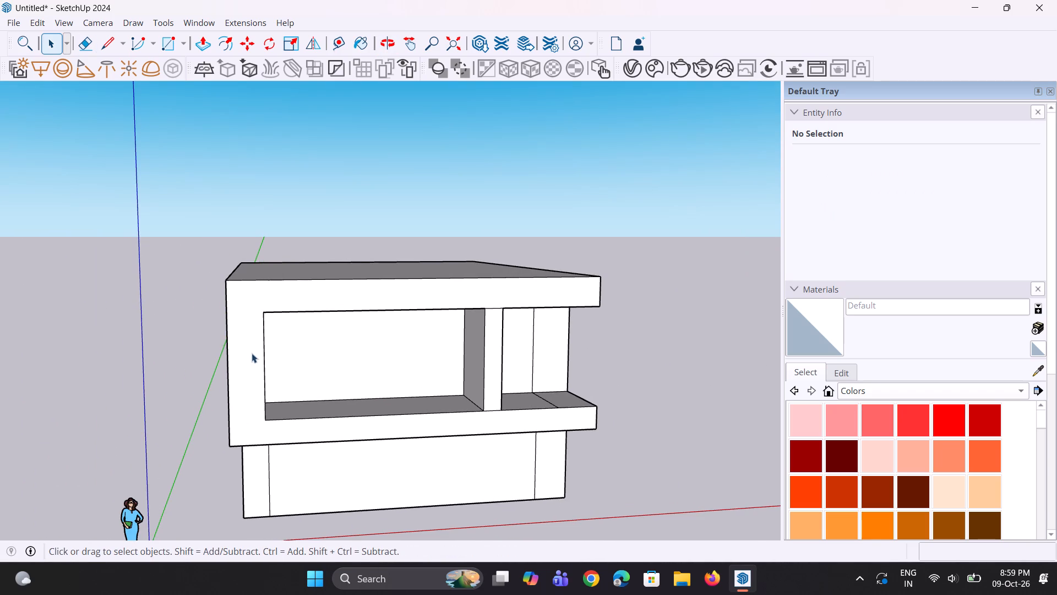
click(264, 358)
key(m)
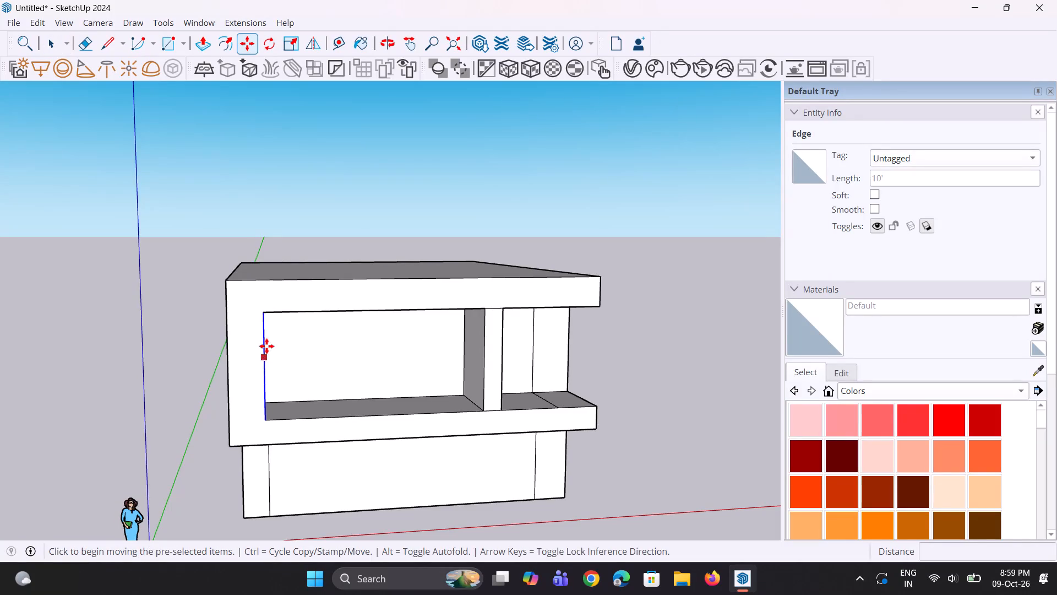
click(265, 312)
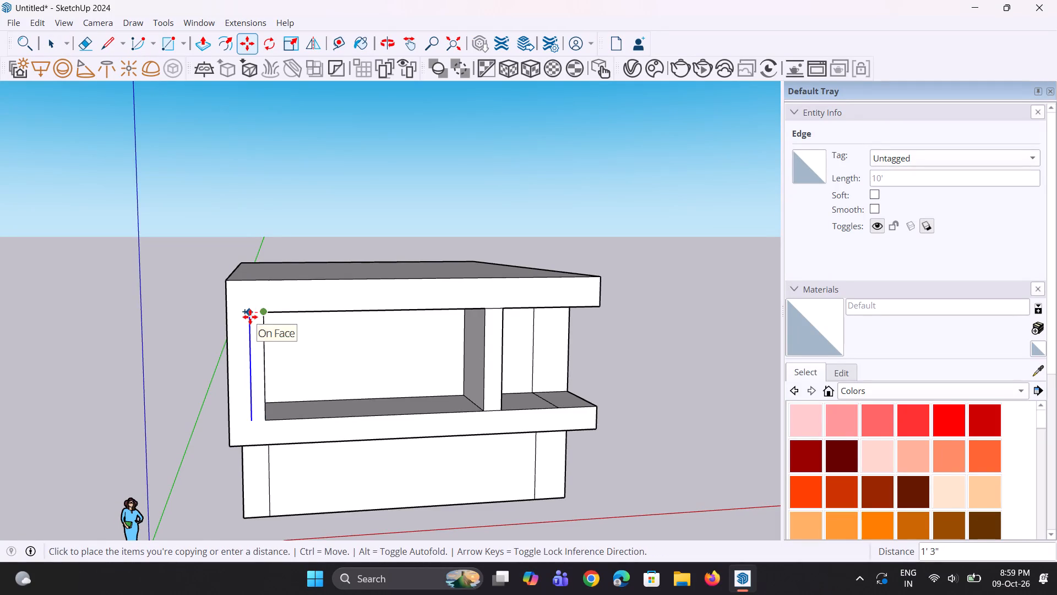
click(250, 317)
Draw short lines joining the tops and bottoms of the copied edge and the opening's edge to close a narrow vertical face.
middle_drag(278, 382, 289, 385)
key(space)
key(l)
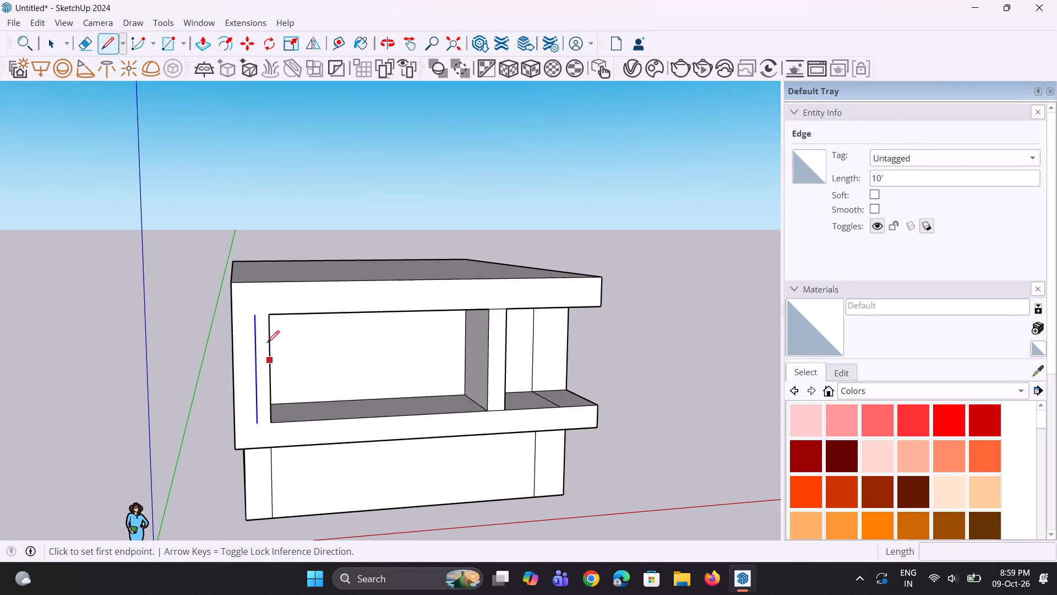
scroll(267, 337, up, 5)
click(249, 306)
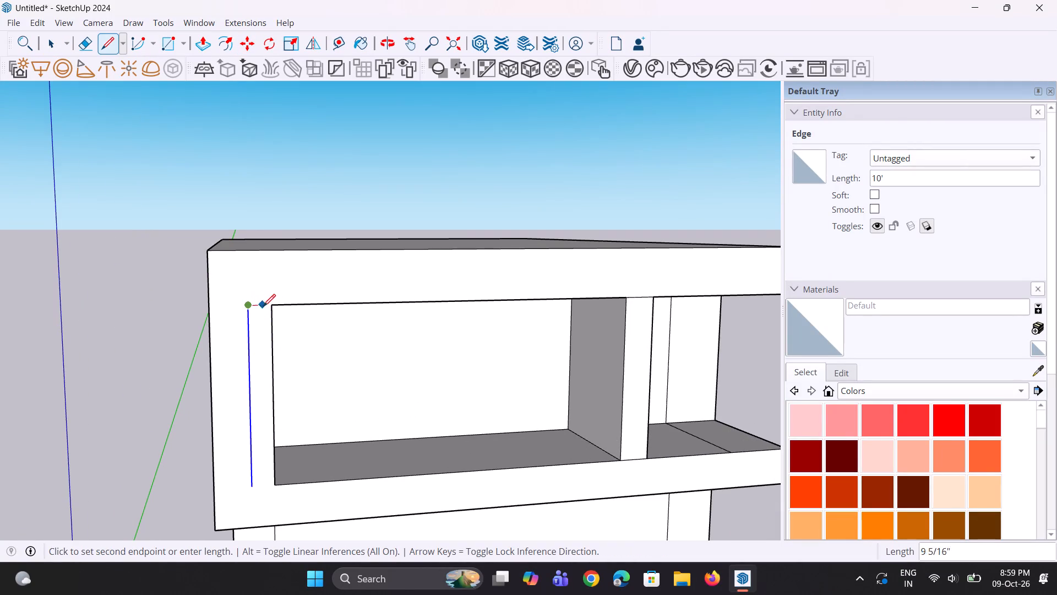
click(271, 306)
key(space)
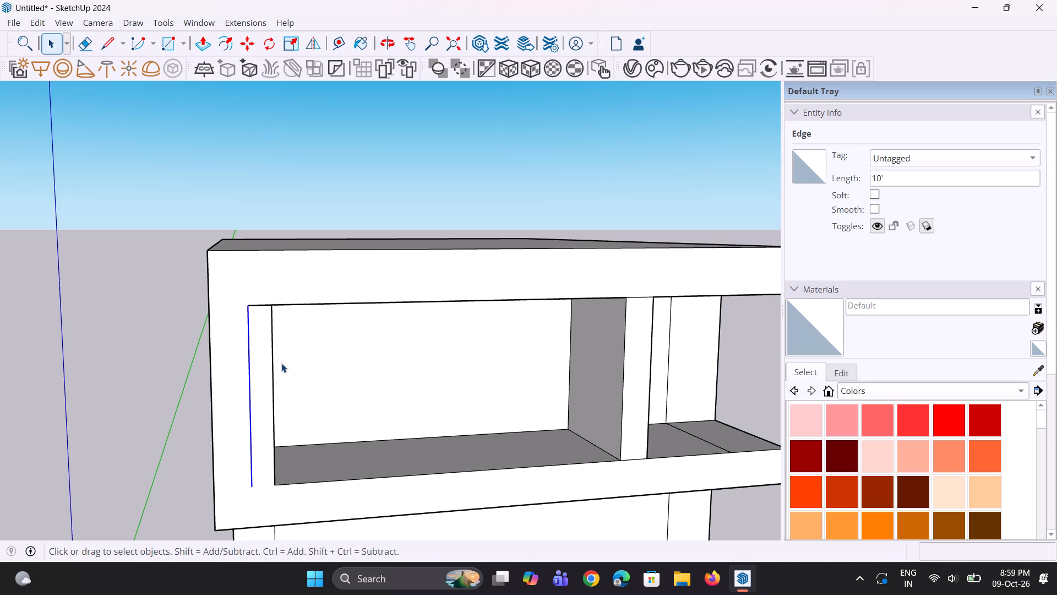
key(l)
click(275, 485)
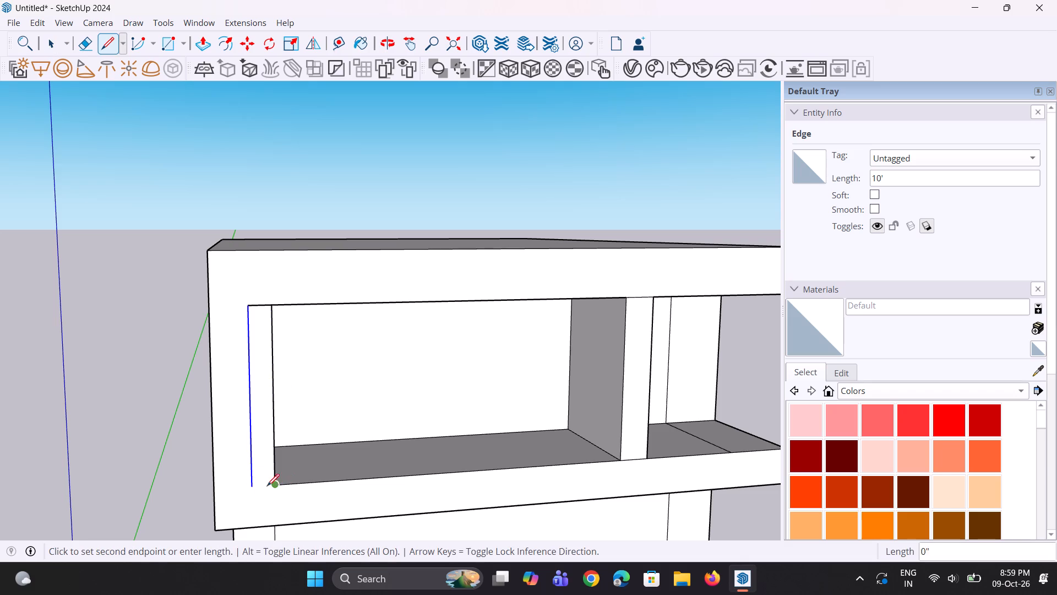
click(254, 489)
key(space)
Push/Pull the narrow vertical face forward 2' 1 9/16" from the facade.
key(p)
click(265, 440)
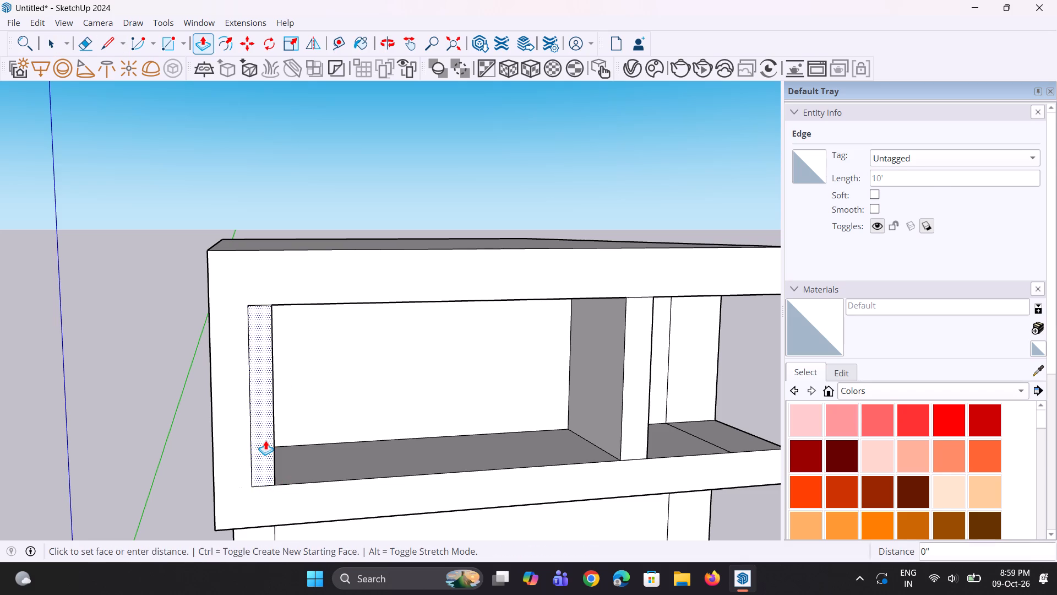
click(270, 451)
Pull the projecting strip's top face up so it rises above the opening's top edge, staying within the roof band.
middle_drag(278, 445, 288, 479)
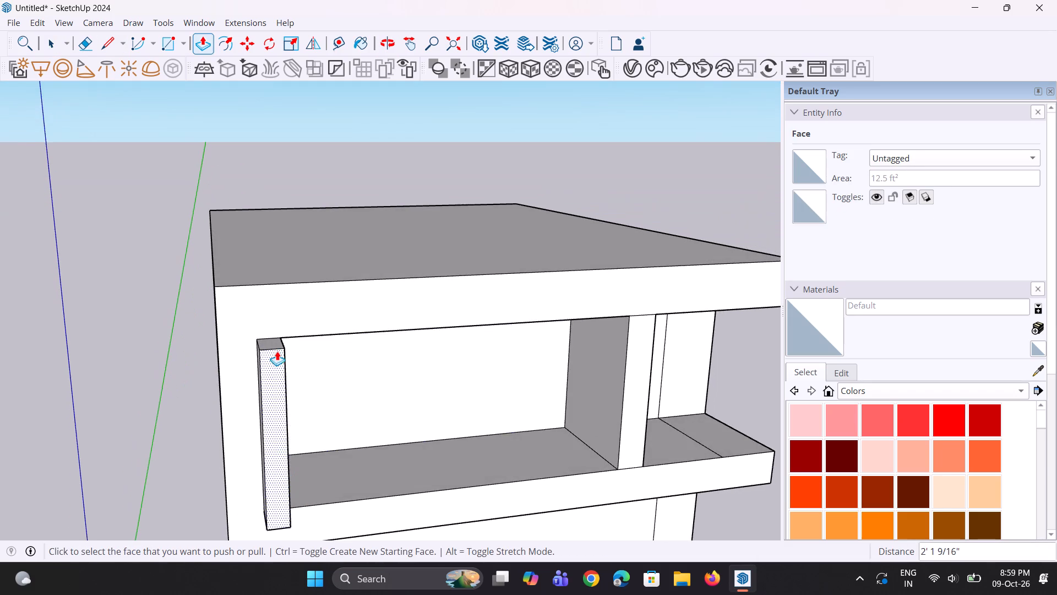
scroll(274, 348, up, 1)
click(274, 348)
click(272, 326)
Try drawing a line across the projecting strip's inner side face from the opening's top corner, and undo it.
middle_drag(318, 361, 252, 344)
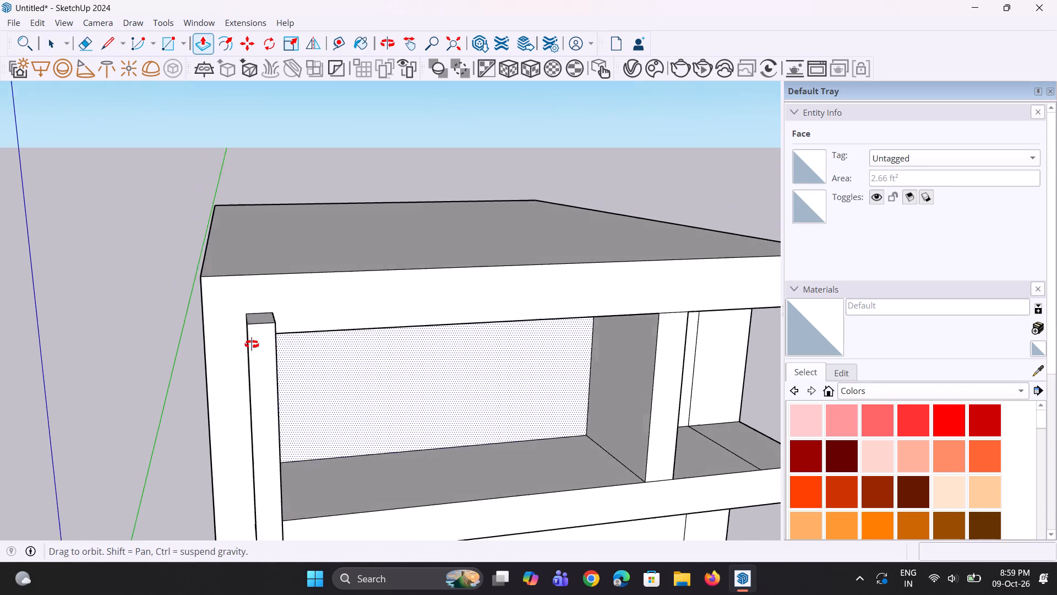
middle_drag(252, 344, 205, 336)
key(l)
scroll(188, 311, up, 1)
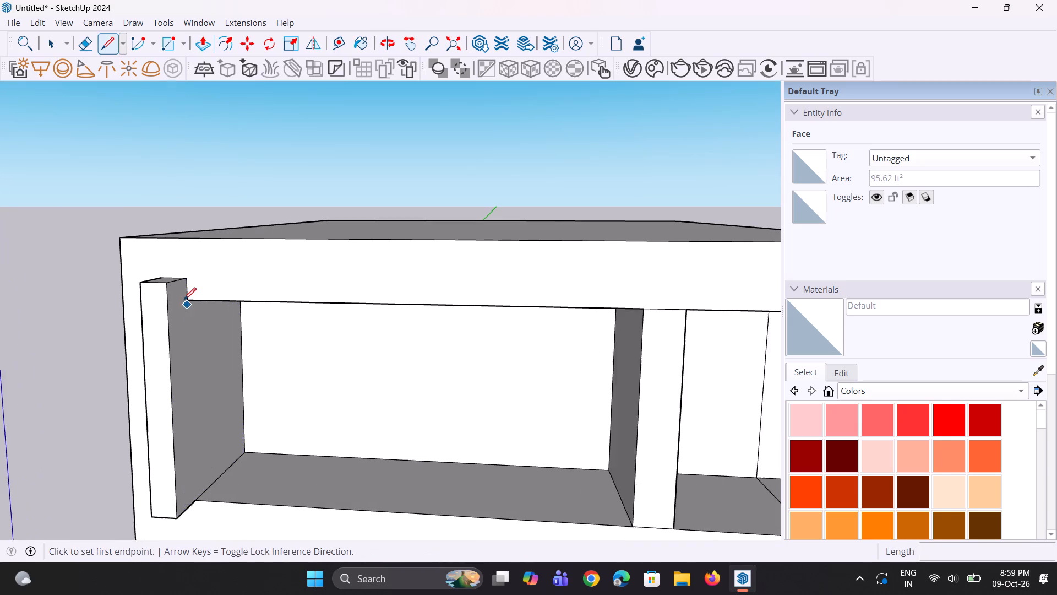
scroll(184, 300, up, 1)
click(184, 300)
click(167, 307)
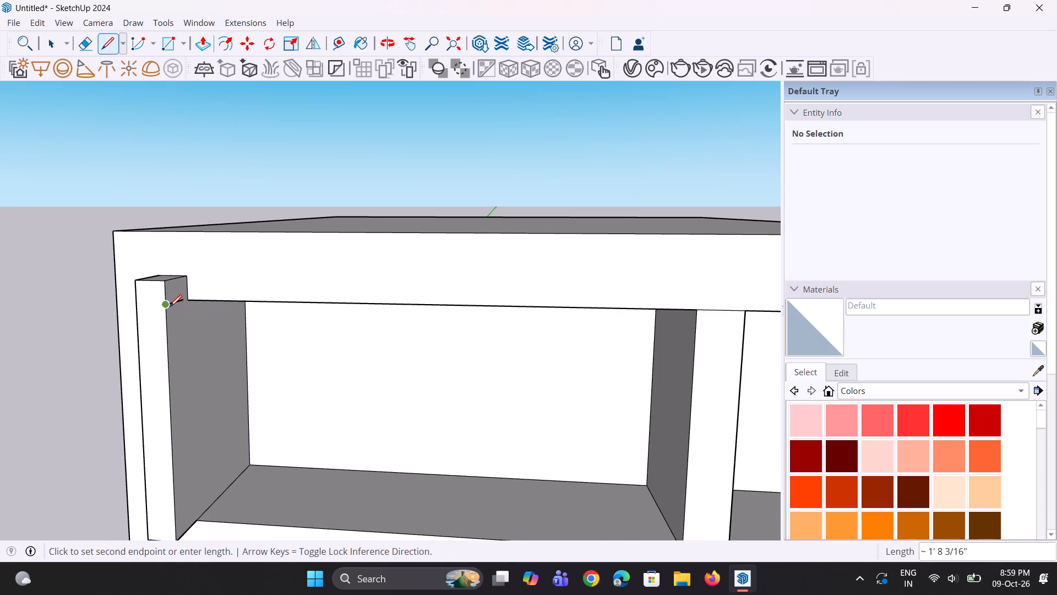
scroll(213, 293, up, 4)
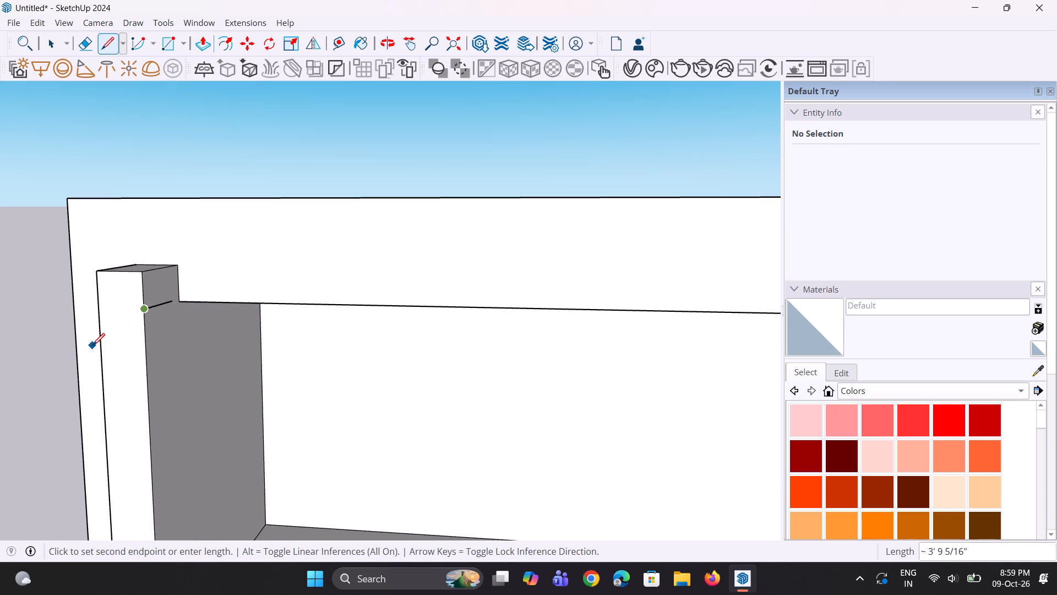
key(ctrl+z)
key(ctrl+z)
Draw a line across the projecting strip's inner side face, from the opening's top corner to the strip's front edge.
click(178, 304)
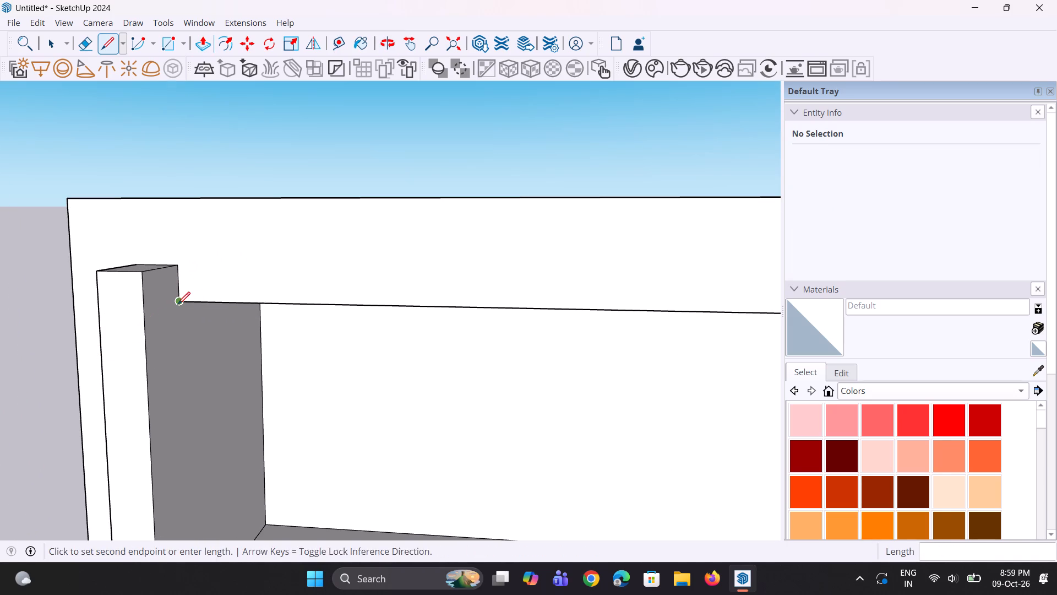
click(146, 319)
key(space)
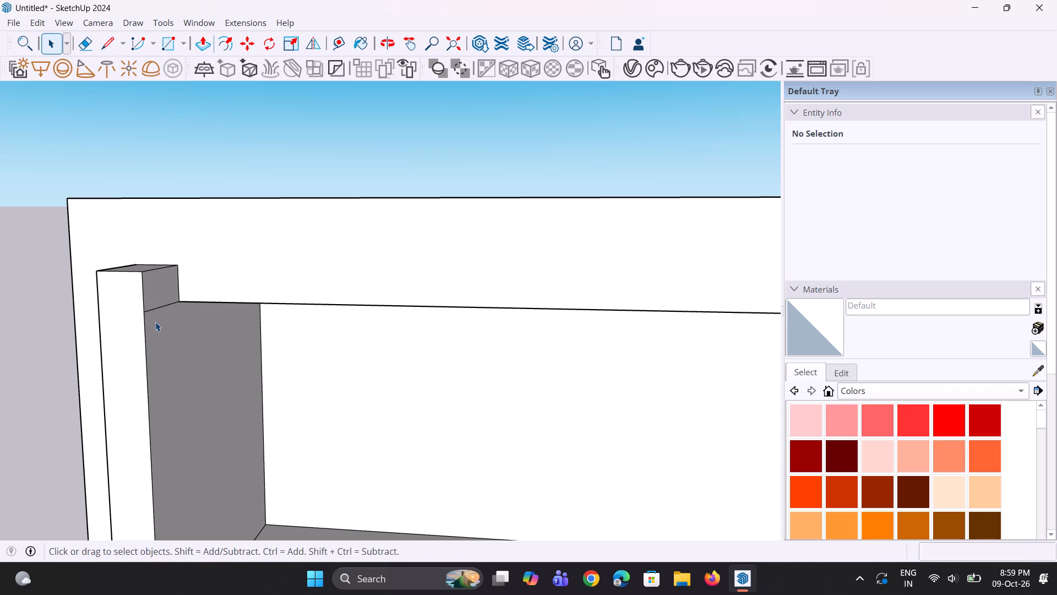
Pull the small upper face of the strip's inner side about 20' 10 3/4" across the opening's top to the vertical divider.
key(p)
click(161, 297)
scroll(222, 306, down, 3)
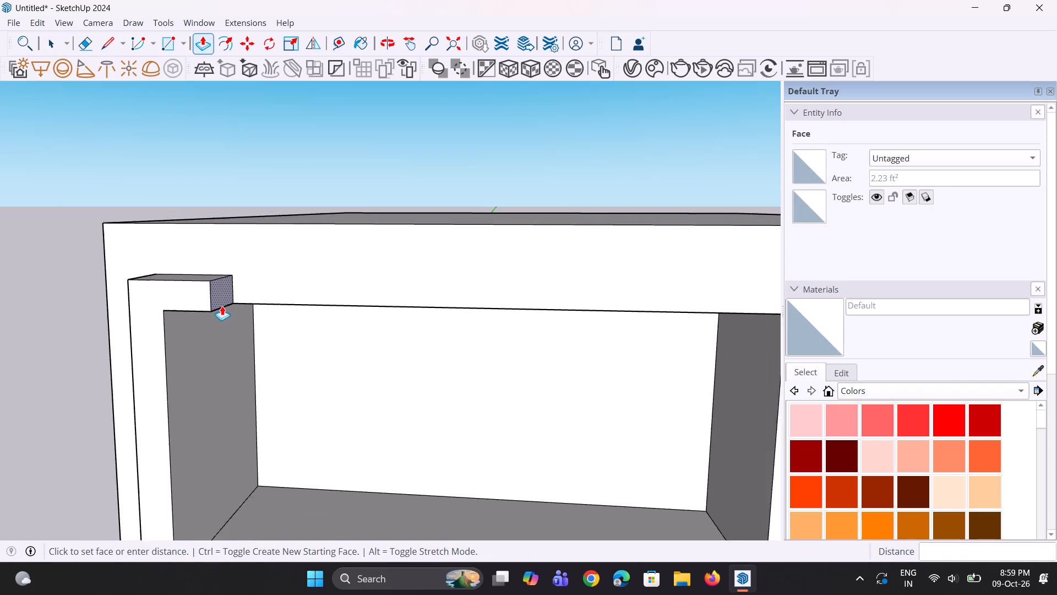
scroll(222, 306, down, 8)
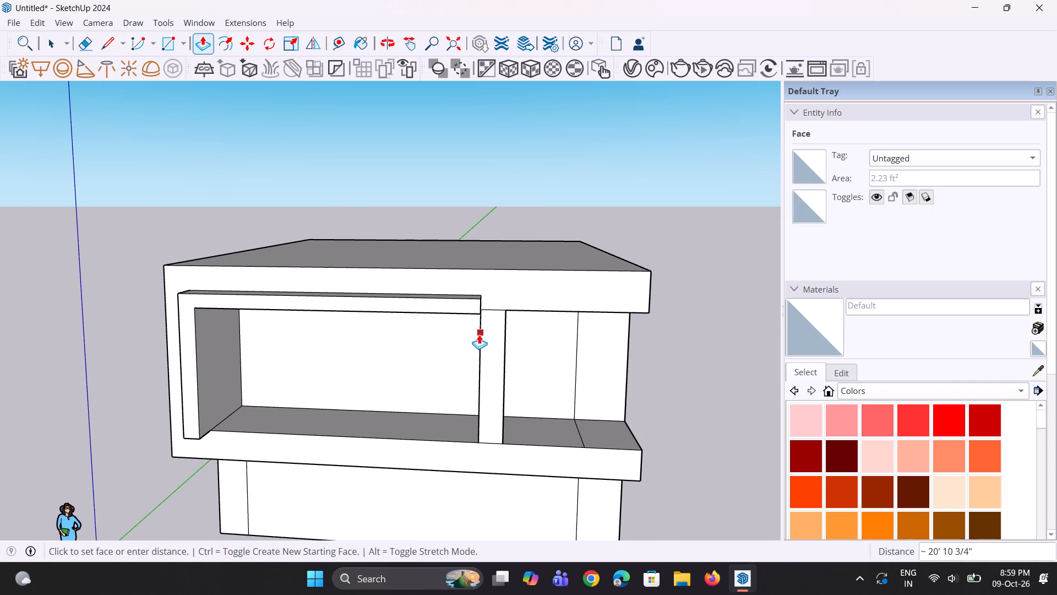
click(482, 338)
middle_drag(480, 409, 484, 386)
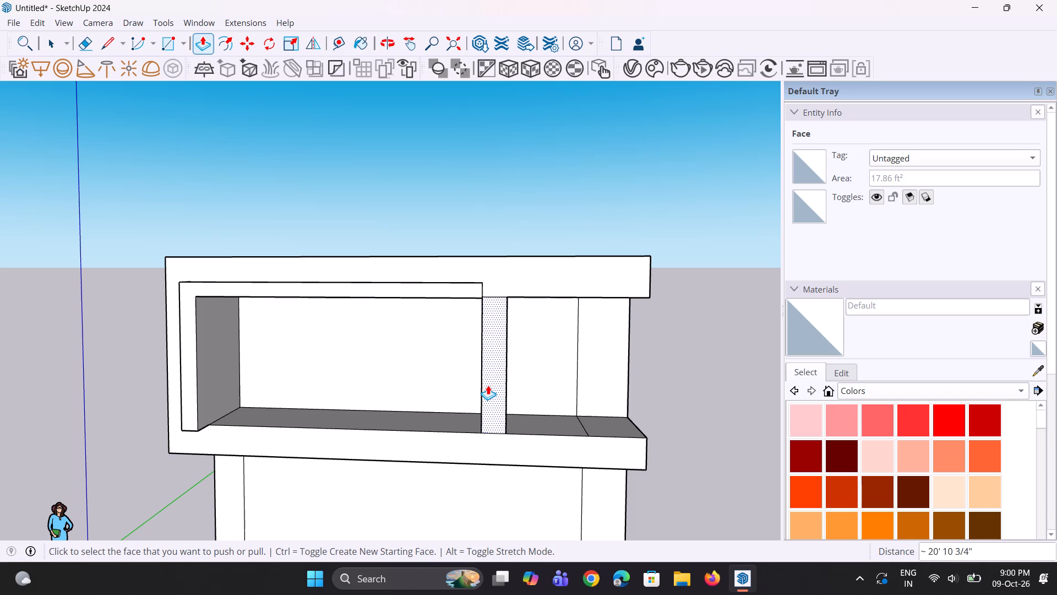
Minimise SketchUp and launch Fuji from the desktop.
click(977, 14)
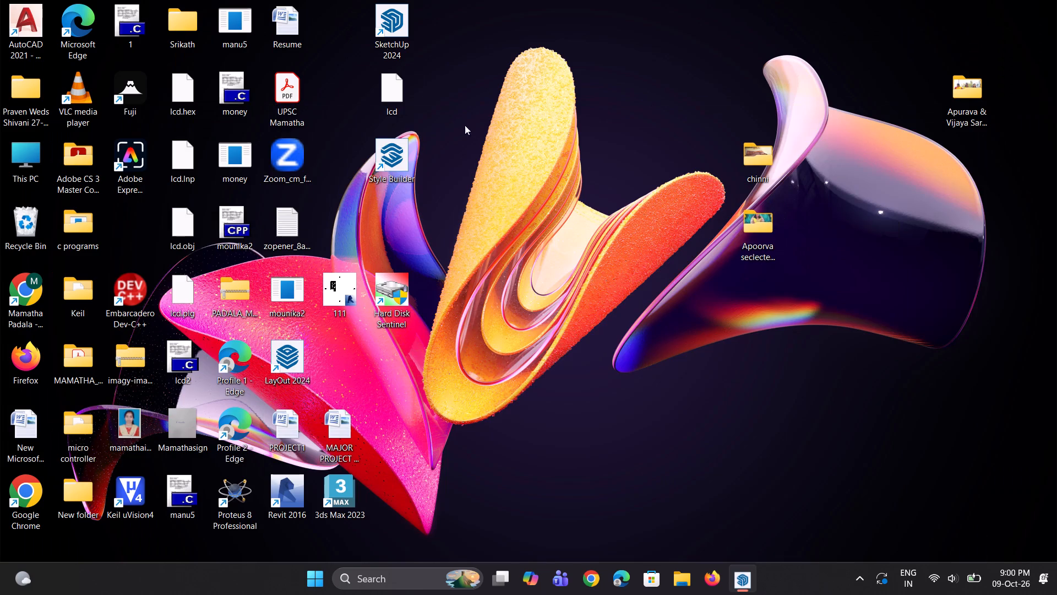
click(140, 100)
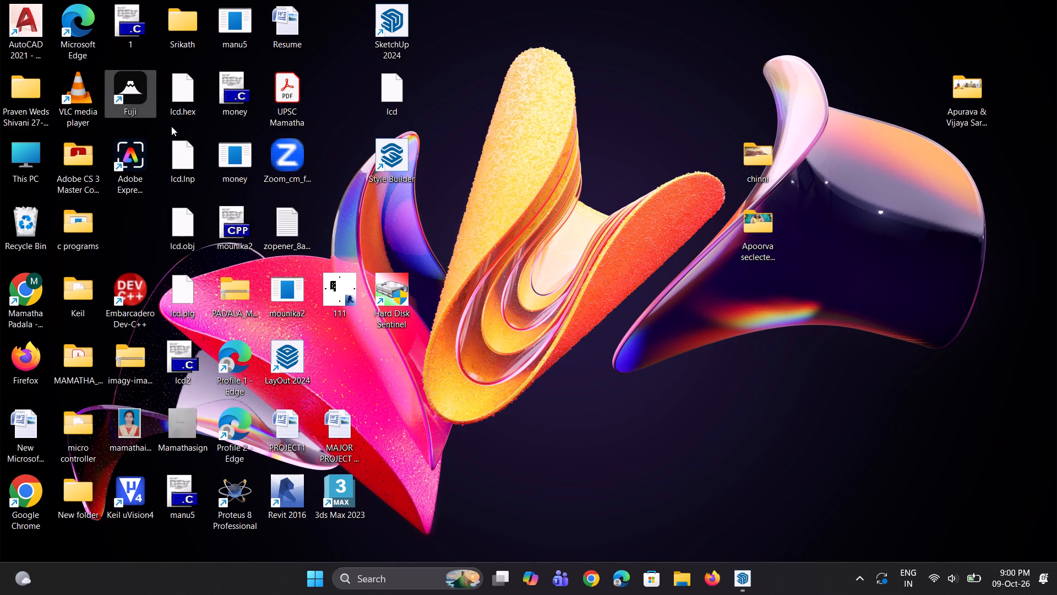
double_click(133, 103)
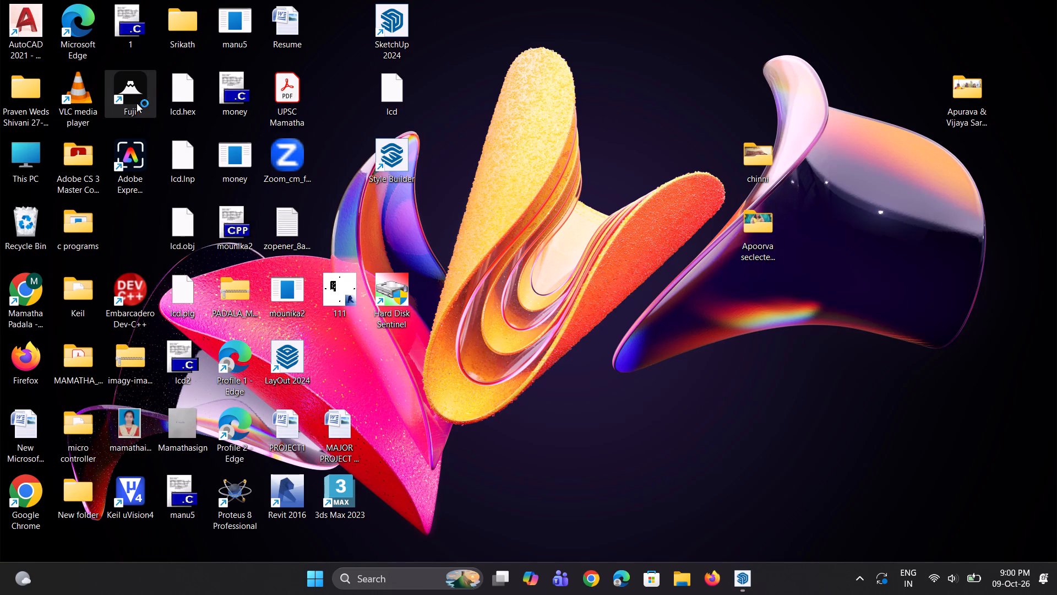
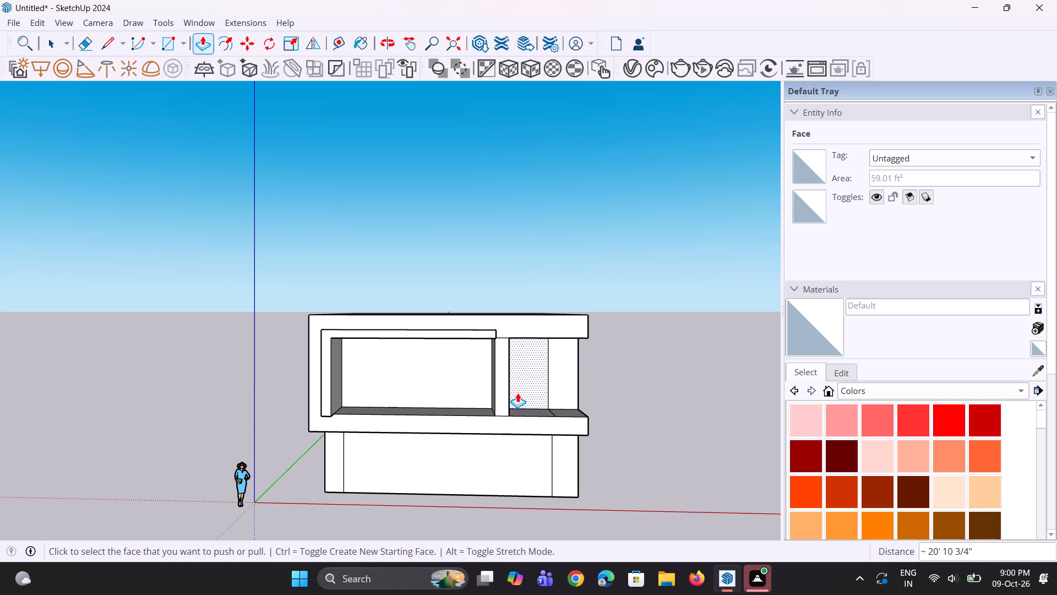
Pull the end face of the strip above the opening 9 15/16" outward, across the front of the vertical divider.
scroll(507, 390, down, 1)
middle_drag(507, 390, 476, 386)
scroll(481, 349, up, 4)
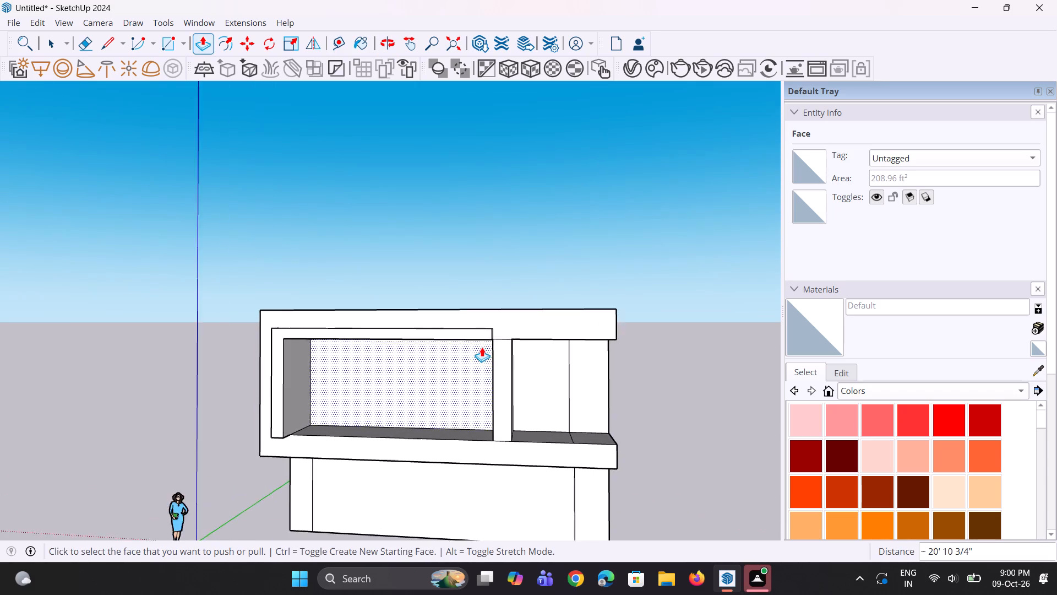
scroll(482, 347, up, 3)
middle_drag(482, 347, 437, 365)
scroll(478, 349, up, 2)
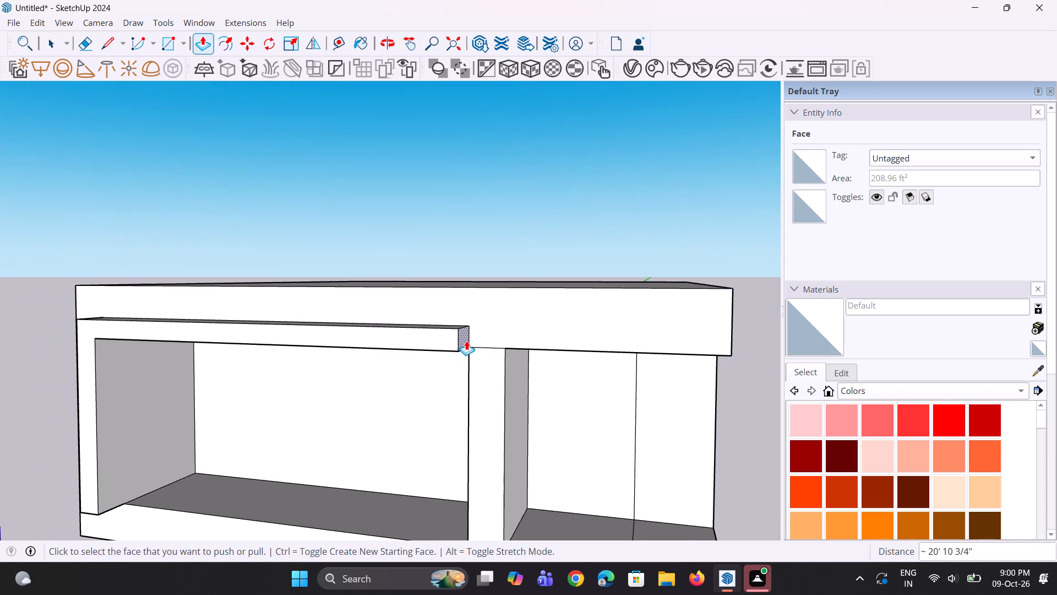
click(466, 340)
click(483, 353)
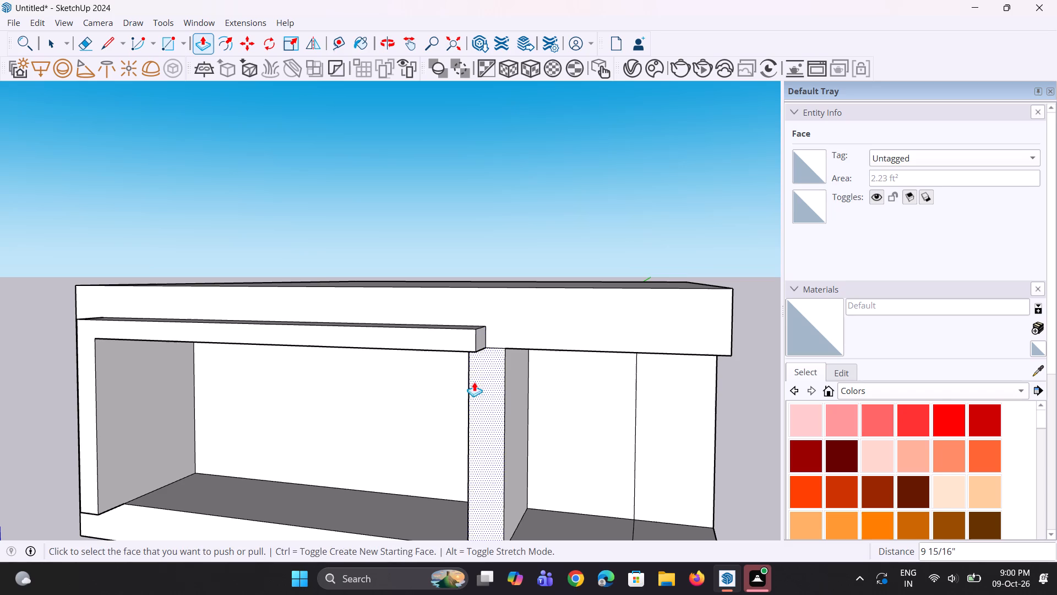
Draw a 2' 1 9/16" line across the top strip's underside, from the divider's upper corner to the strip's front edge.
middle_drag(472, 385, 517, 273)
scroll(491, 297, up, 2)
key(l)
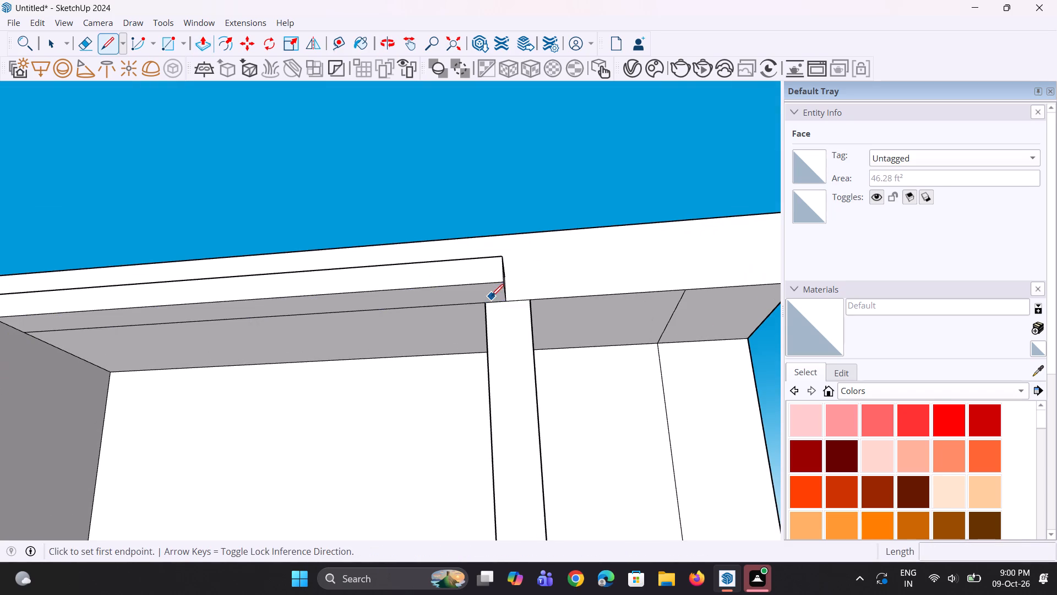
click(489, 304)
click(486, 284)
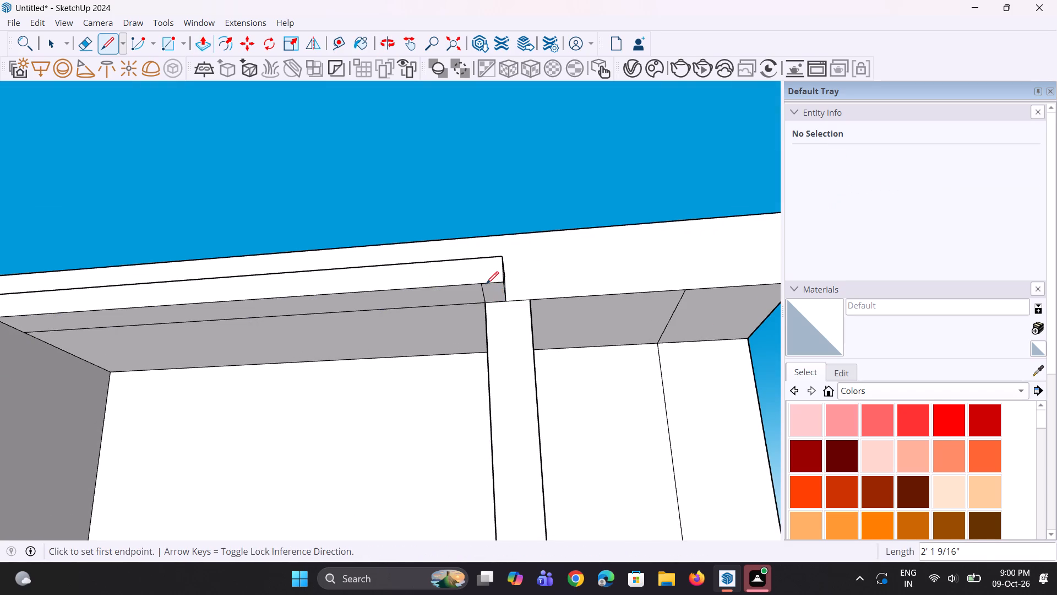
Pull the small underside face at the top strip's end down 10' to form the surround's second upright.
key(p)
click(489, 296)
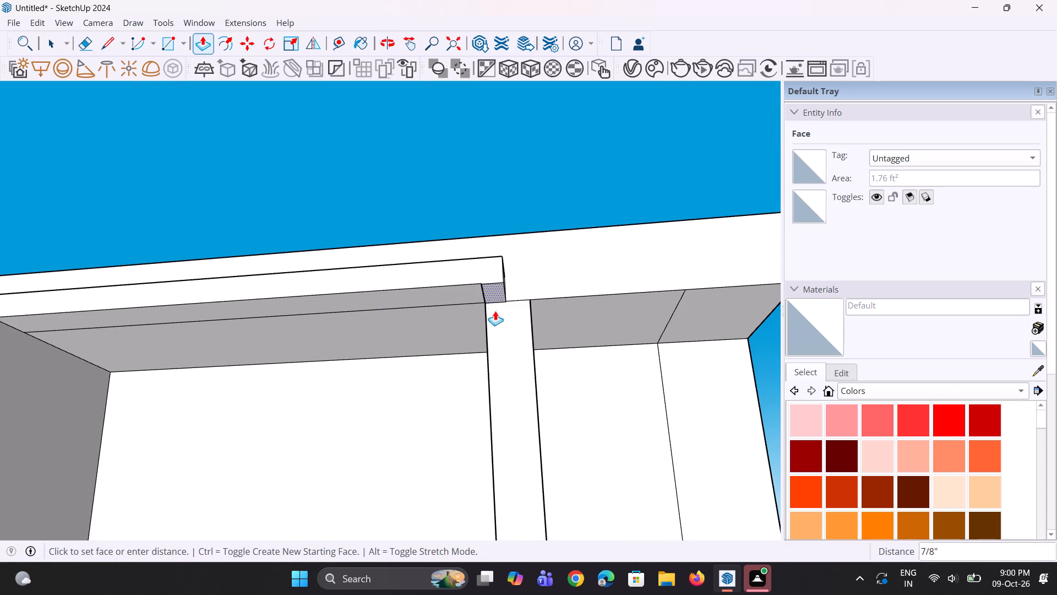
scroll(506, 369, down, 8)
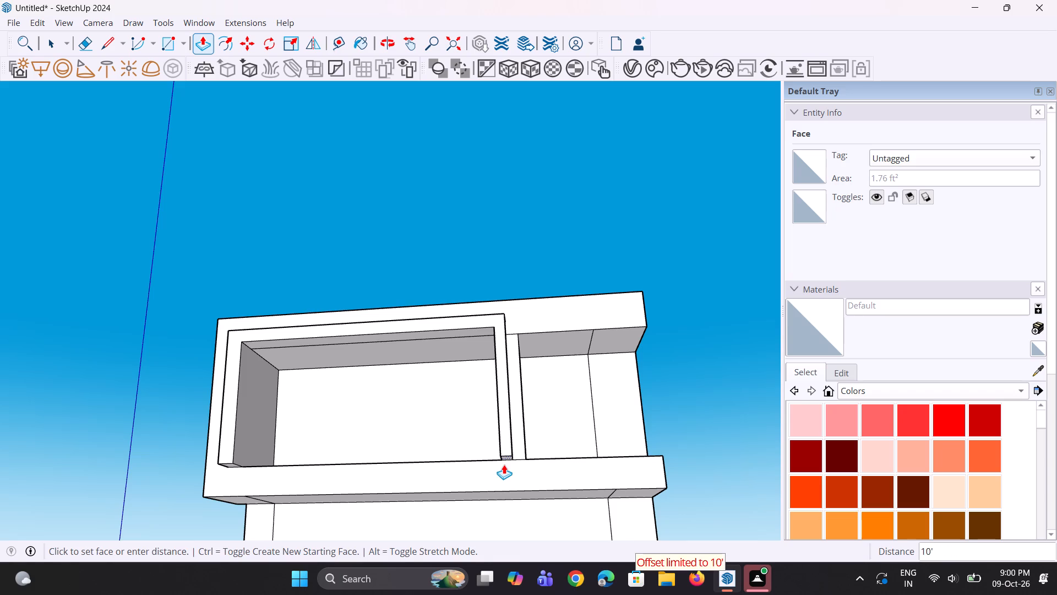
click(504, 464)
Pull the new upright's outer side face 11 1/2" so the surround covers the divider's full width.
middle_drag(522, 423, 461, 483)
click(486, 439)
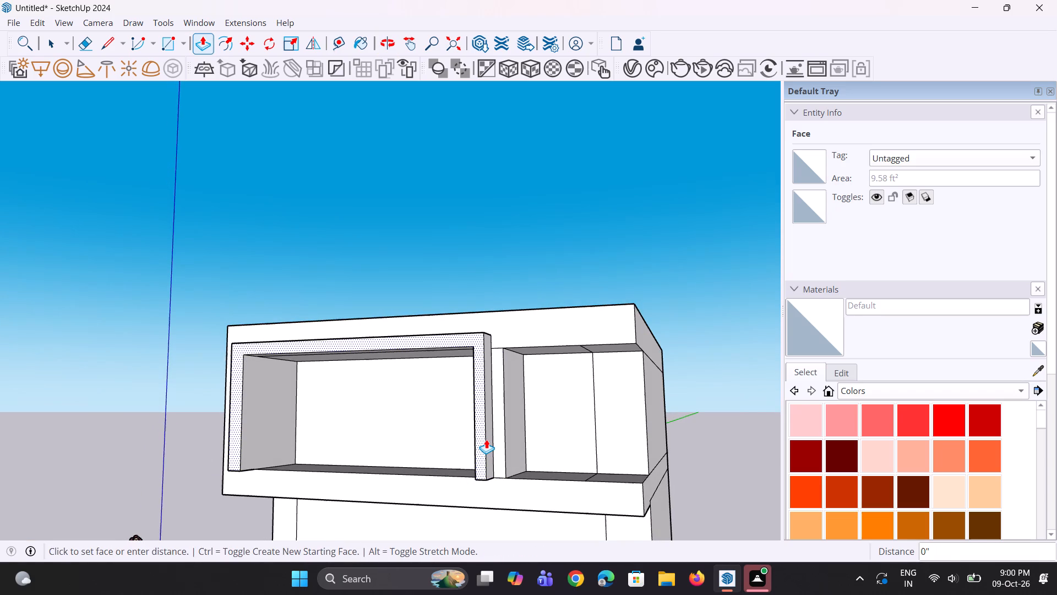
key(Escape)
scroll(495, 443, up, 3)
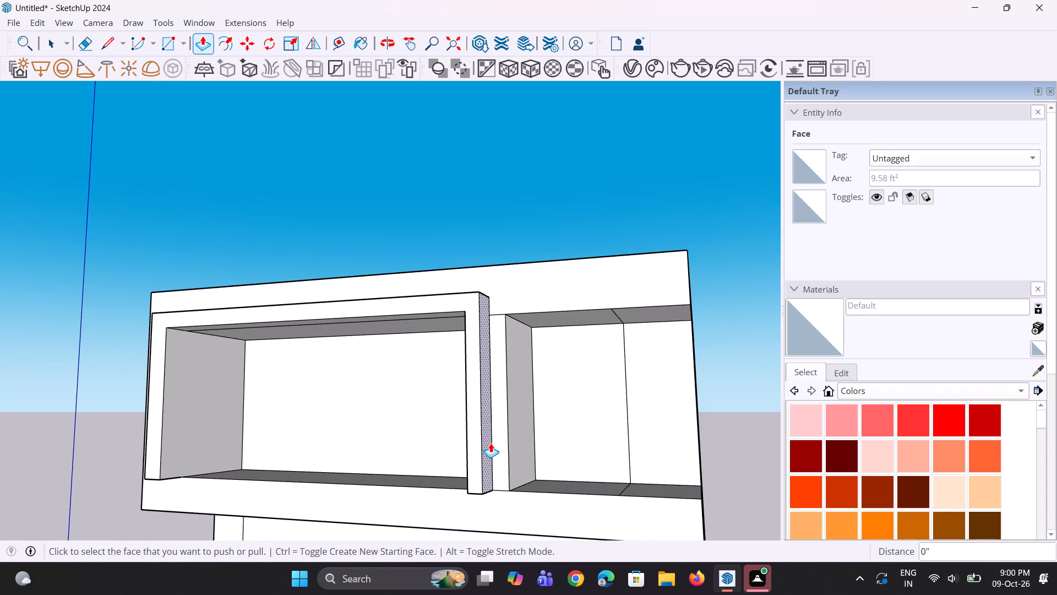
click(486, 443)
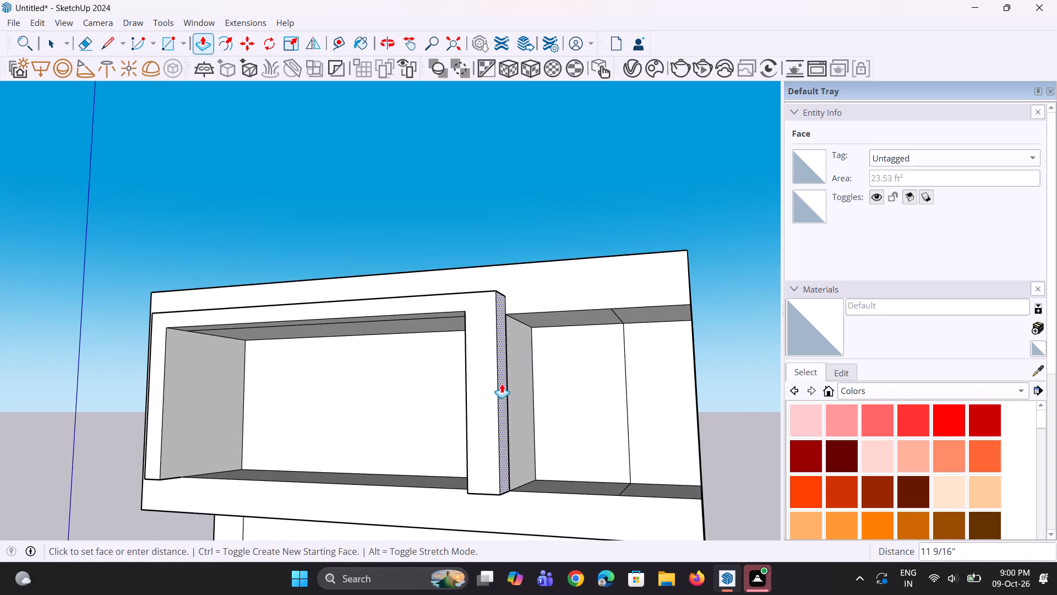
middle_drag(486, 387, 198, 404)
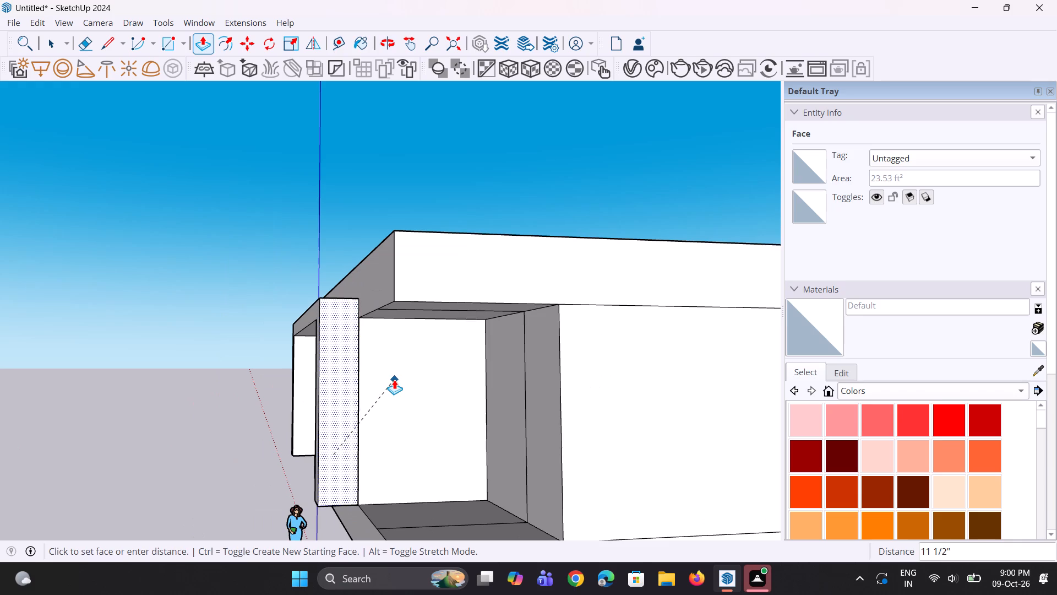
click(394, 380)
Examine the three-sided surround and the building mass from the front, side and above.
middle_drag(334, 424, 595, 423)
scroll(540, 418, down, 2)
middle_drag(537, 418, 599, 410)
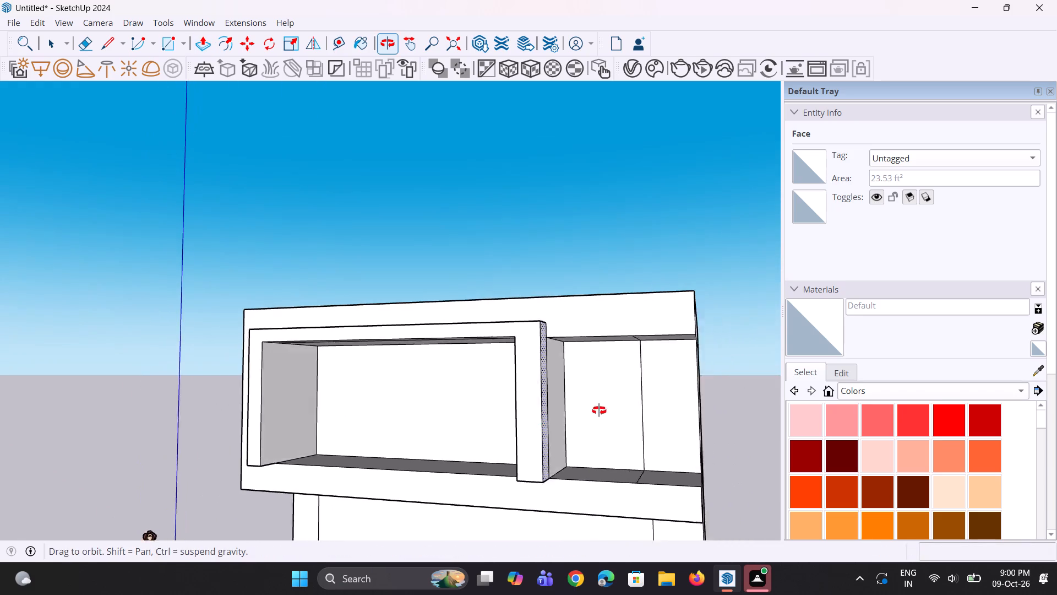
middle_drag(599, 410, 600, 410)
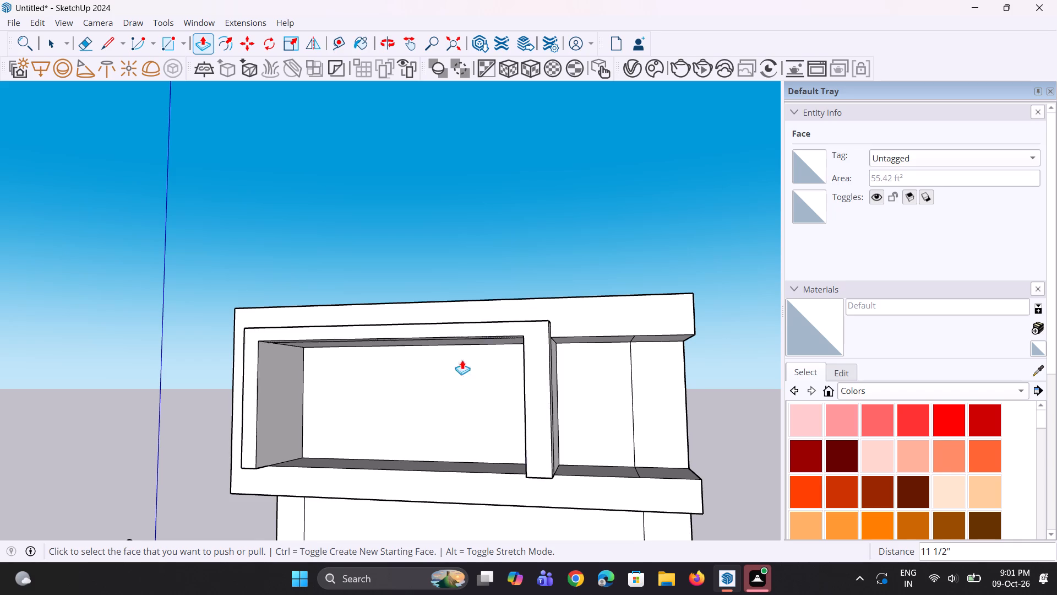
middle_drag(456, 363, 620, 391)
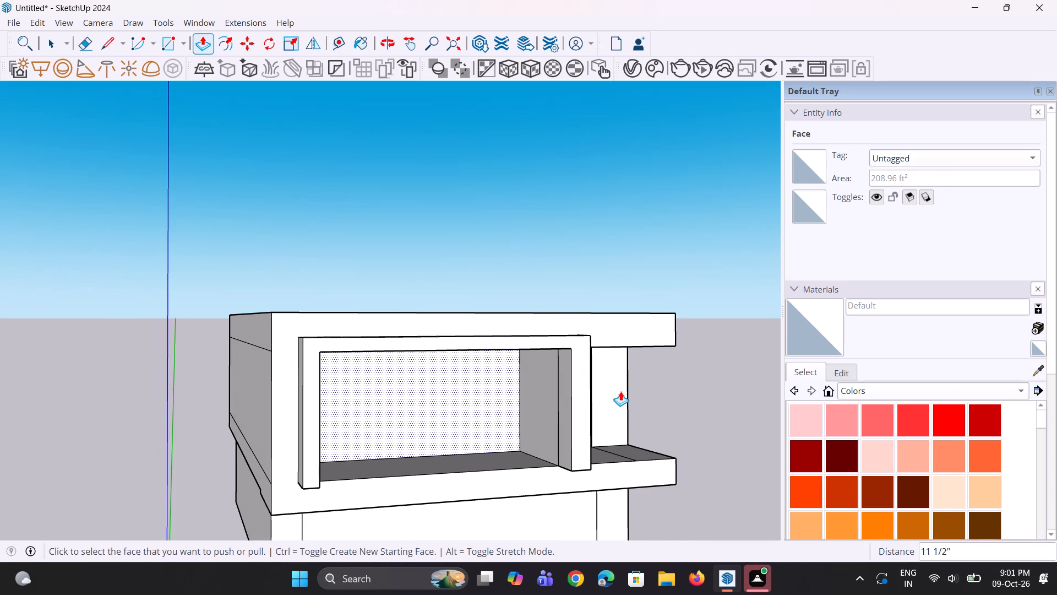
scroll(614, 391, down, 3)
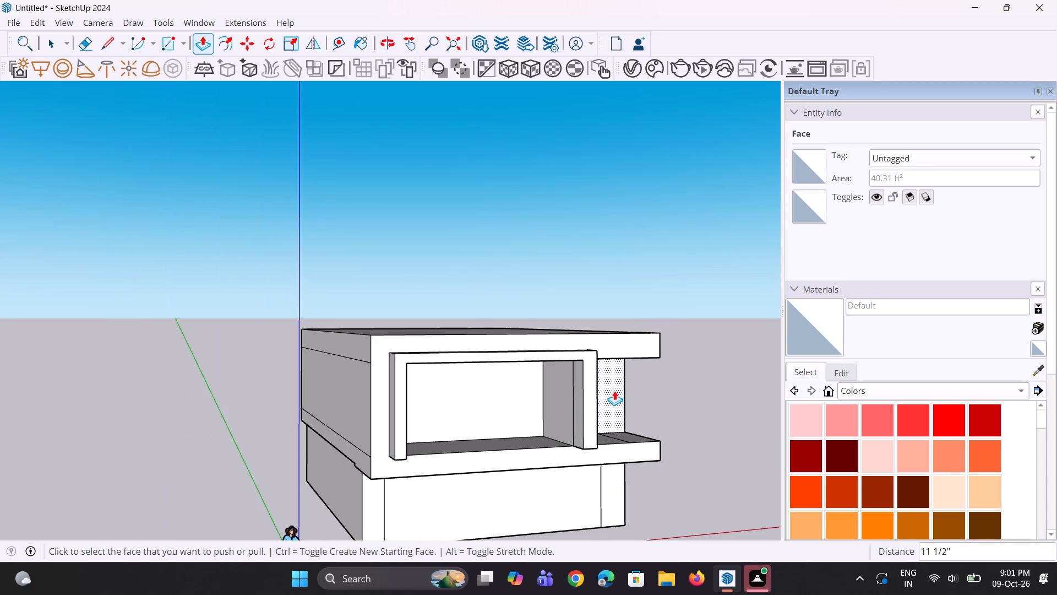
scroll(614, 391, down, 2)
middle_click(586, 405)
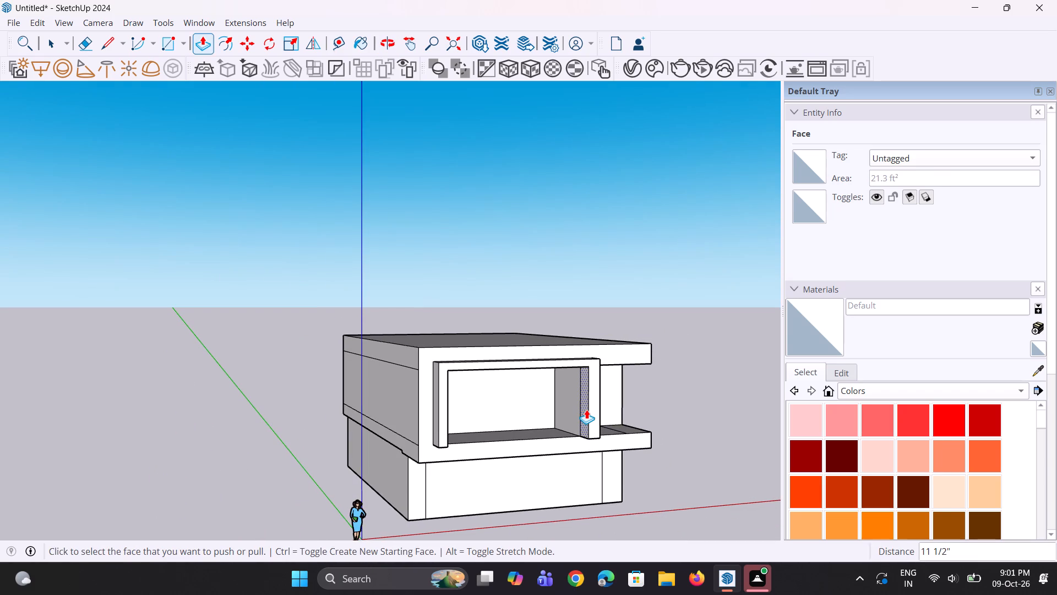
scroll(586, 409, up, 1)
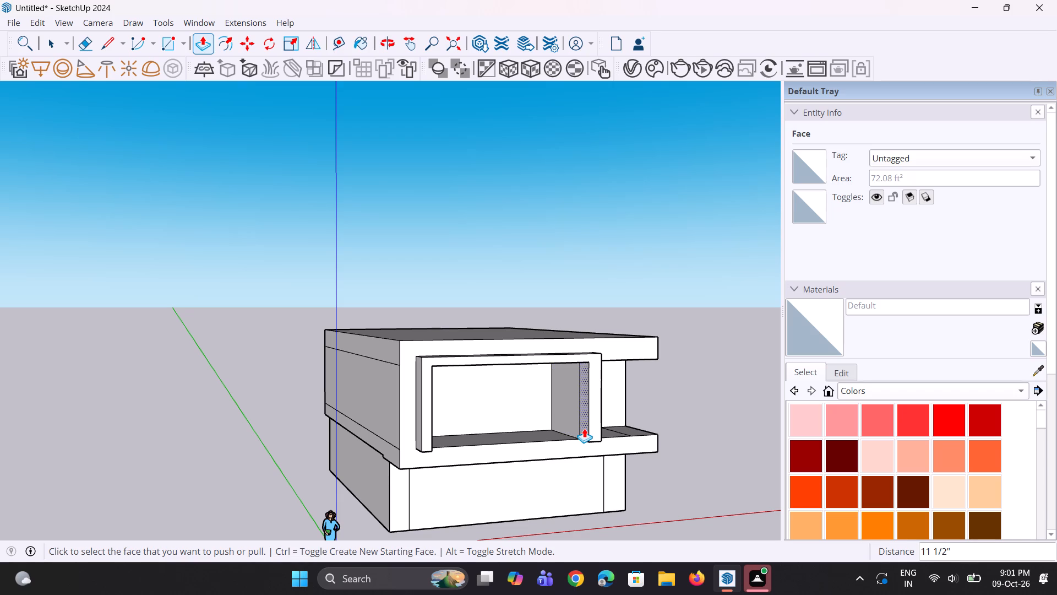
scroll(560, 423, down, 3)
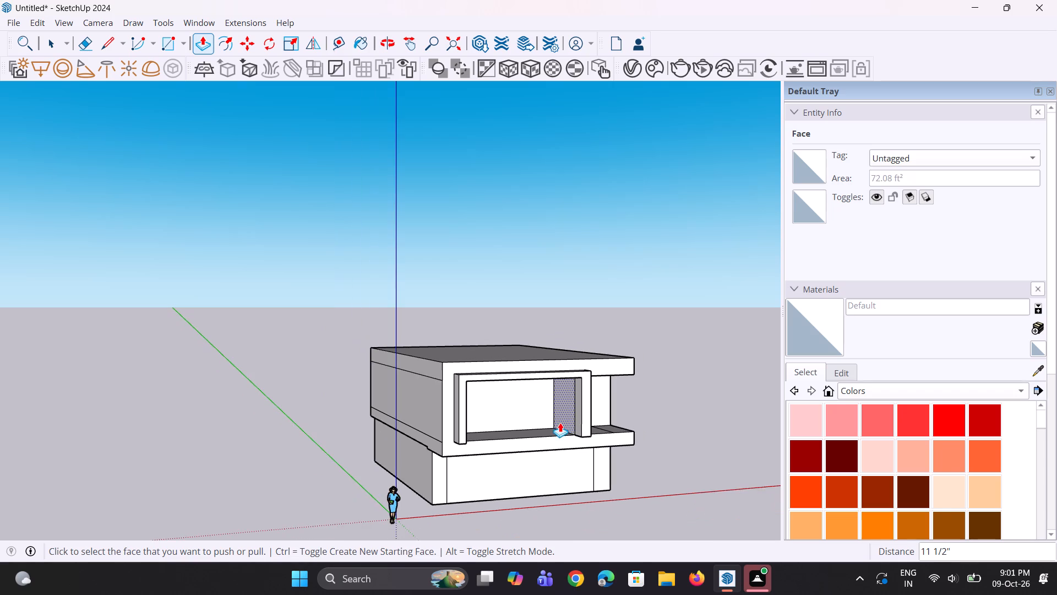
middle_drag(560, 423, 528, 440)
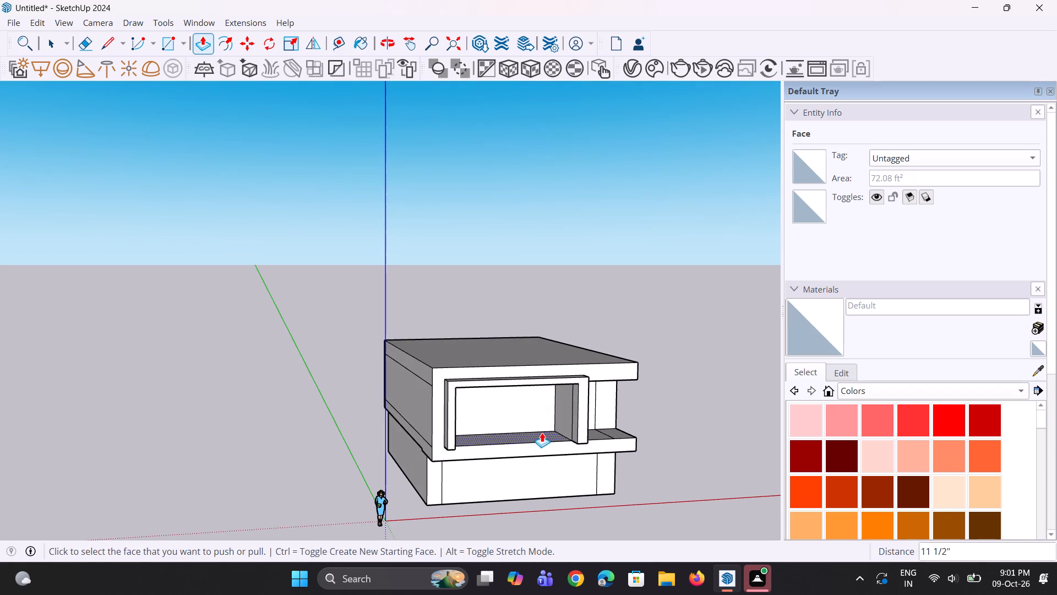
middle_drag(515, 466, 466, 322)
scroll(441, 414, up, 3)
middle_drag(441, 414, 141, 544)
scroll(320, 434, up, 2)
middle_drag(320, 434, 382, 486)
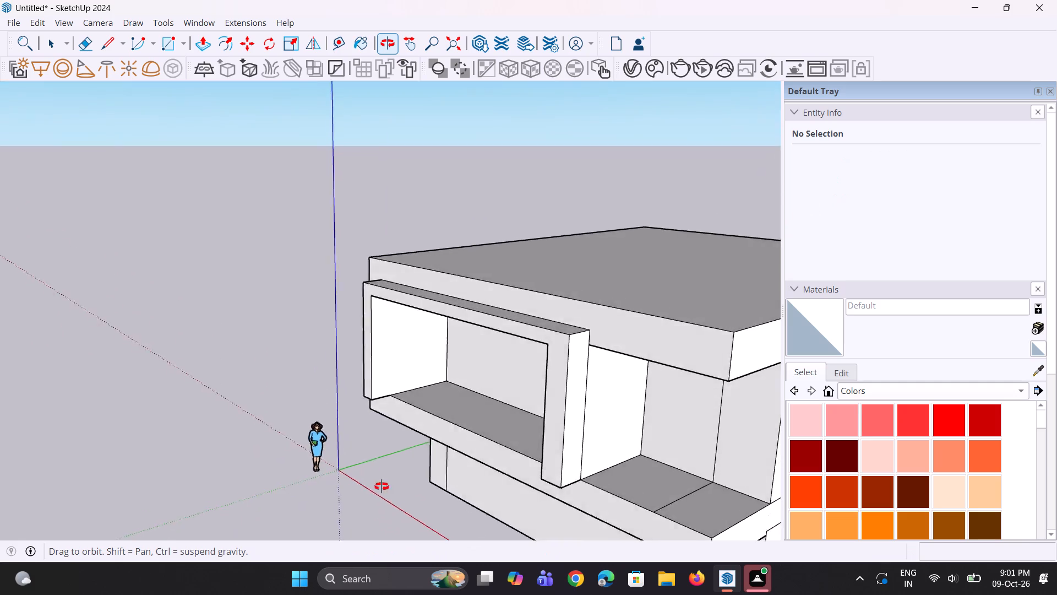
middle_drag(382, 486, 810, 440)
scroll(479, 422, up, 3)
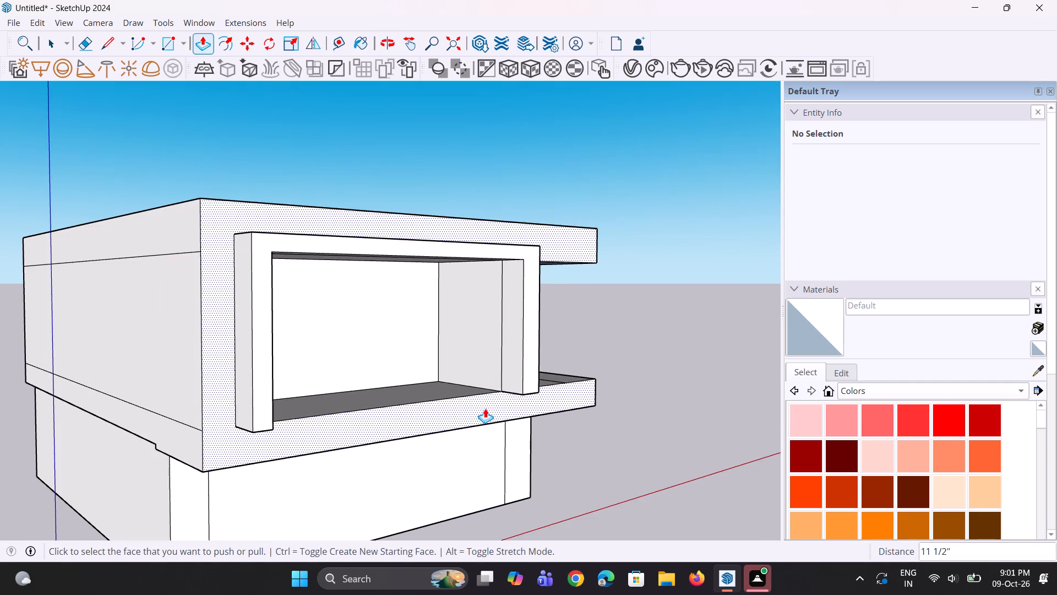
Draw a 2' 1 9/16" line across the new upright's inner side face near its bottom, between its front and back edges.
middle_drag(485, 408, 442, 432)
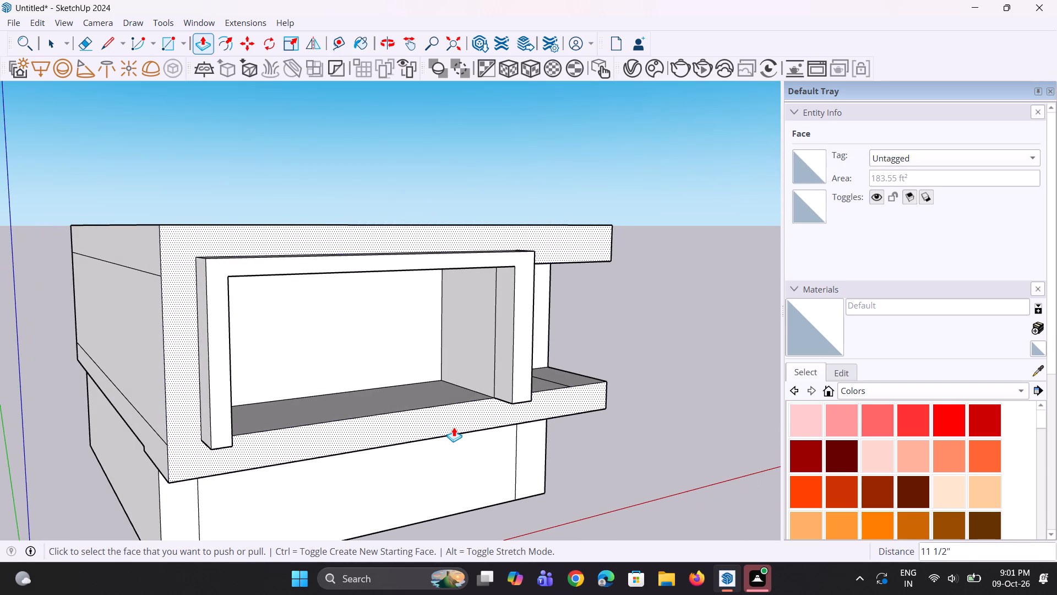
middle_drag(476, 426, 503, 429)
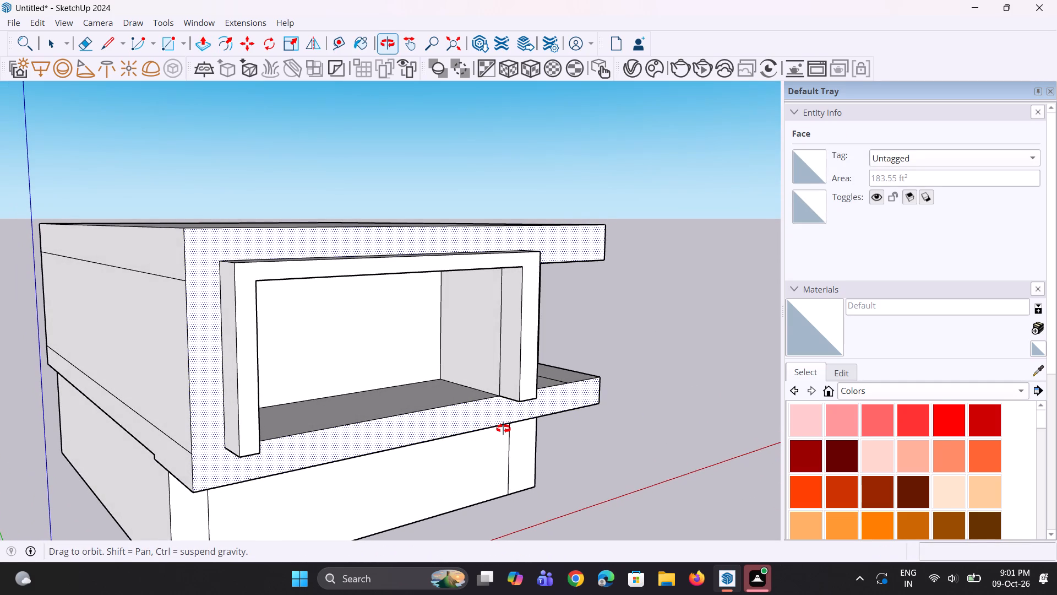
middle_drag(503, 429, 519, 433)
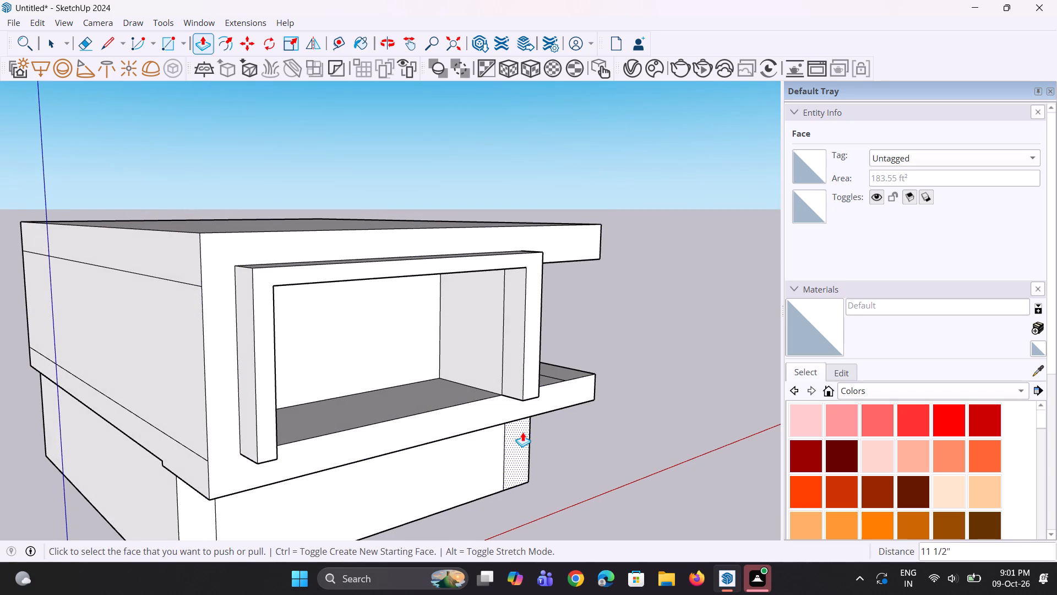
scroll(525, 388, up, 4)
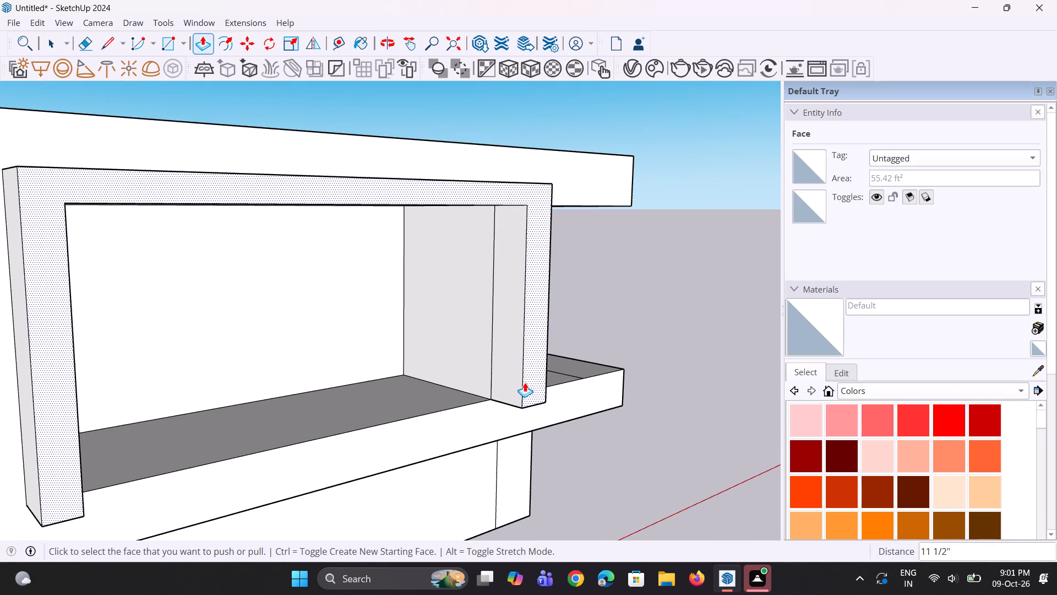
key(l)
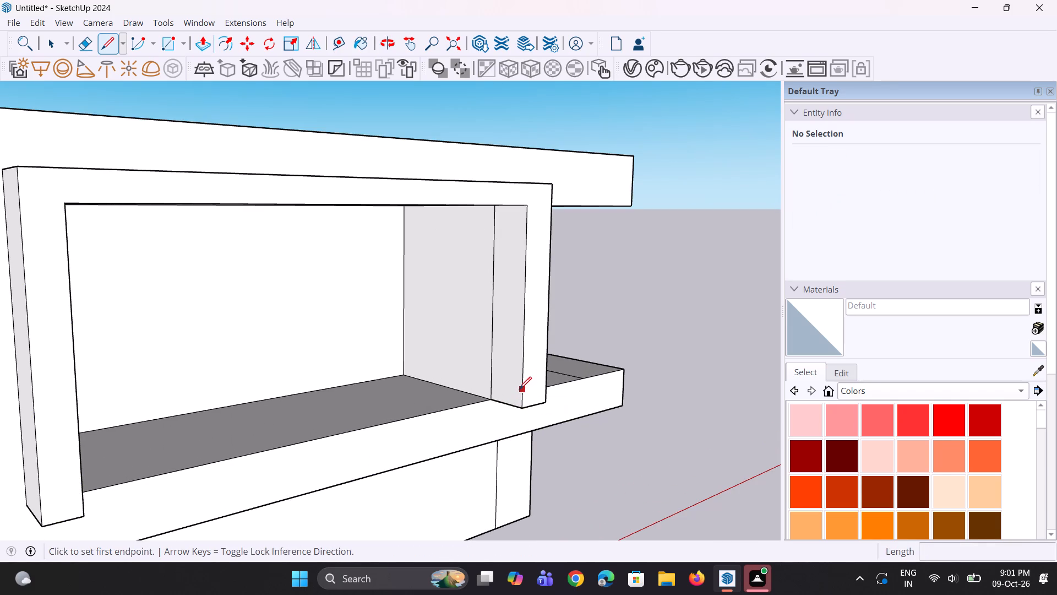
click(519, 389)
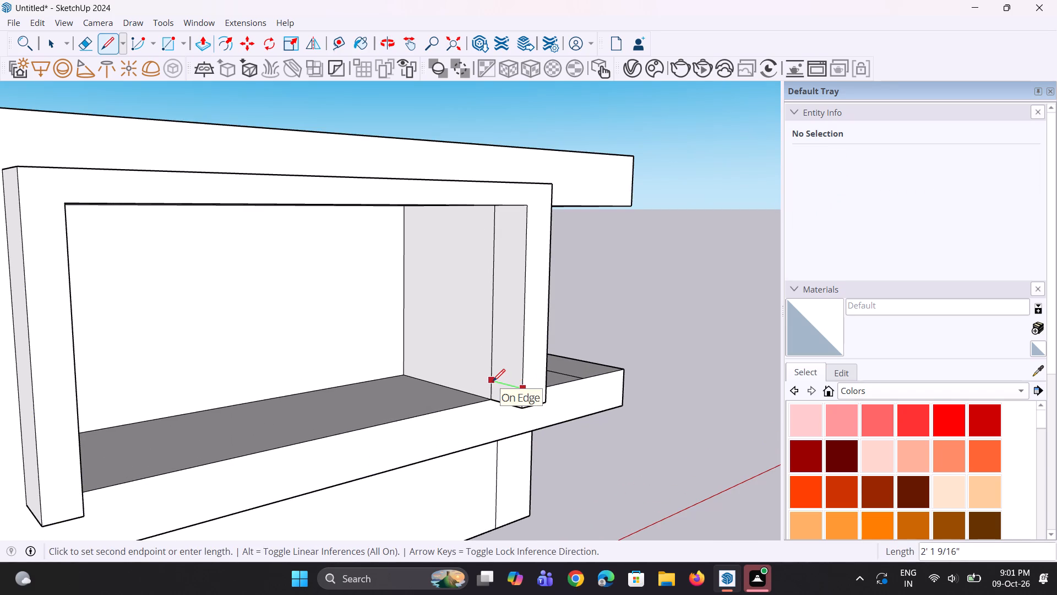
click(493, 381)
Pull the small lower face of the upright's inner side about 20' 10 3/4" across the opening's bottom to the opposite upright.
key(p)
click(498, 391)
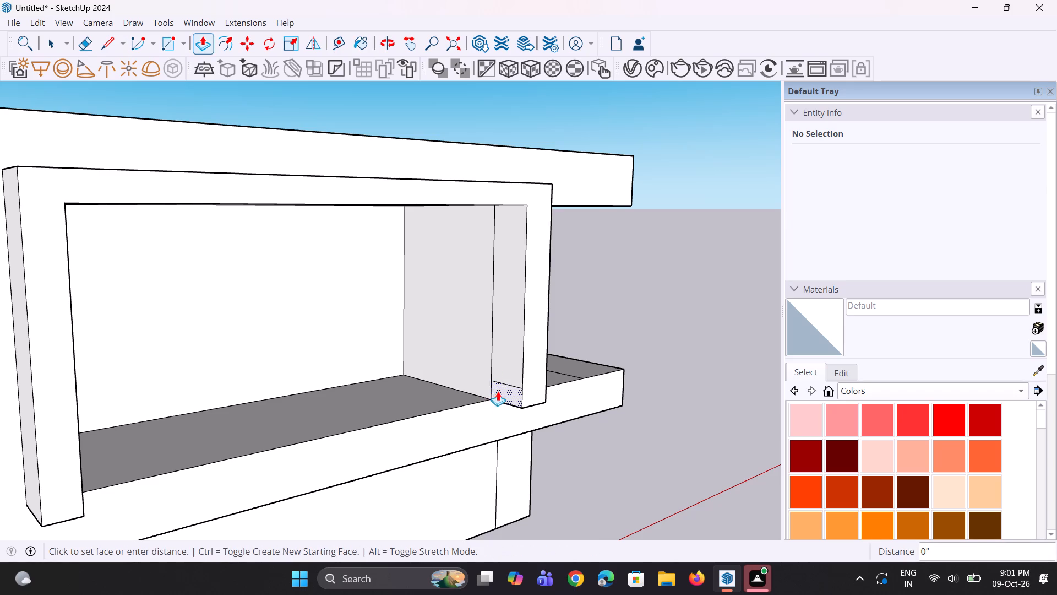
scroll(480, 401, down, 3)
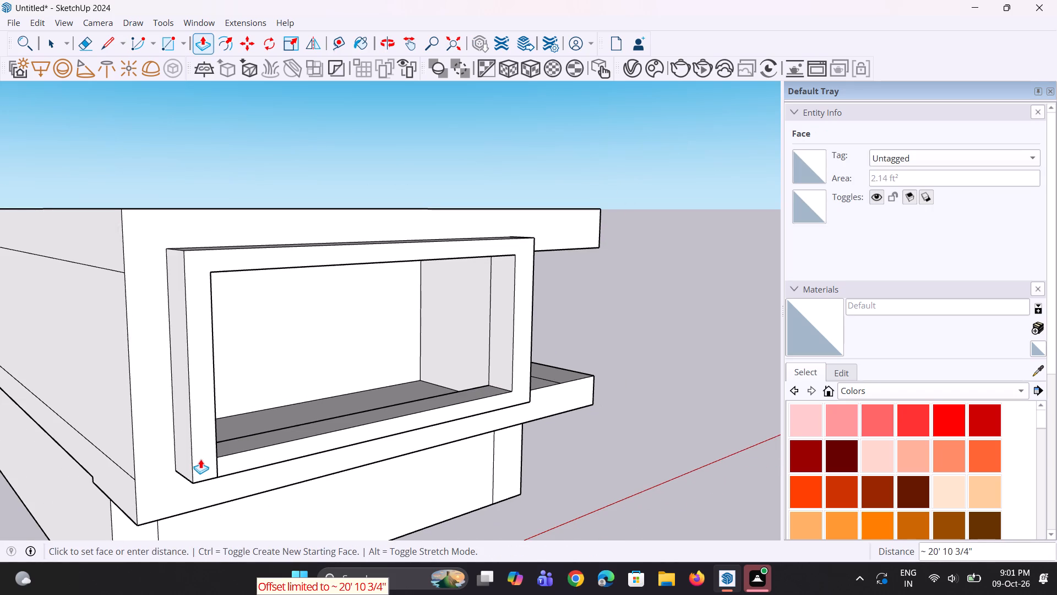
click(195, 459)
Examine the closed four-sided surround and the building mass from the front and above.
middle_drag(265, 444, 123, 467)
scroll(124, 462, down, 2)
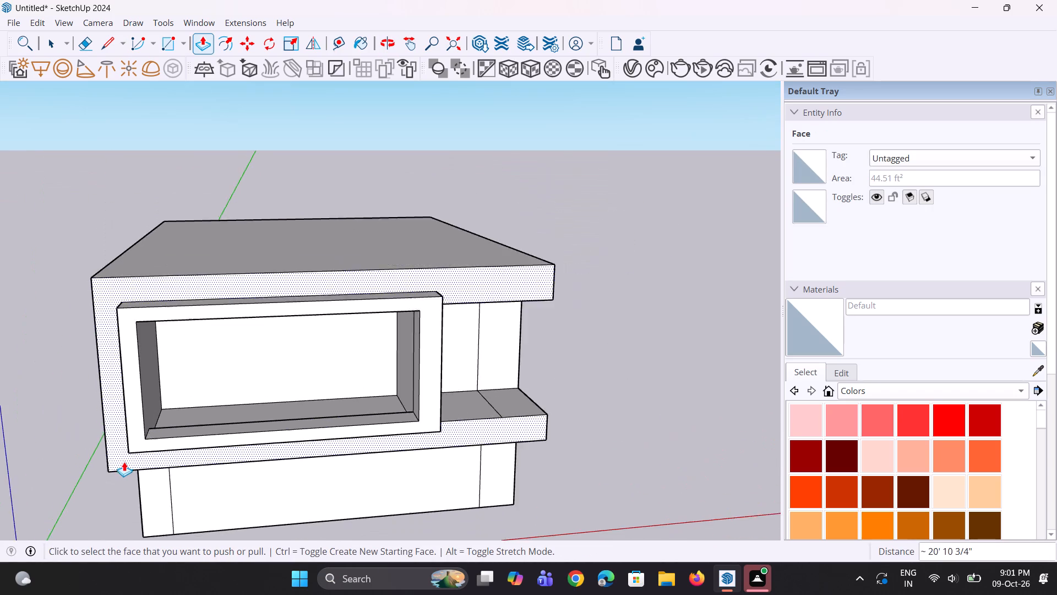
scroll(124, 462, down, 2)
middle_drag(141, 451, 151, 432)
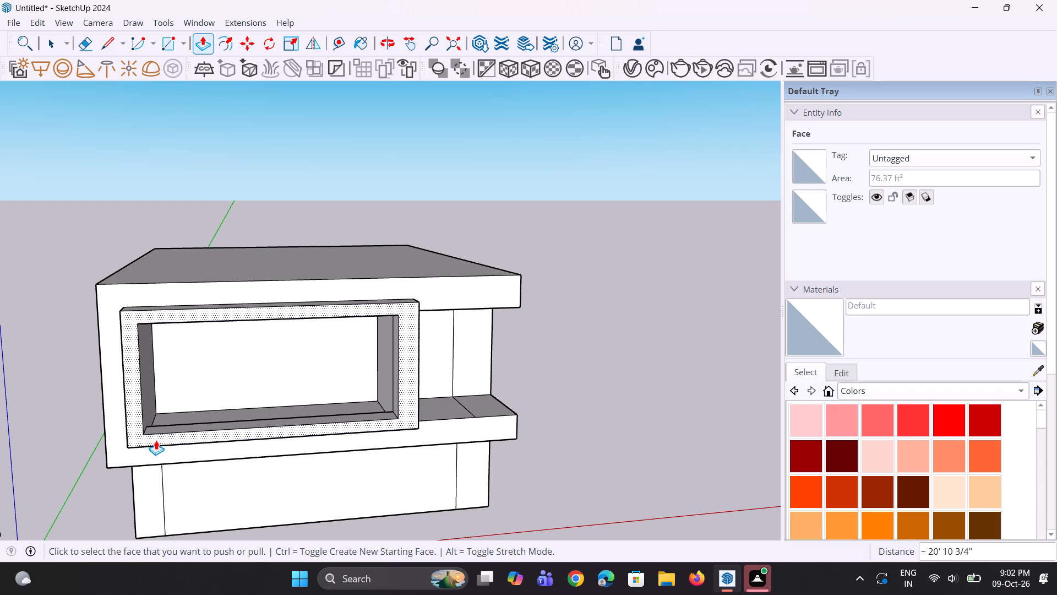
scroll(160, 425, down, 3)
middle_drag(160, 425, 148, 388)
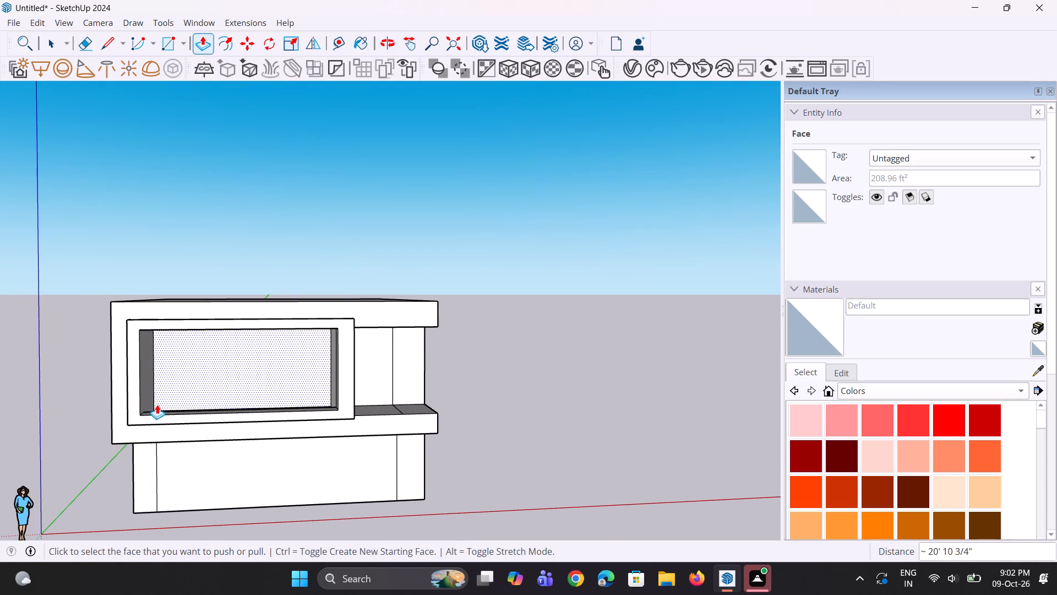
middle_drag(155, 406, 139, 417)
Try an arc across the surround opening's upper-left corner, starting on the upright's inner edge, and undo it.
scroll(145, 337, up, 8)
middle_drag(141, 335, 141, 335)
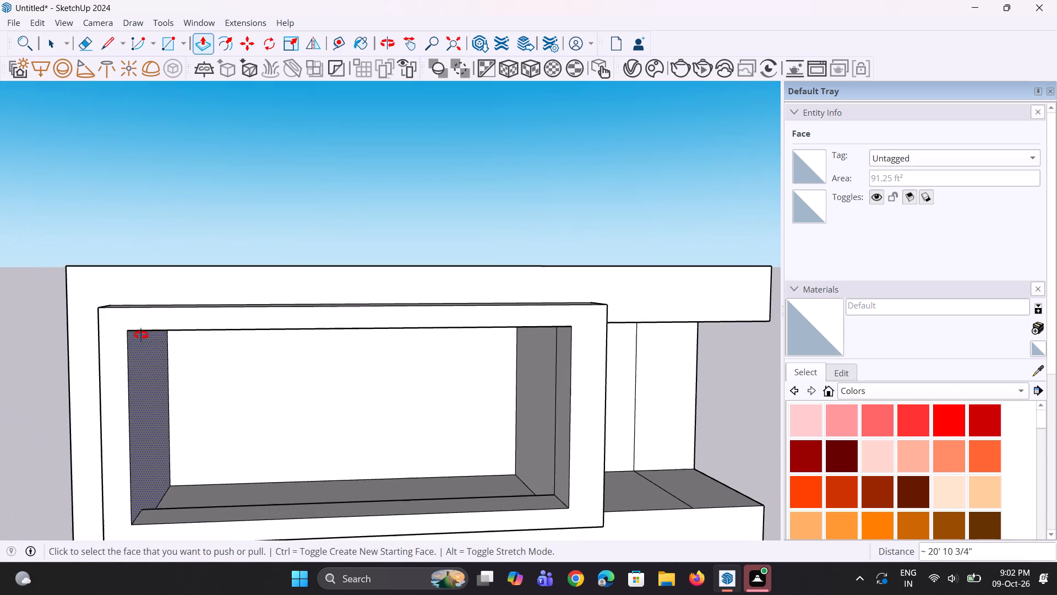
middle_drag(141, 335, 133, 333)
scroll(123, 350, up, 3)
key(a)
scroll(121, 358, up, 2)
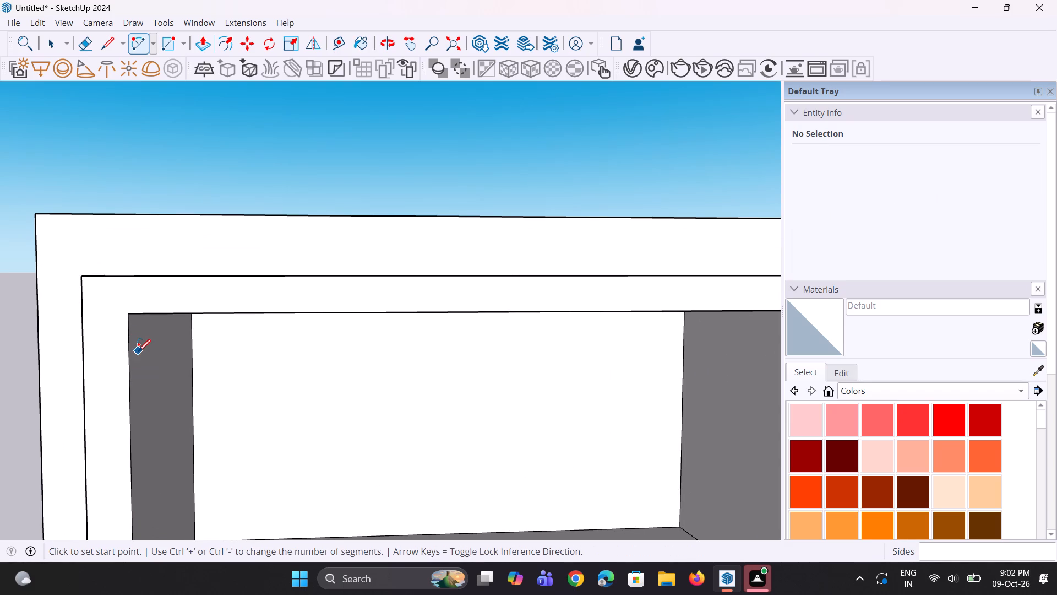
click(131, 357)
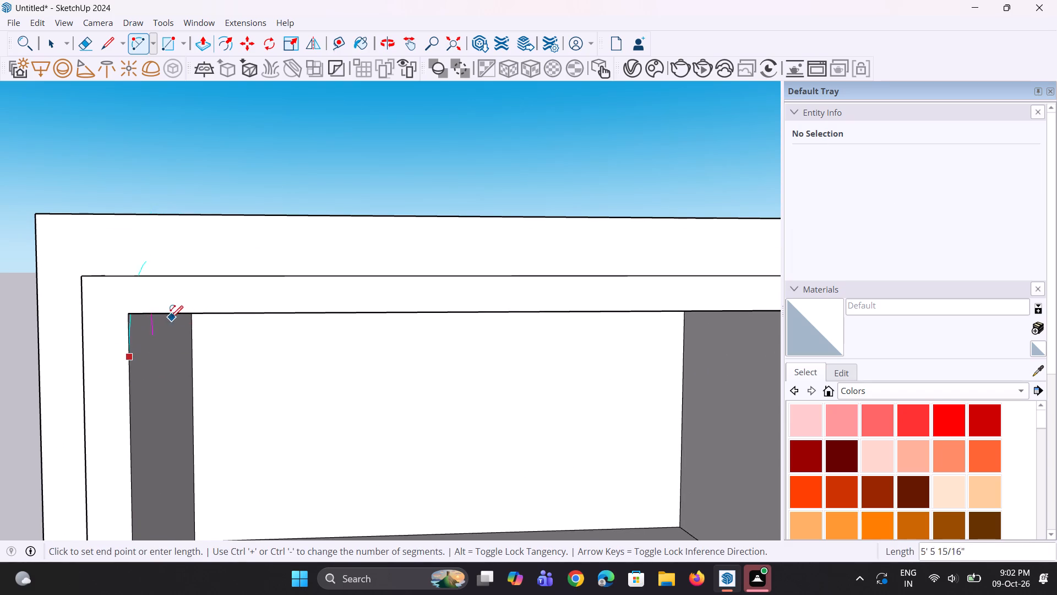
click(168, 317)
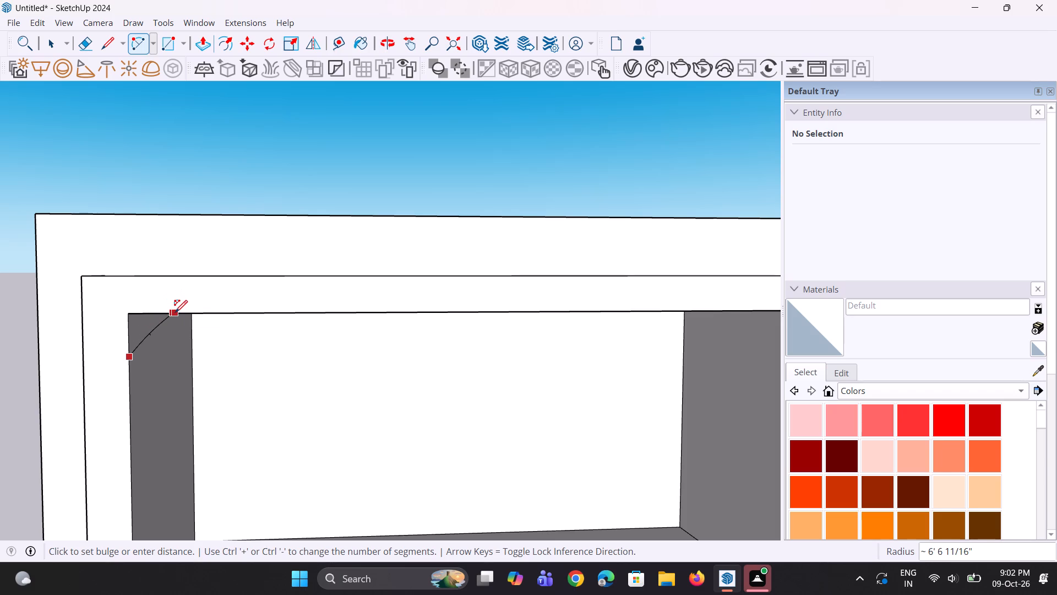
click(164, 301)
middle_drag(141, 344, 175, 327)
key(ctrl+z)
Undo the pull that closed the bottom of the surround's opening.
key(ctrl+z)
Draw a tangent arc with a chord of about 1' 11 1/4" across the opening's upper-left corner on the surround's front face.
ctrl+scroll(157, 334, down, 2)
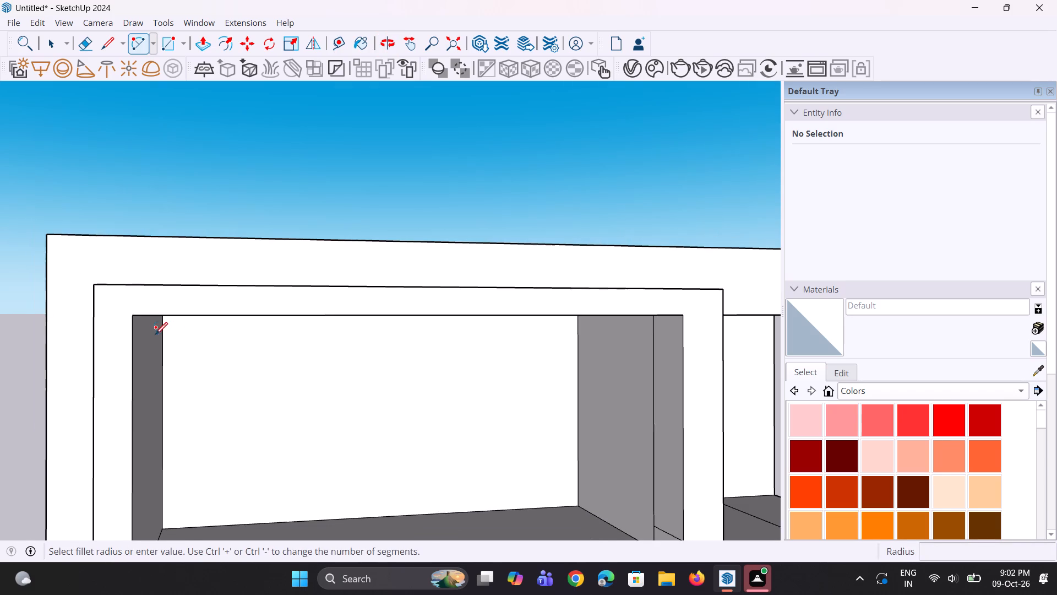
middle_drag(146, 336, 139, 329)
key(a)
scroll(135, 343, up, 2)
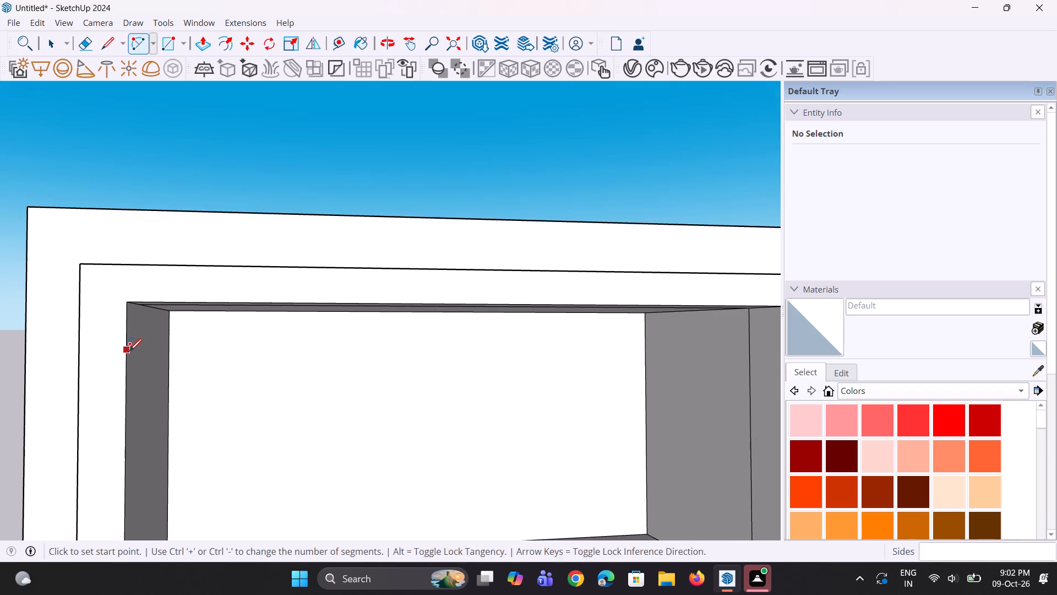
click(129, 351)
click(178, 305)
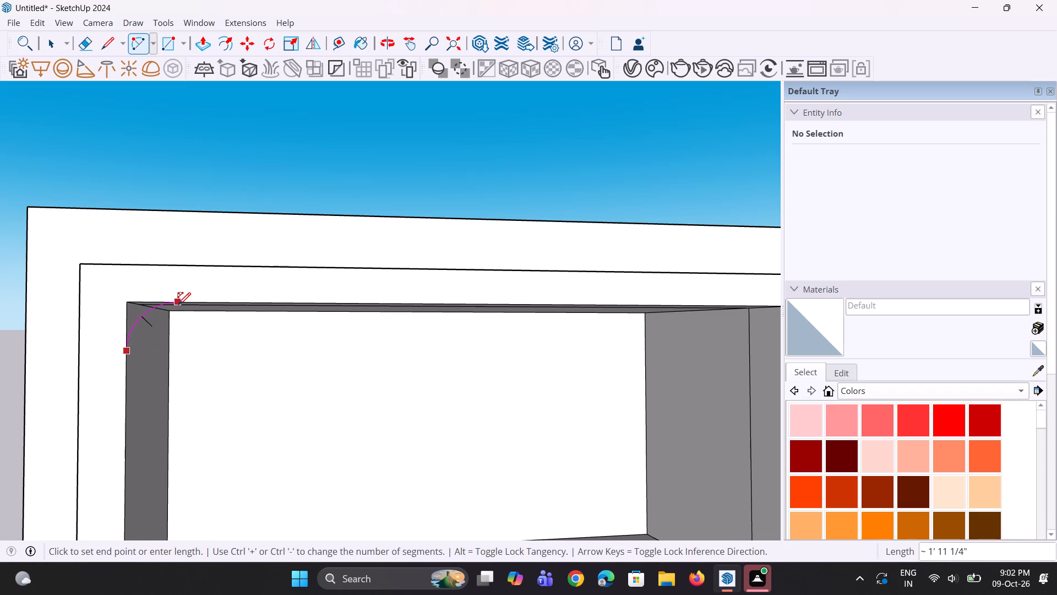
click(178, 305)
scroll(124, 343, down, 3)
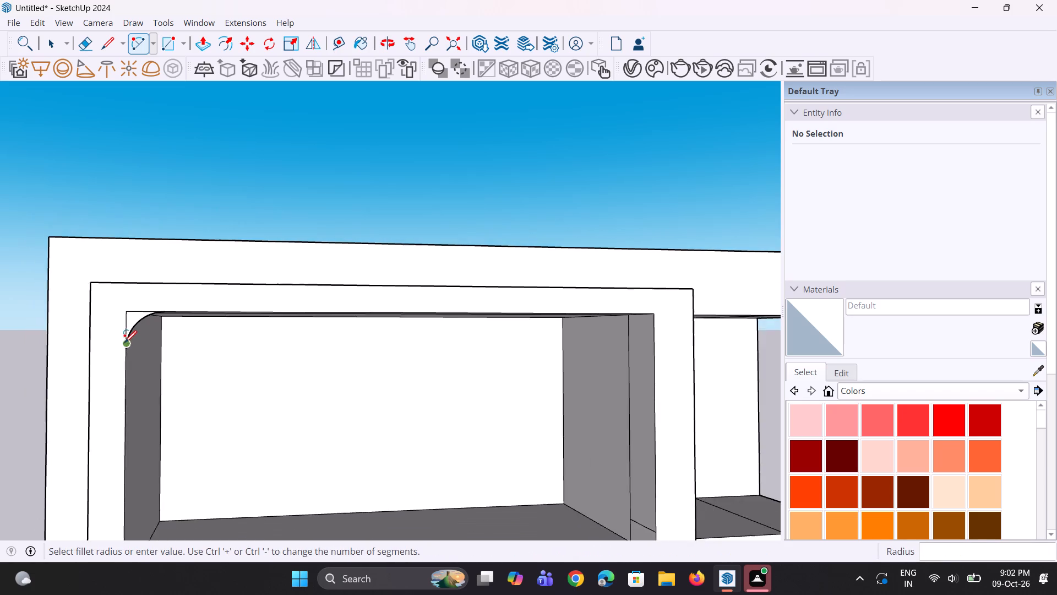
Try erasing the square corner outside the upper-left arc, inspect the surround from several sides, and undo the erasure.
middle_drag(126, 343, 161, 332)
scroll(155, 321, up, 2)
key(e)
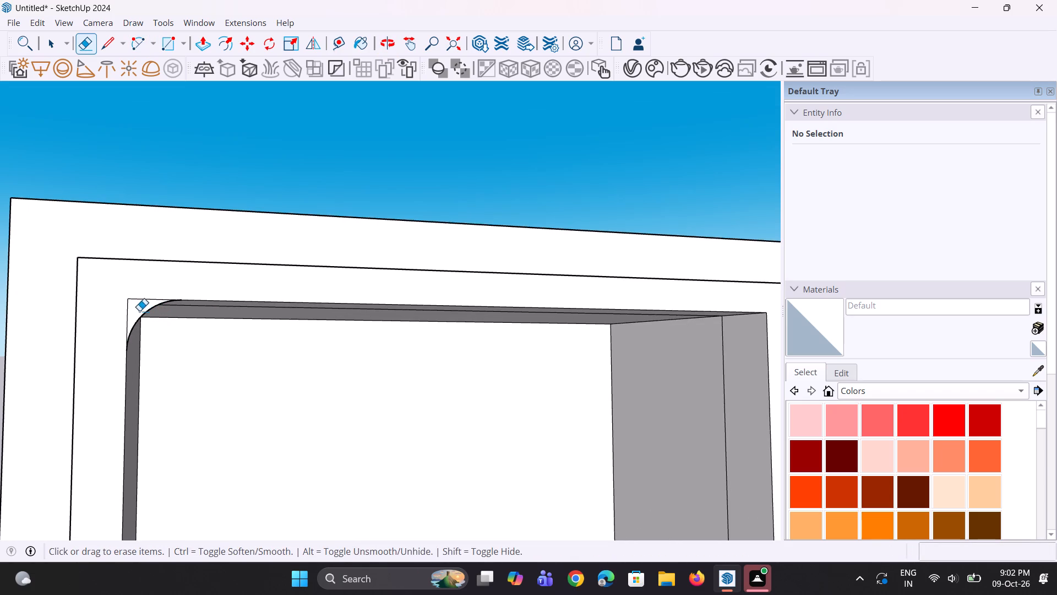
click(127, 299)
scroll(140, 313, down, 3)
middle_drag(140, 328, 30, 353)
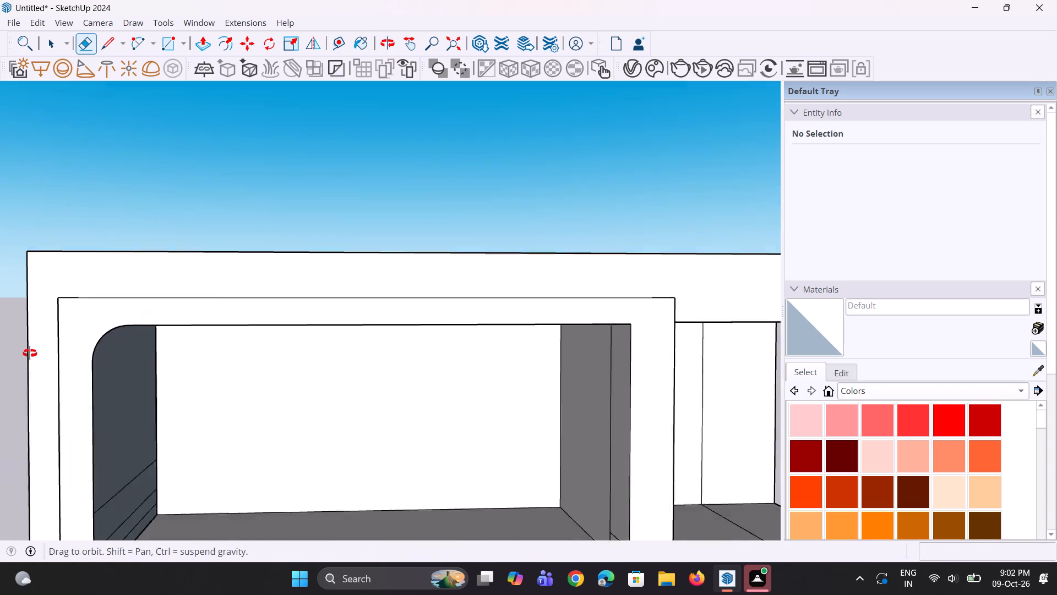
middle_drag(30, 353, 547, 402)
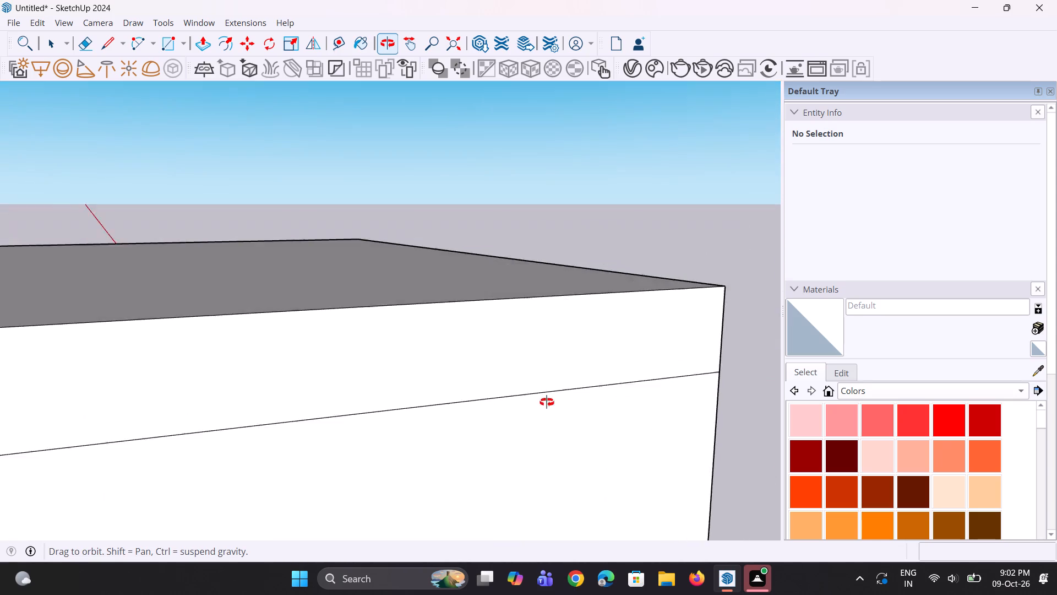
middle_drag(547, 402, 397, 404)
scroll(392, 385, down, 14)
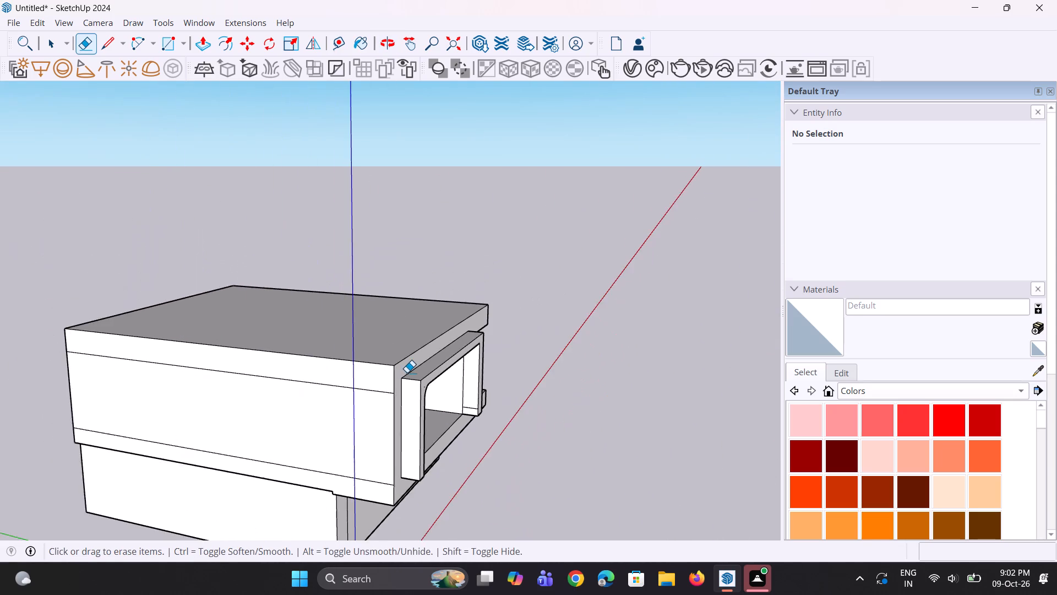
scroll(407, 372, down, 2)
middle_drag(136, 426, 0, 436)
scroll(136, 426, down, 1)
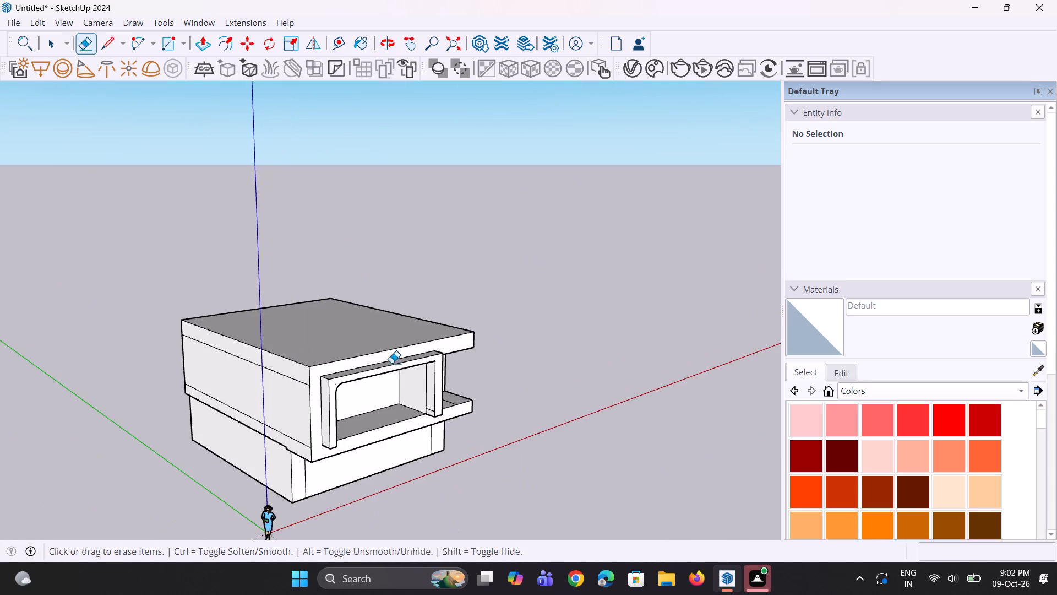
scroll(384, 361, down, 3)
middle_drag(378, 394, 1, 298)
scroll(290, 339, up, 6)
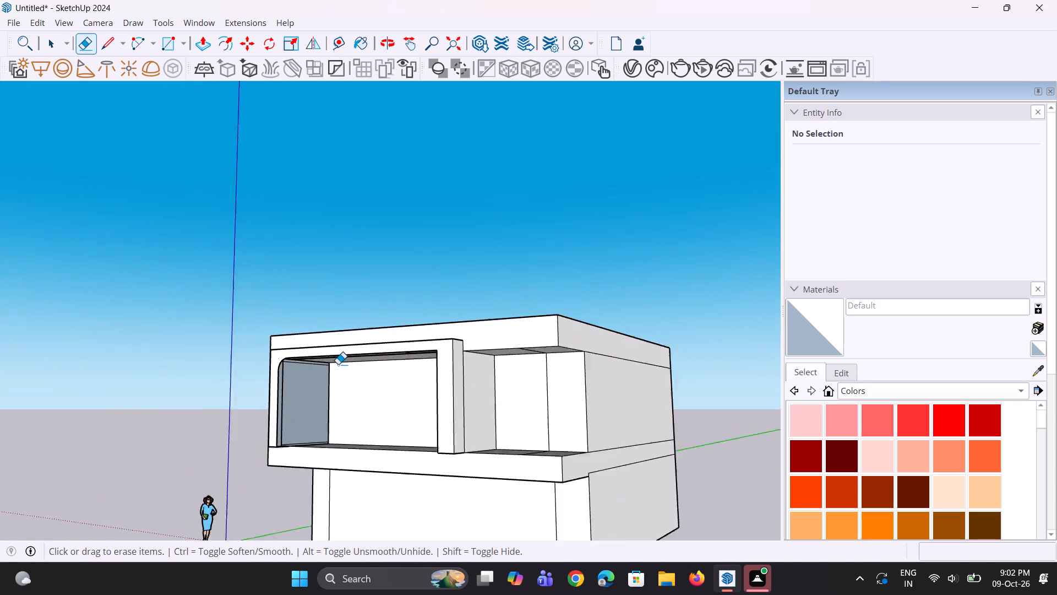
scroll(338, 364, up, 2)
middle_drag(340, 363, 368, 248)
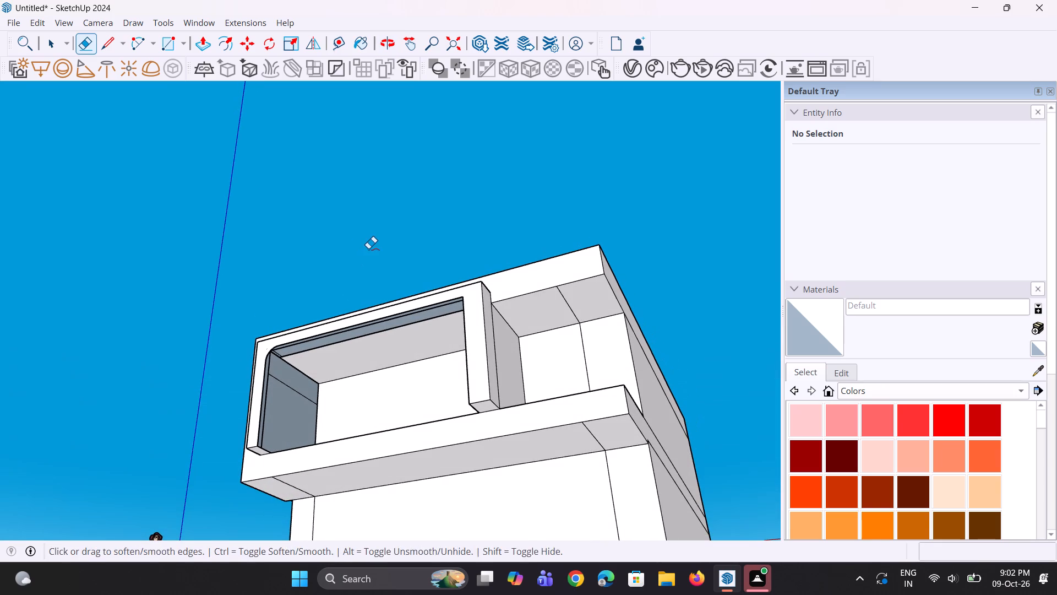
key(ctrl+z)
Pull the small face between the upper-left arc and its square corner back into the opening's depth.
ctrl+middle_drag(280, 343, 297, 385)
scroll(282, 374, up, 6)
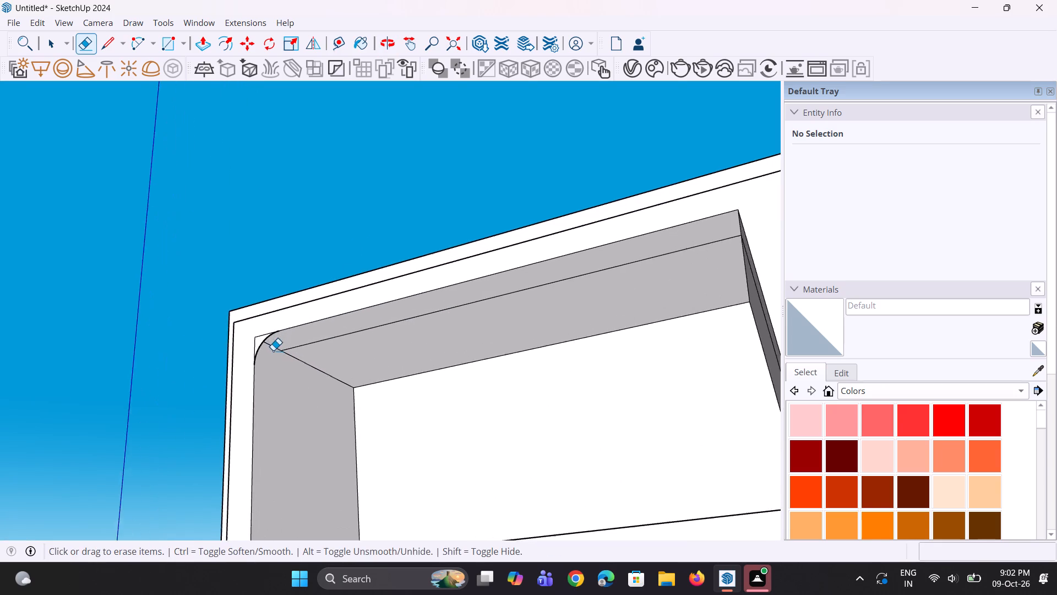
scroll(273, 350, up, 9)
middle_drag(249, 339, 206, 331)
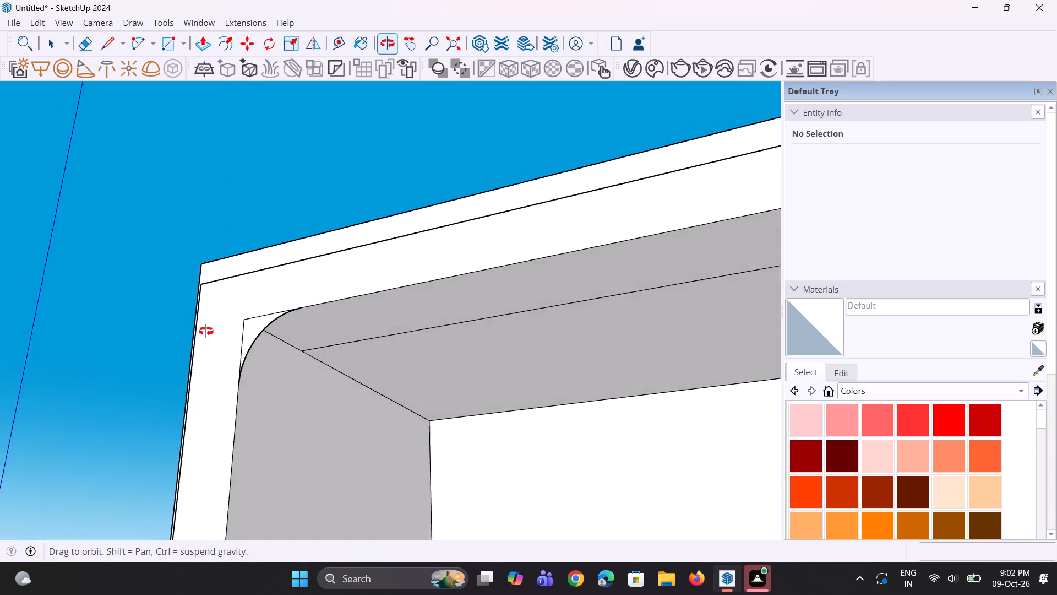
middle_drag(206, 331, 25, 317)
scroll(250, 345, up, 4)
middle_drag(272, 363, 136, 351)
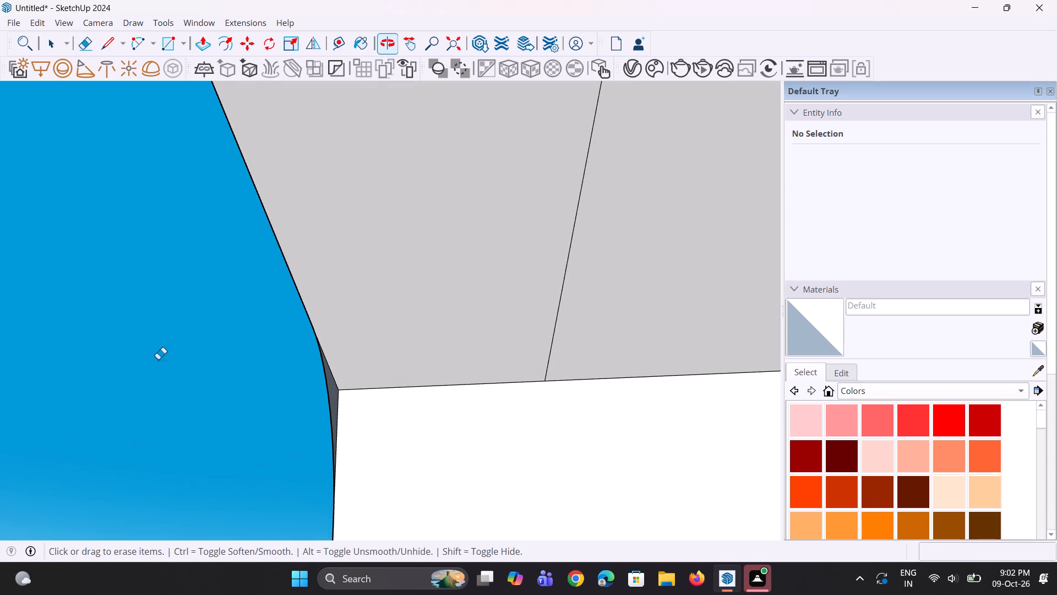
key(p)
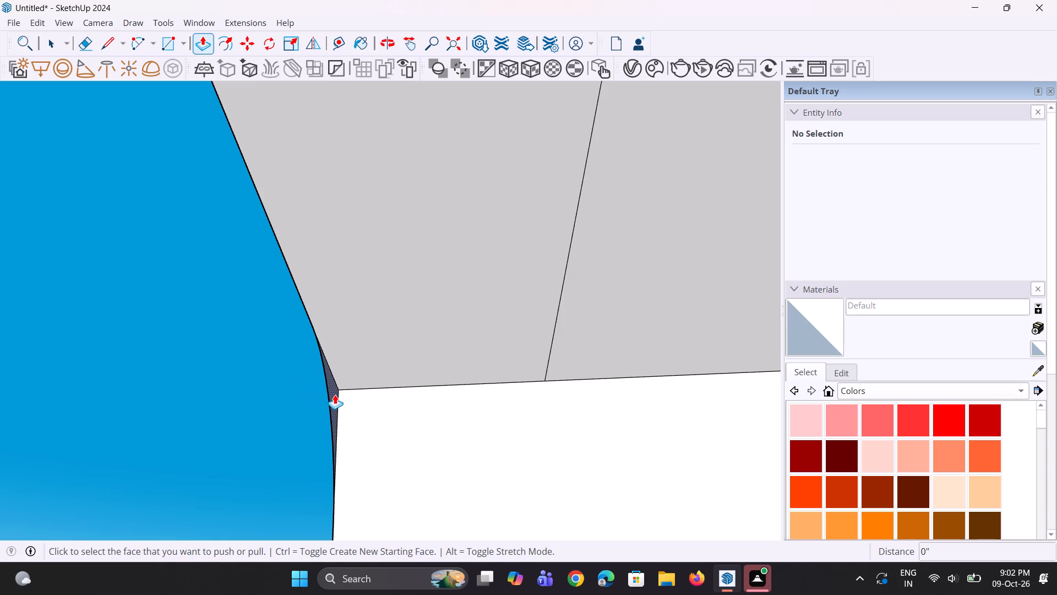
click(335, 394)
click(382, 396)
Erase the two square corner edges outside the upper-left arc on the surround's front face.
middle_drag(288, 420, 687, 456)
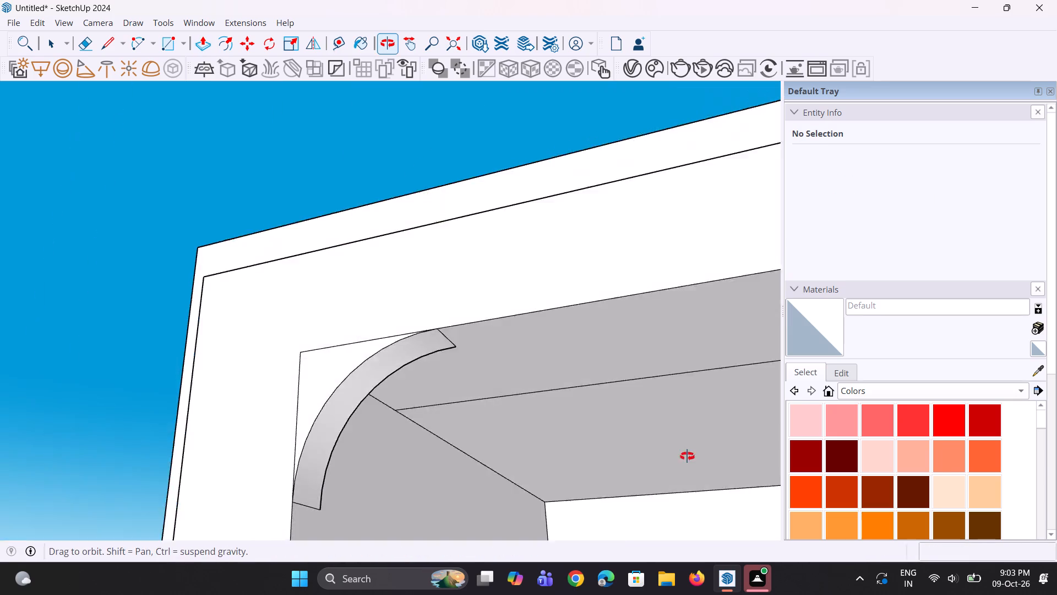
middle_drag(687, 456, 724, 472)
scroll(359, 351, up, 1)
key(e)
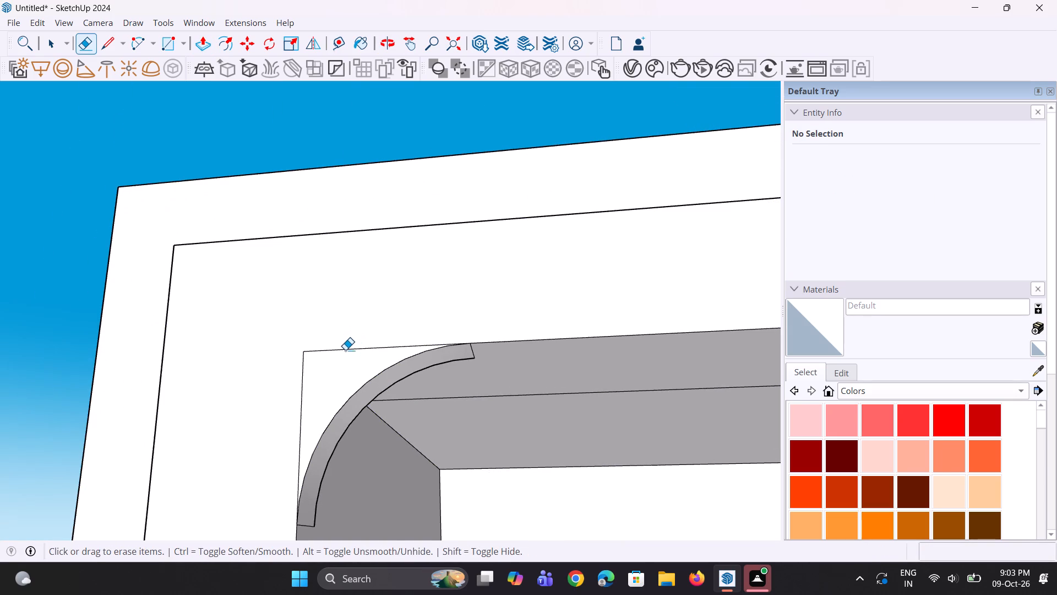
click(345, 350)
click(300, 384)
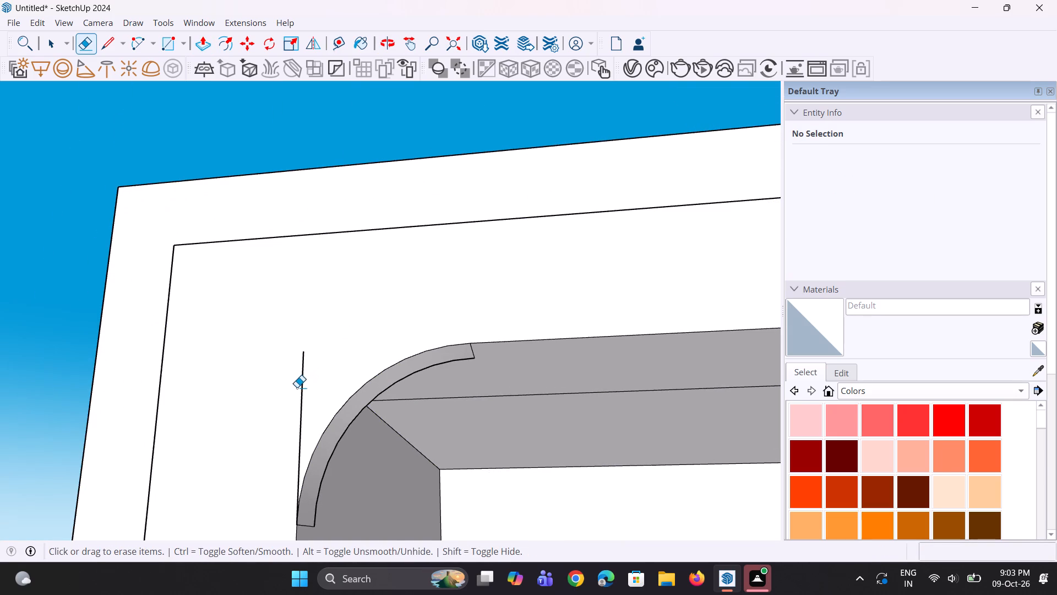
click(299, 393)
click(301, 396)
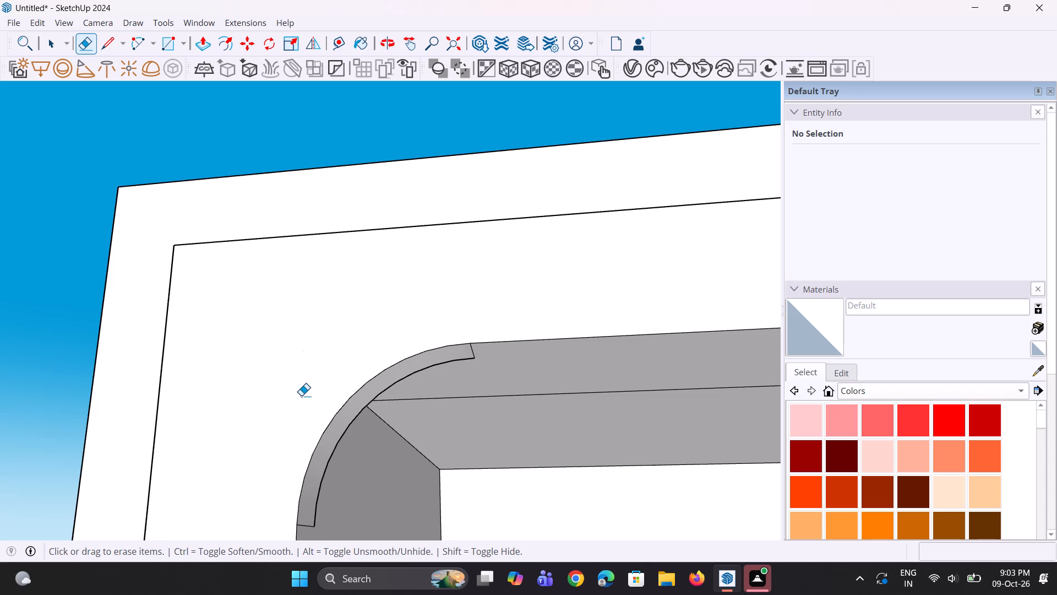
Draw a tangent arc with a chord of about 1' 6 1/16" across the opening's upper-right corner on the surround's front face.
scroll(292, 397, down, 10)
middle_drag(299, 405, 354, 467)
scroll(297, 402, down, 4)
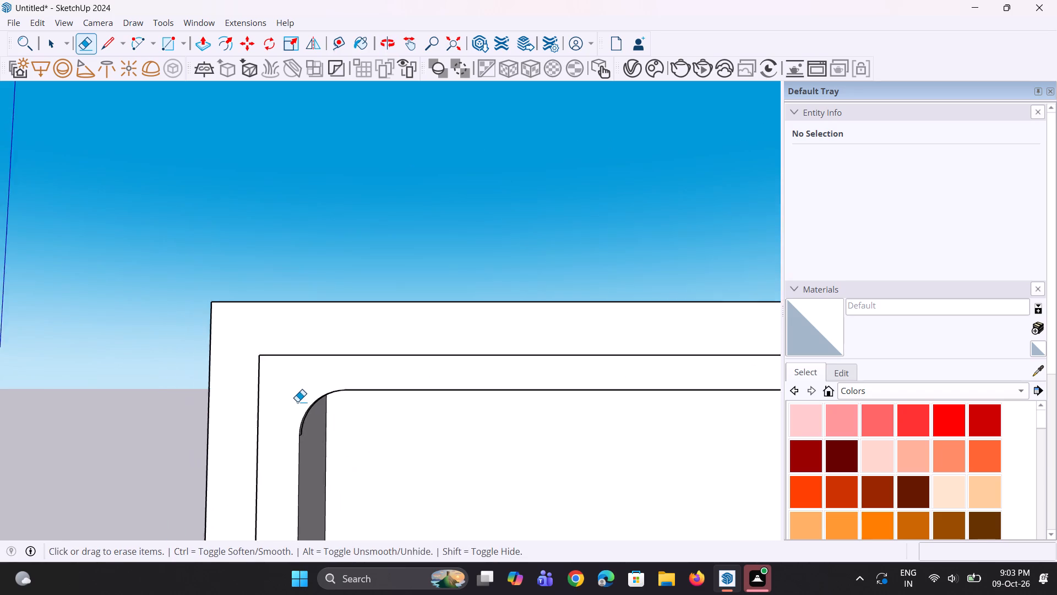
scroll(297, 402, down, 2)
middle_drag(297, 402, 310, 424)
scroll(290, 381, down, 9)
scroll(542, 418, up, 3)
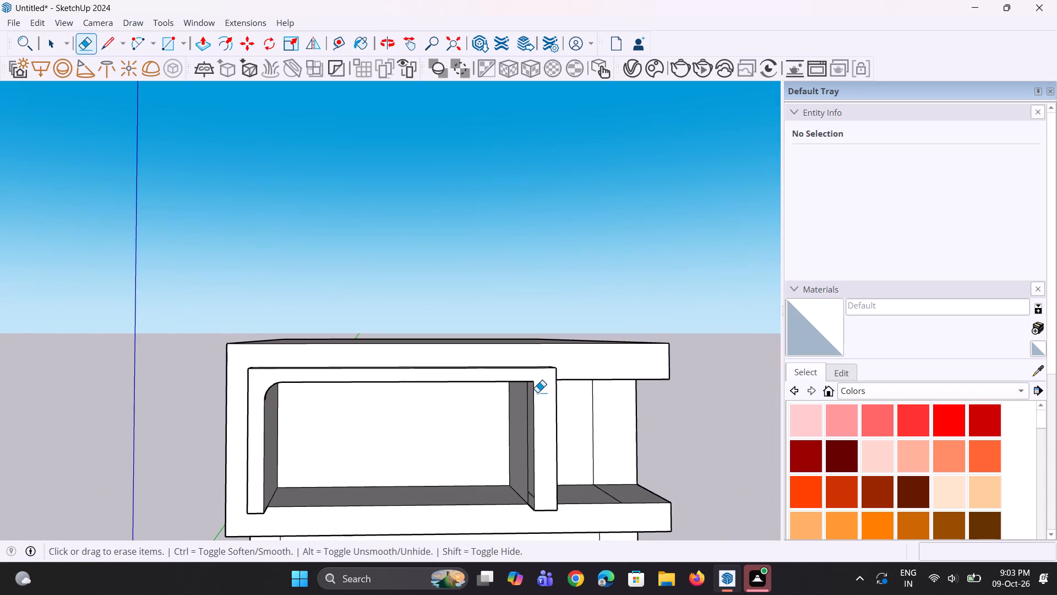
scroll(537, 392, up, 5)
key(a)
scroll(522, 405, up, 5)
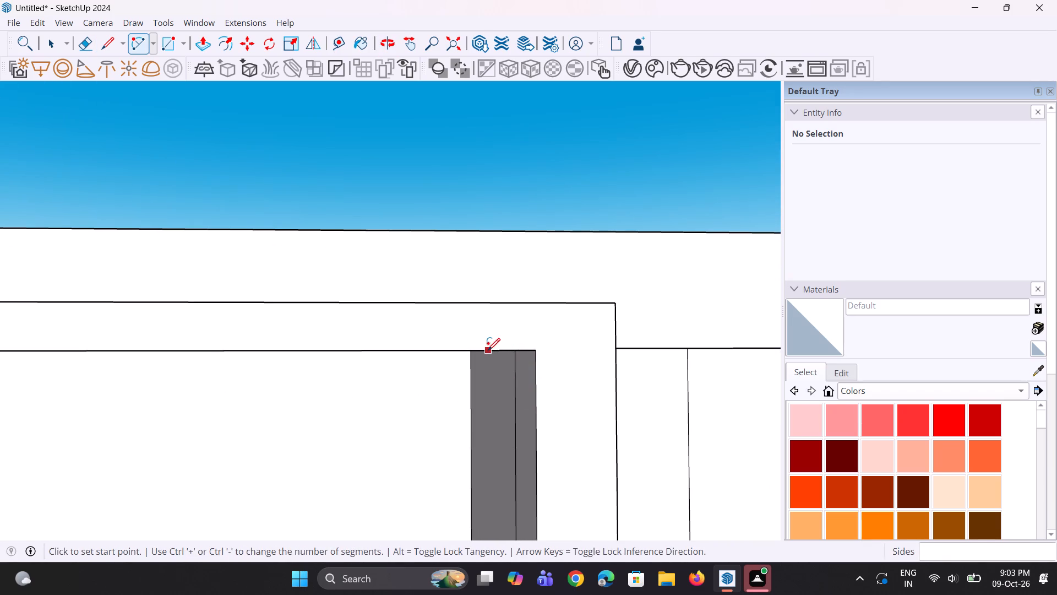
click(488, 350)
double_click(537, 403)
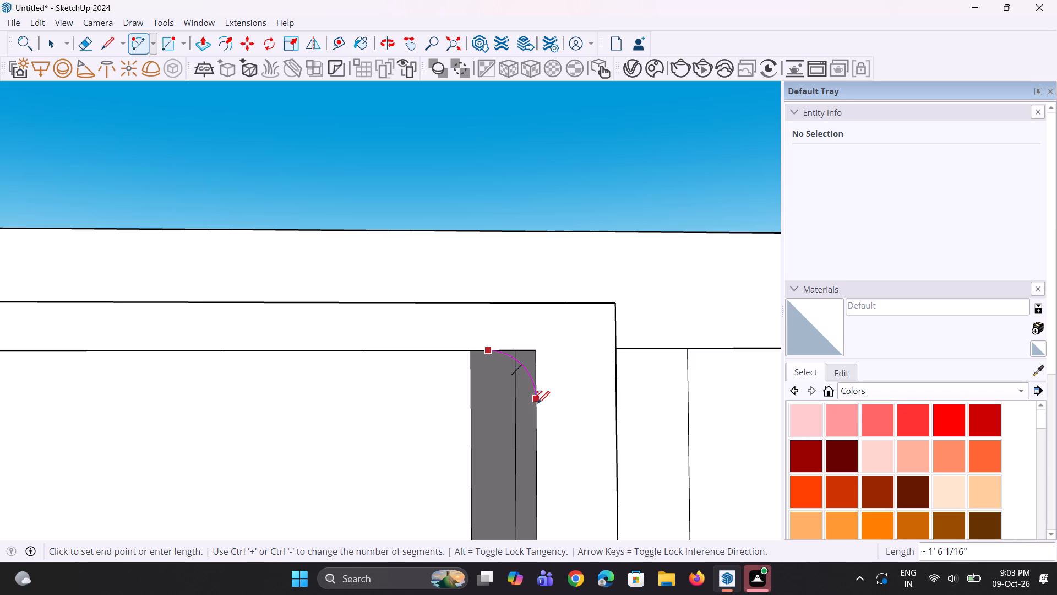
Pull the small face between the upper-right arc and its square corner back into the opening's depth.
middle_drag(532, 405, 1016, 335)
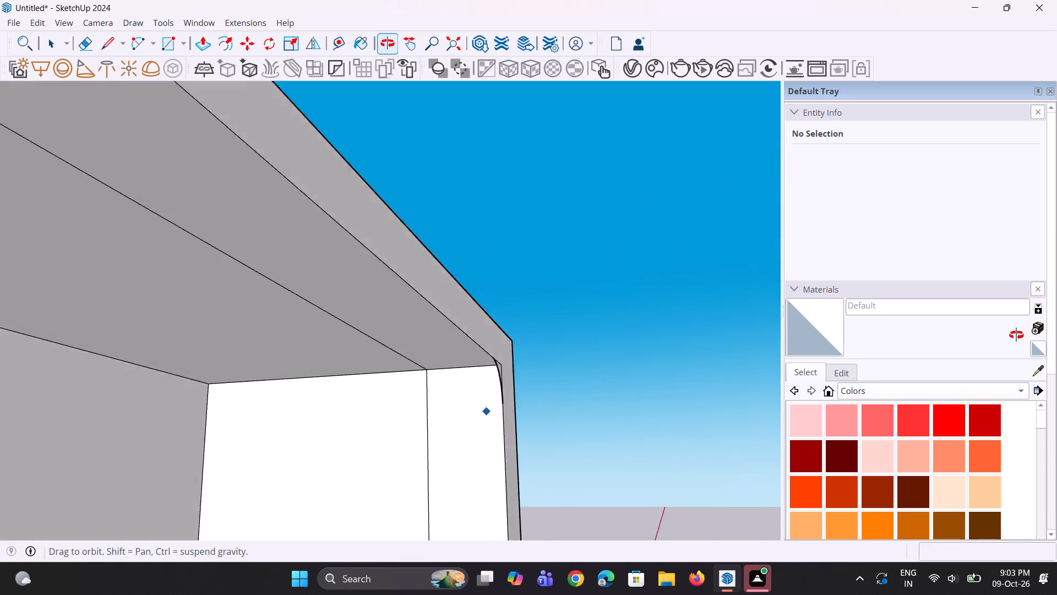
middle_drag(1016, 335, 1036, 335)
scroll(443, 386, up, 3)
middle_drag(397, 386, 449, 409)
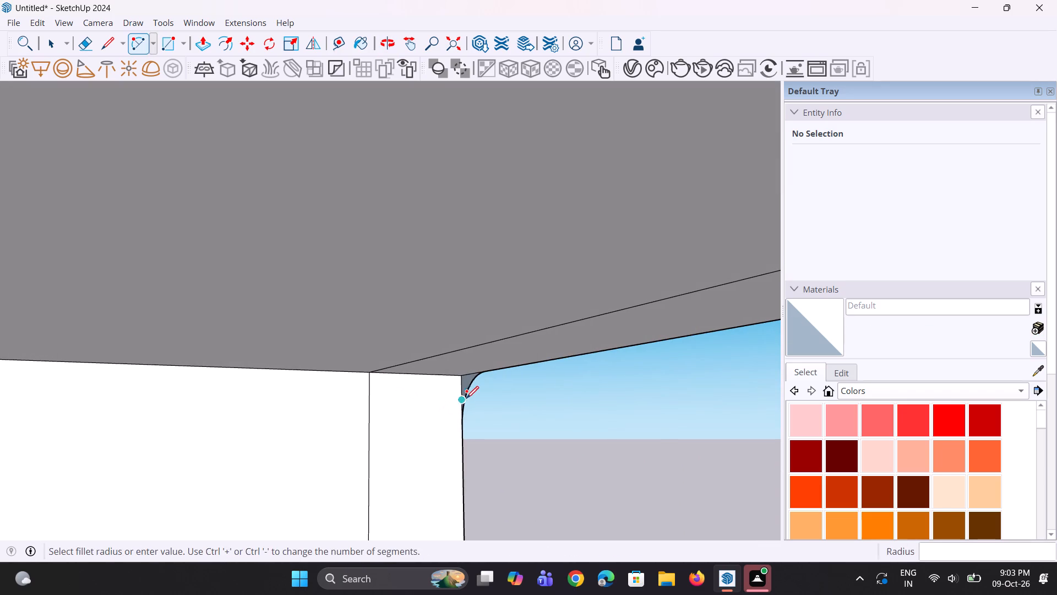
key(p)
scroll(471, 383, up, 2)
click(468, 379)
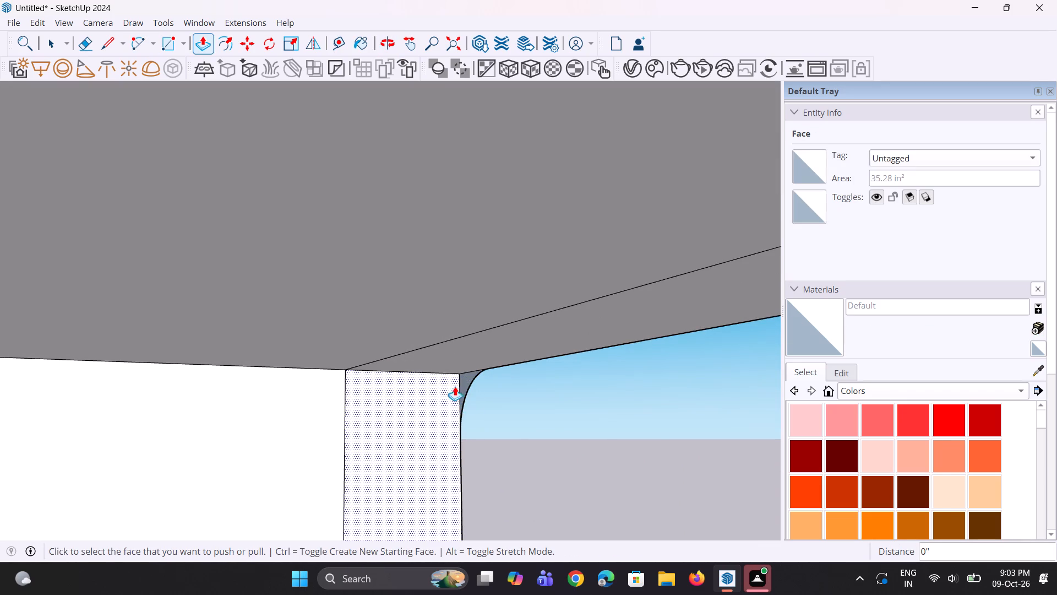
click(466, 383)
click(420, 394)
Erase the two square corner edges outside the upper-right arc on the surround's front face.
middle_drag(473, 408, 389, 390)
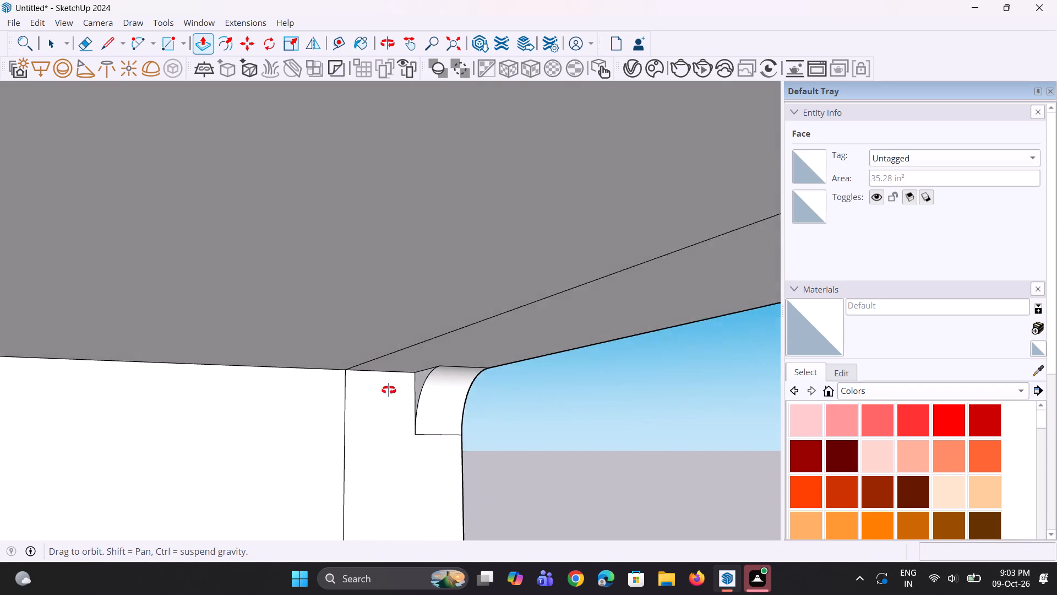
middle_drag(389, 390, 136, 408)
scroll(288, 383, down, 3)
middle_drag(362, 372, 134, 461)
scroll(290, 393, up, 5)
key(e)
scroll(390, 382, up, 2)
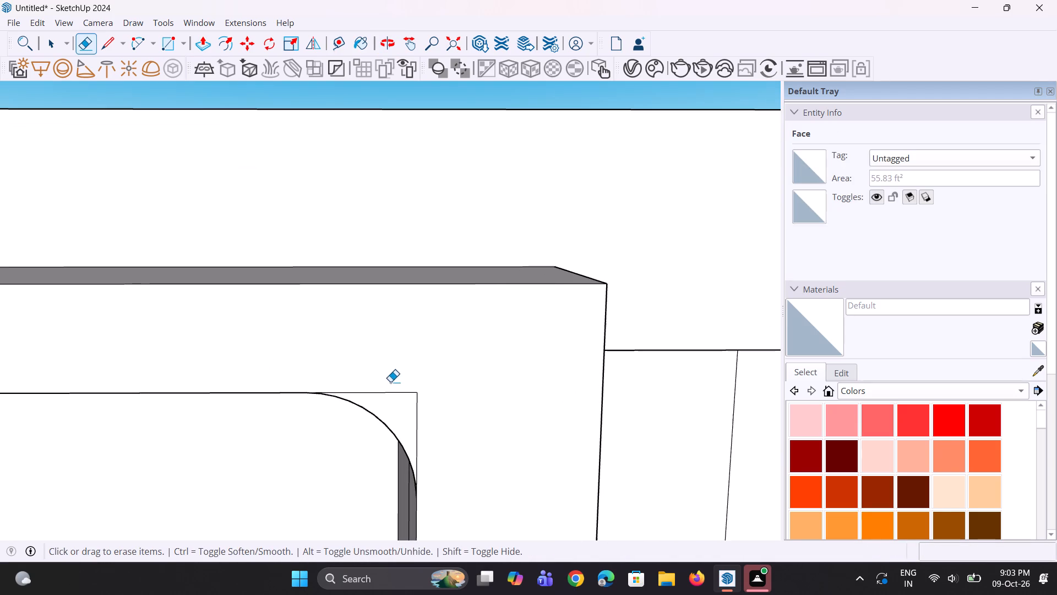
click(391, 391)
click(417, 407)
scroll(417, 407, down, 2)
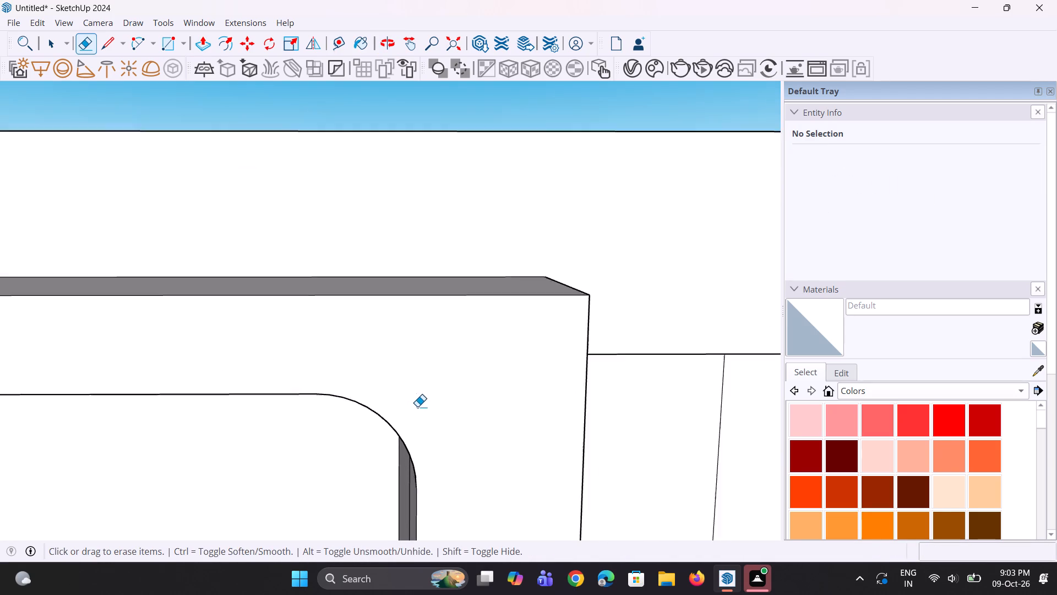
Push/pull the small inner face at the foot of the surround's right jamb across to the left jamb, forming a bottom rail.
scroll(417, 407, down, 18)
middle_drag(413, 369, 404, 332)
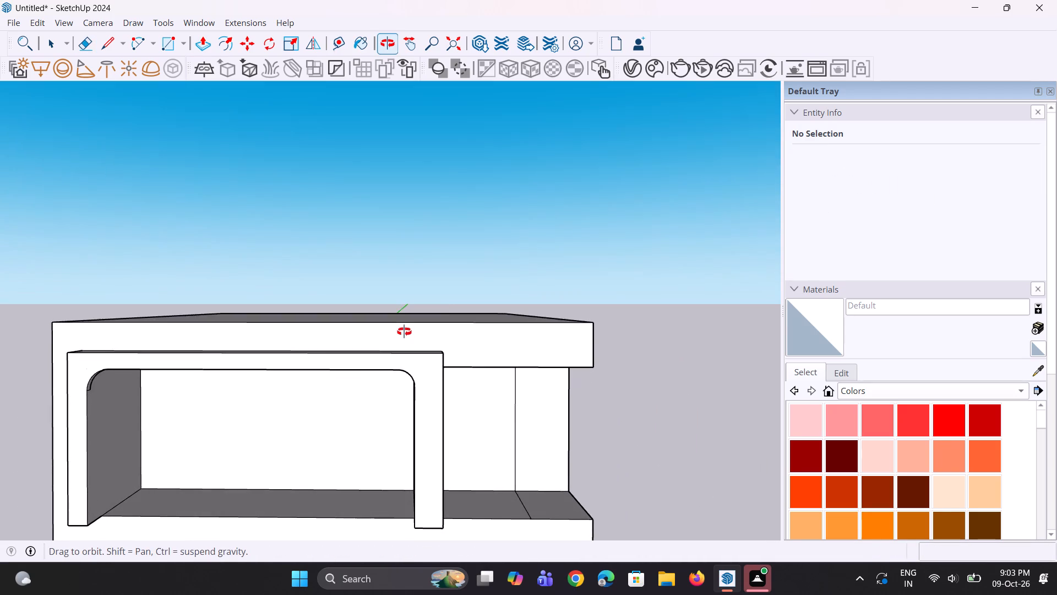
middle_drag(404, 332, 404, 331)
scroll(404, 331, down, 3)
middle_drag(296, 446, 294, 423)
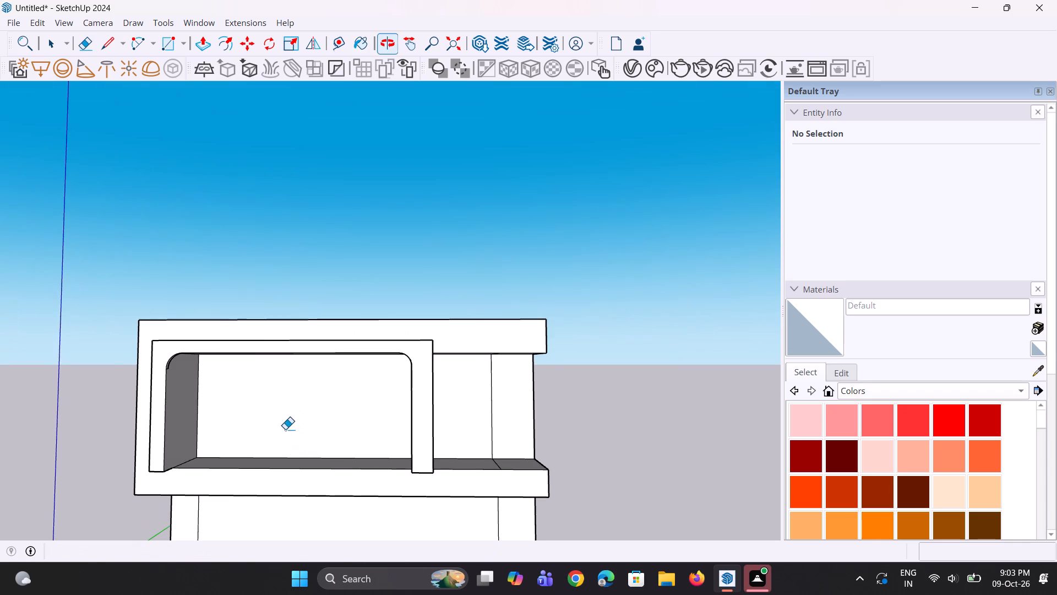
scroll(277, 435, down, 4)
middle_drag(228, 467, 750, 443)
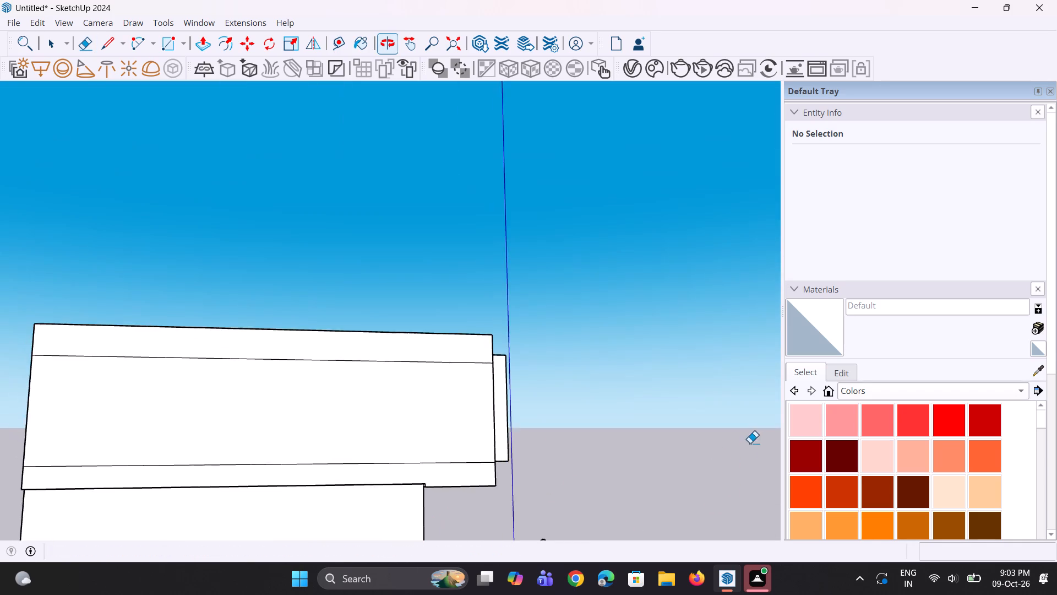
middle_drag(725, 454, 478, 513)
scroll(472, 479, up, 3)
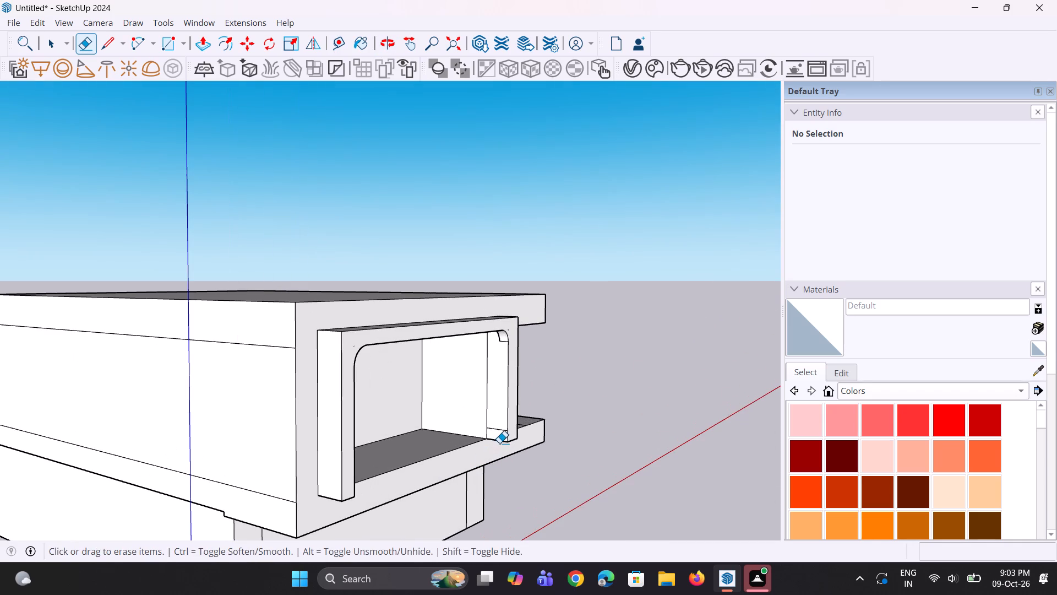
key(p)
click(495, 432)
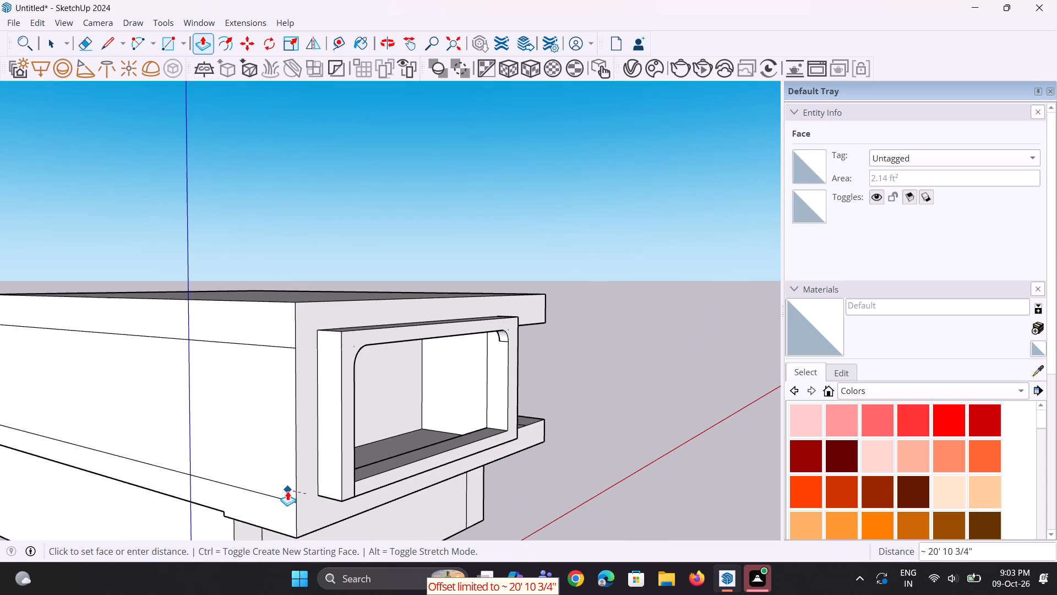
click(340, 492)
Raise the top face of the surround's bottom rail by 3".
middle_drag(399, 473, 377, 486)
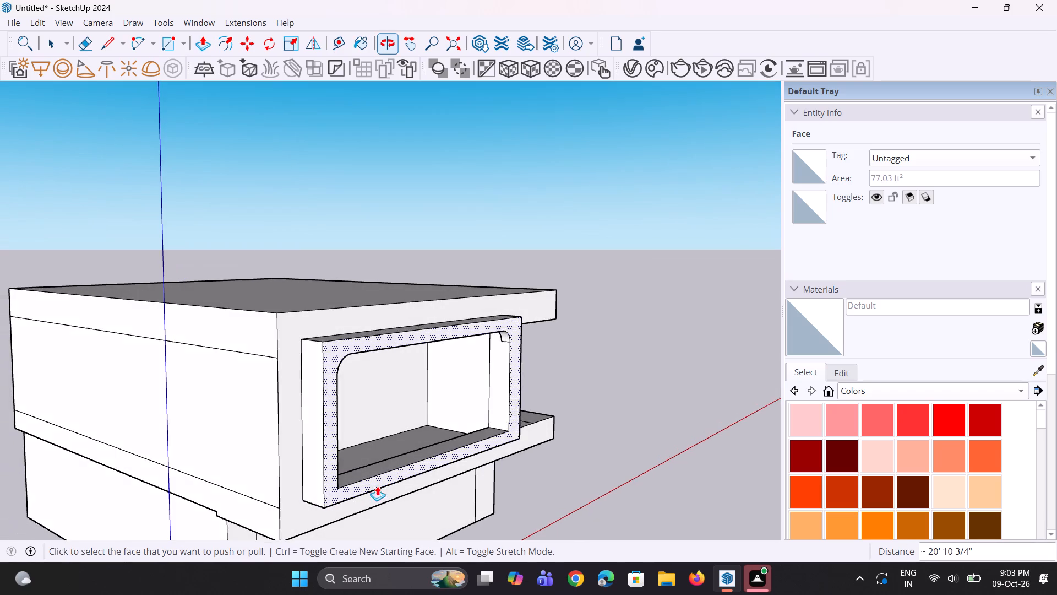
middle_drag(377, 486, 377, 486)
scroll(489, 422, up, 2)
click(487, 436)
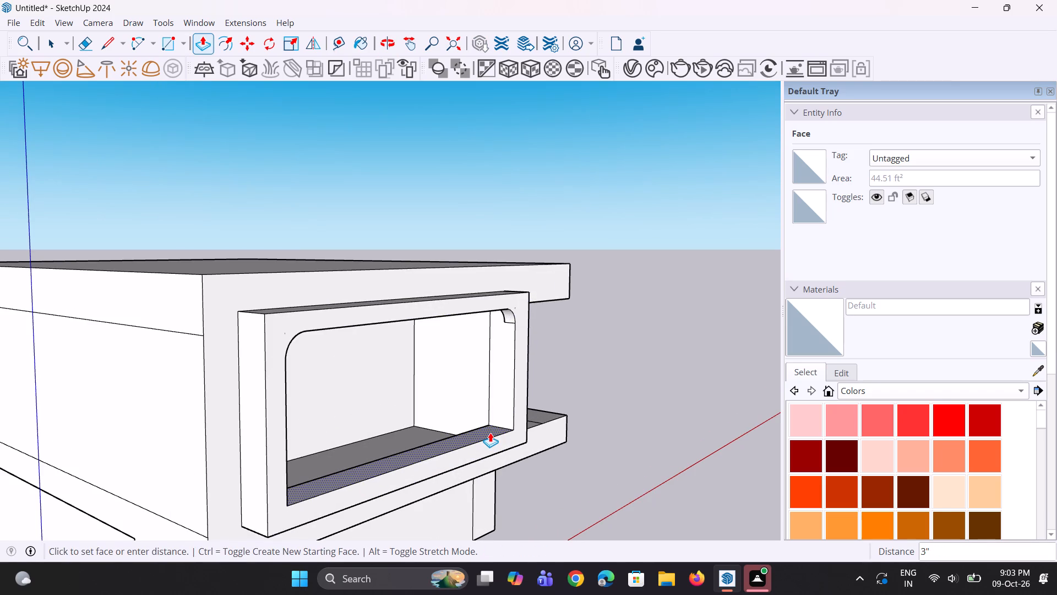
click(490, 432)
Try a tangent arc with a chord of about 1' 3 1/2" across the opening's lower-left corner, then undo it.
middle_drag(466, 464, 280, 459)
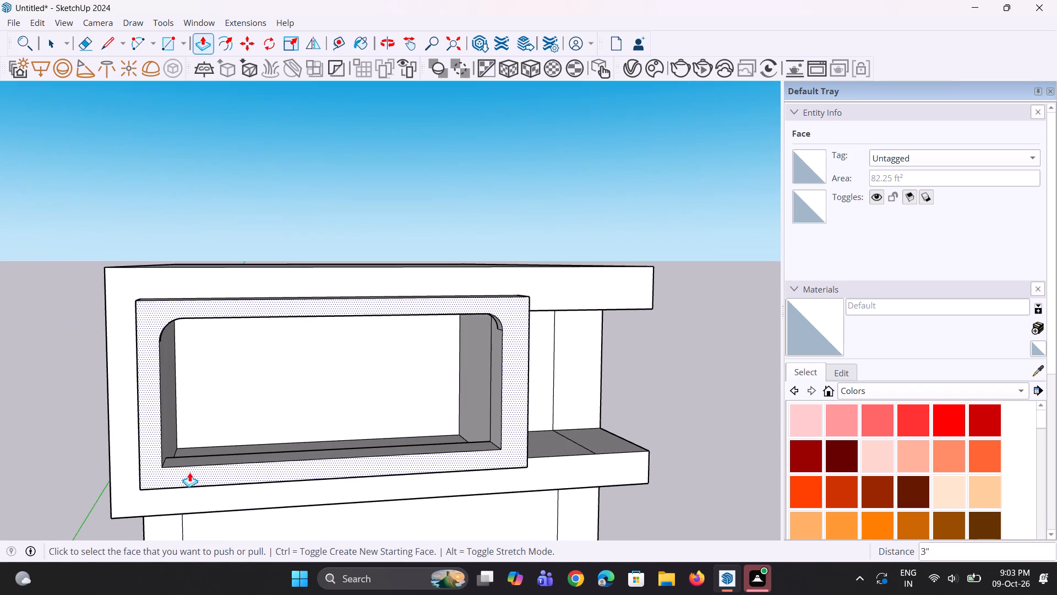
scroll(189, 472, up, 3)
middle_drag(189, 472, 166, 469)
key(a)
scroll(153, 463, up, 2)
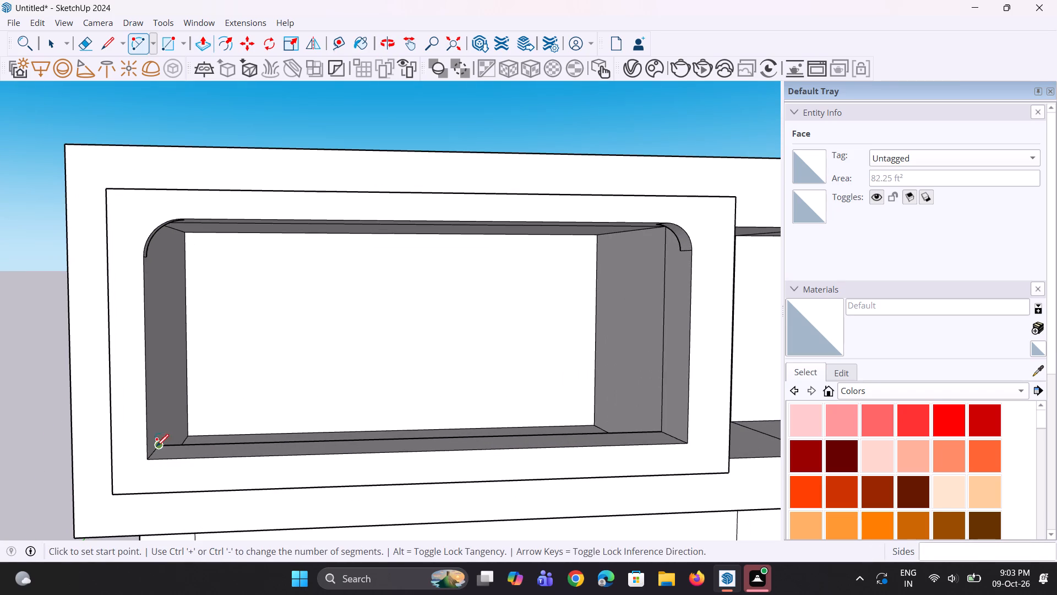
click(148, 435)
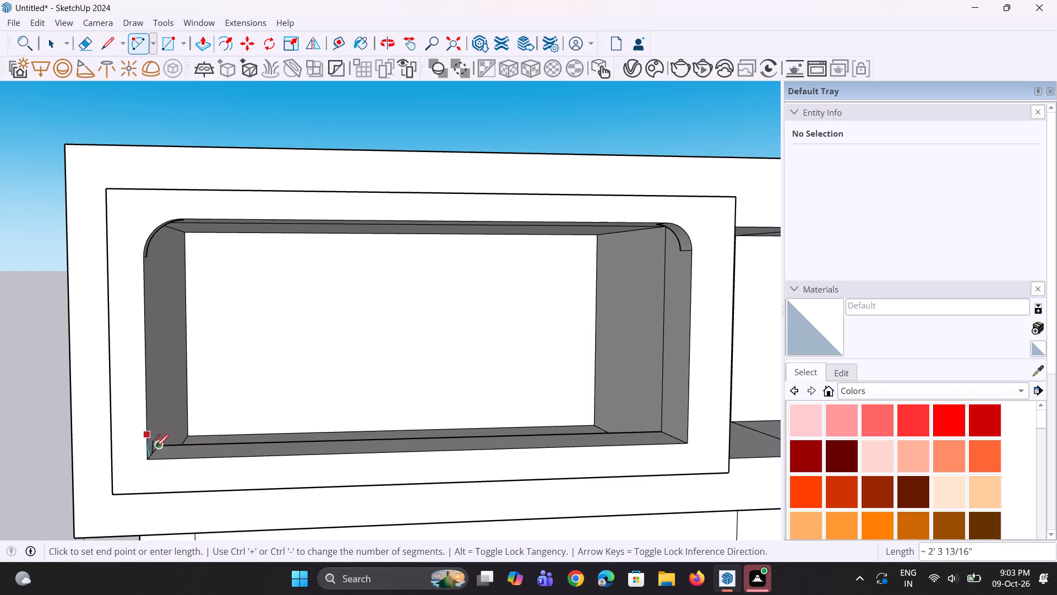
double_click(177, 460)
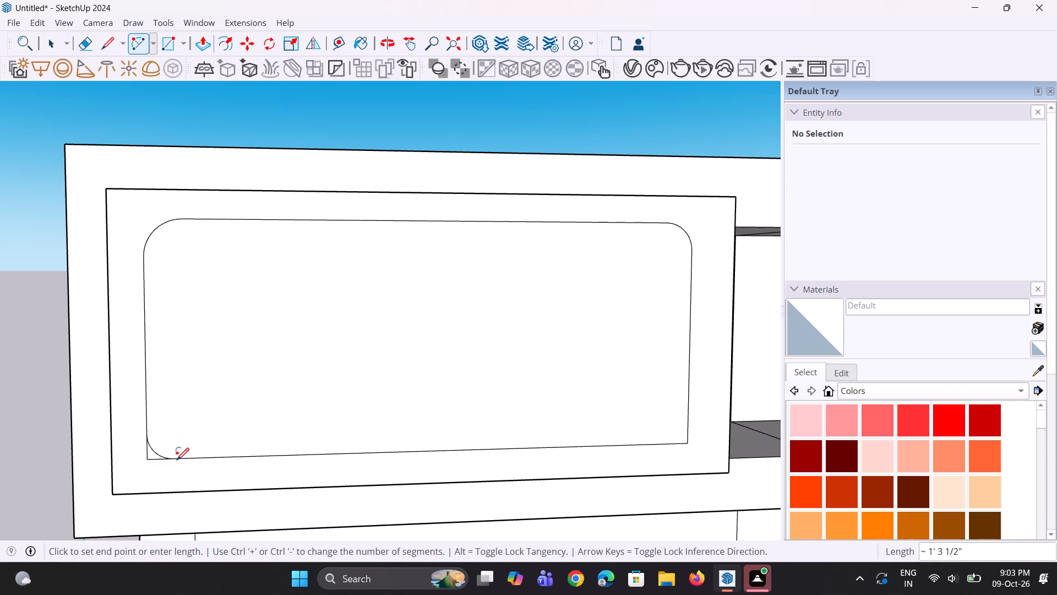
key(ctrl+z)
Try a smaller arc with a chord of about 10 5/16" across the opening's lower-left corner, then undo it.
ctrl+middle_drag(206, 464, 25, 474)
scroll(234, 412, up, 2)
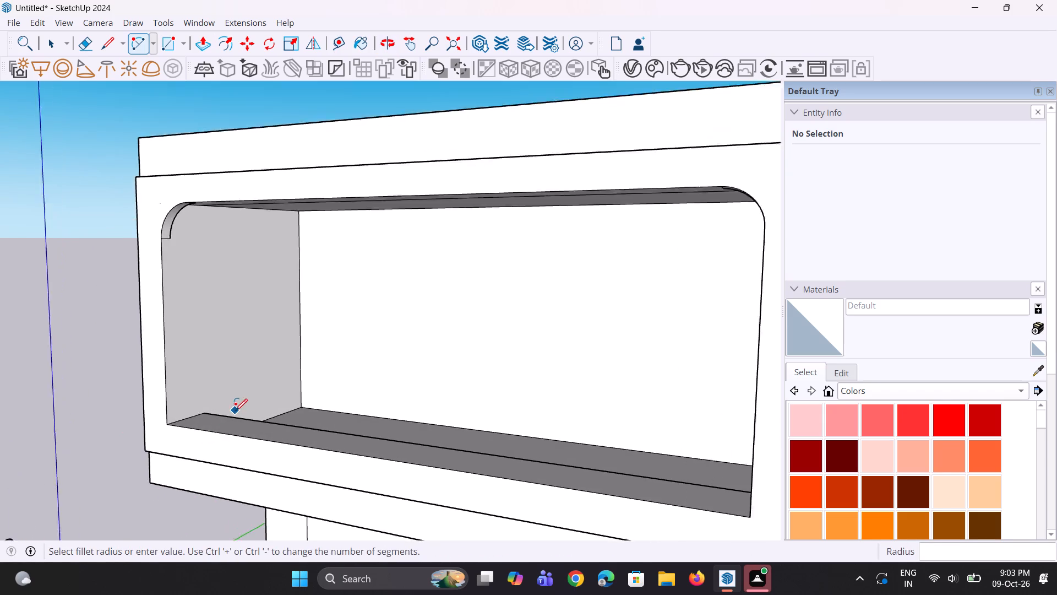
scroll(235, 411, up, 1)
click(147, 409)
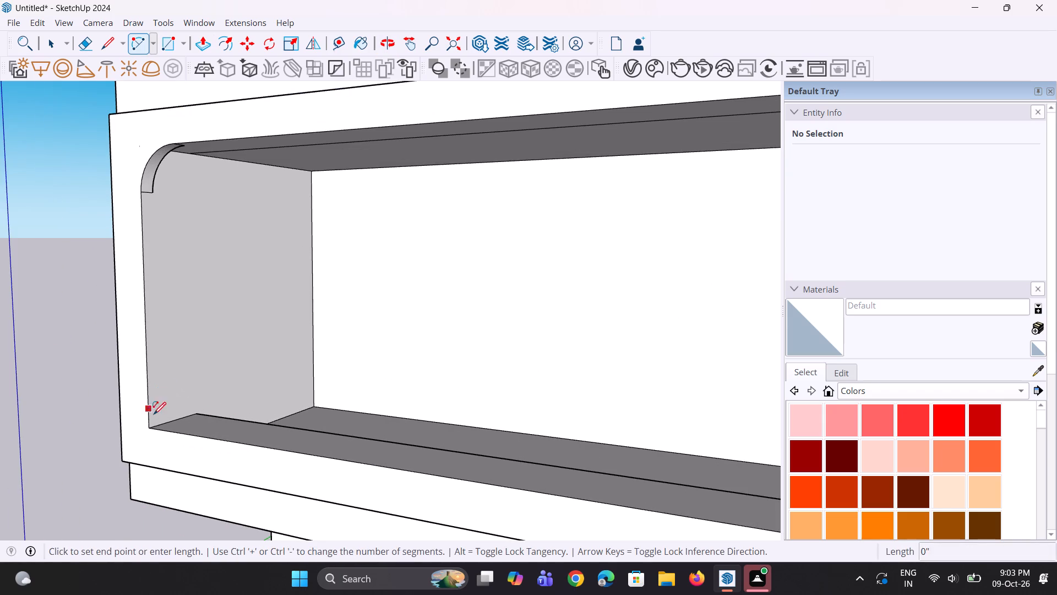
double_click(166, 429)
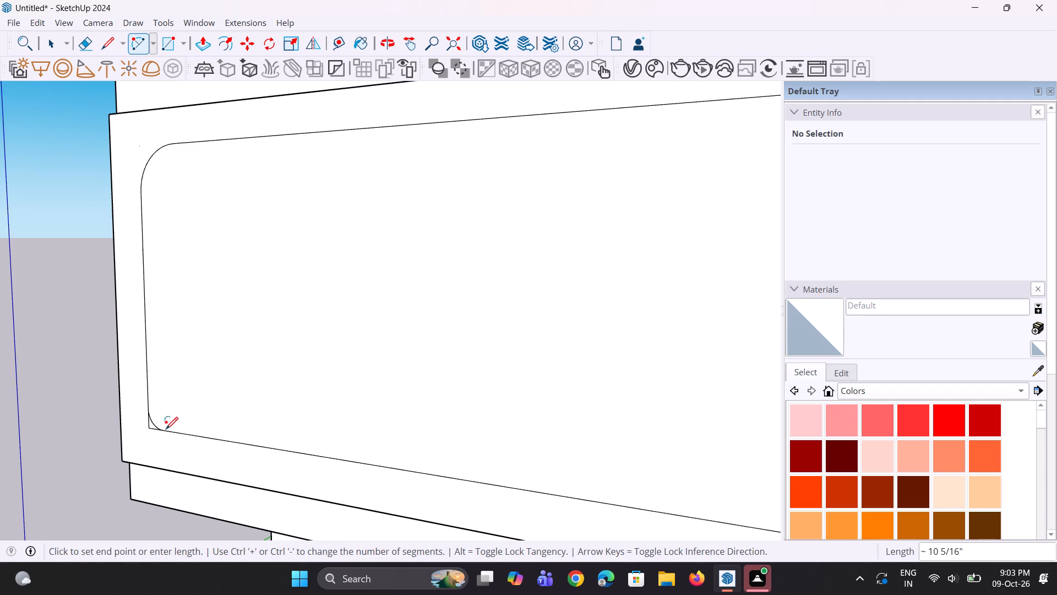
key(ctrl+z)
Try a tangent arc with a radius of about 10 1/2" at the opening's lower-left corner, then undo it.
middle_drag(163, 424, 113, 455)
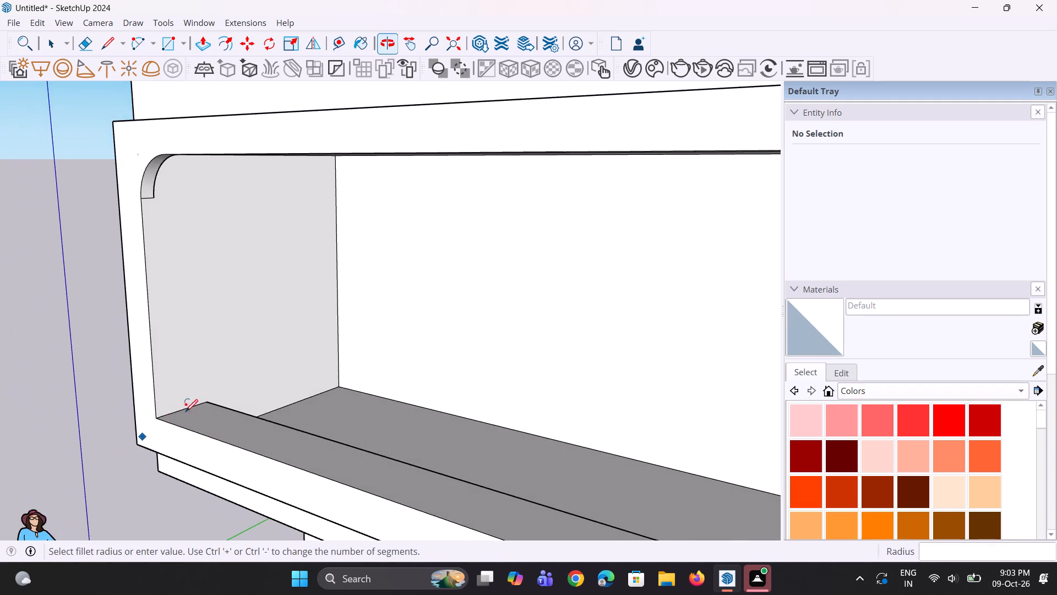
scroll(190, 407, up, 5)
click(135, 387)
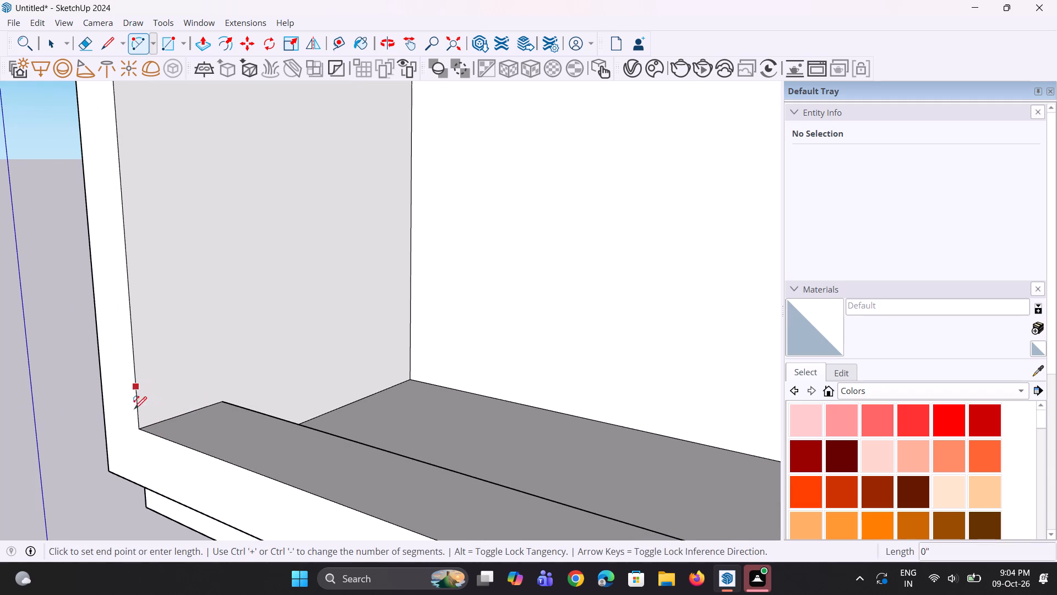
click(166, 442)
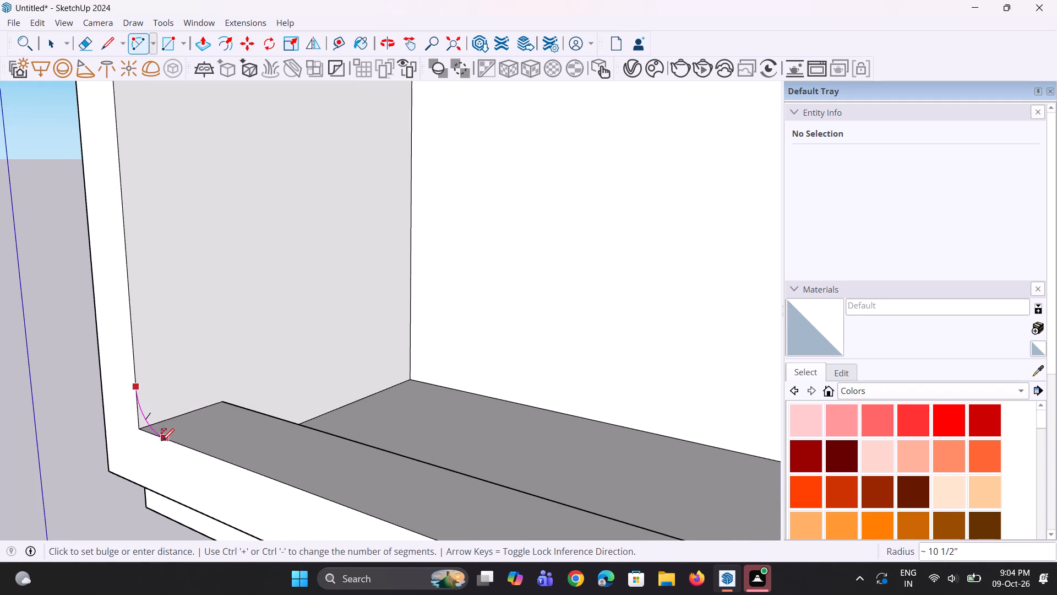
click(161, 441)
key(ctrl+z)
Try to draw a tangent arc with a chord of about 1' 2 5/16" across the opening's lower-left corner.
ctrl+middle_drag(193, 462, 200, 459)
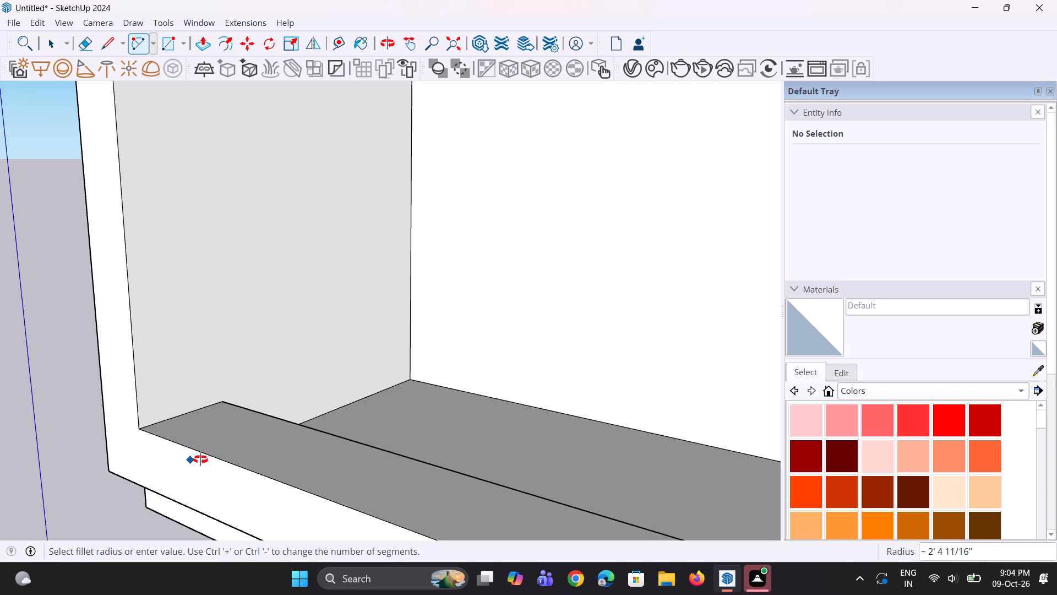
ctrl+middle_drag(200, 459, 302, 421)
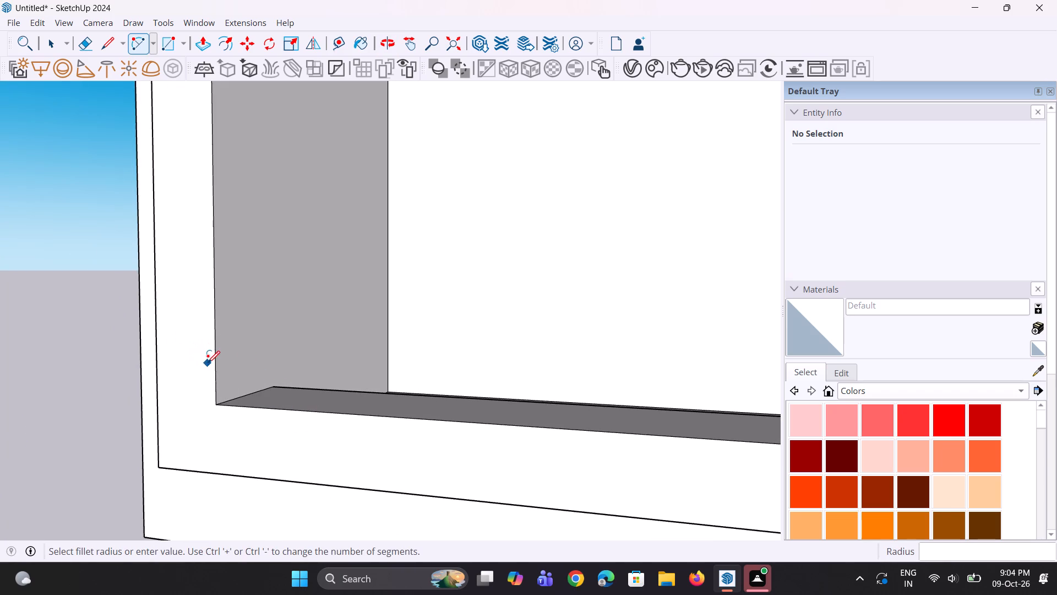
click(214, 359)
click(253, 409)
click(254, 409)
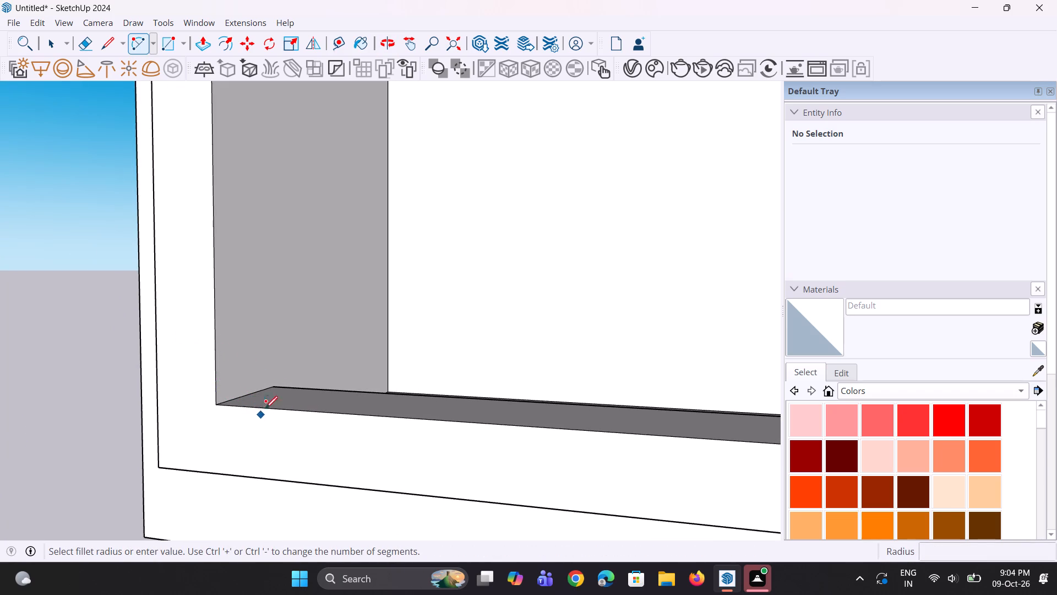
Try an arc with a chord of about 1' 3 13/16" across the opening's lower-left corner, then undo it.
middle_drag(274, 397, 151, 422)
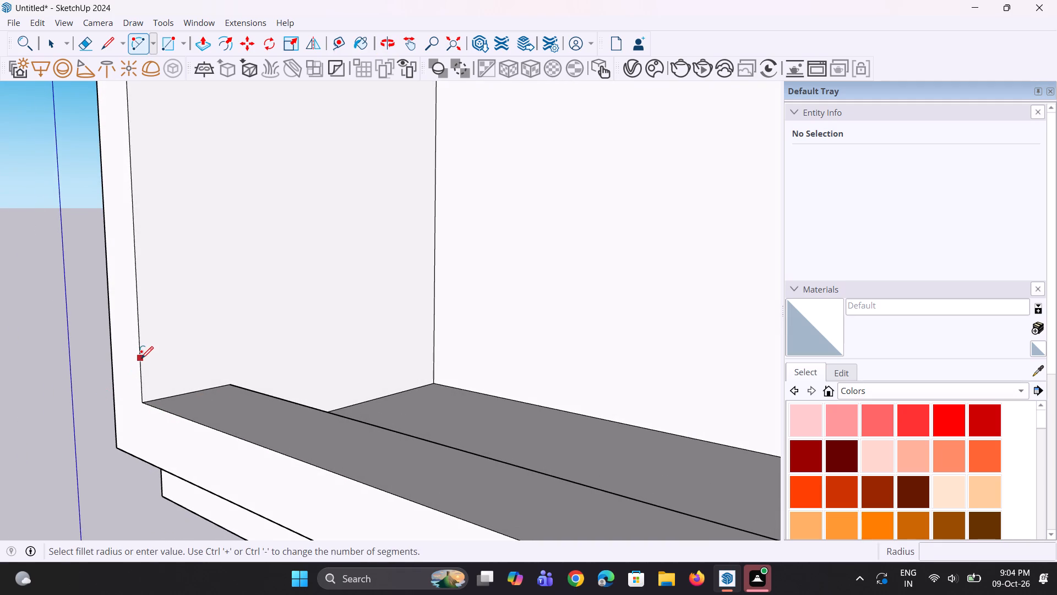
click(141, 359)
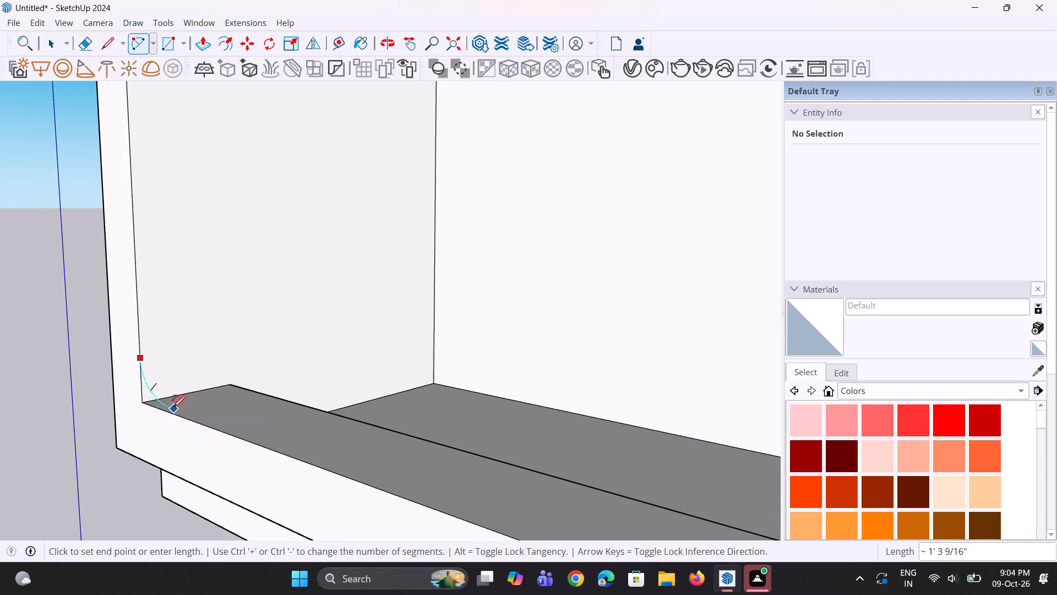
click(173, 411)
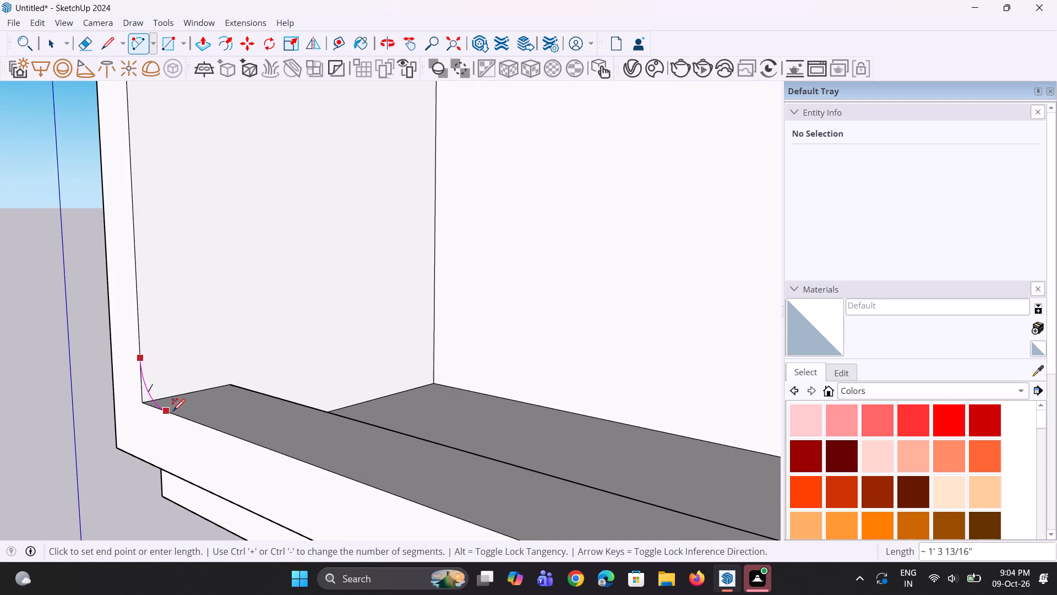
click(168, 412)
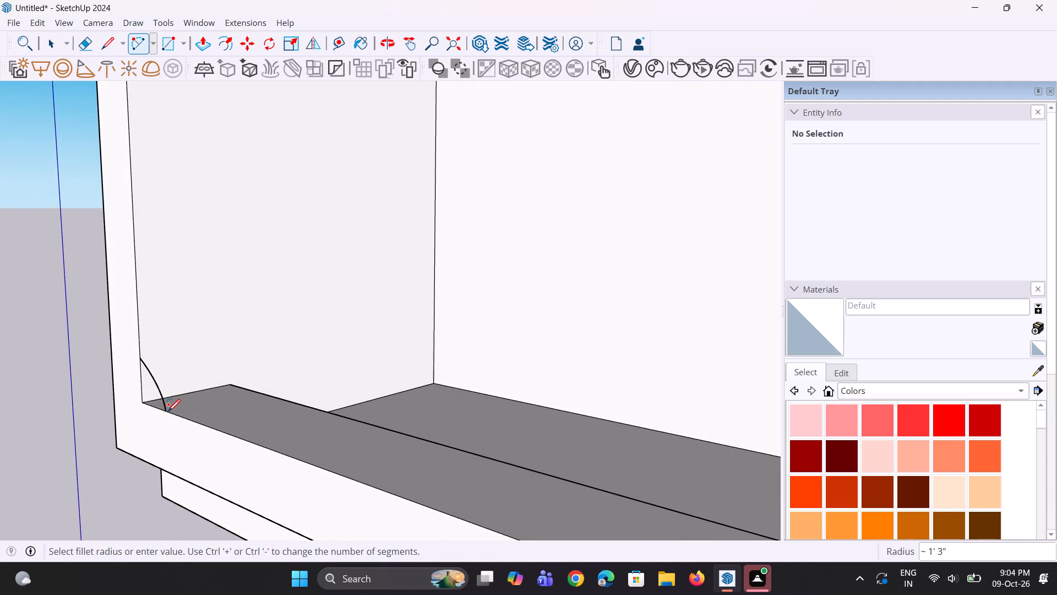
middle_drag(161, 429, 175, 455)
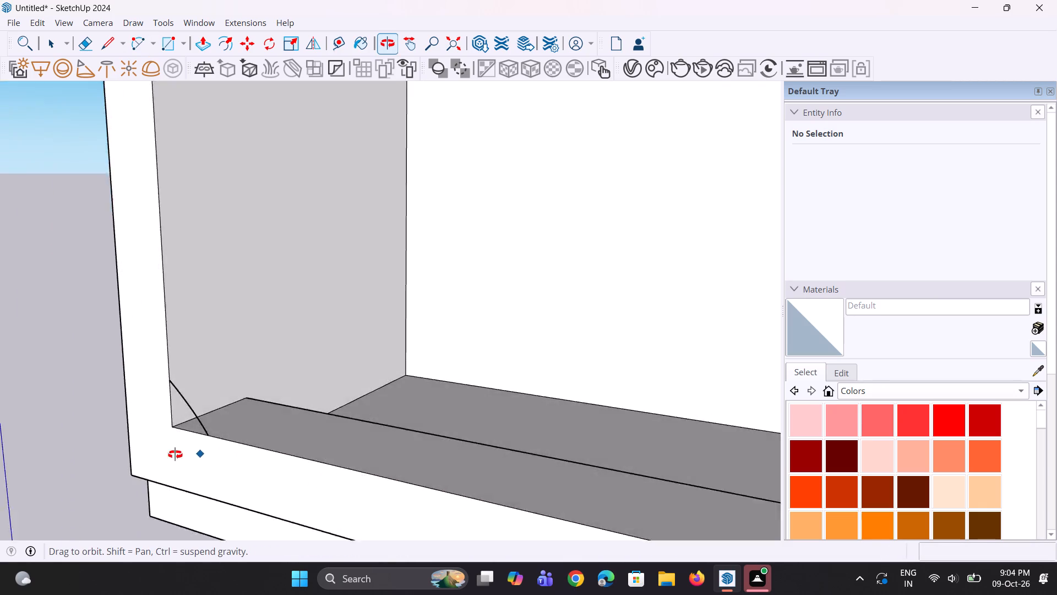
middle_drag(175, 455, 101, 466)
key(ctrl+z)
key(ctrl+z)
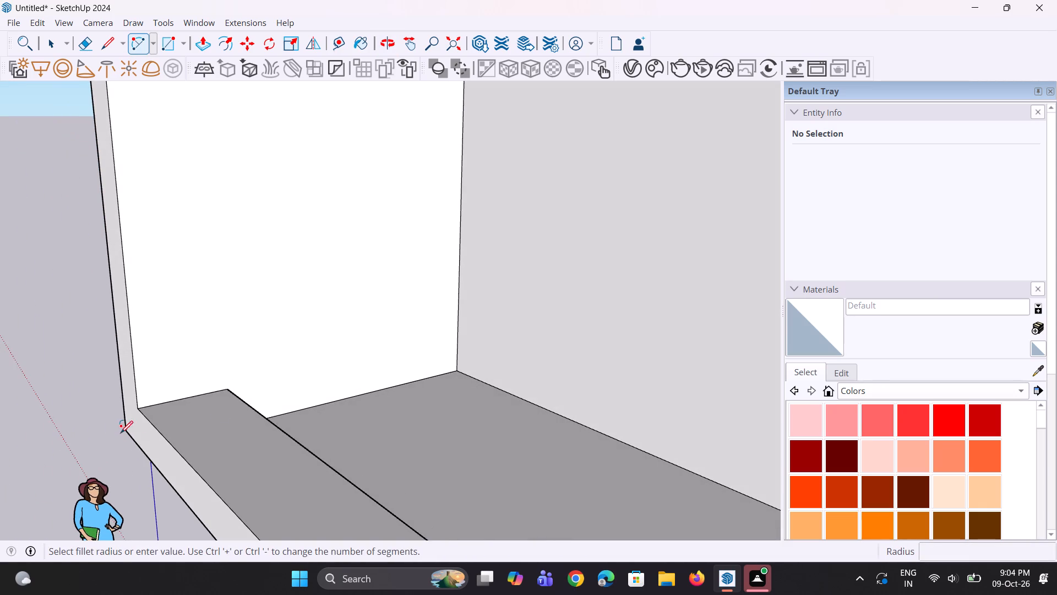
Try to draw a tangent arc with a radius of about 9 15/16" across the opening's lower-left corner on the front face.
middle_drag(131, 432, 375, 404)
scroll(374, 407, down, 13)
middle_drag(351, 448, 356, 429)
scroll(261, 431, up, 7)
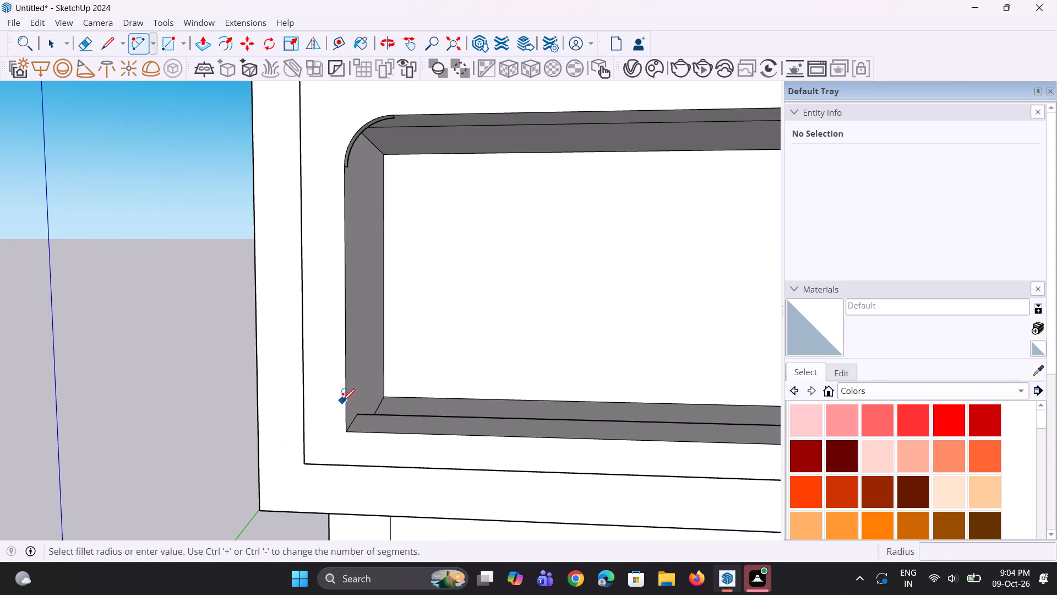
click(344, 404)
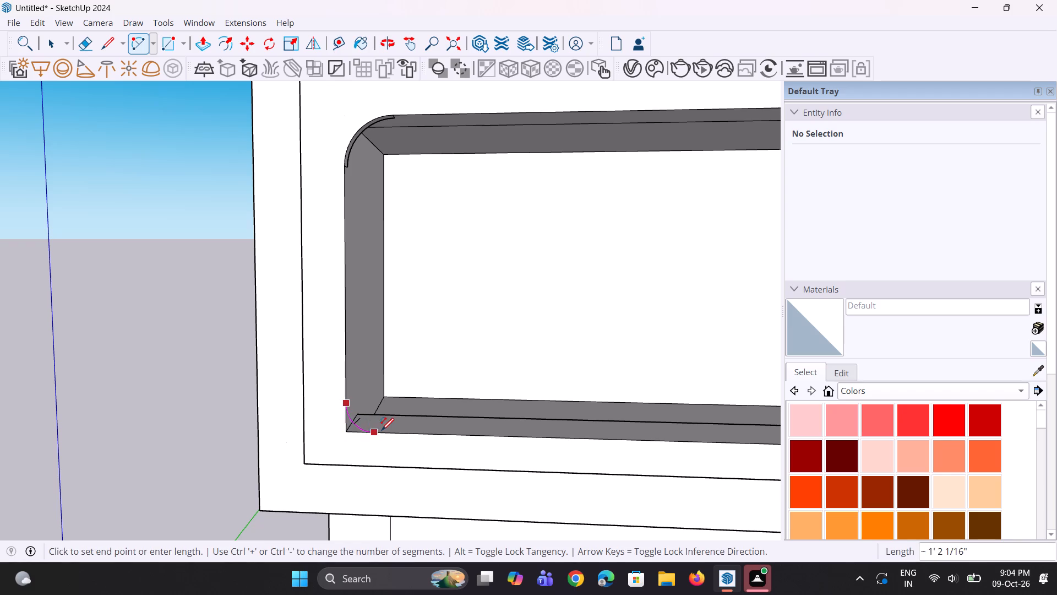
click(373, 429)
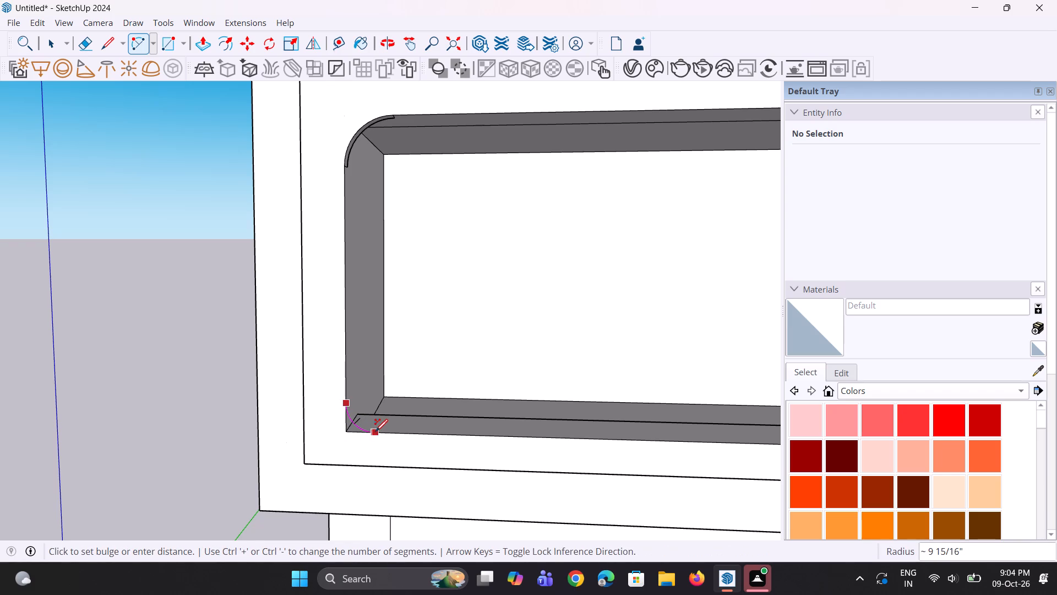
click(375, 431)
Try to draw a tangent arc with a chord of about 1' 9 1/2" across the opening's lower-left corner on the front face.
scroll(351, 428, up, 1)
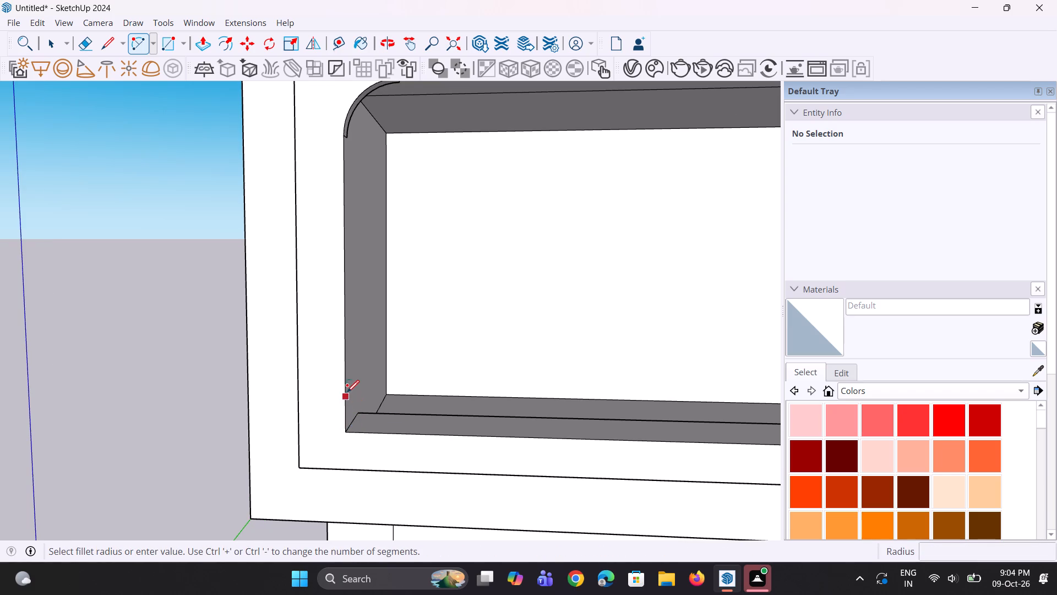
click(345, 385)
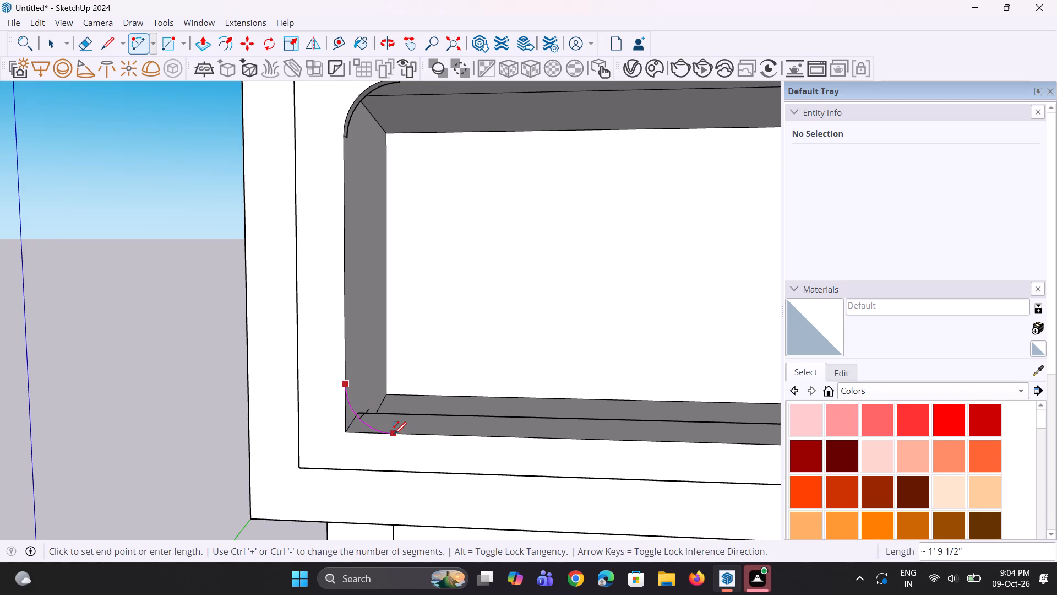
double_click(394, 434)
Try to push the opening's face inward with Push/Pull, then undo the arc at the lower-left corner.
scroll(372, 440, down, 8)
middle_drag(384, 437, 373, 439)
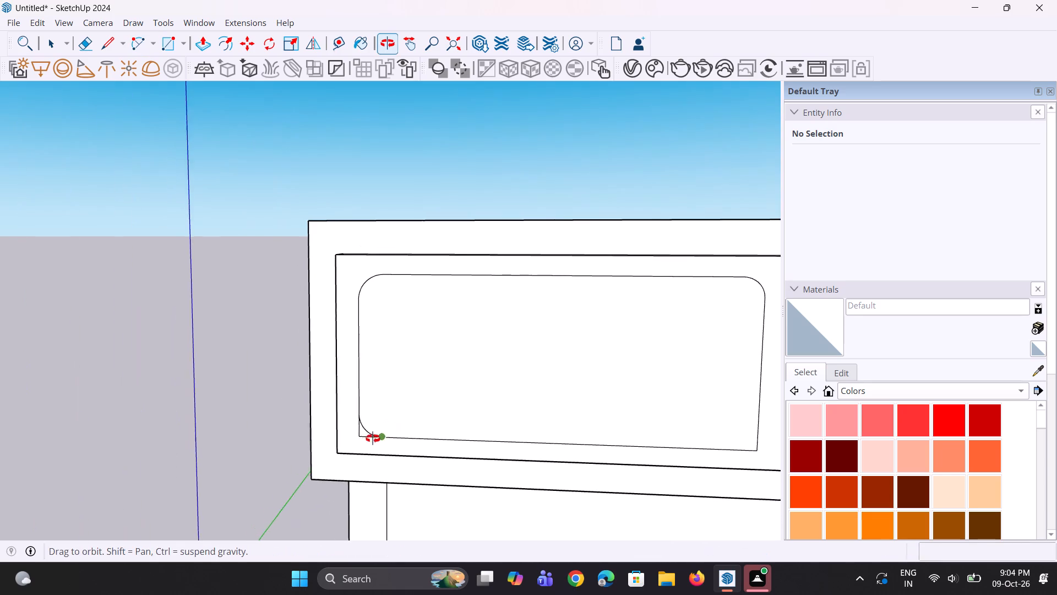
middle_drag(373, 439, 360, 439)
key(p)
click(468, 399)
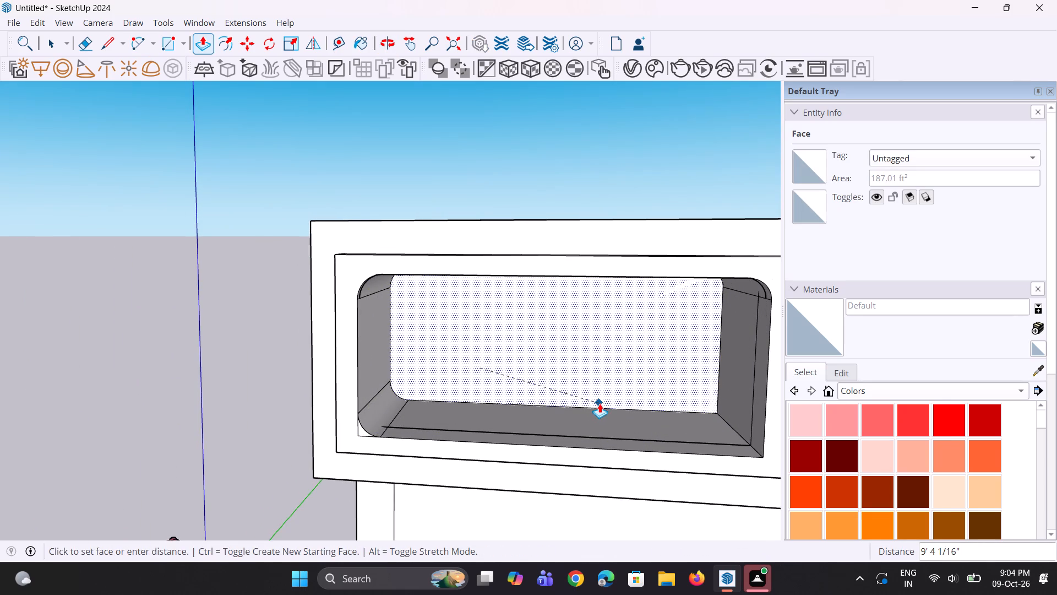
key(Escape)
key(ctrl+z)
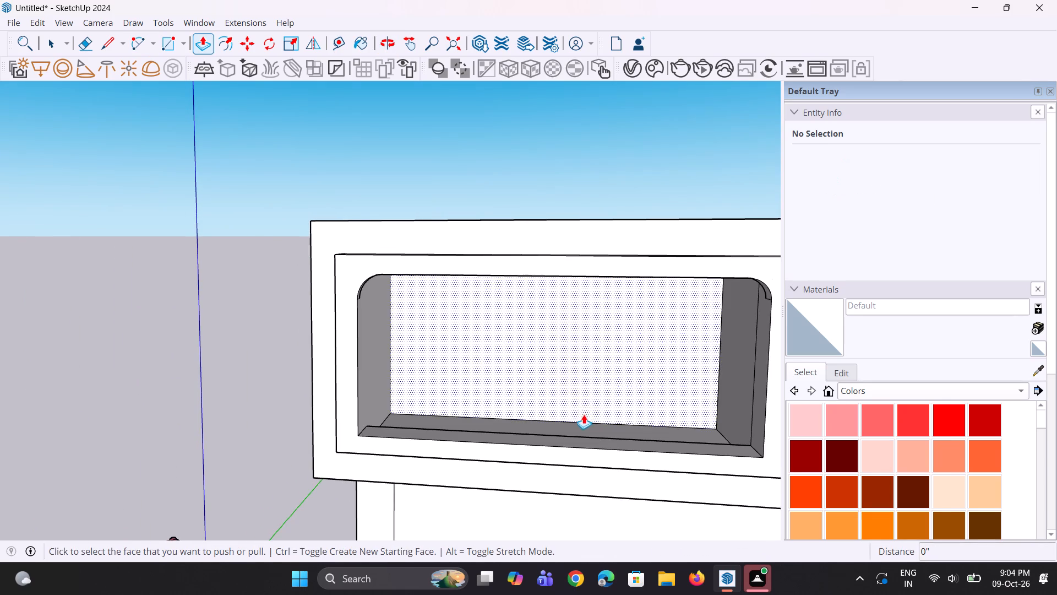
Undo the bottom bar that closes the opening surround between its two legs.
middle_drag(584, 414, 531, 416)
key(ctrl+z)
key(ctrl+z)
Erase the stray short vertical edge beside the surround's upper-right rounded corner.
middle_drag(462, 420, 462, 414)
scroll(462, 414, down, 3)
middle_drag(641, 360, 649, 348)
scroll(673, 311, up, 5)
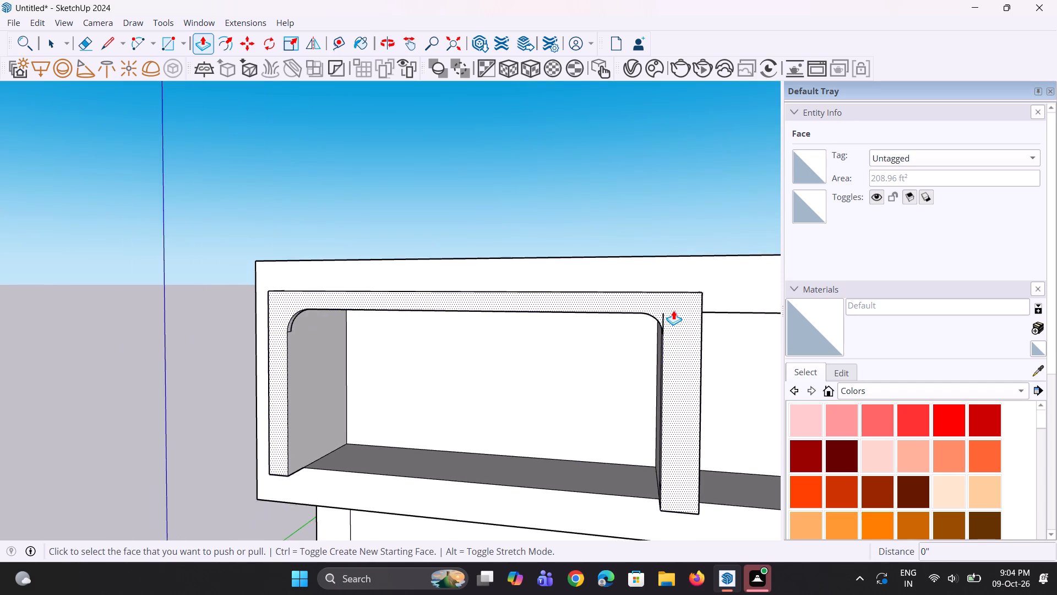
scroll(673, 310, up, 5)
key(e)
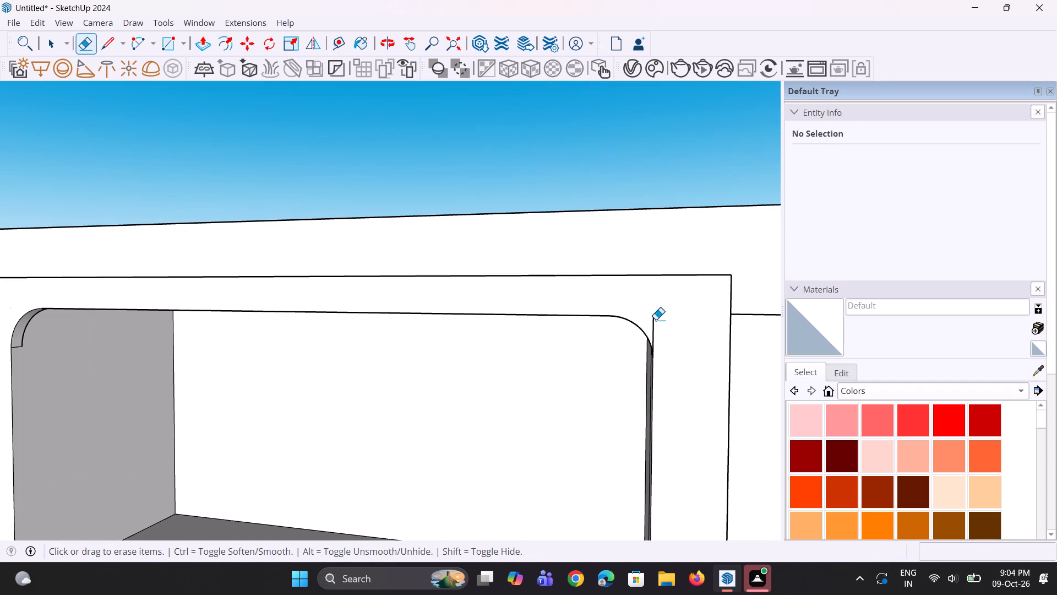
click(653, 323)
Push/Pull the inner face at the foot of the surround's right leg about 20' 10 3/4" across to the left leg.
scroll(653, 323, down, 9)
scroll(530, 388, down, 4)
middle_drag(468, 443, 484, 477)
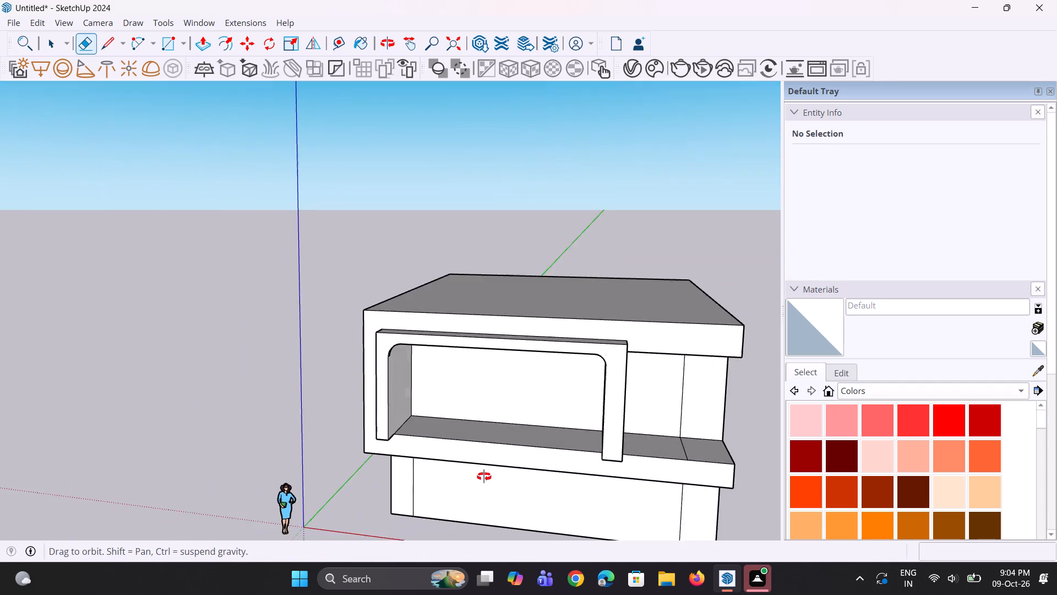
middle_drag(484, 477, 716, 357)
scroll(562, 432, up, 3)
key(p)
scroll(570, 449, up, 2)
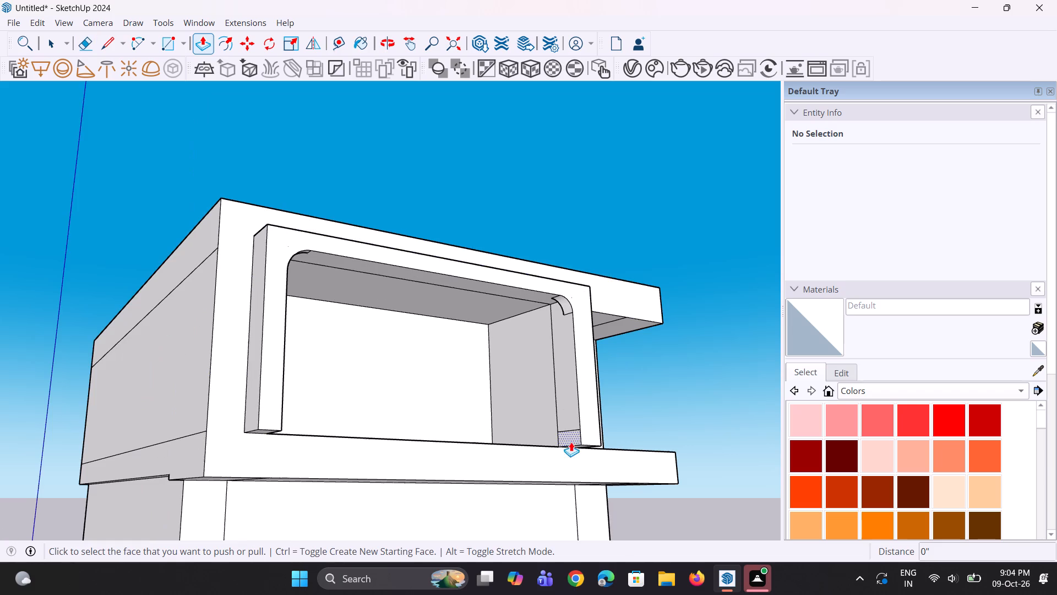
click(571, 437)
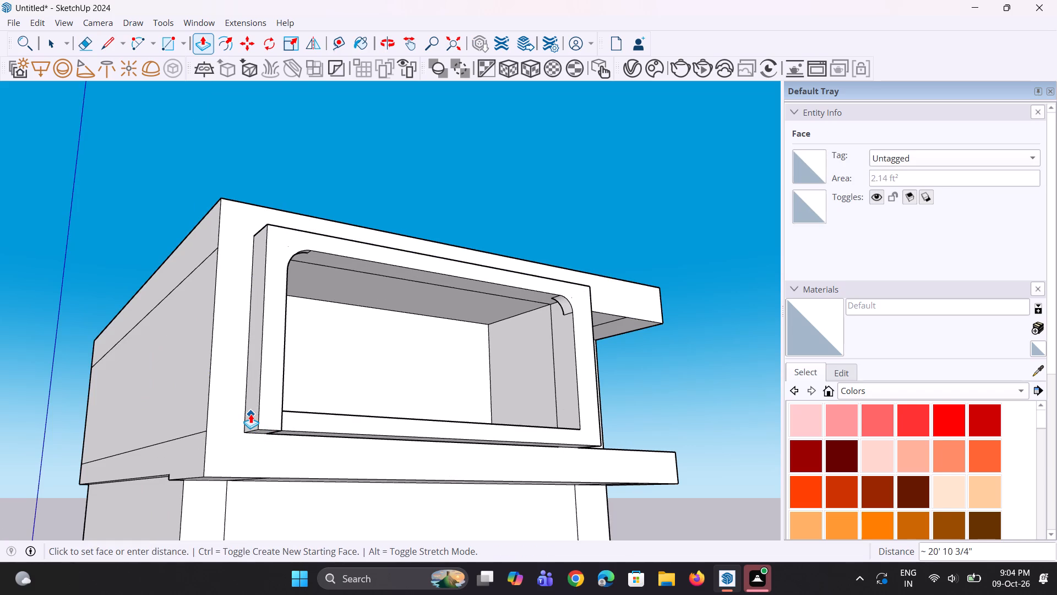
click(250, 414)
Push/Pull the inner top face of the surround's bottom bar by about 3 1/4".
middle_drag(299, 404, 32, 474)
scroll(89, 434, down, 4)
middle_drag(123, 431, 138, 485)
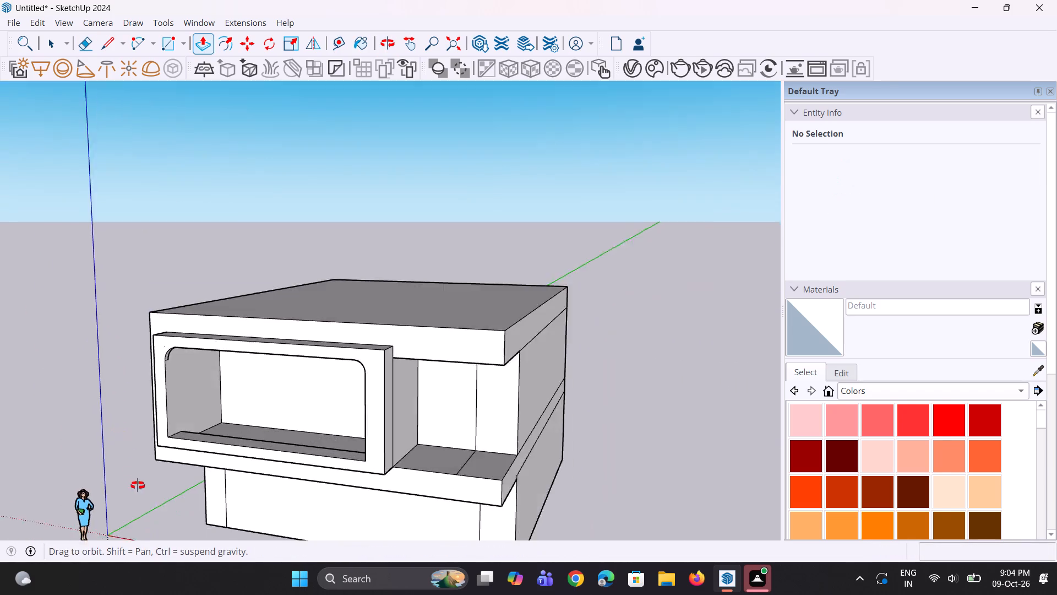
middle_drag(138, 485, 152, 496)
scroll(209, 445, up, 2)
click(209, 442)
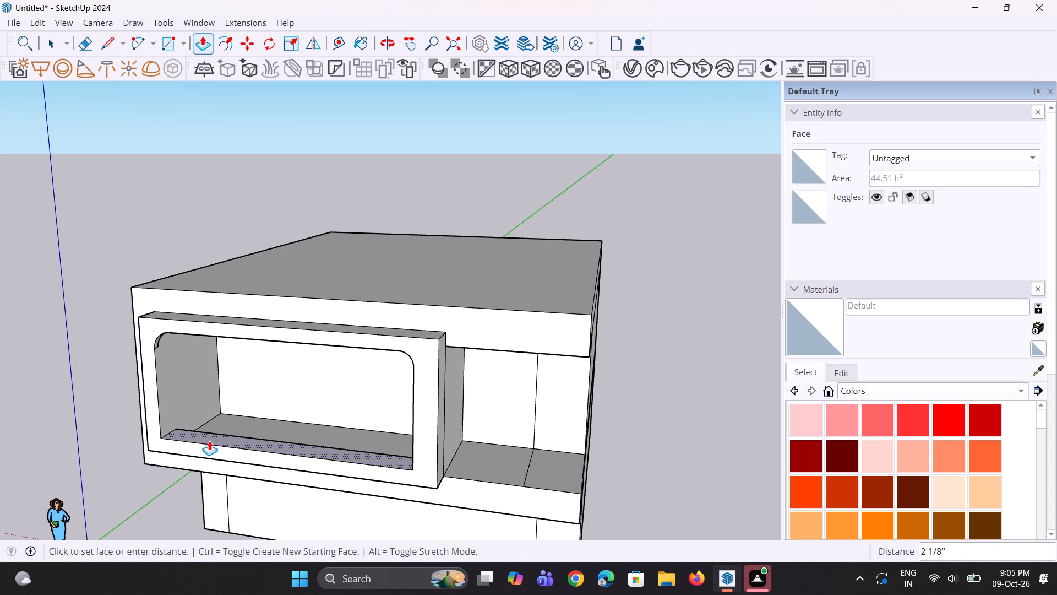
click(209, 439)
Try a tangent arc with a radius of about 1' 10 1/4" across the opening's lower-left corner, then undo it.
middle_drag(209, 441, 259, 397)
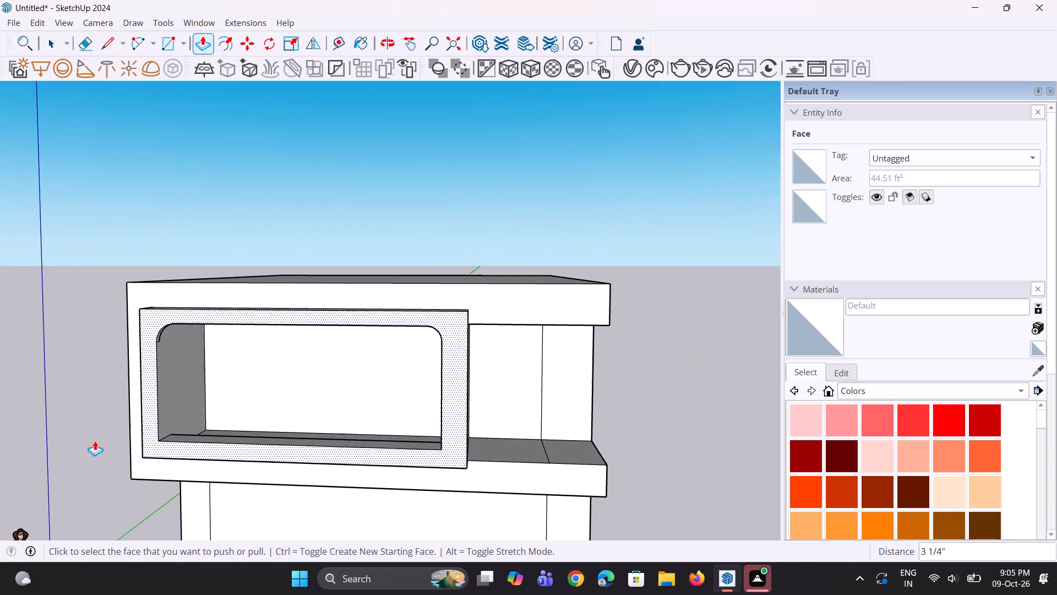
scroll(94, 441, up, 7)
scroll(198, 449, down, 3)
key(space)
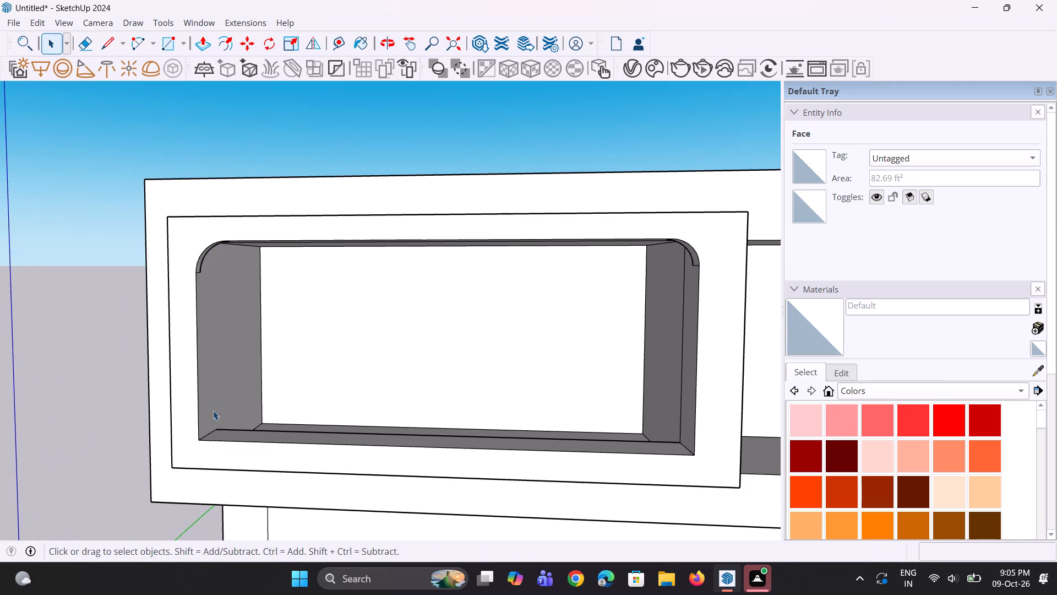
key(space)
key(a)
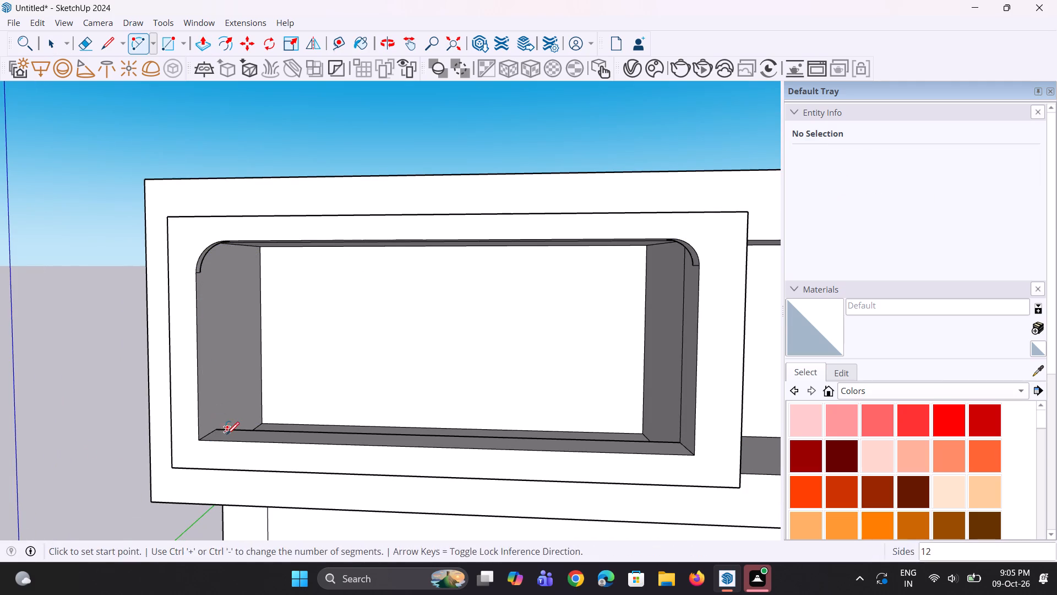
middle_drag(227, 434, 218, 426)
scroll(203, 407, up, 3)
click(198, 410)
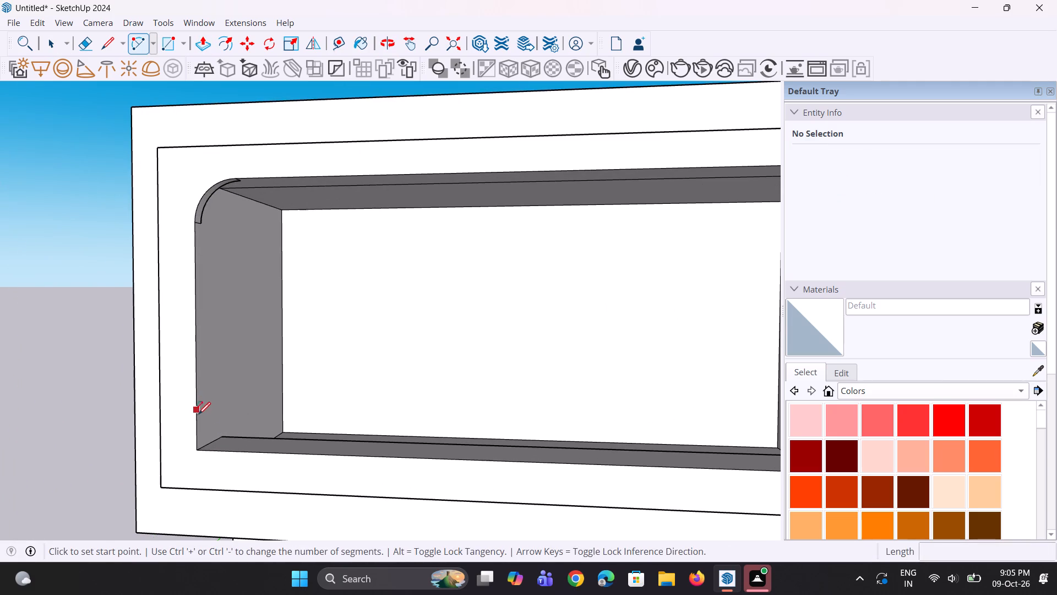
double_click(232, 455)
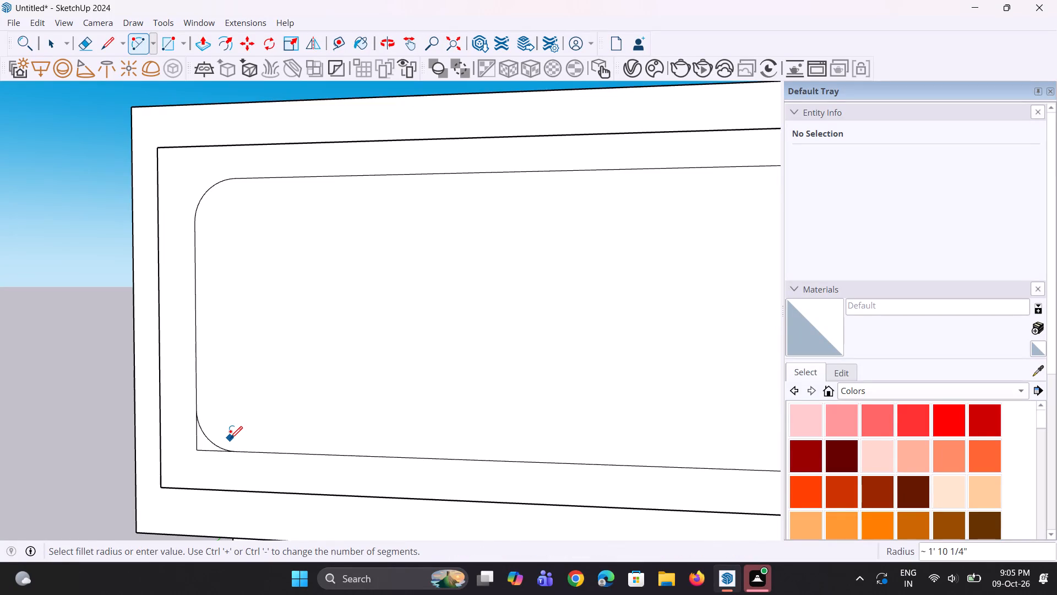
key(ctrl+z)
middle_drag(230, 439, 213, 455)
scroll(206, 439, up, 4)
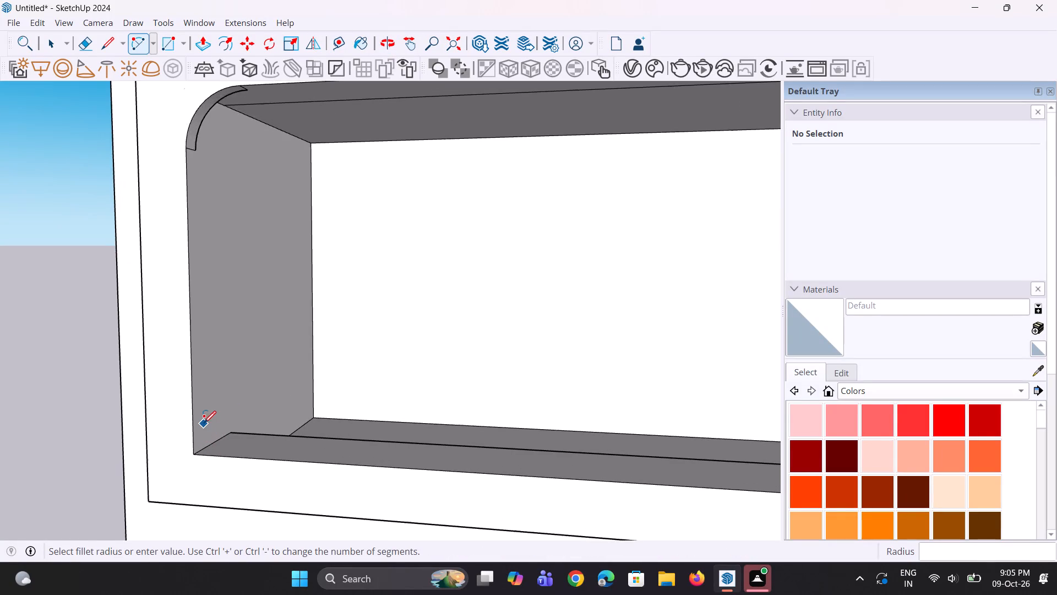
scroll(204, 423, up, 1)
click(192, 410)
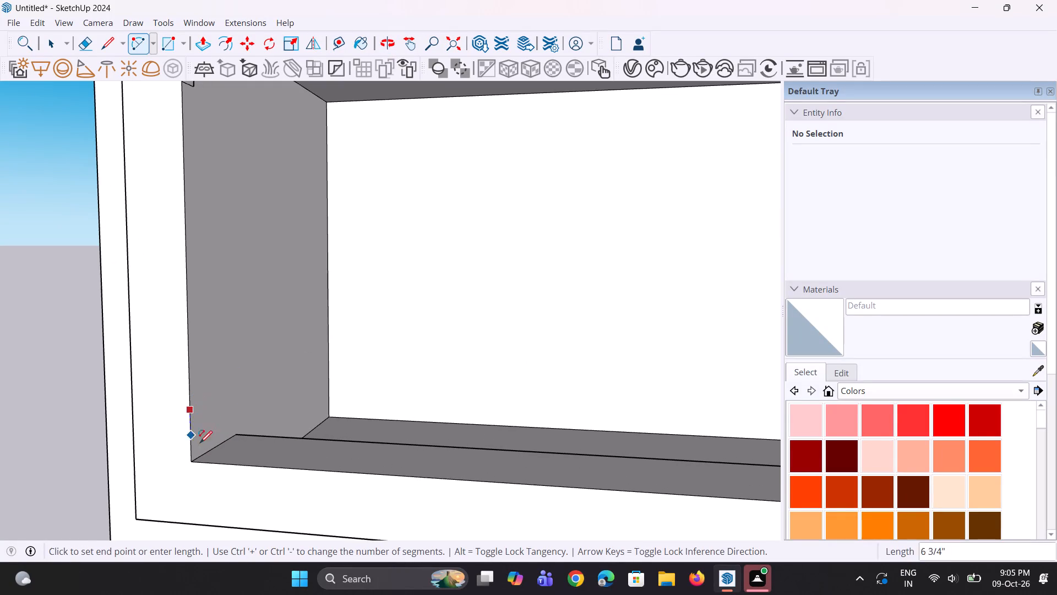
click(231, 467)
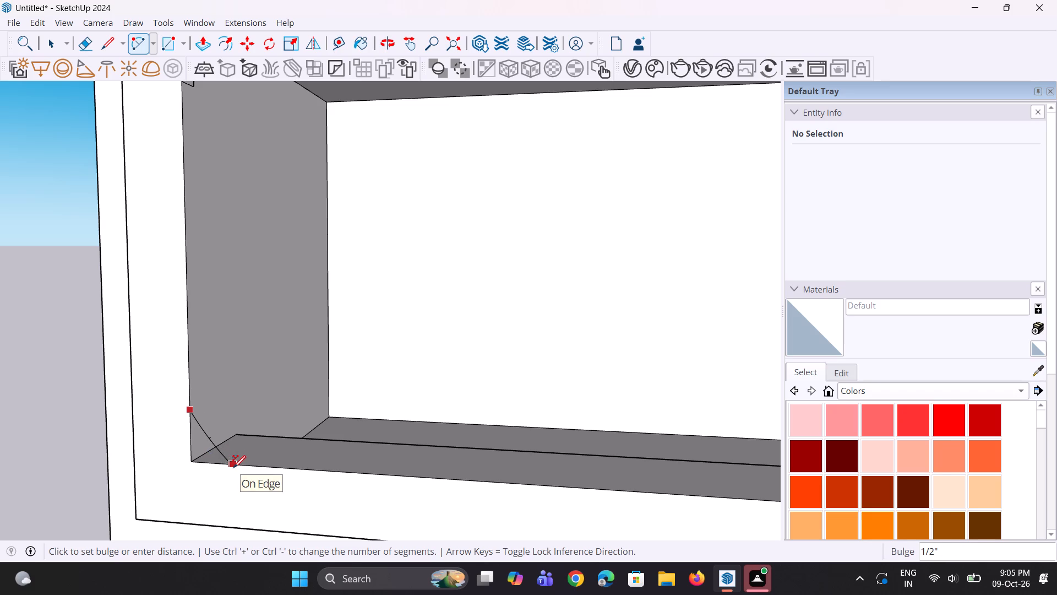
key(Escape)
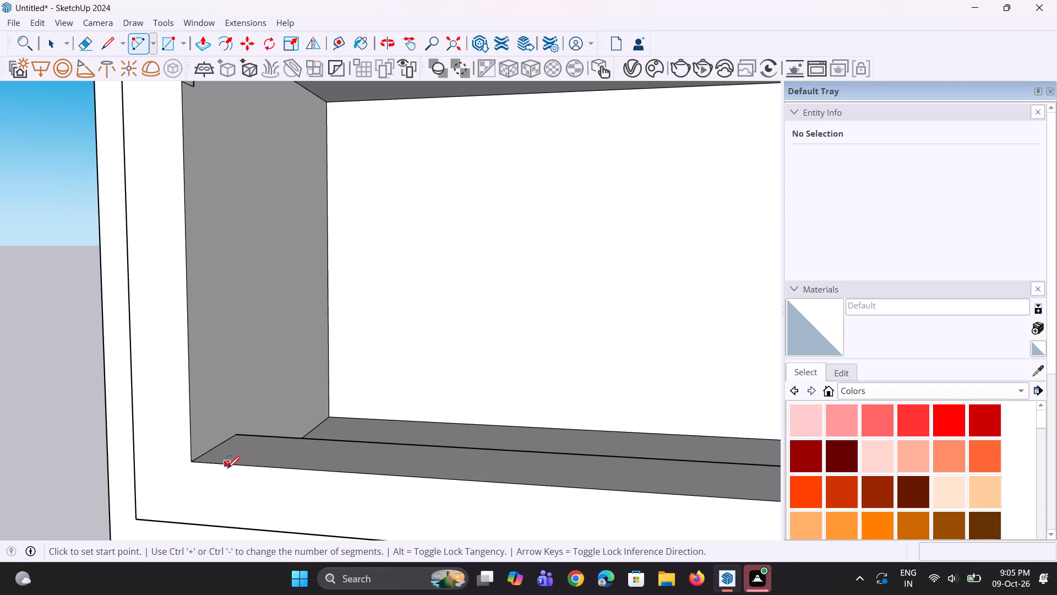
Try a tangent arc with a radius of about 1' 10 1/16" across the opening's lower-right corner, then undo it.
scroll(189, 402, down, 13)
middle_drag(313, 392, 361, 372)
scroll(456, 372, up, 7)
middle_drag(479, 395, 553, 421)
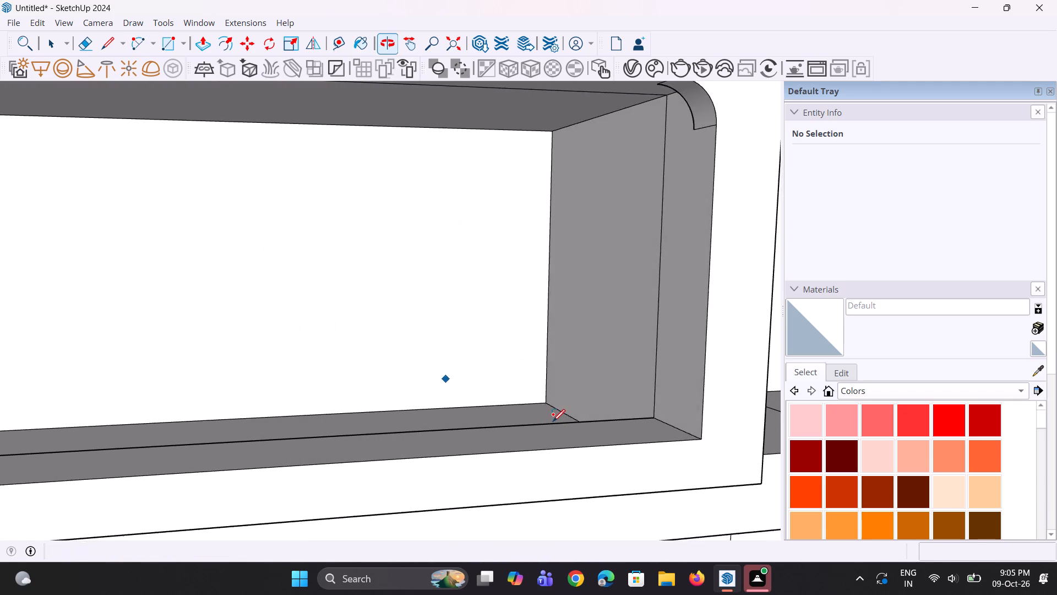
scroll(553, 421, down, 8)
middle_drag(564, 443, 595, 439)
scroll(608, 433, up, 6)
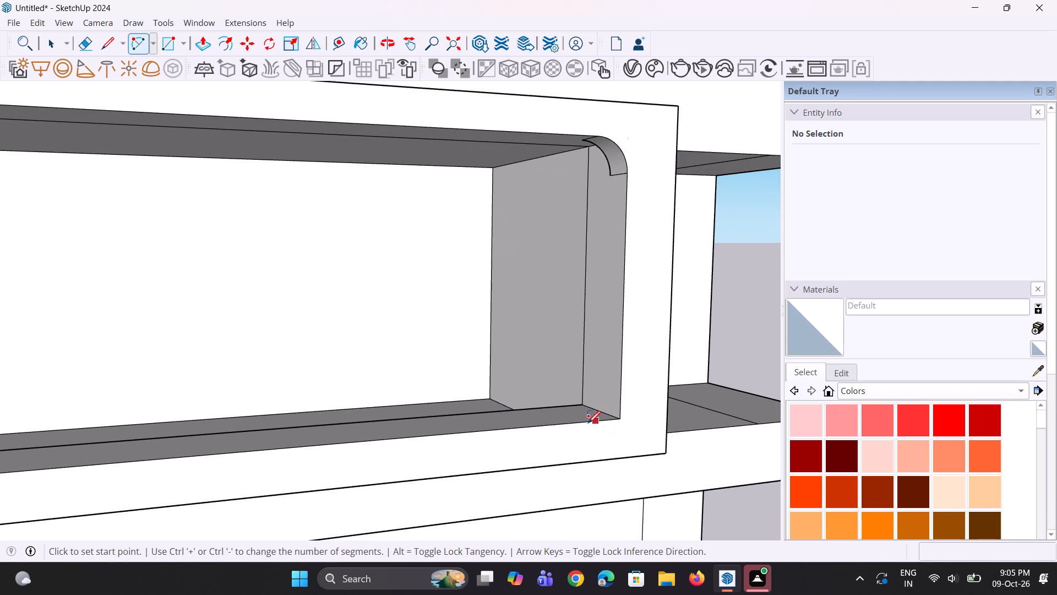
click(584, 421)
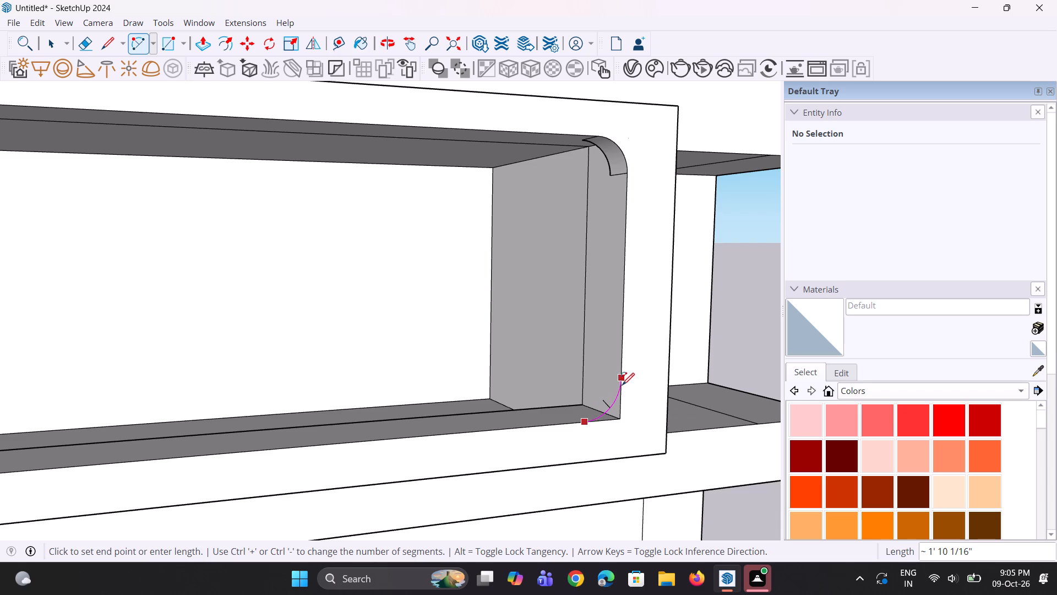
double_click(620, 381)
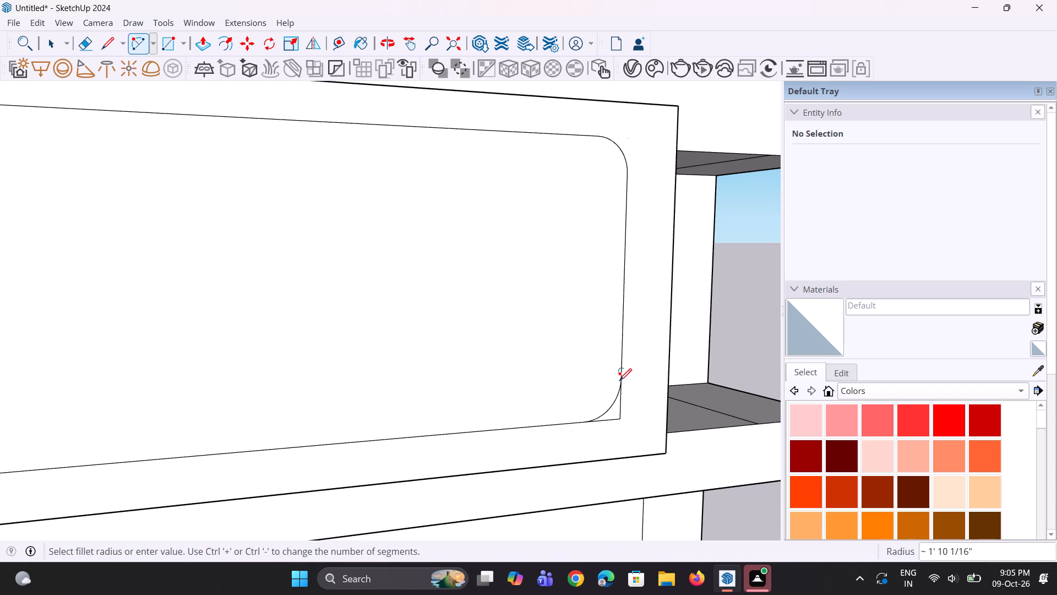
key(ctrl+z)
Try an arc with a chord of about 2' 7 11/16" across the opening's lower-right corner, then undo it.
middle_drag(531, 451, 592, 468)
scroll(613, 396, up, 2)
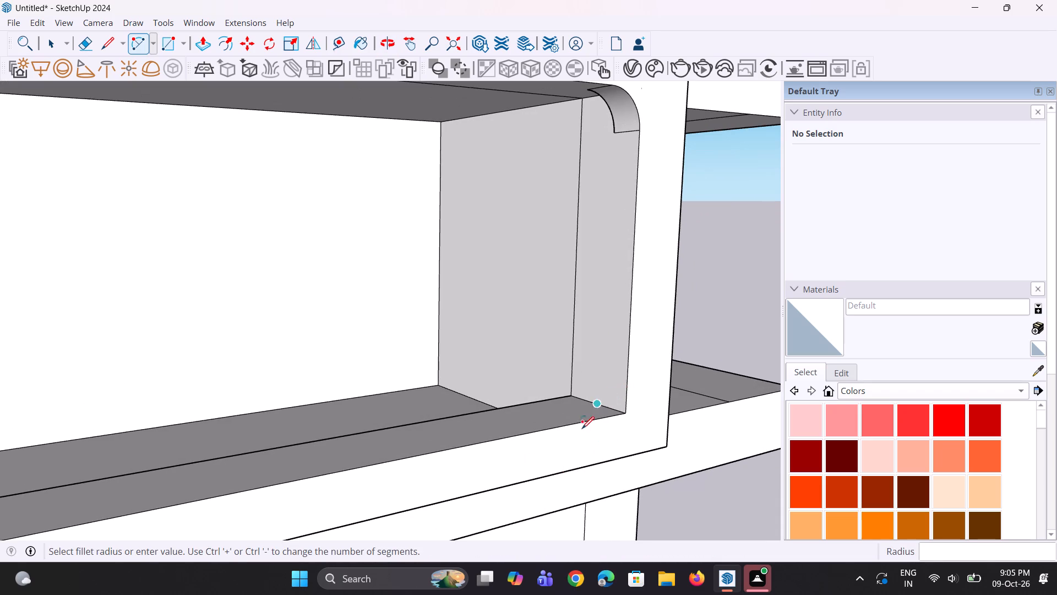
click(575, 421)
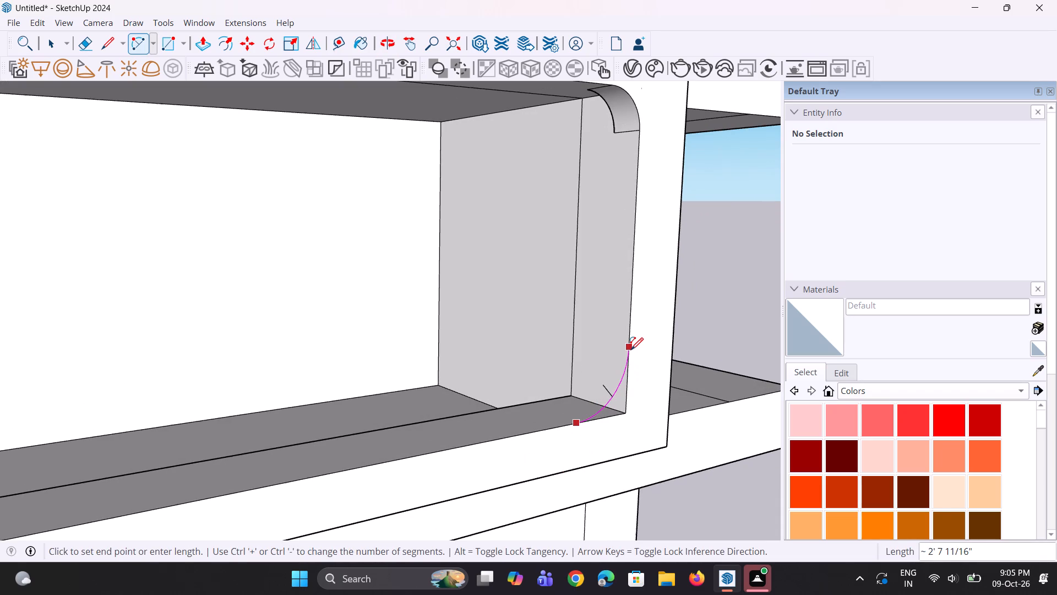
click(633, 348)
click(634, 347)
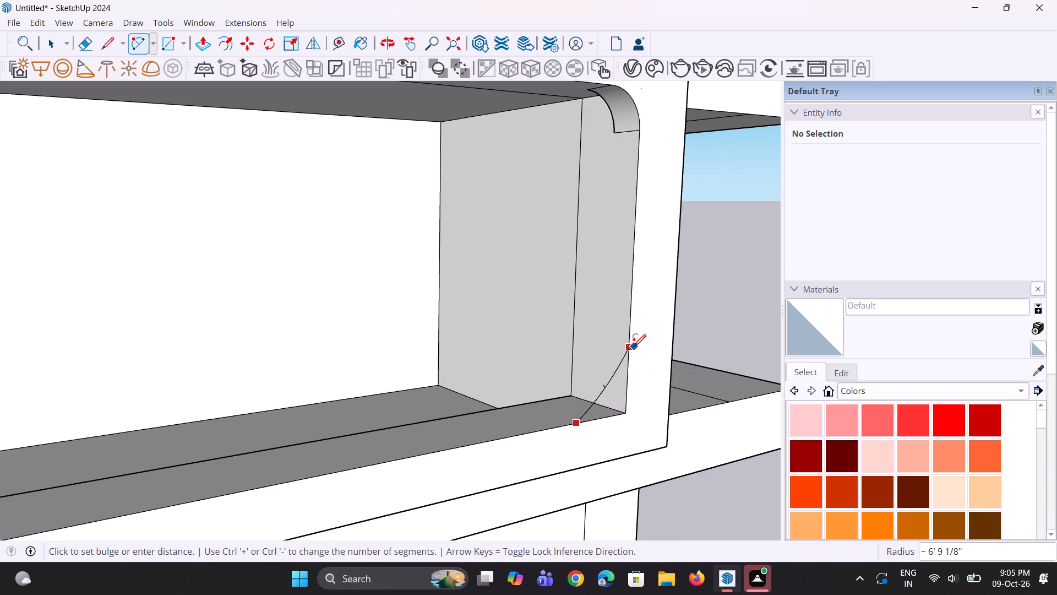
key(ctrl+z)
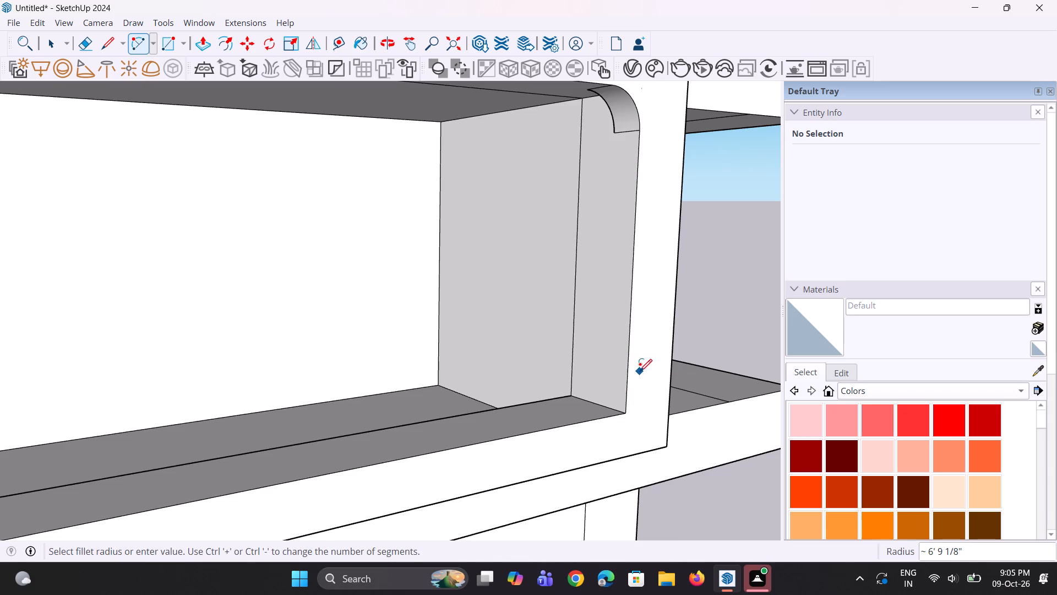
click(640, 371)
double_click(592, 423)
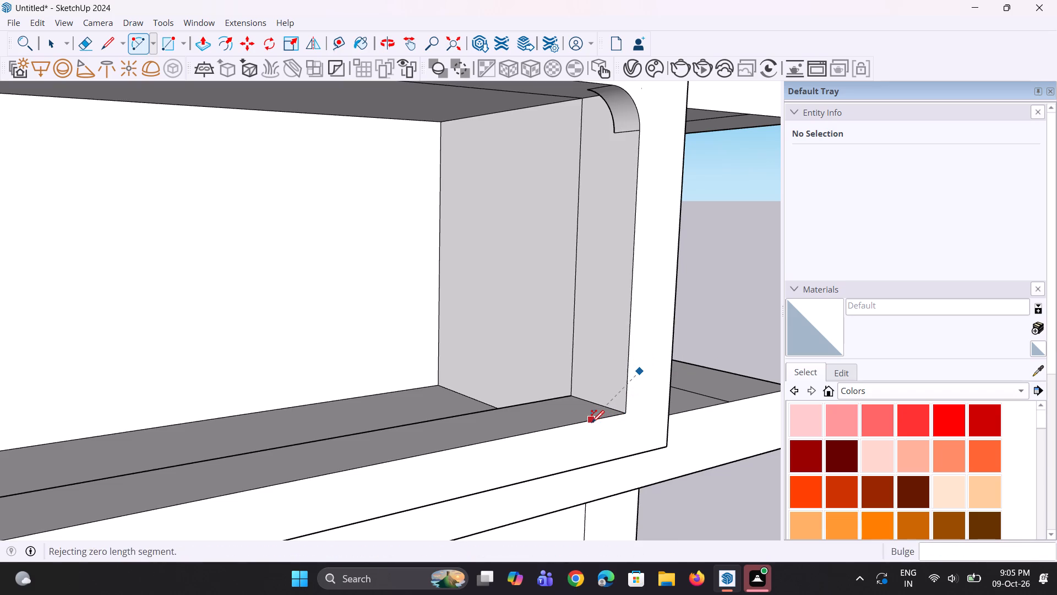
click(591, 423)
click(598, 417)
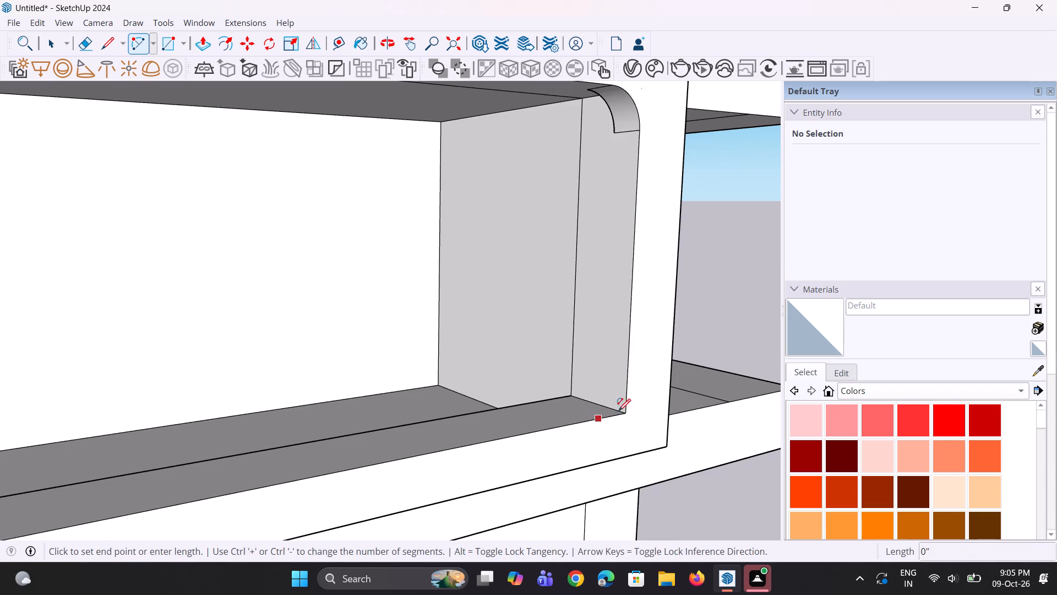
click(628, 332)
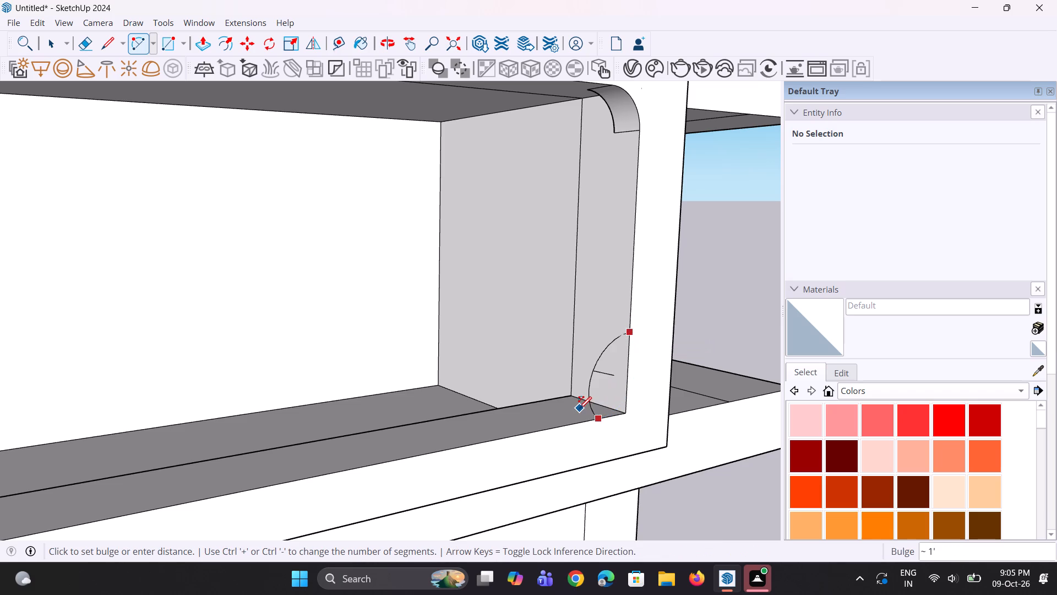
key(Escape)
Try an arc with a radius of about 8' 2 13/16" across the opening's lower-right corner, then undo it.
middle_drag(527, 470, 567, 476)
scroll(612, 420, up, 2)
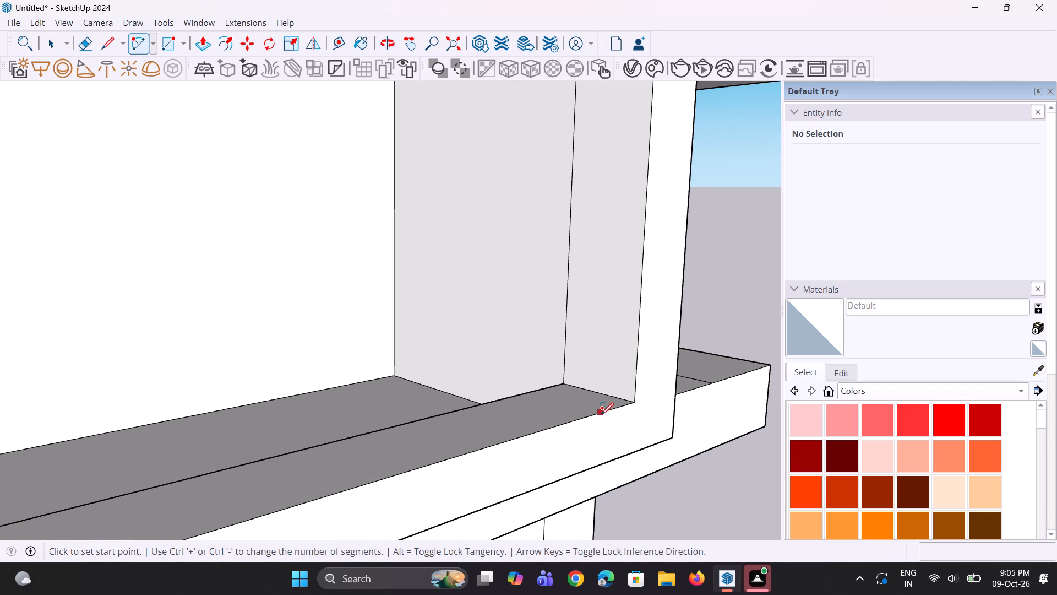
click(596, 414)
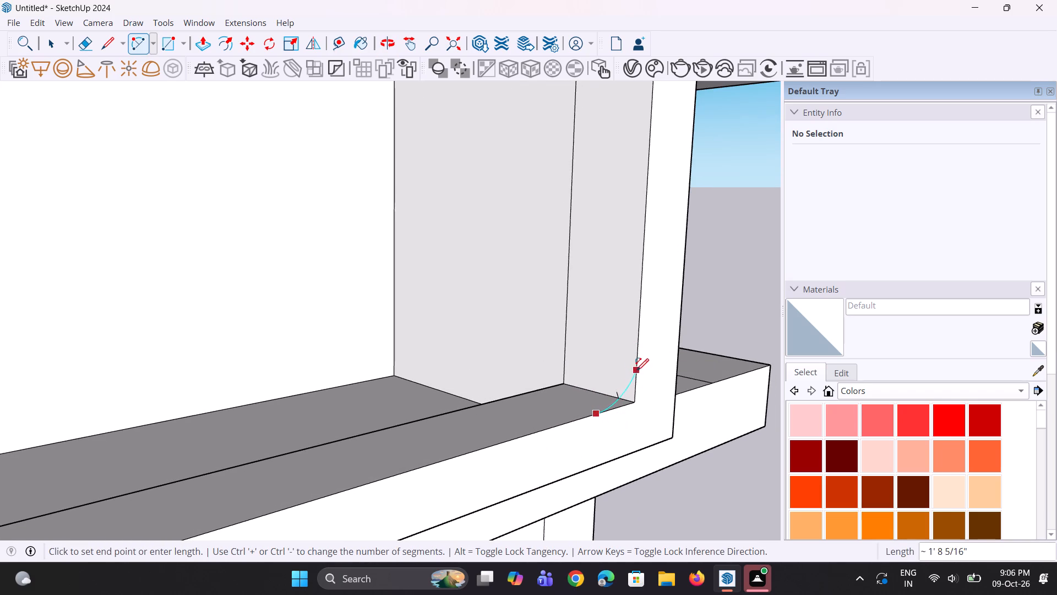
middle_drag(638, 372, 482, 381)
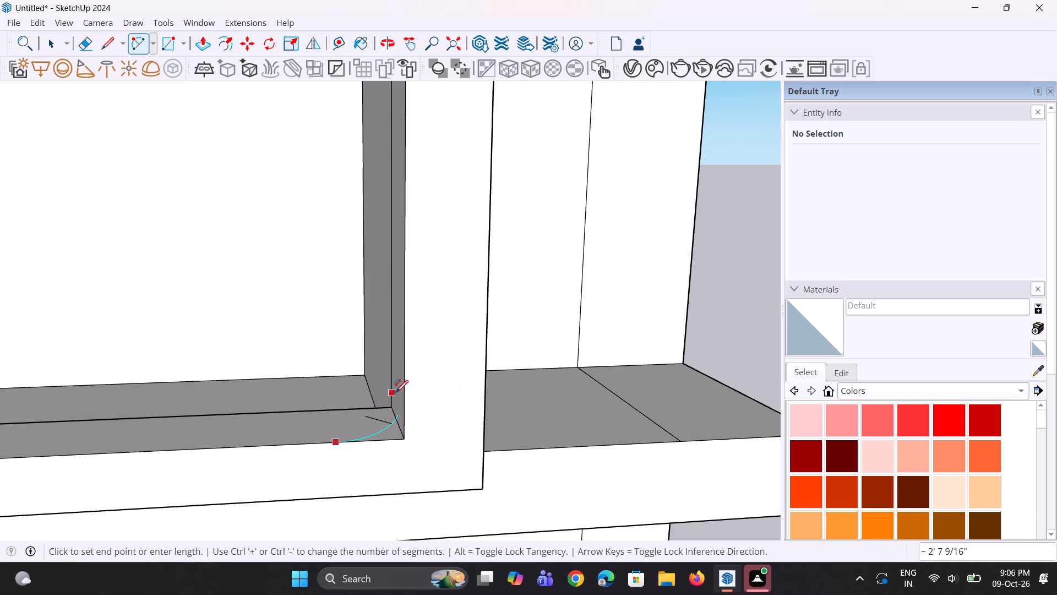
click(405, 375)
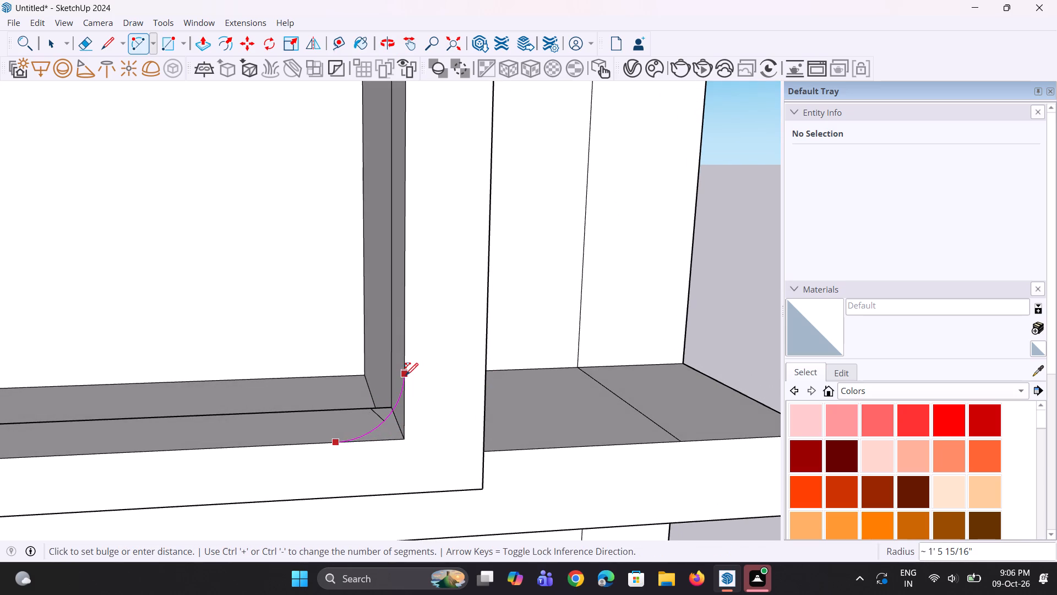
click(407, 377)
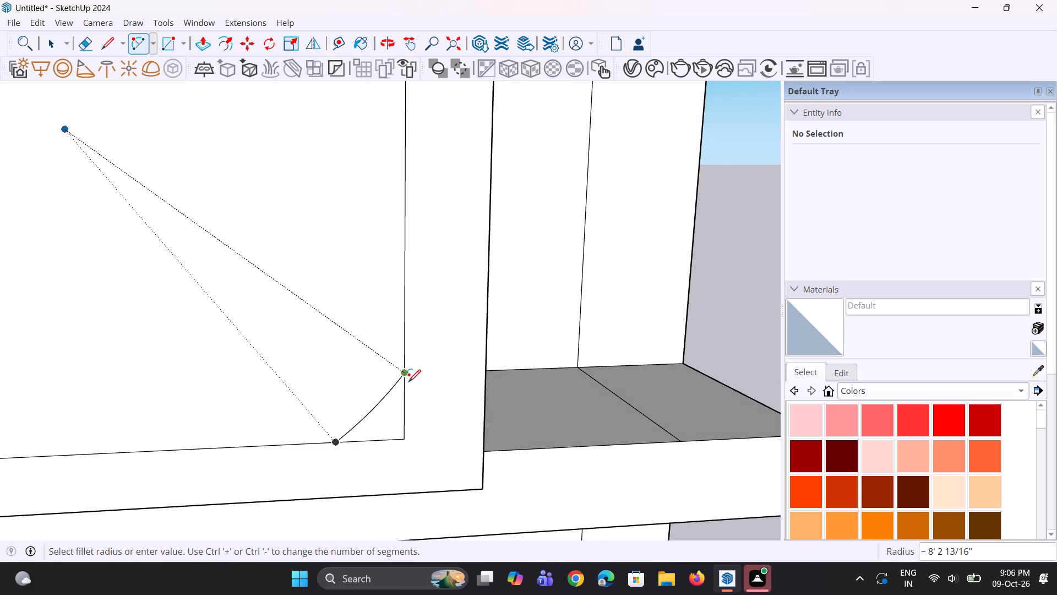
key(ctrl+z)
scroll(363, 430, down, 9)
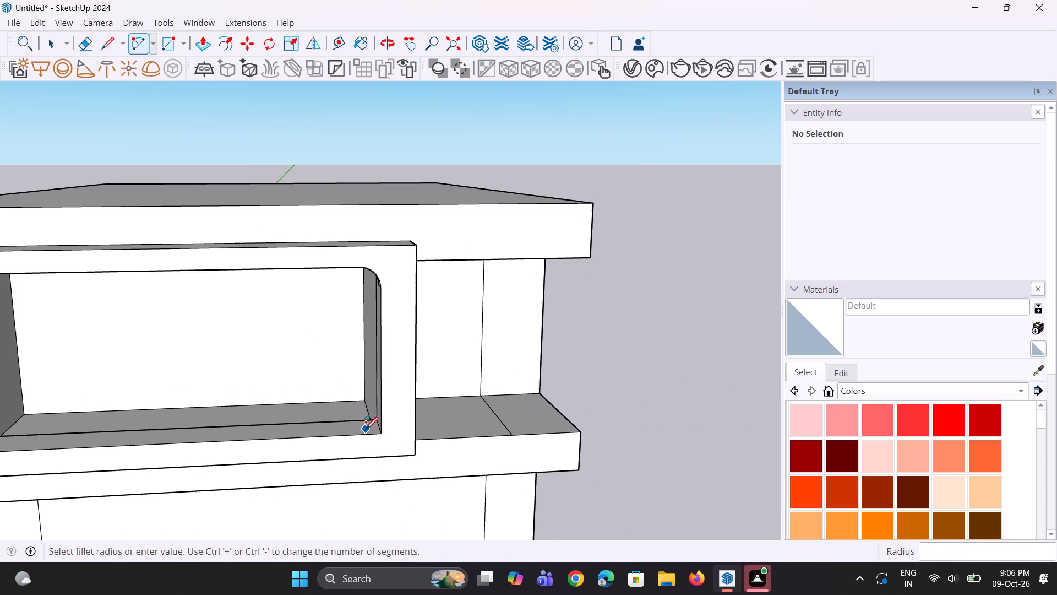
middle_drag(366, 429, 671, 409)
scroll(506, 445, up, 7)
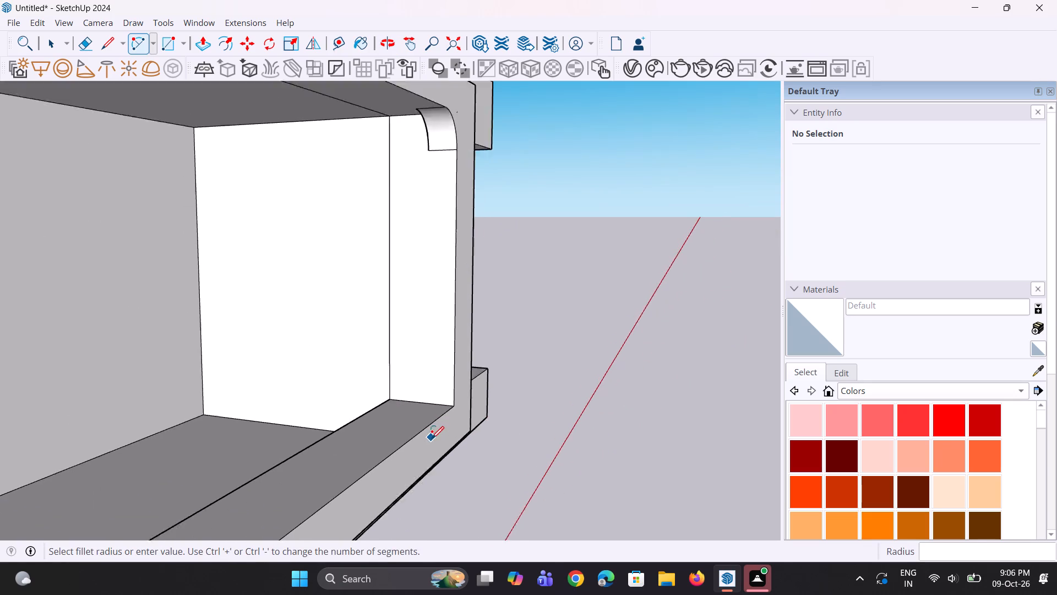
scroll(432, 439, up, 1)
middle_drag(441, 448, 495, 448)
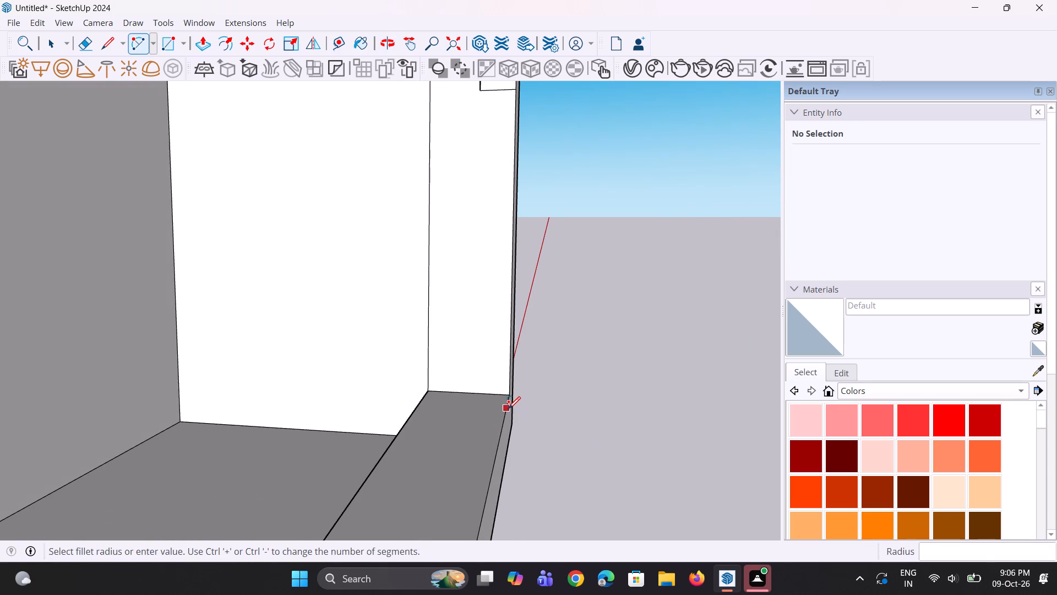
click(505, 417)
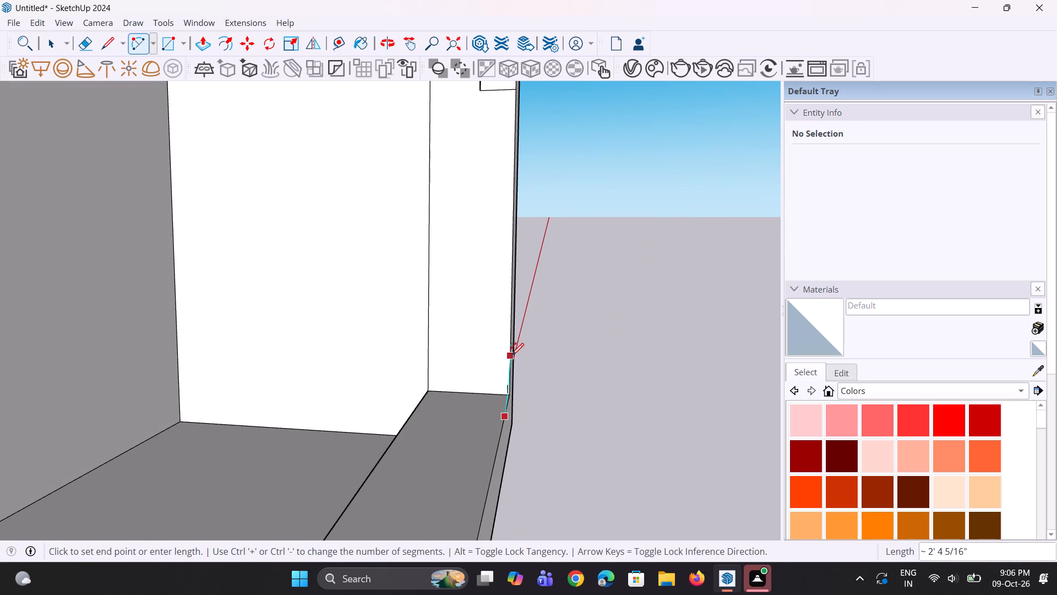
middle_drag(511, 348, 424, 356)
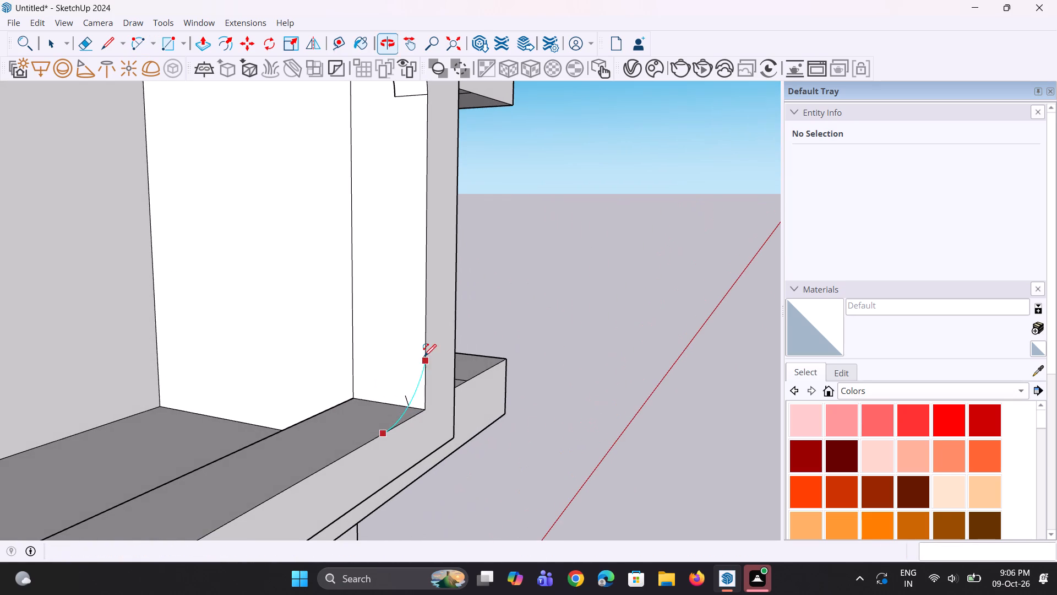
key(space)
Push the opening surround's front face back by about 4 7/8".
scroll(385, 436, down, 4)
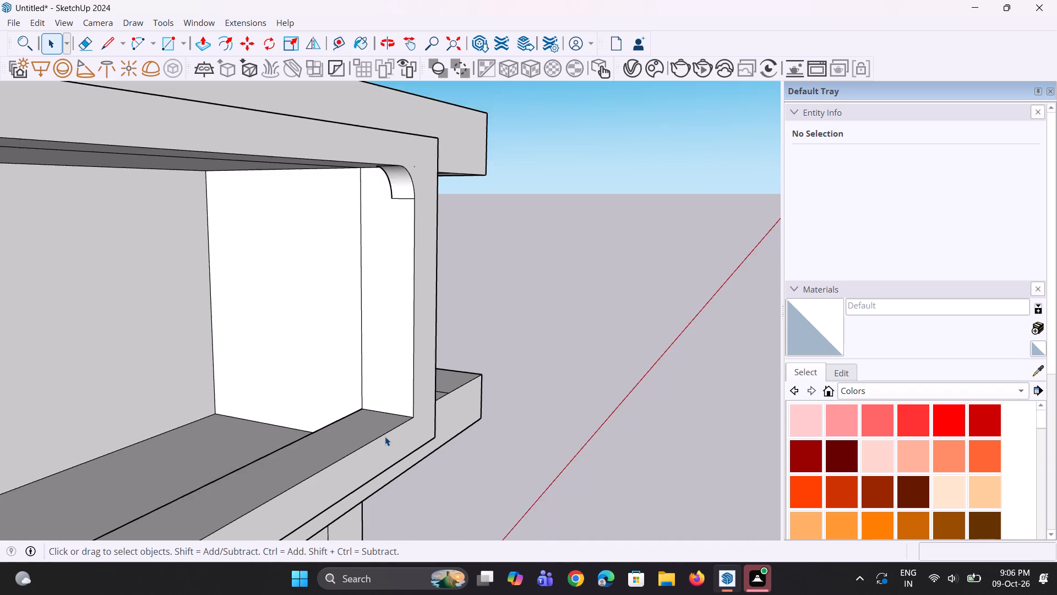
scroll(385, 436, down, 4)
key(p)
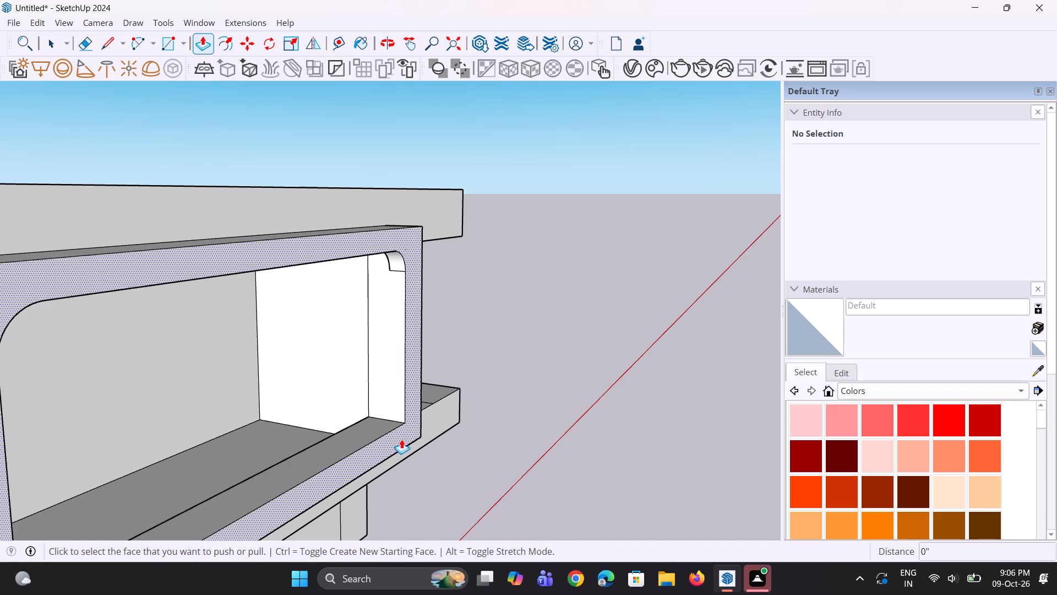
click(401, 439)
click(394, 435)
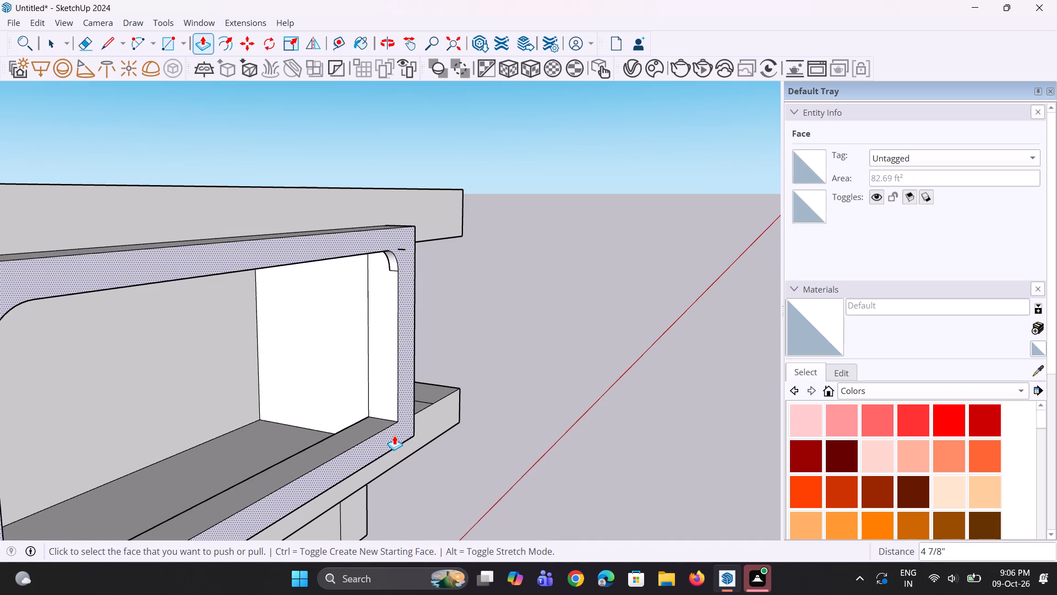
click(394, 435)
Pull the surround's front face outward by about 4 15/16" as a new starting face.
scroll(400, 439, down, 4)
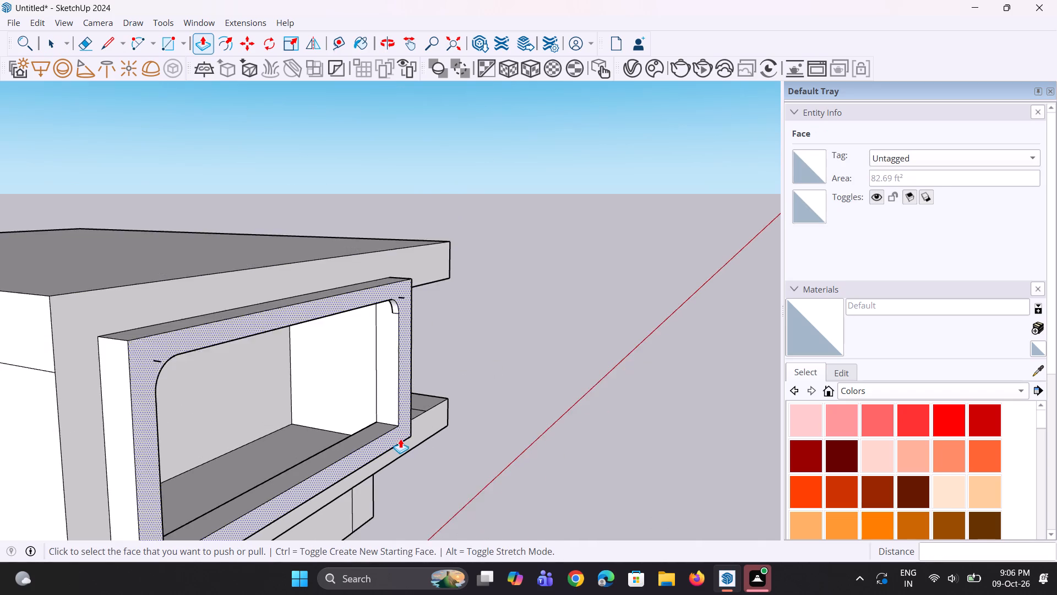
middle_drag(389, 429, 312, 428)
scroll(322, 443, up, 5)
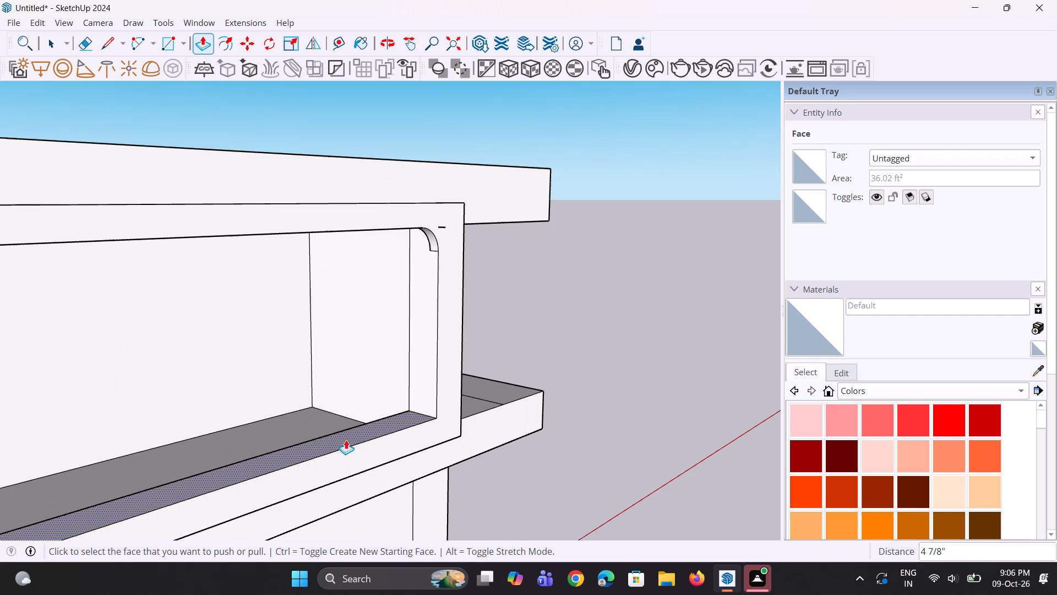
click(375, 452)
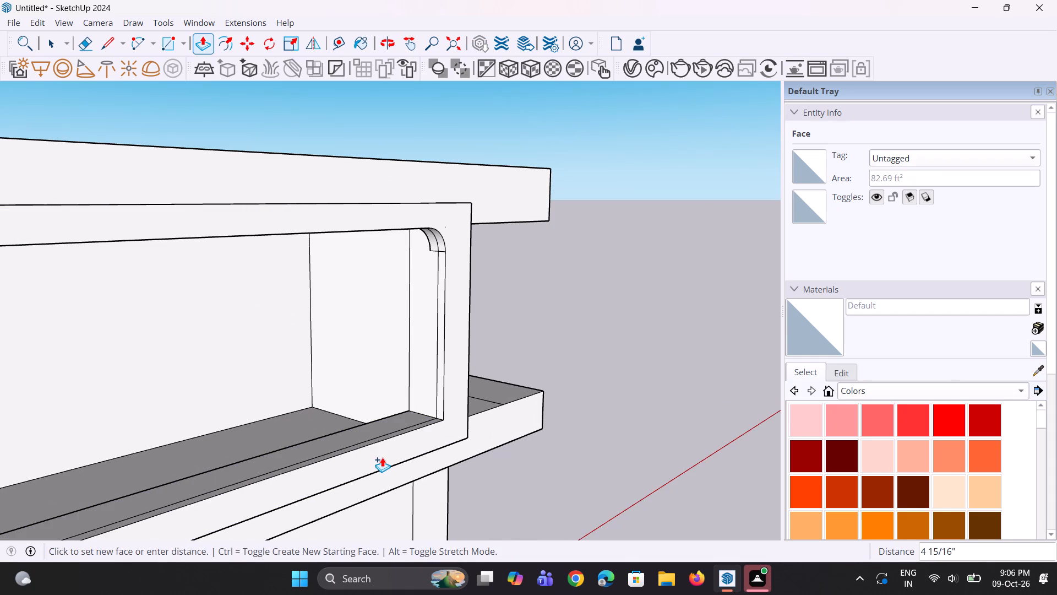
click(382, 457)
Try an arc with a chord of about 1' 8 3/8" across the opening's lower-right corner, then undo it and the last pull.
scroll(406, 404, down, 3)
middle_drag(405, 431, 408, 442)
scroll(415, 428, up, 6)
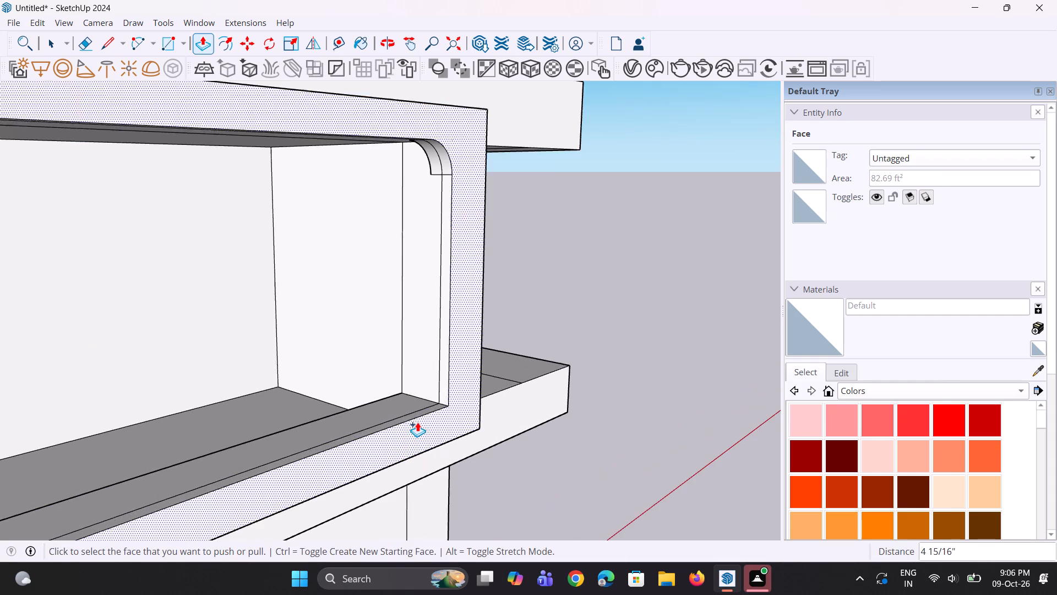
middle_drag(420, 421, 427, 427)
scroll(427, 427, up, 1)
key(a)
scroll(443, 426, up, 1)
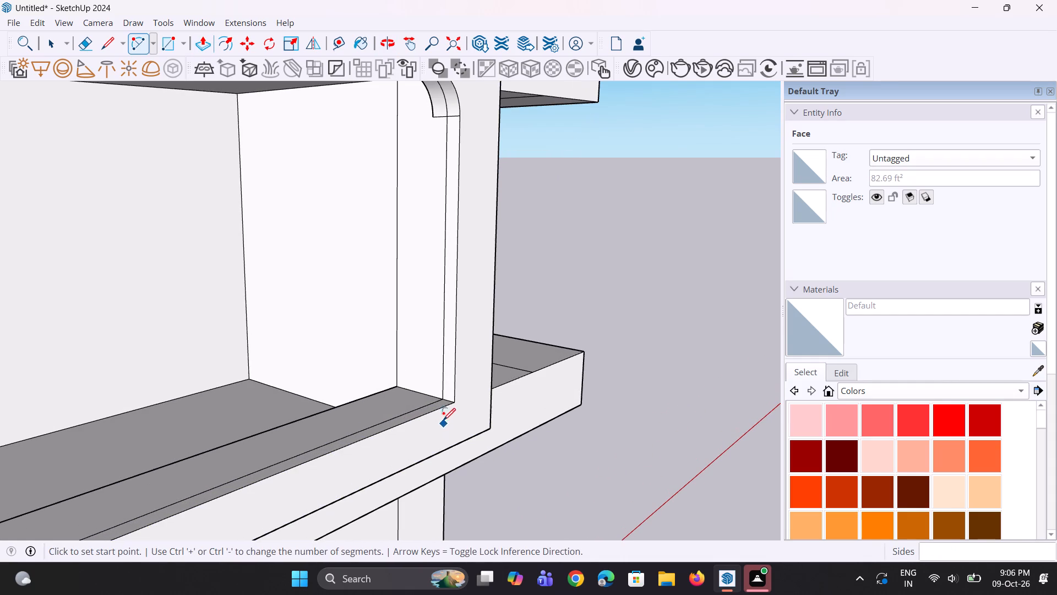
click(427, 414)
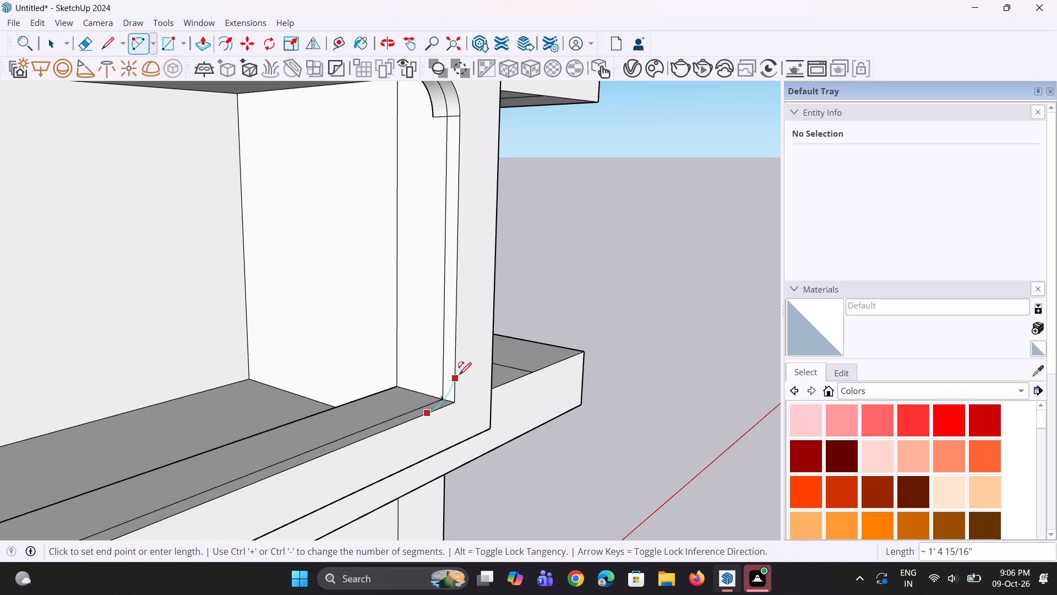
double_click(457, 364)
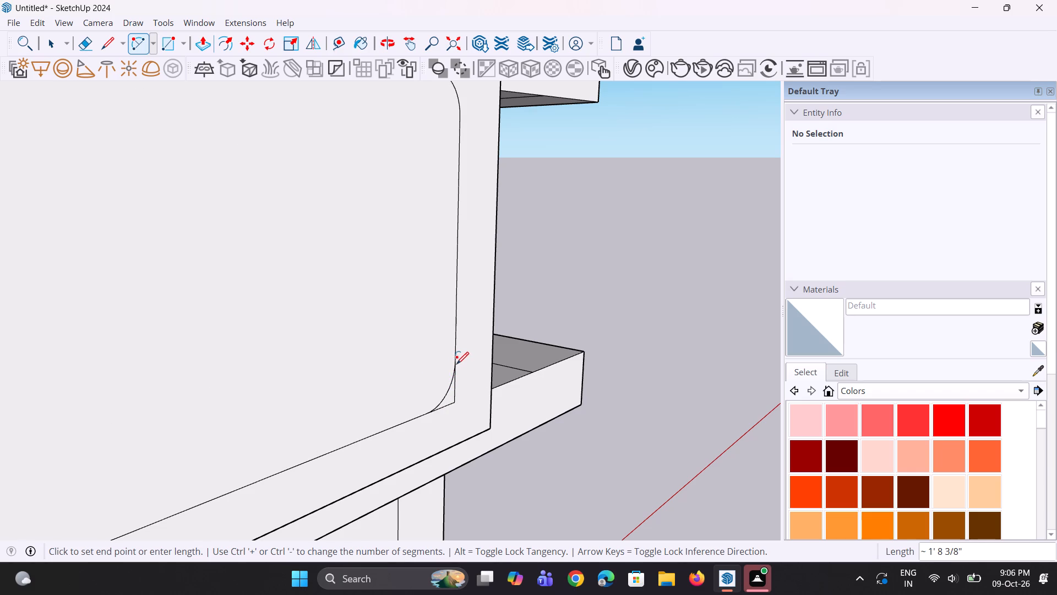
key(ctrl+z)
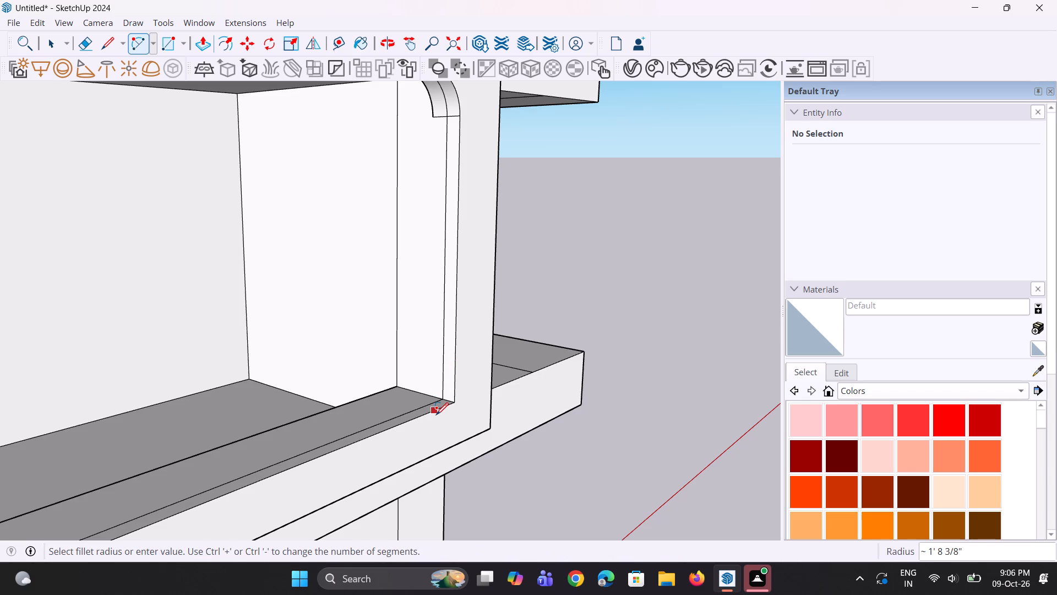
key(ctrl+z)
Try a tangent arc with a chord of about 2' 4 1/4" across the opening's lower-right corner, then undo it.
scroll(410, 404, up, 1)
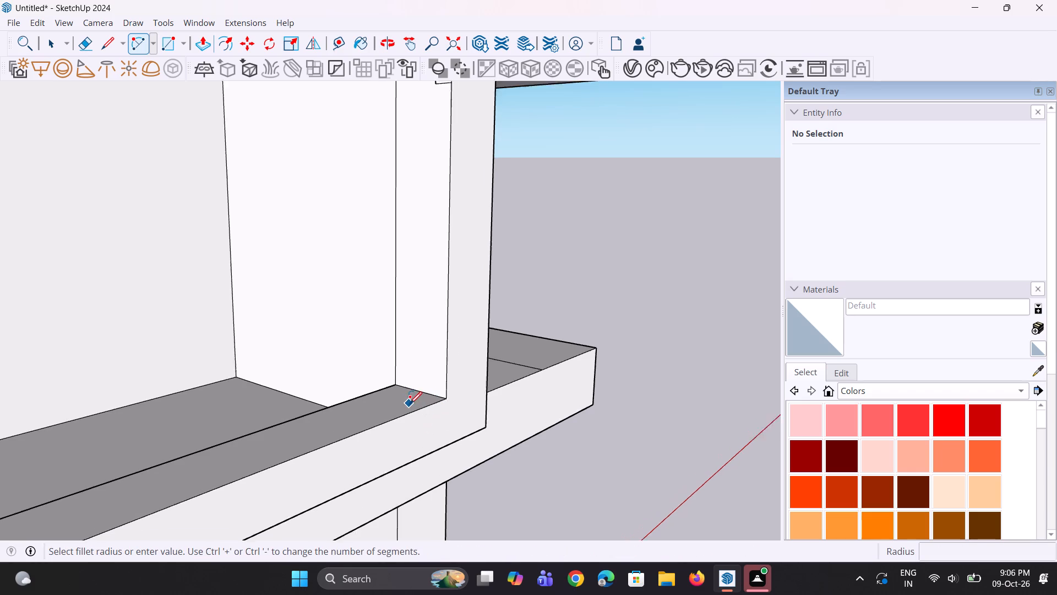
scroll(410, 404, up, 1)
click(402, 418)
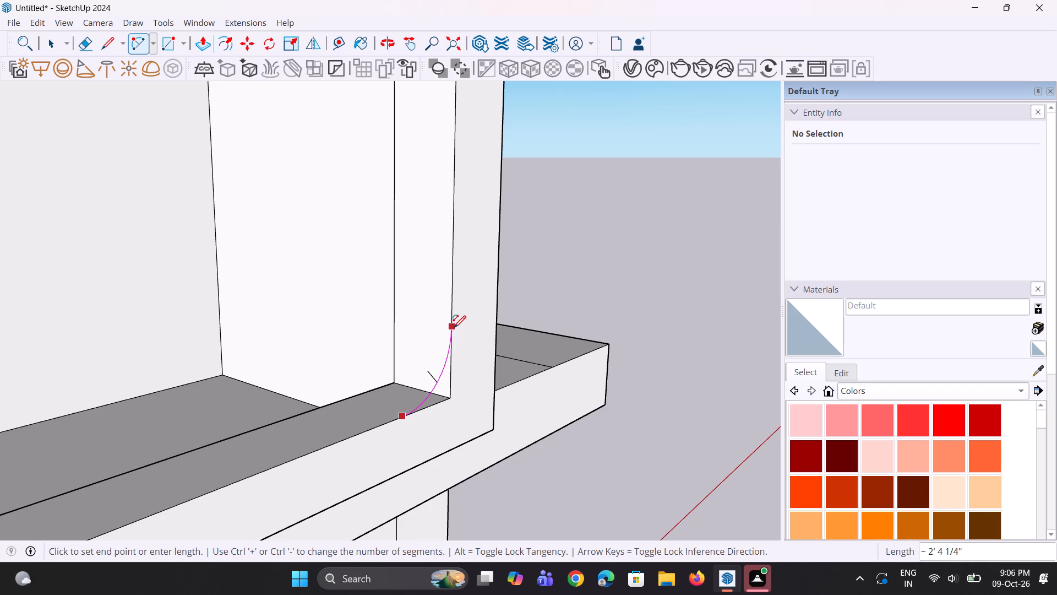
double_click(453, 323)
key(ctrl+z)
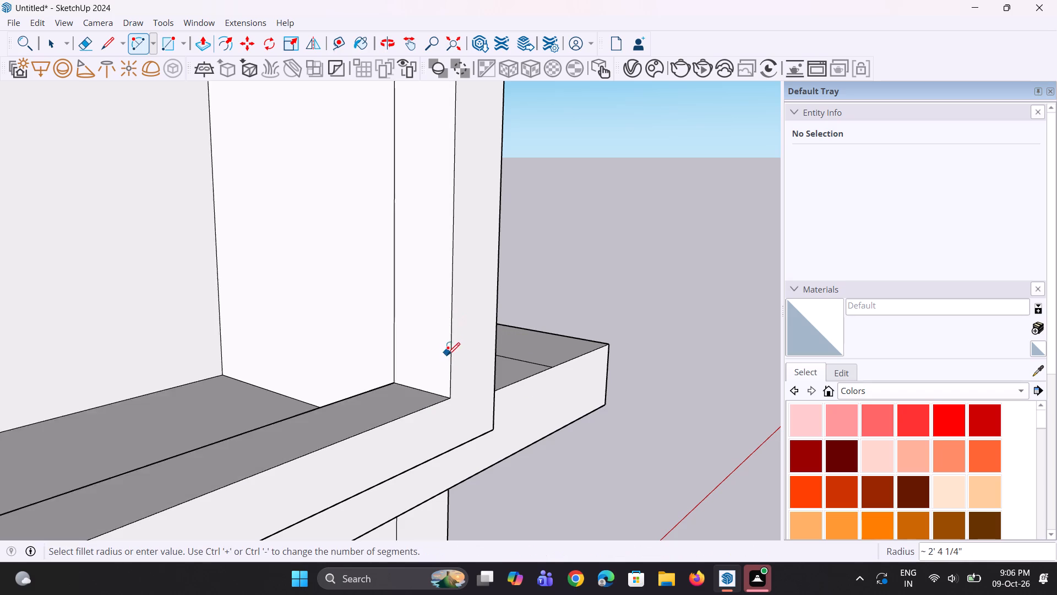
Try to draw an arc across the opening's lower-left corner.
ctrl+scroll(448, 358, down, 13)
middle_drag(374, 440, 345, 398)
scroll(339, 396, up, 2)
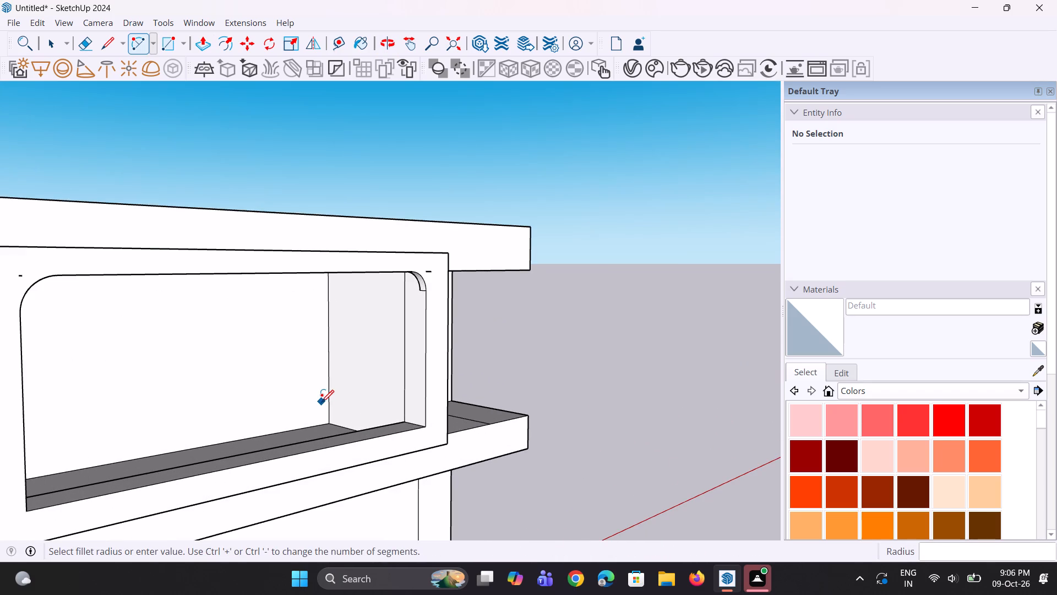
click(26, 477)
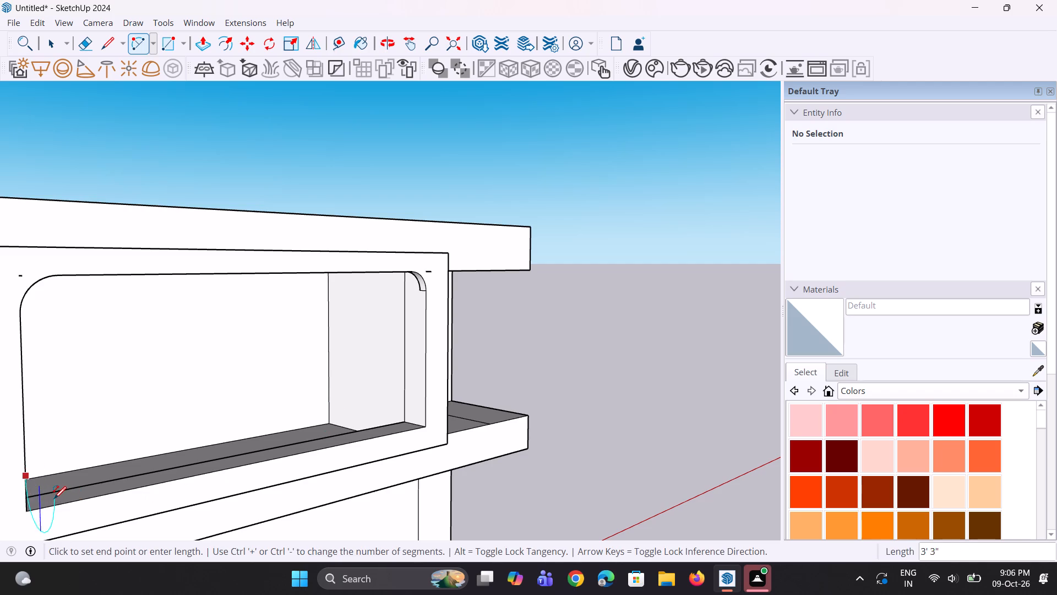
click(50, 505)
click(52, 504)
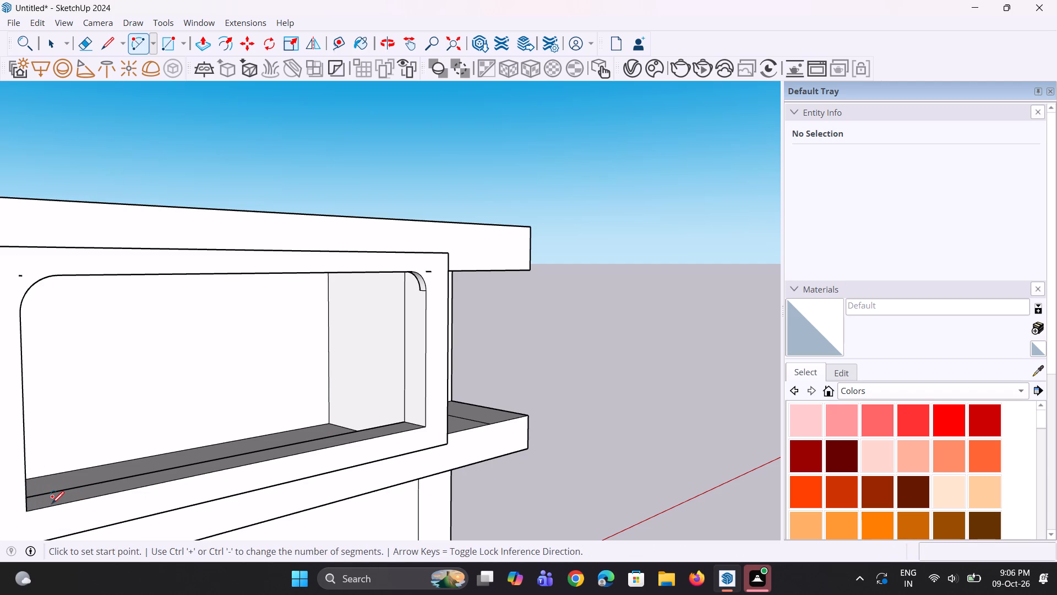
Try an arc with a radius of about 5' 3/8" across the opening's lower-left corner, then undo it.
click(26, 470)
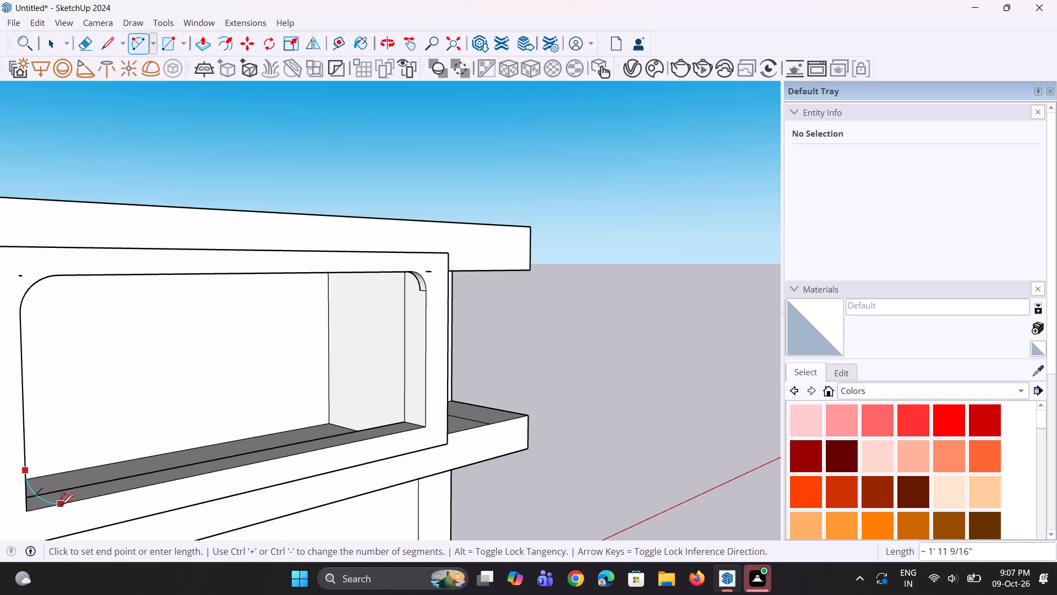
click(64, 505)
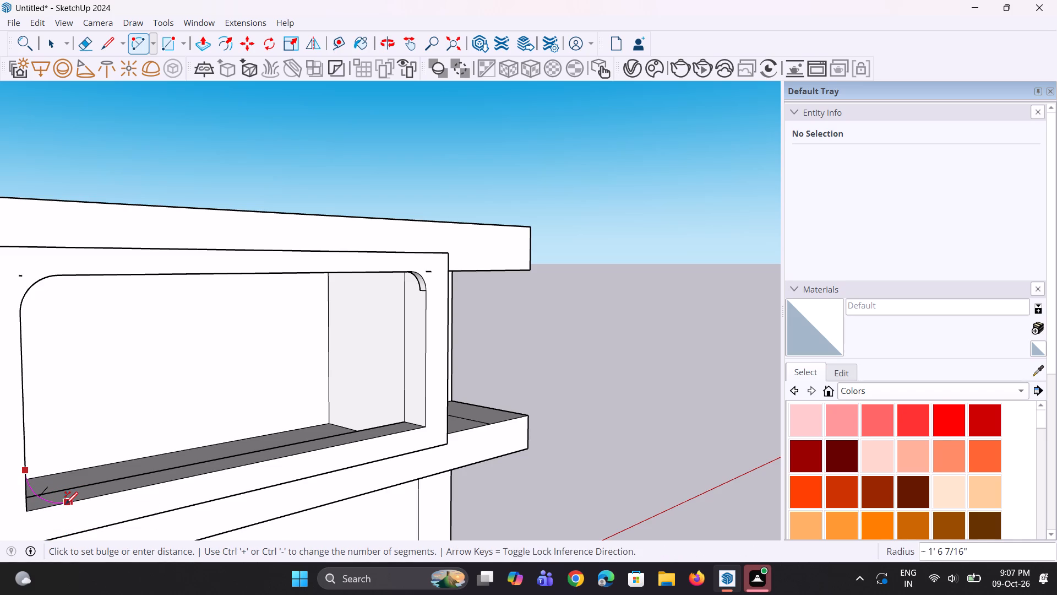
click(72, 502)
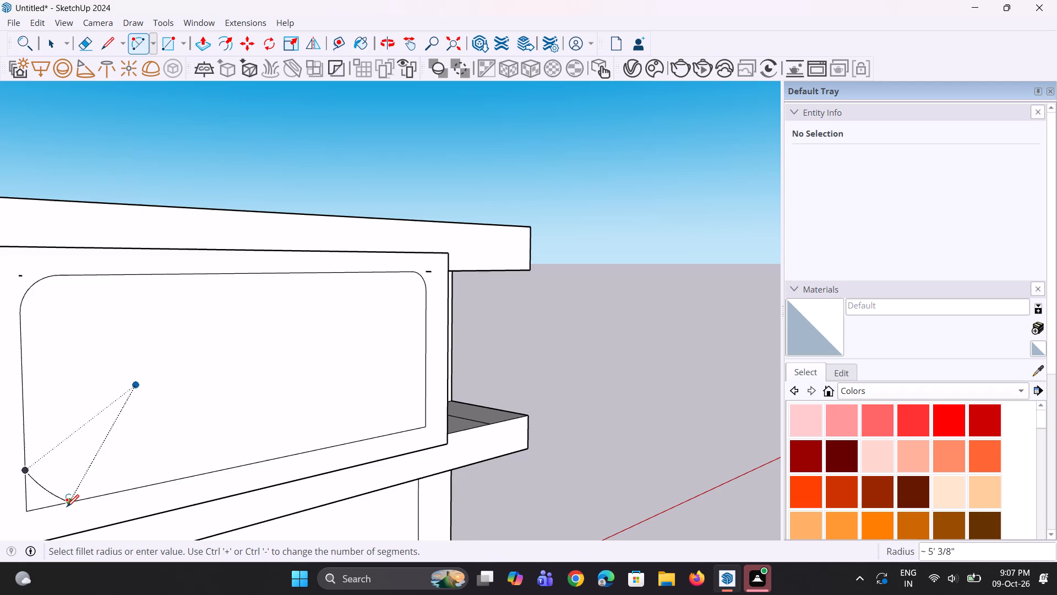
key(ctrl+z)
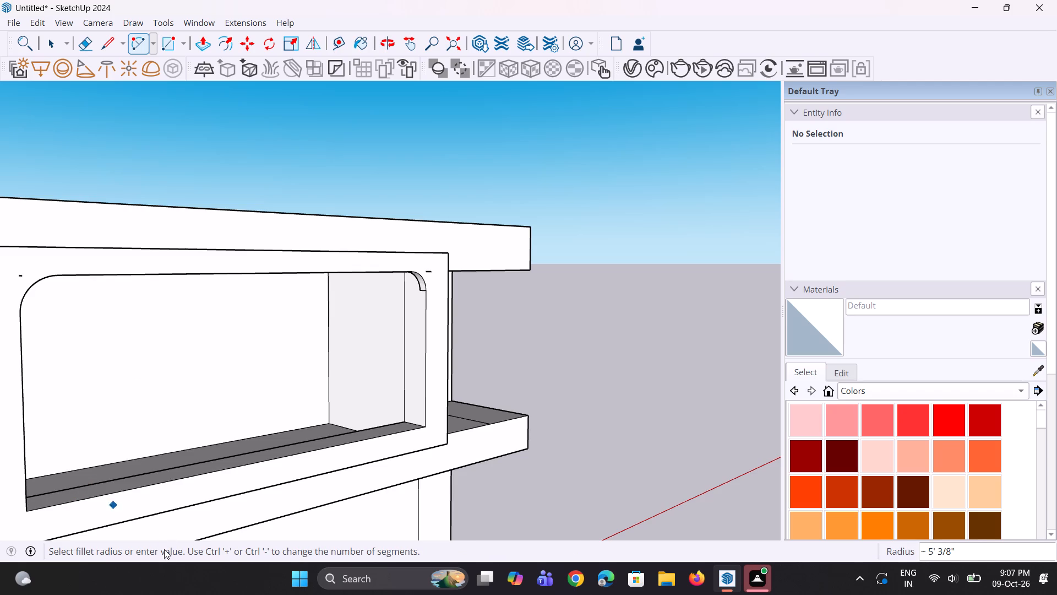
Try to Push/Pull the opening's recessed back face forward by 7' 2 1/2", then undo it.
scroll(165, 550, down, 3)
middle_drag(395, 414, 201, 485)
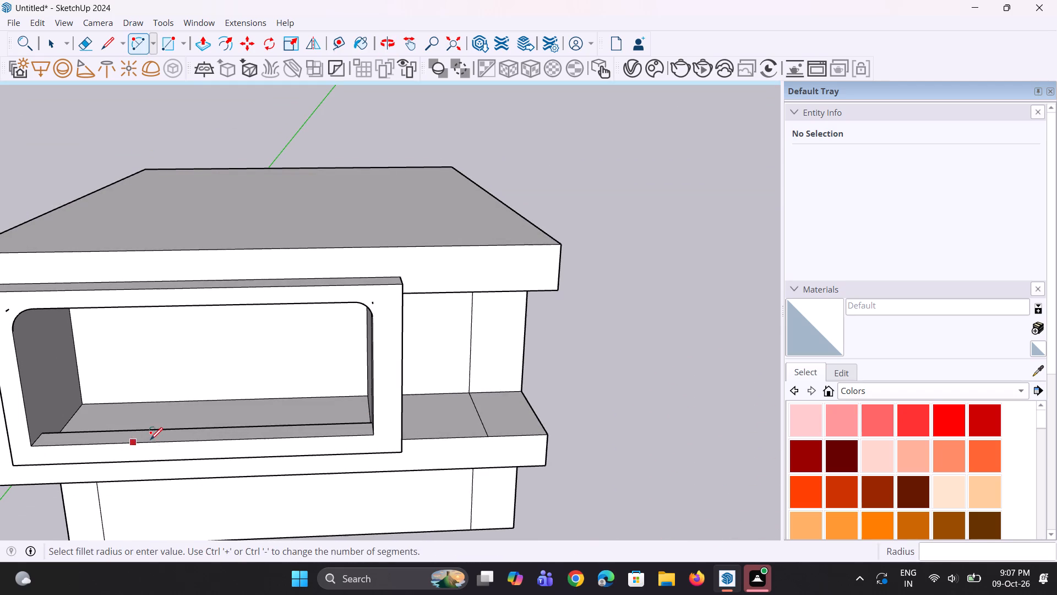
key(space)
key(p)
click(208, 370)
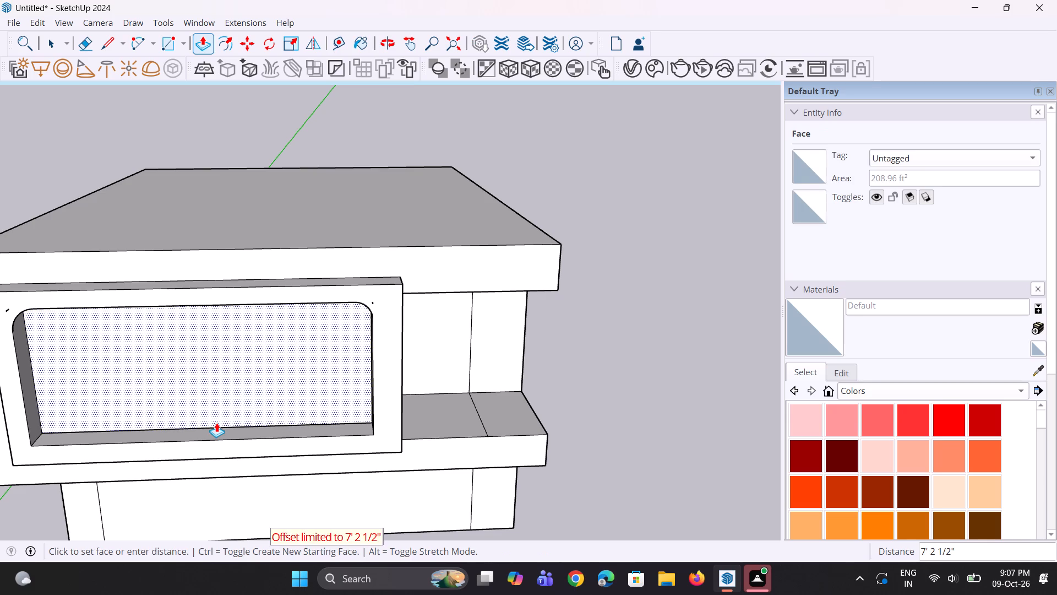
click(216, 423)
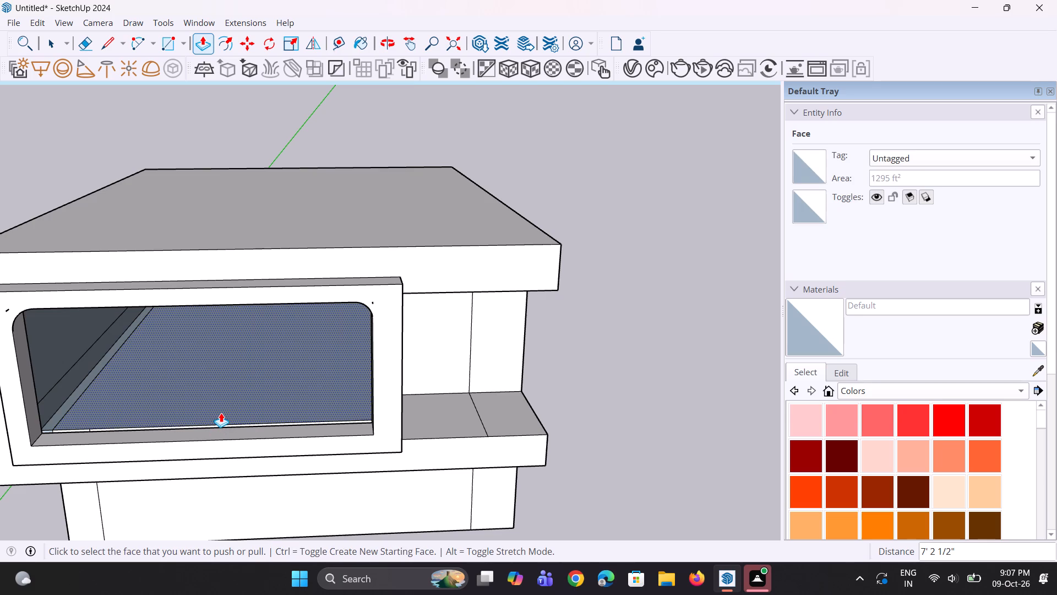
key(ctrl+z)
Push/Pull the opening's recessed back face forward by about 5' 7 1/16".
click(217, 381)
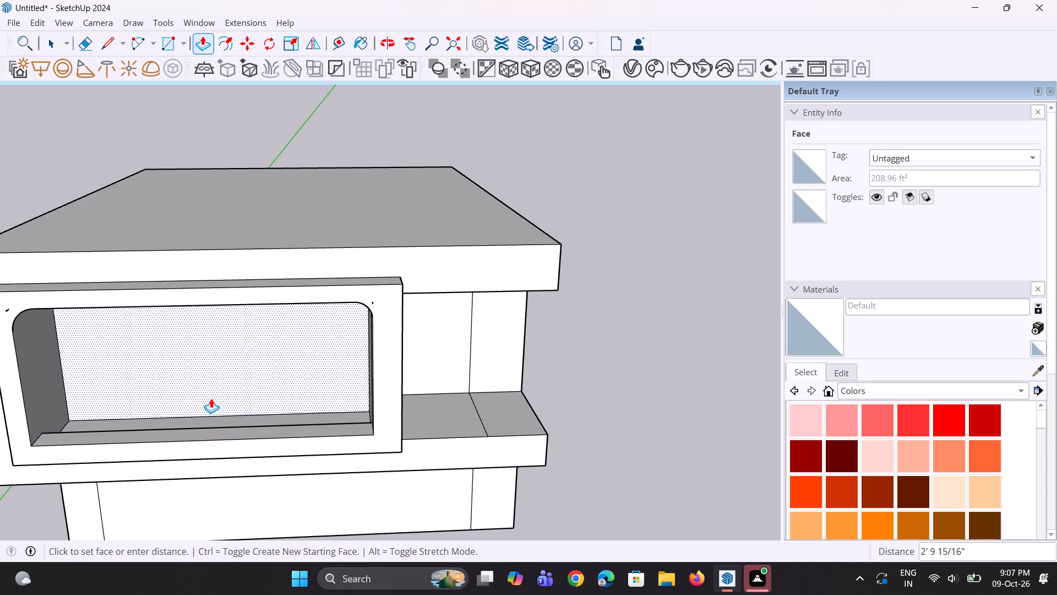
click(204, 414)
Push/Pull the opening's bottom inner face slightly downward.
middle_drag(249, 396, 259, 392)
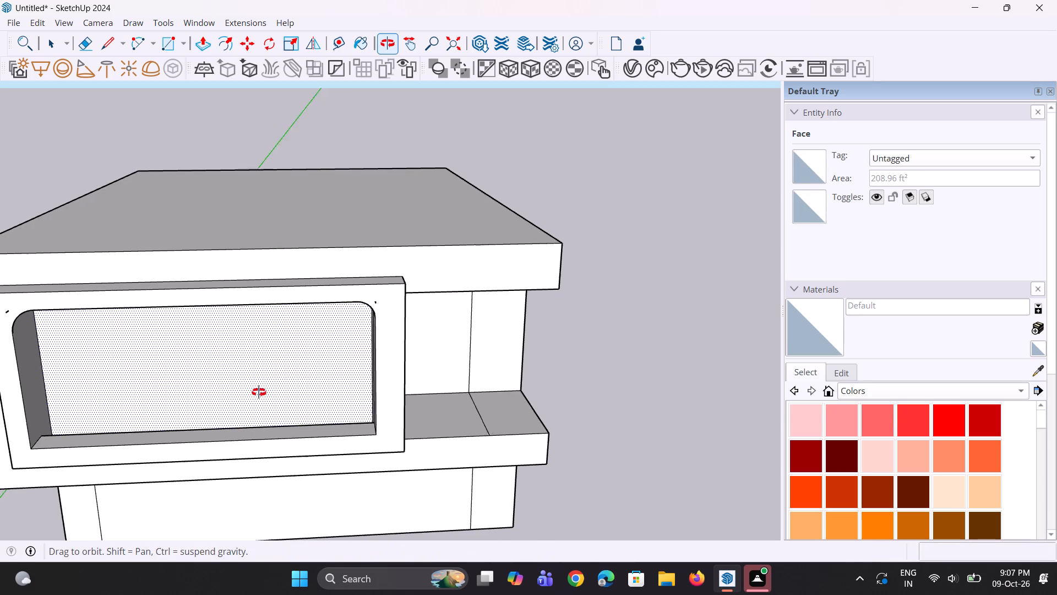
middle_drag(259, 392, 432, 329)
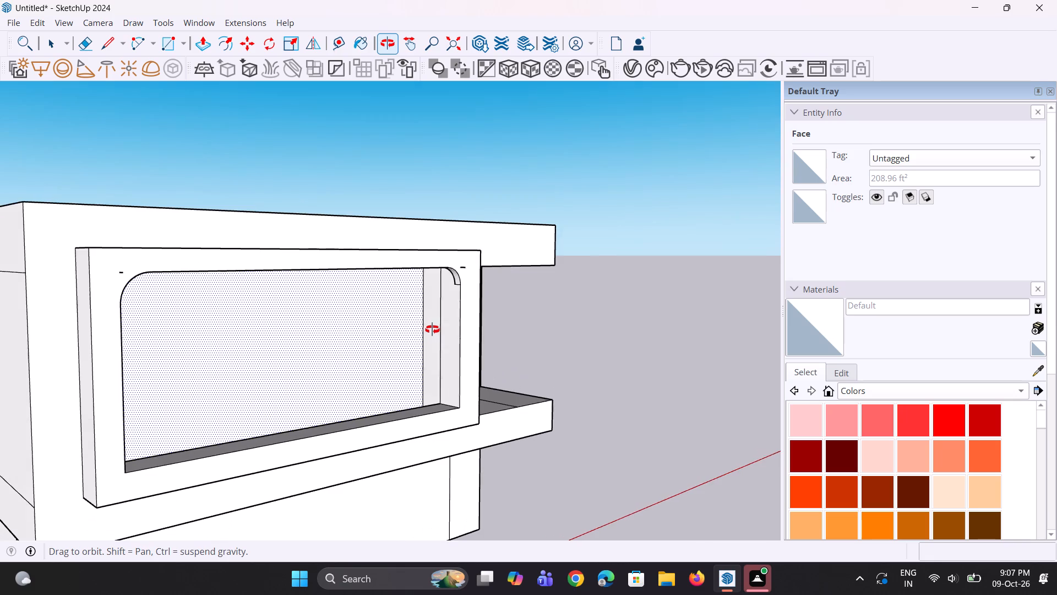
middle_drag(432, 329, 308, 435)
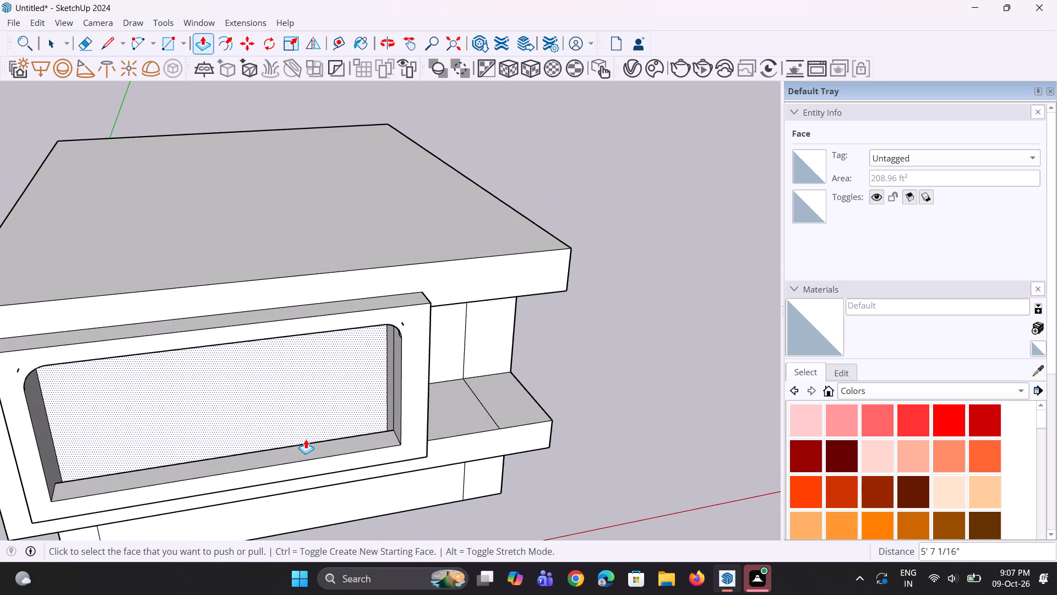
click(306, 443)
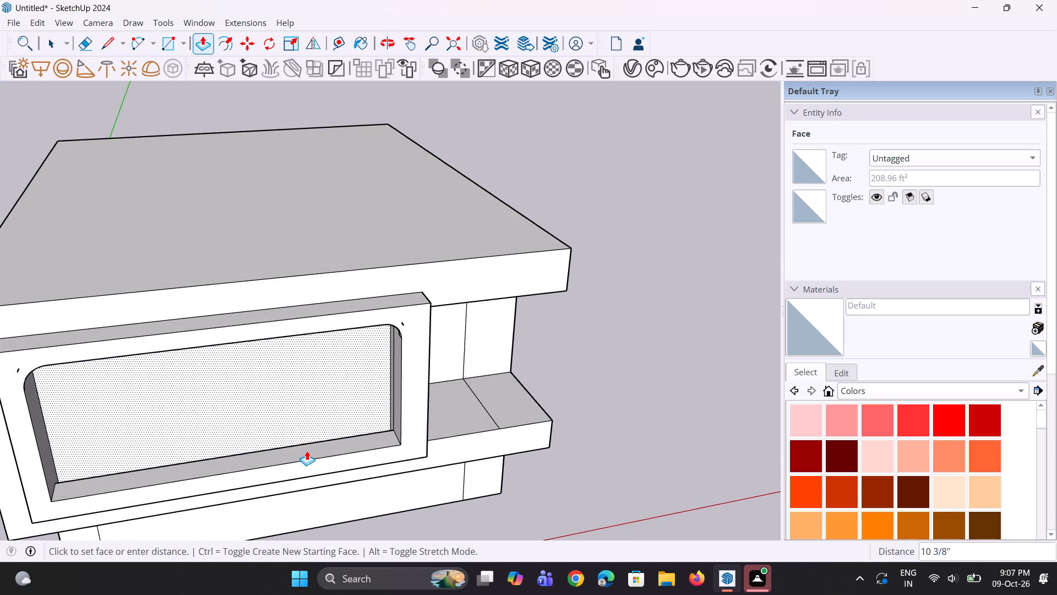
key(Escape)
click(295, 459)
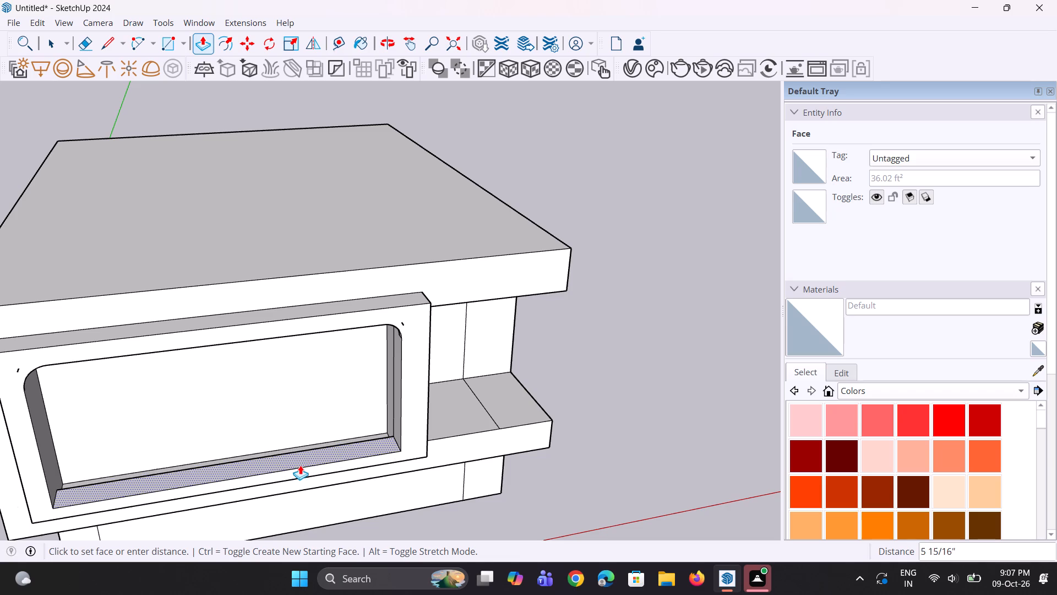
click(301, 468)
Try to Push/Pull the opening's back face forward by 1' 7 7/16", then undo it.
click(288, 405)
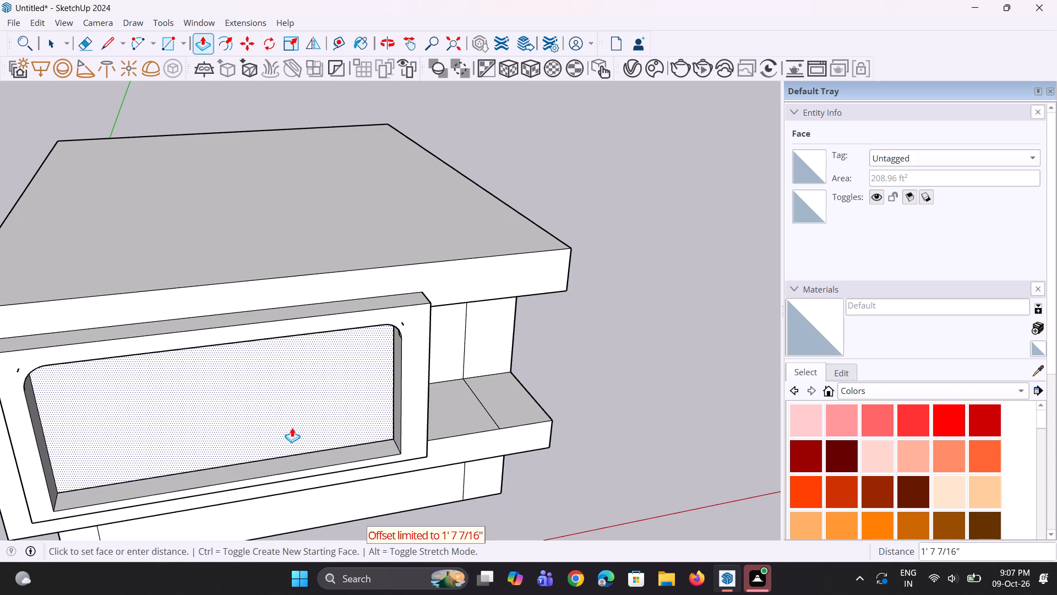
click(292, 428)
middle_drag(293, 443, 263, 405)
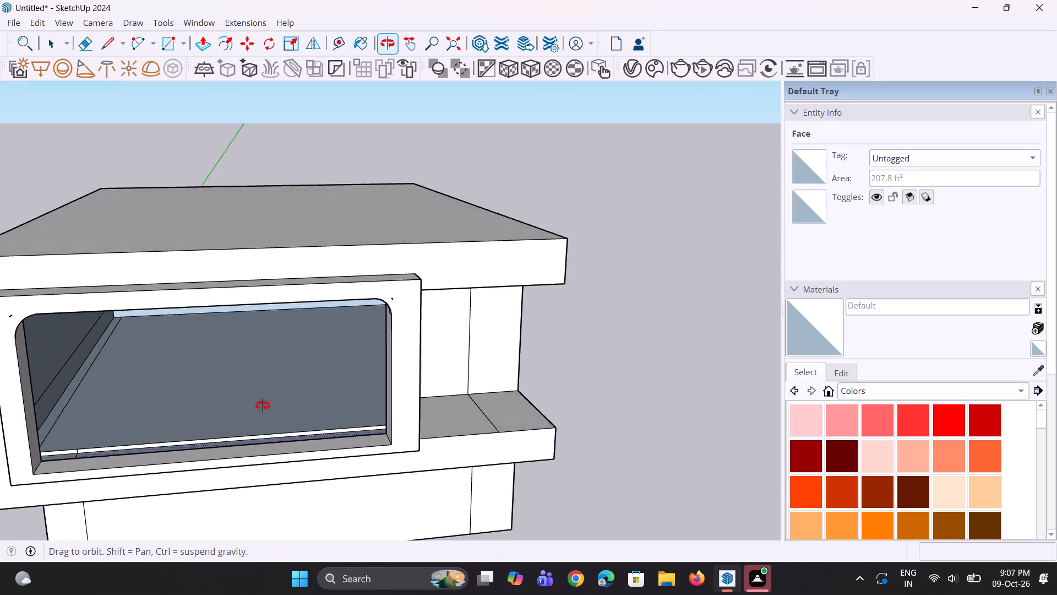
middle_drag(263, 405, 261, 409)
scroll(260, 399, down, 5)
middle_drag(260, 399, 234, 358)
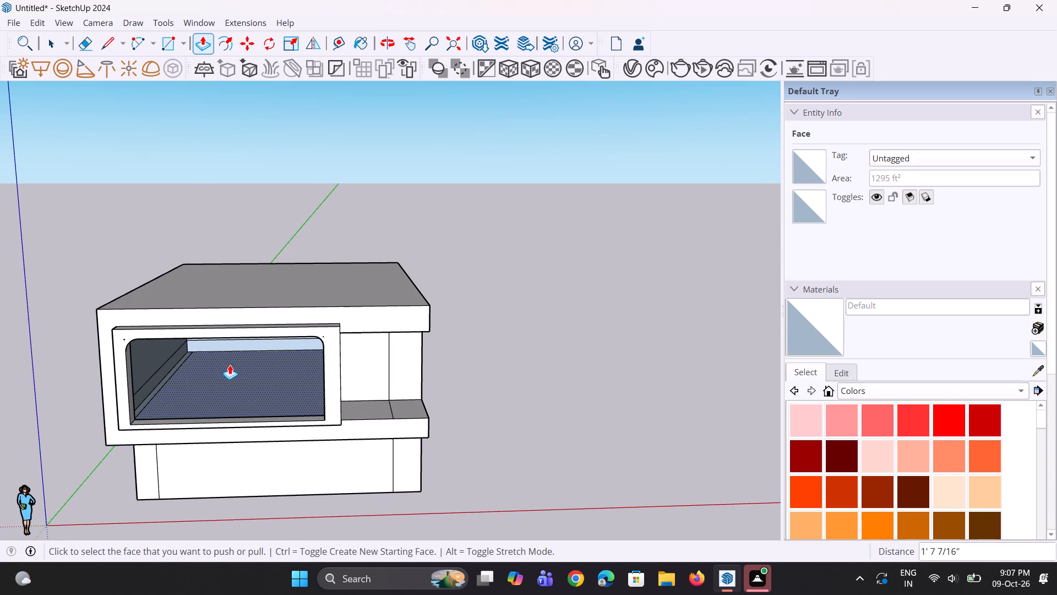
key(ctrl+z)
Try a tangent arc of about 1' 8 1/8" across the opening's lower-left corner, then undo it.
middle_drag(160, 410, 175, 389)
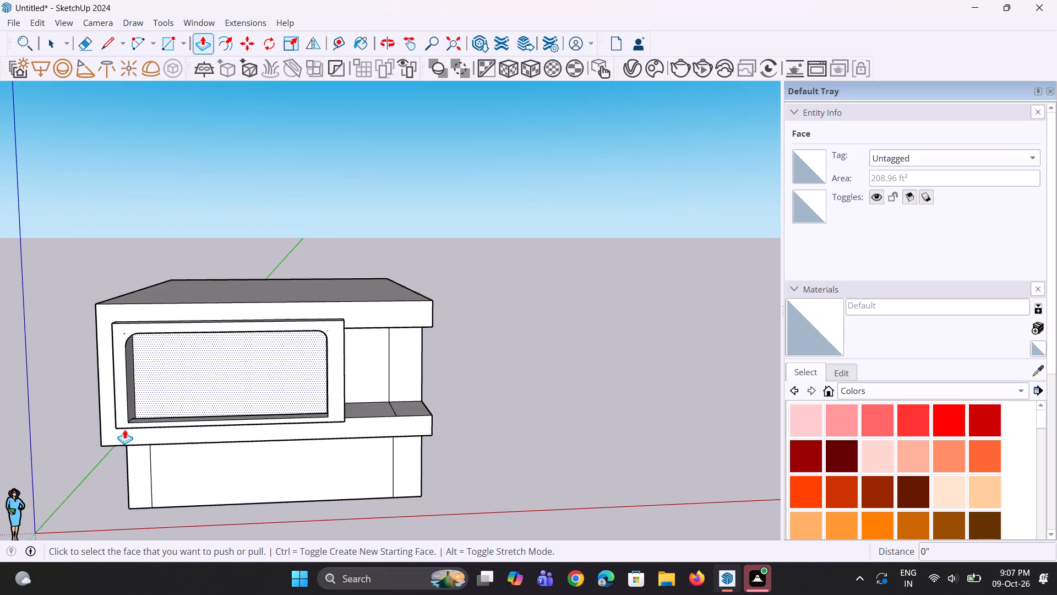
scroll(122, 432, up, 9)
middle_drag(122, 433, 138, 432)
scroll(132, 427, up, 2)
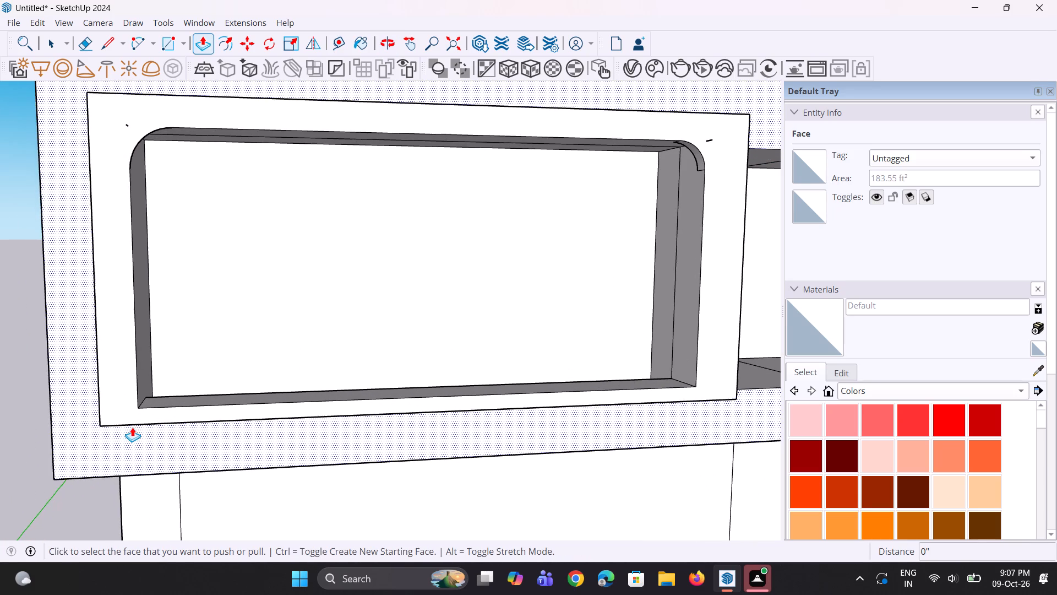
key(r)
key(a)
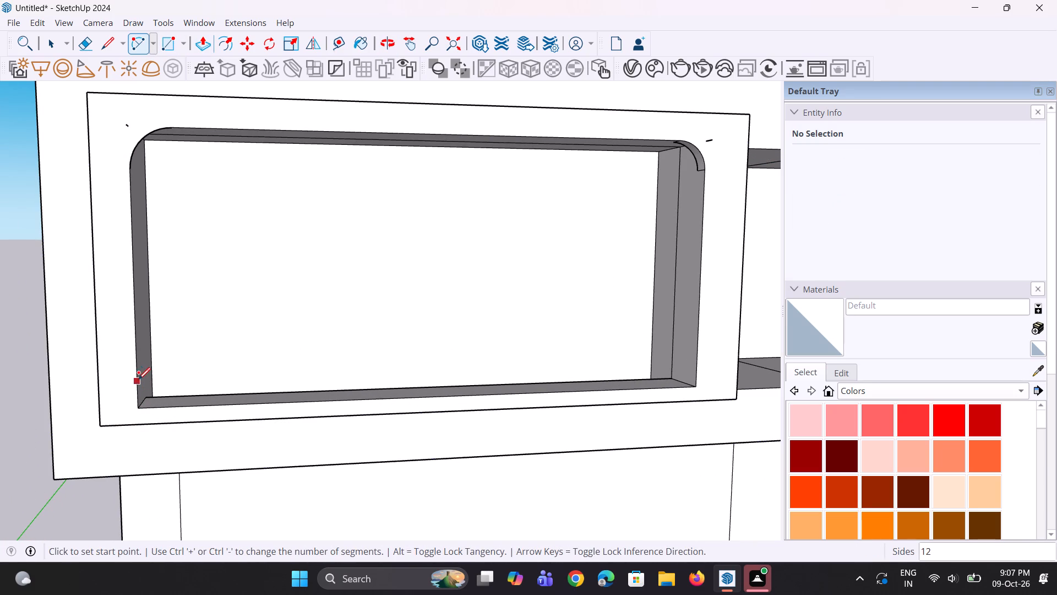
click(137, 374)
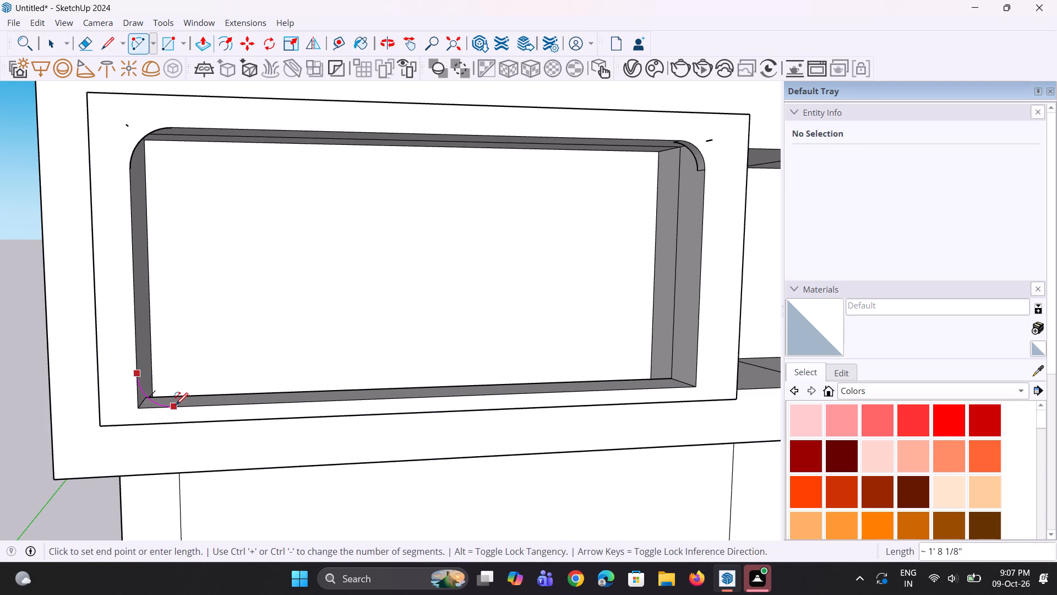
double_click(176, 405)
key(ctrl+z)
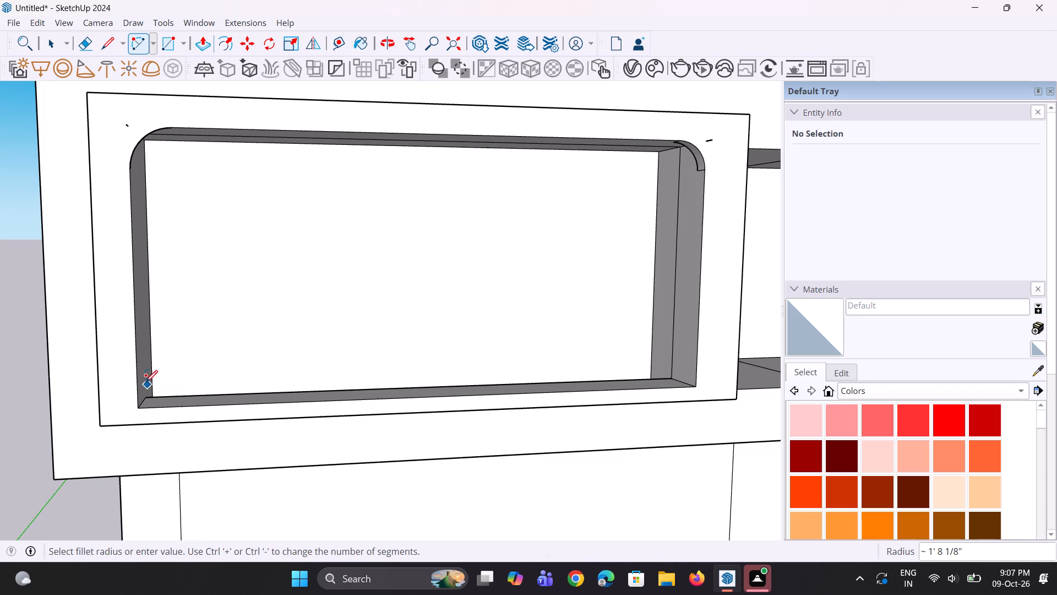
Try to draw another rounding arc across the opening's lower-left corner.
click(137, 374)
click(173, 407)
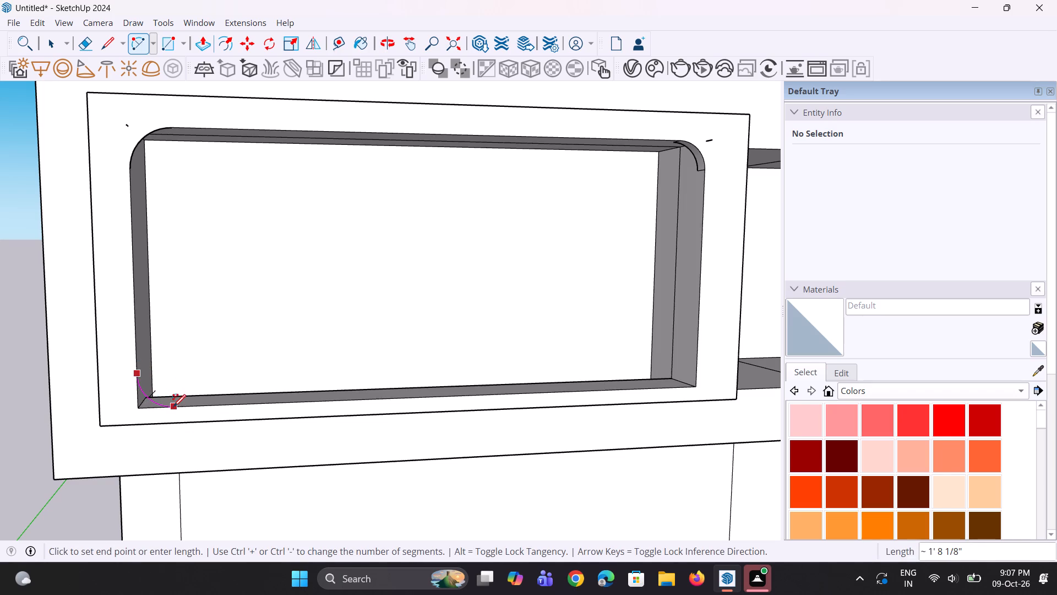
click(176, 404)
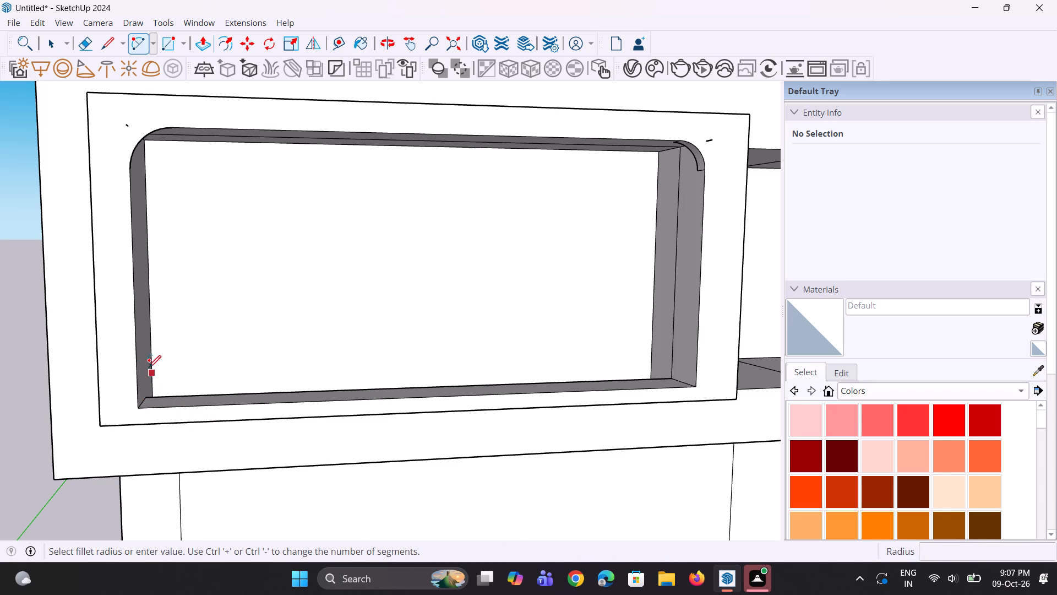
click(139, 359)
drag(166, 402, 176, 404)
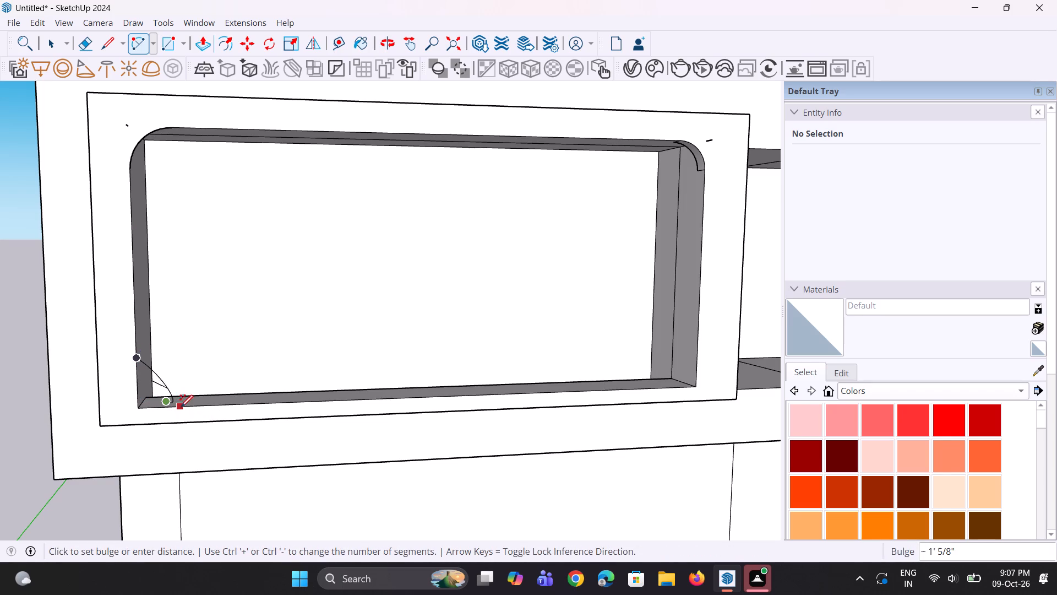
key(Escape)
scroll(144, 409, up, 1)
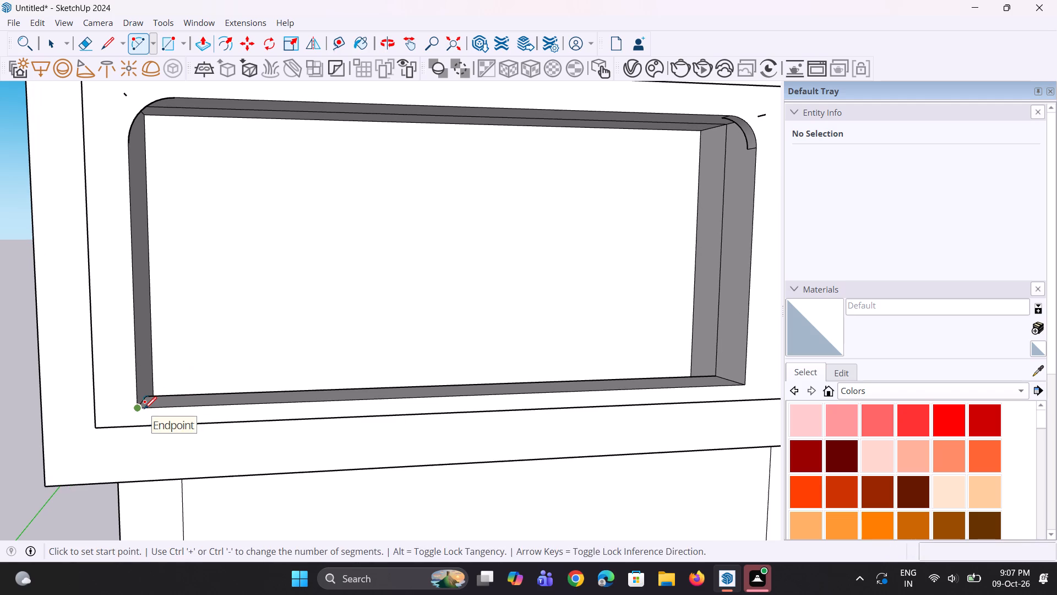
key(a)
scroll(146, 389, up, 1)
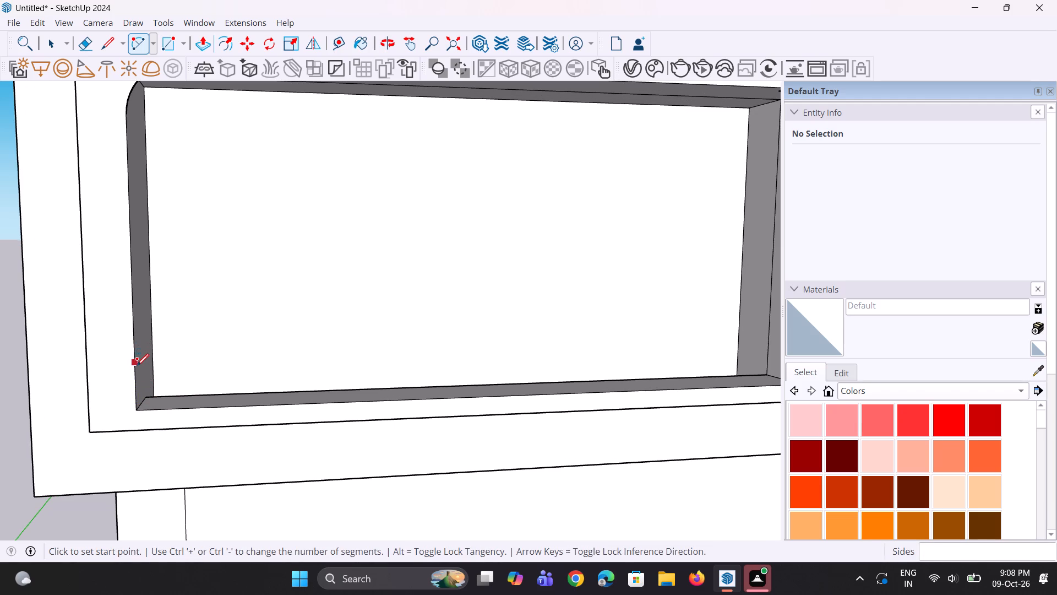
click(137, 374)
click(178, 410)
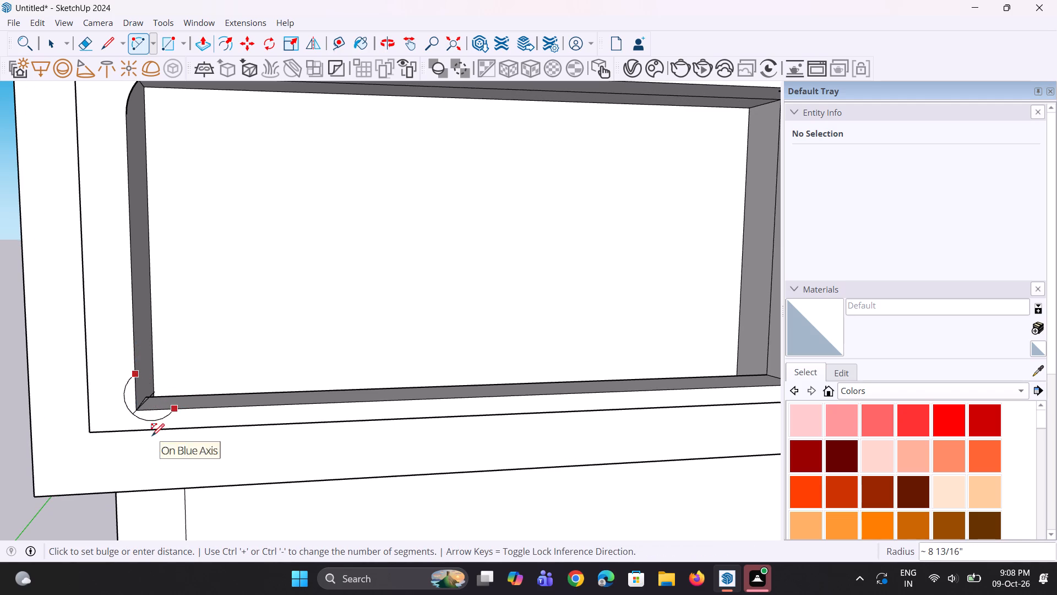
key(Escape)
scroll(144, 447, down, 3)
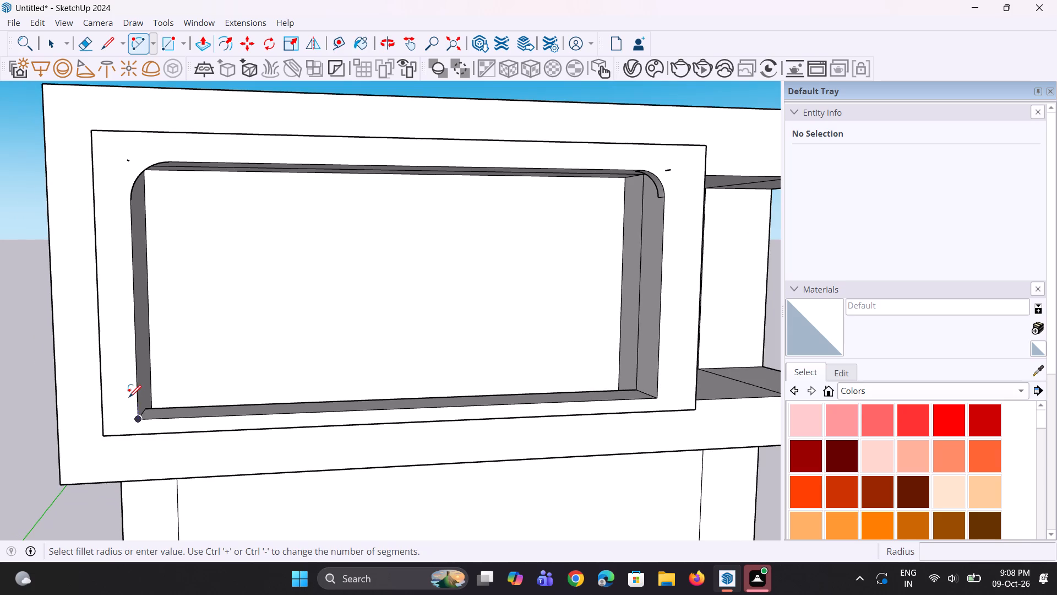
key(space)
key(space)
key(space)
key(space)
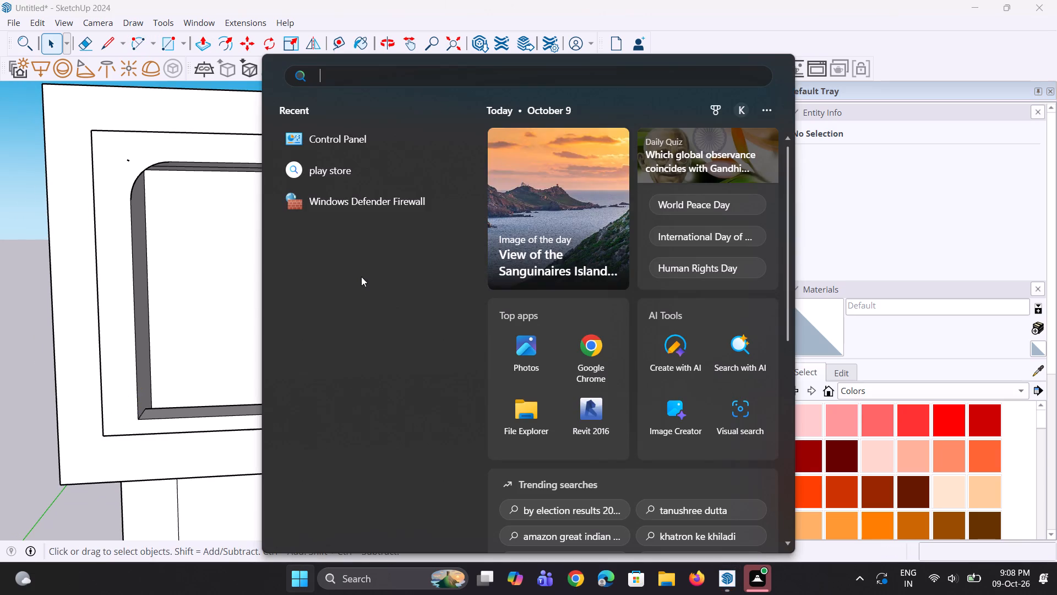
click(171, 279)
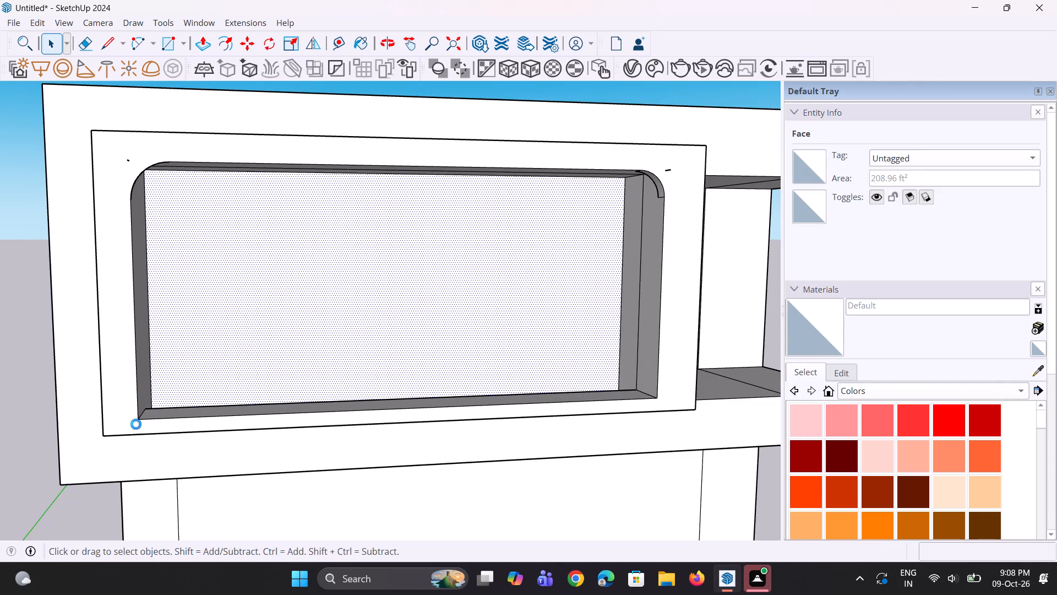
Draw a tangent arc with a chord of about 1' 6 3/4" across the opening's lower-left corner.
key(a)
scroll(133, 429, up, 6)
click(137, 370)
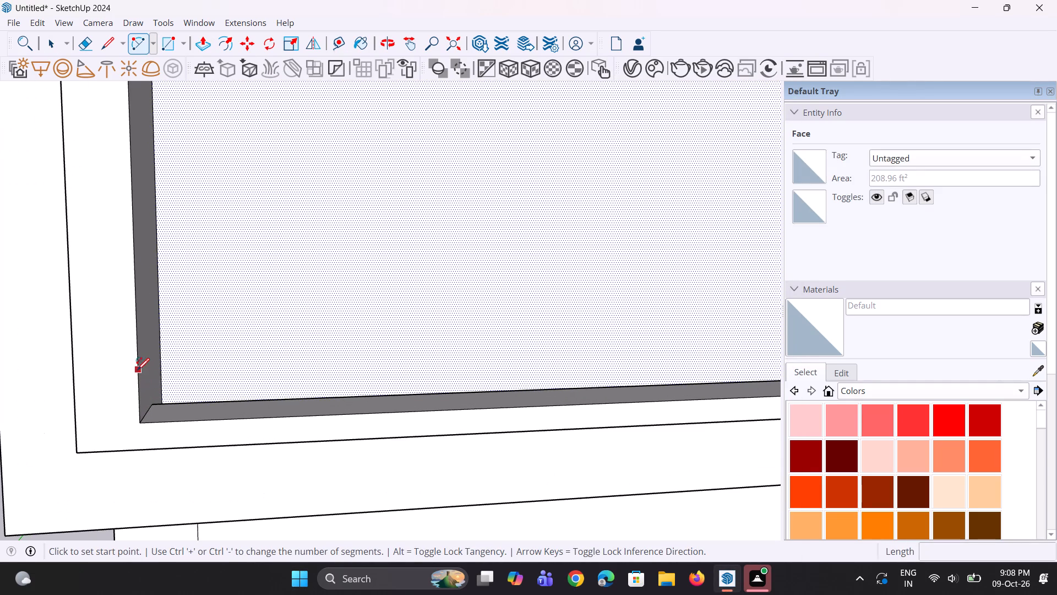
double_click(192, 420)
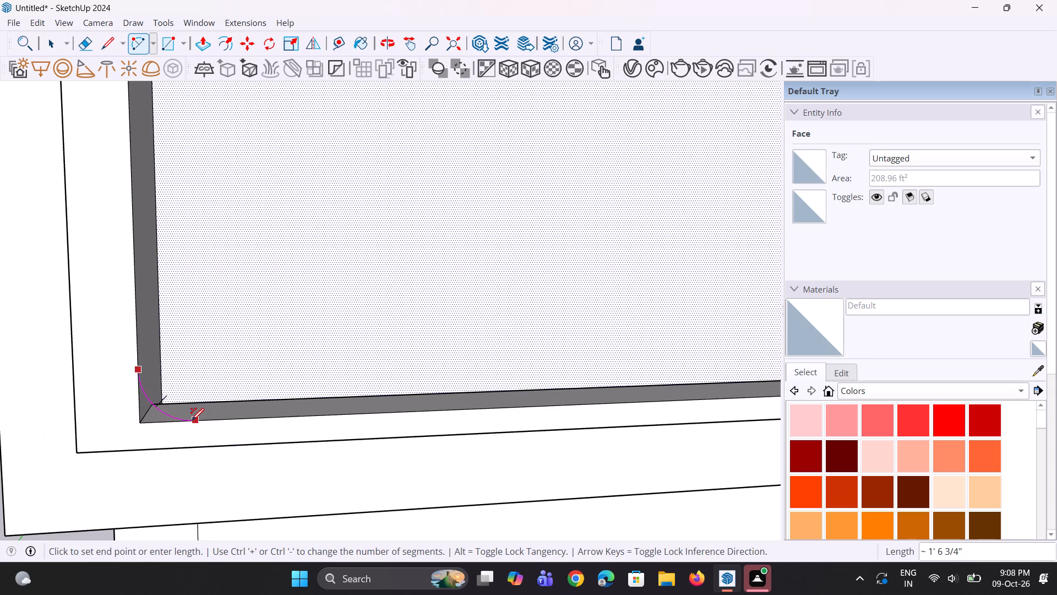
scroll(183, 417, down, 9)
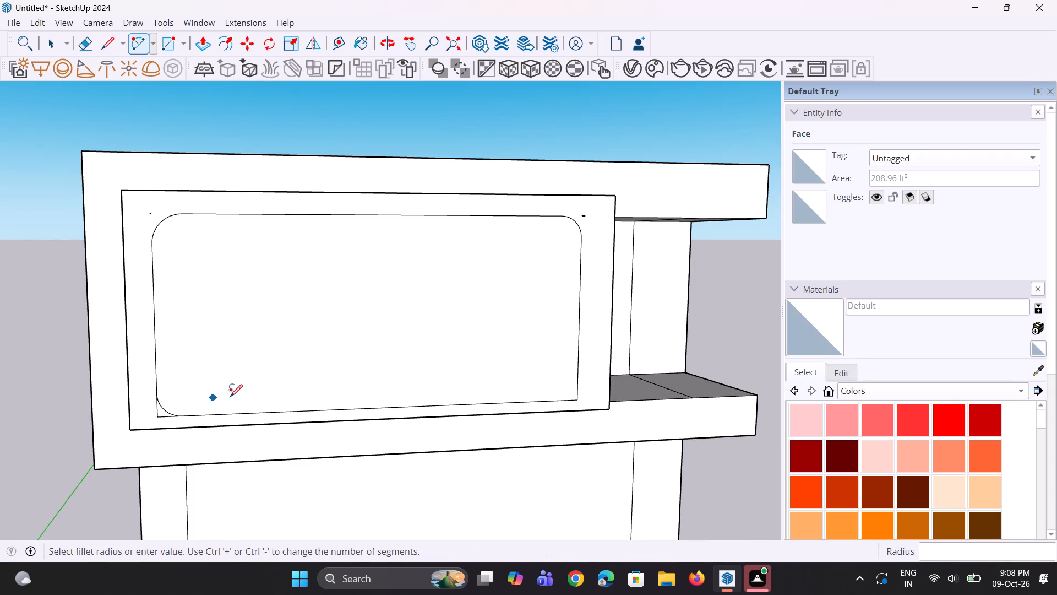
key(space)
text(v)
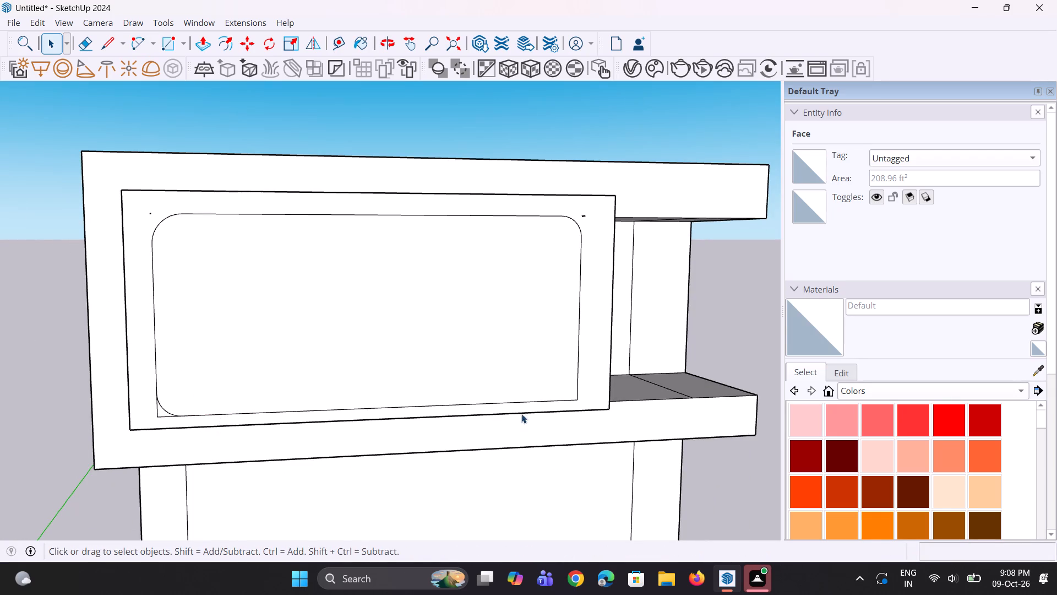
Draw a tangent arc of about 1' 8 1/2" across the opening's lower-right corner.
key(a)
scroll(547, 403, up, 2)
click(557, 397)
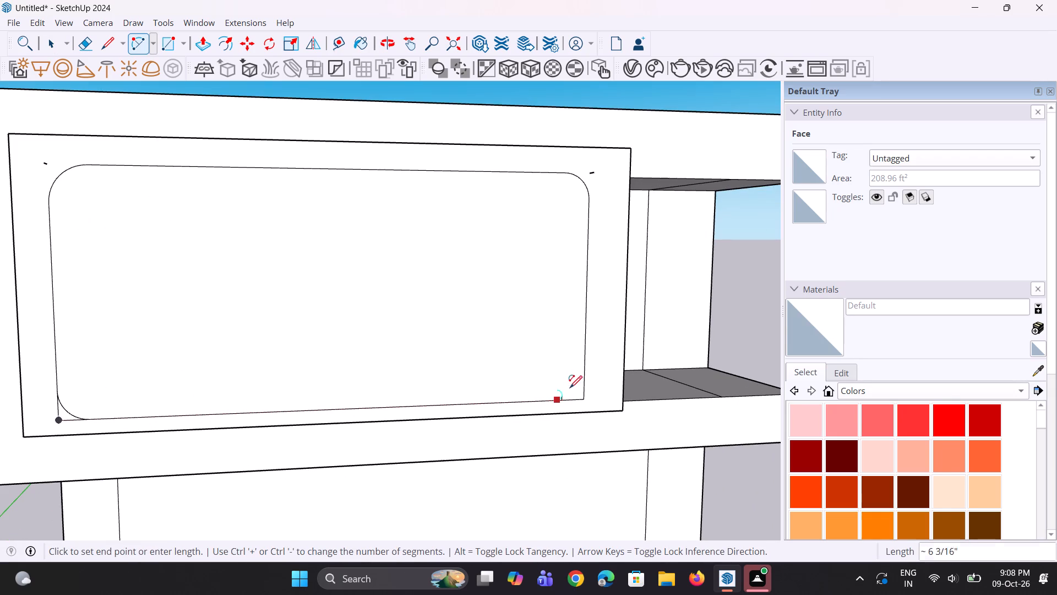
click(582, 370)
click(582, 370)
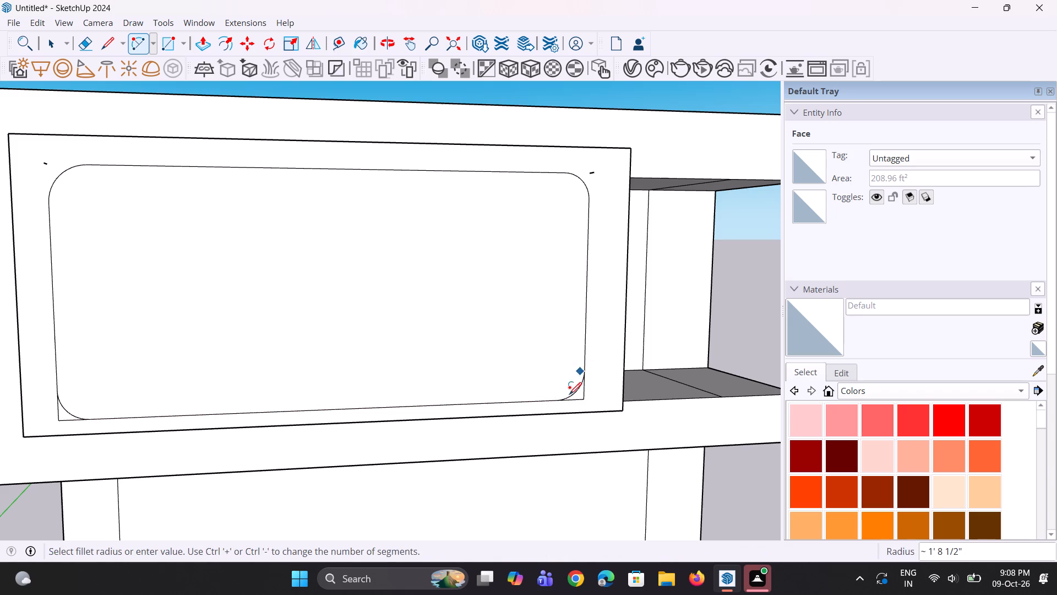
key(space)
key(space)
Erase the leftover square corner edges outside the arcs at the opening's lower-left and lower-right corners.
key(e)
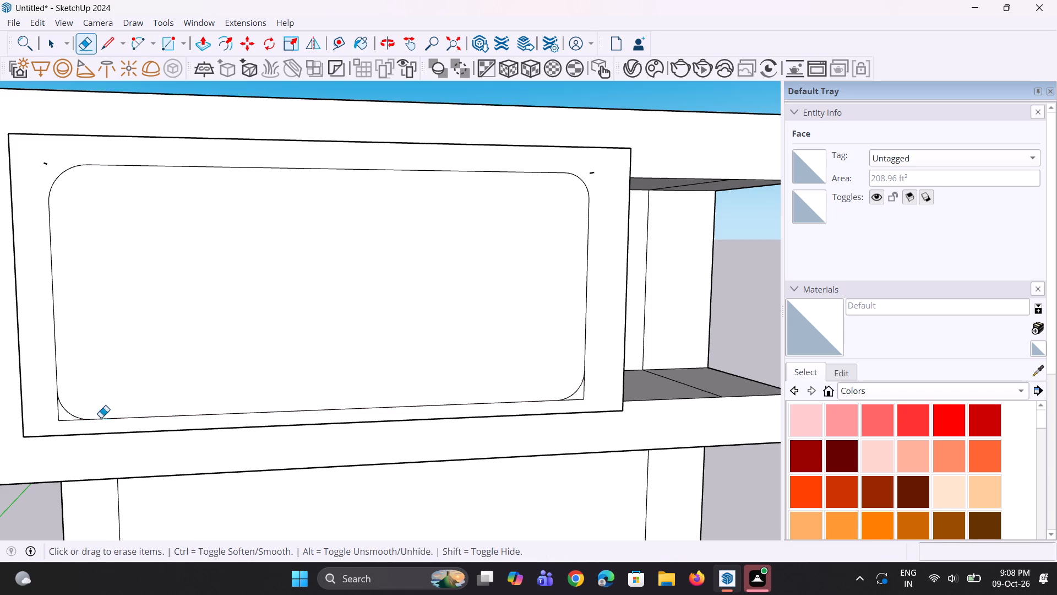
click(58, 414)
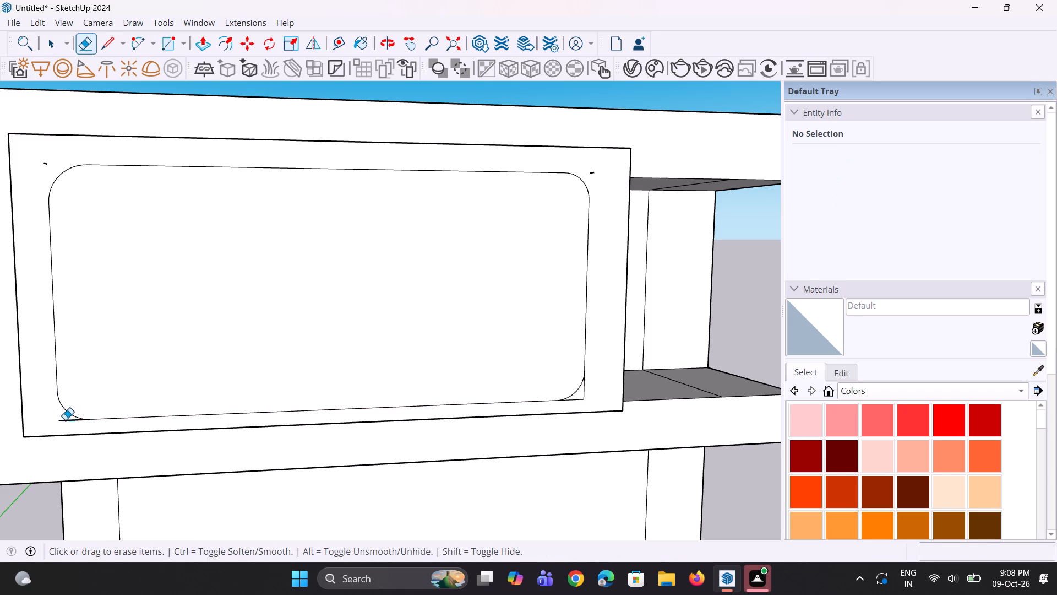
click(65, 420)
scroll(572, 385, up, 4)
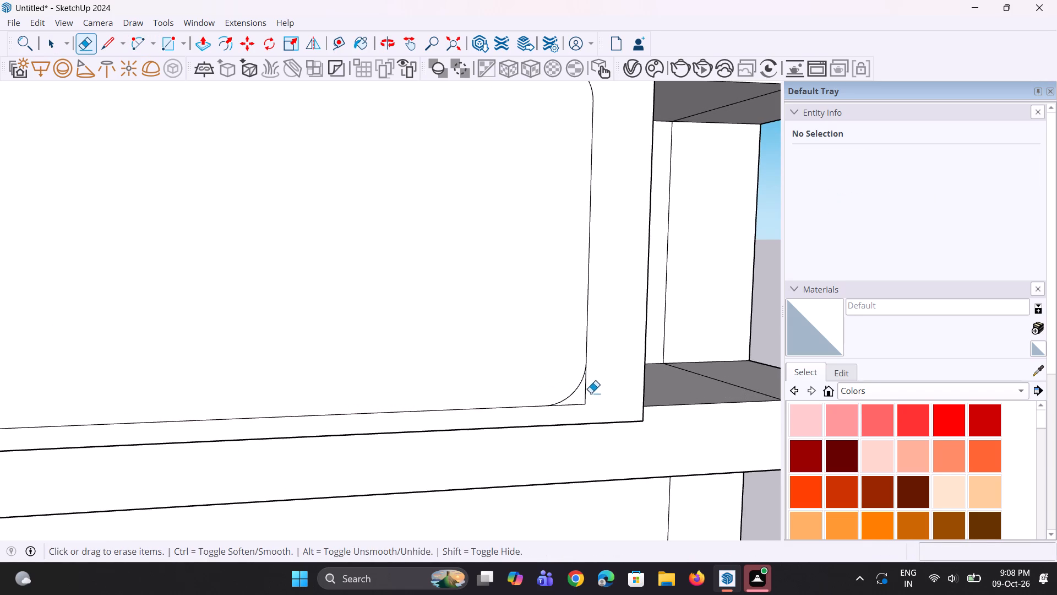
click(586, 391)
click(574, 404)
Delete the face filling the rounded opening in the projecting surround.
click(439, 342)
key(space)
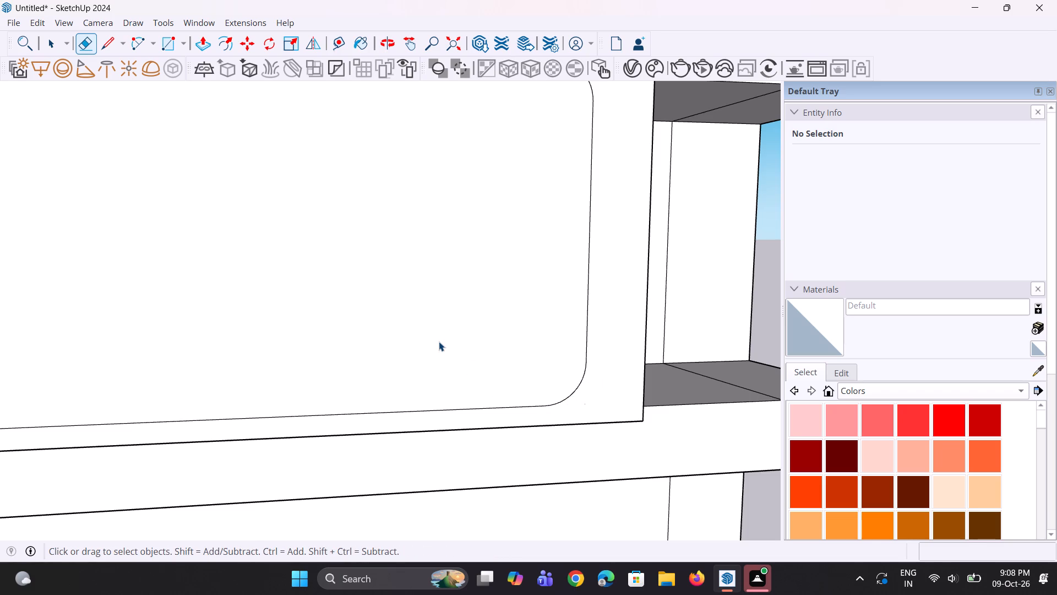
click(439, 342)
key(Delete)
scroll(439, 342, down, 6)
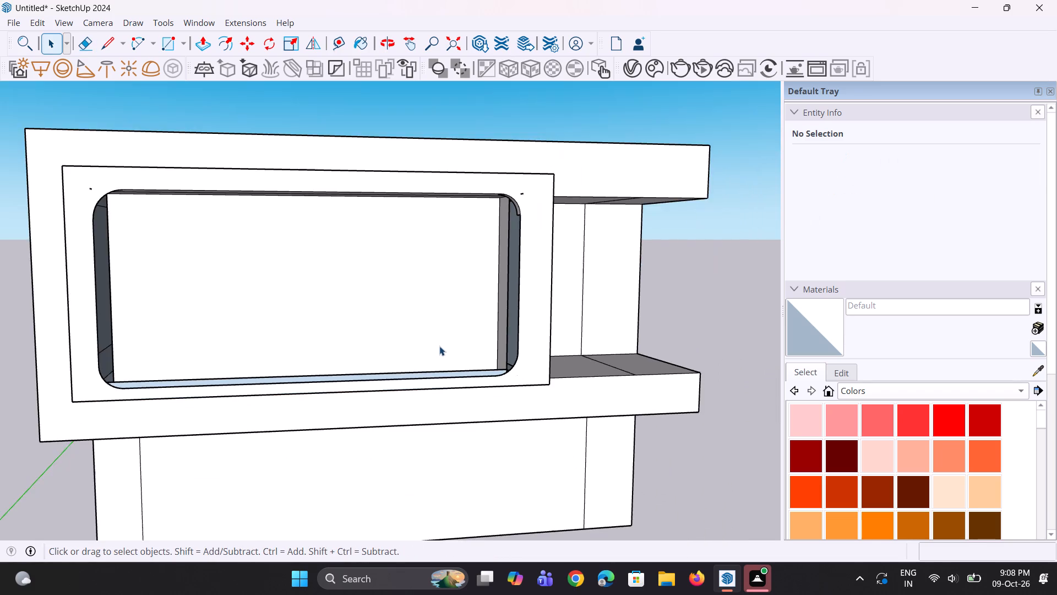
Examine the rounded opening's side and bottom reveals and the inner lower corner of the projecting surround.
scroll(439, 346, down, 4)
middle_drag(409, 385, 410, 359)
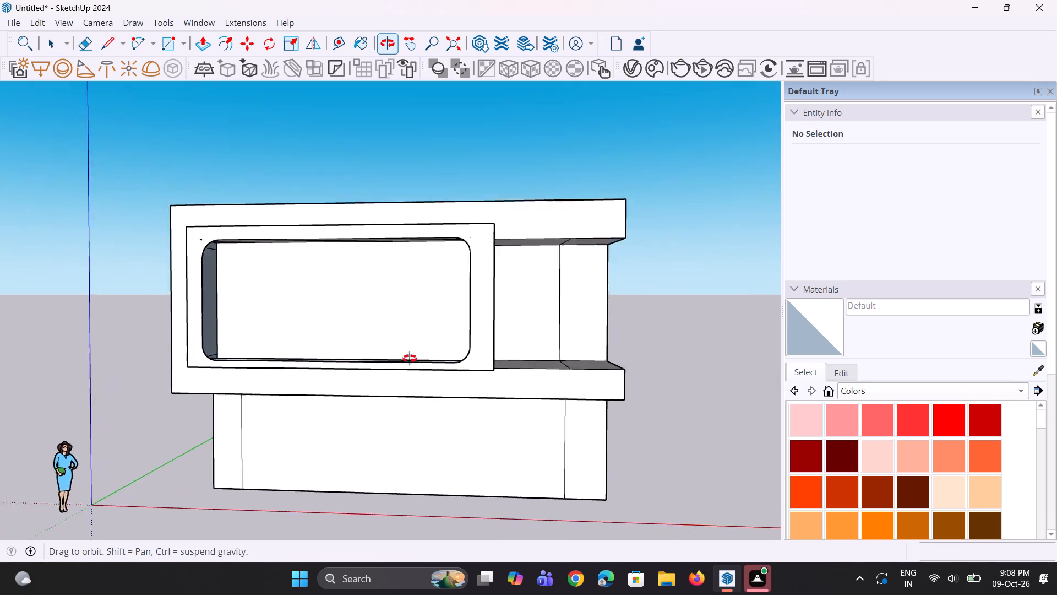
middle_drag(410, 359, 205, 318)
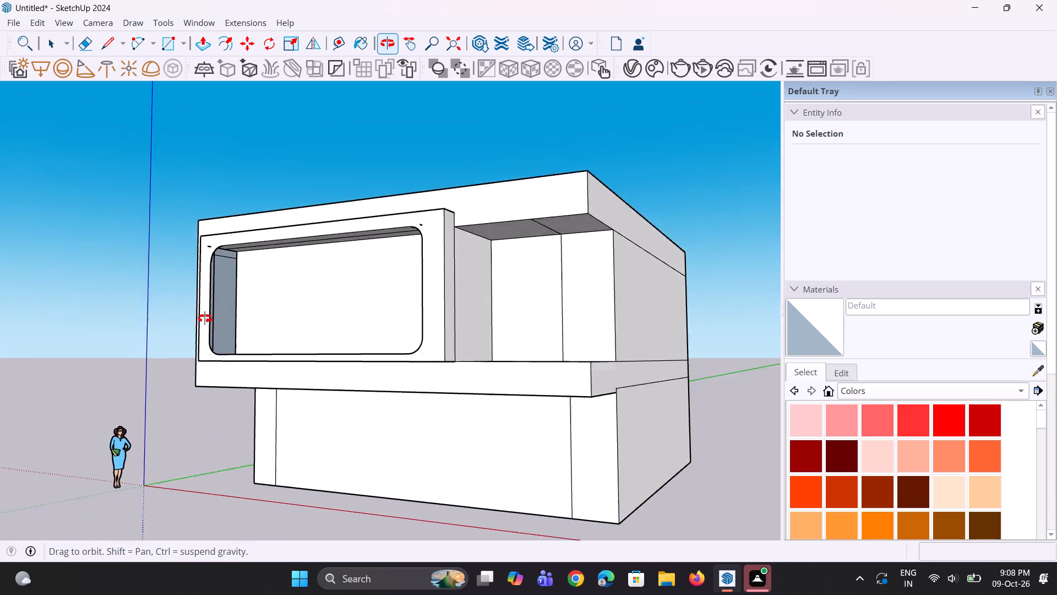
middle_drag(205, 318, 520, 387)
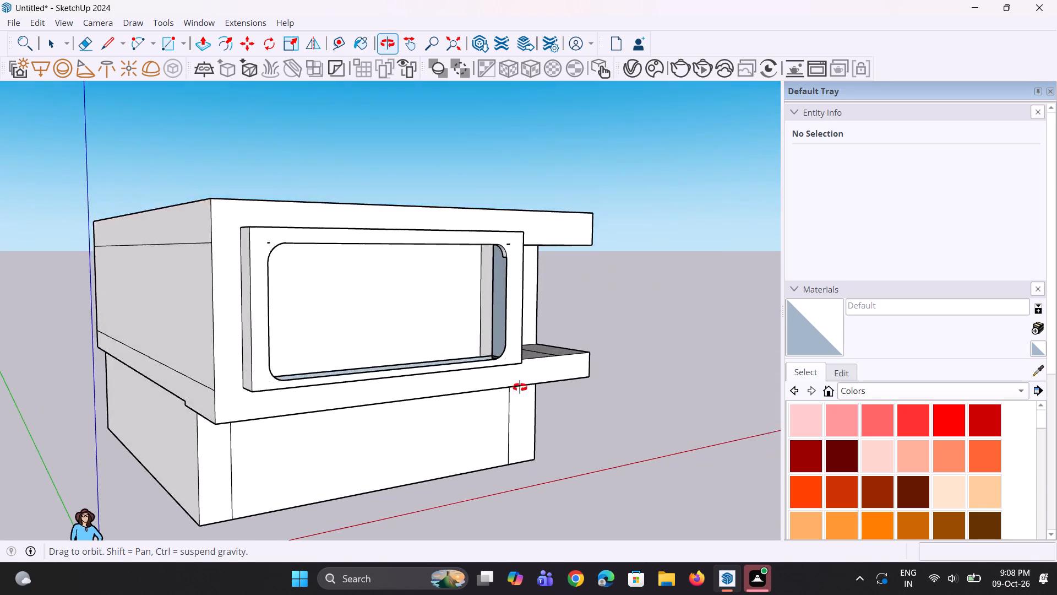
middle_drag(520, 387, 553, 457)
scroll(494, 375, up, 6)
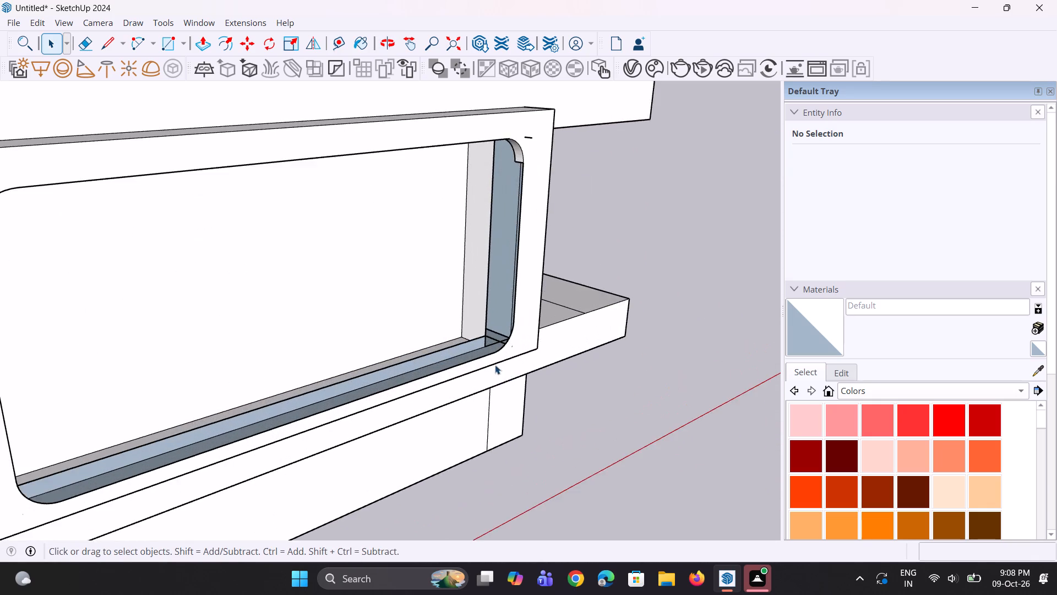
scroll(495, 365, up, 2)
middle_drag(506, 355, 642, 378)
scroll(548, 225, up, 2)
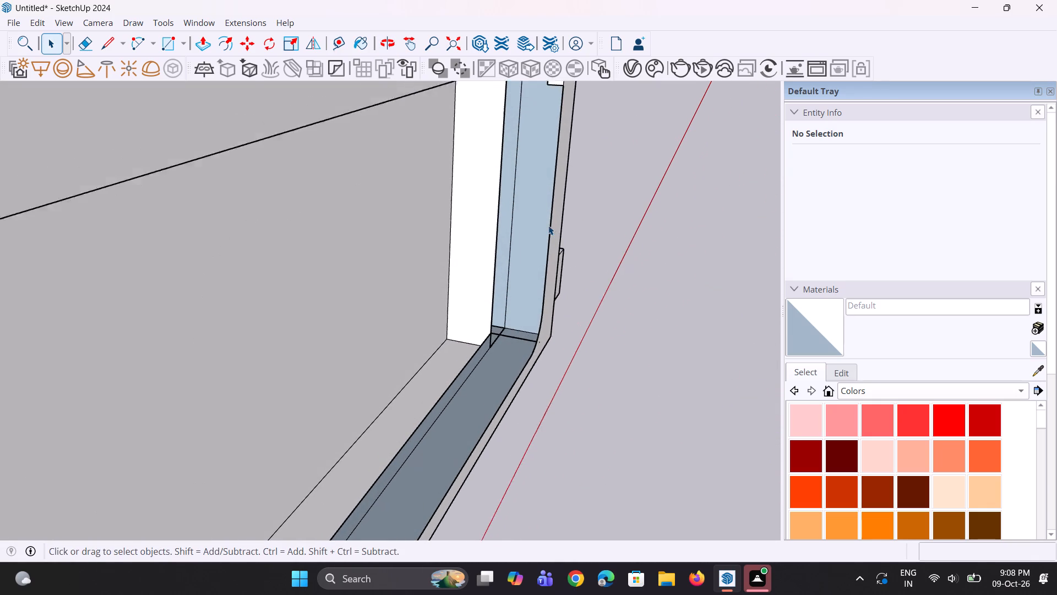
scroll(548, 225, up, 3)
middle_drag(570, 235, 611, 249)
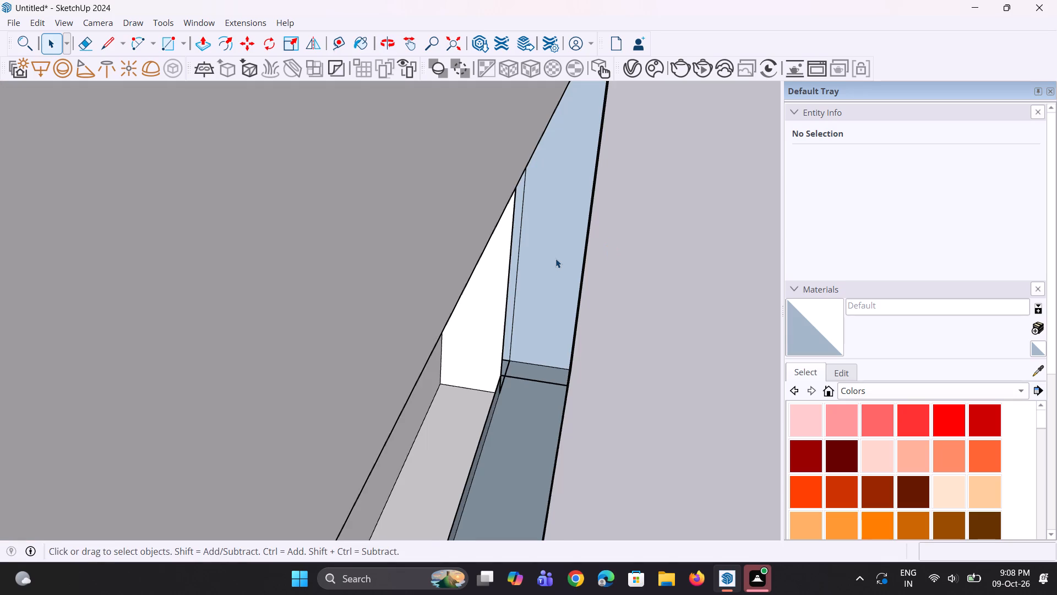
scroll(555, 258, up, 7)
middle_drag(595, 278, 614, 278)
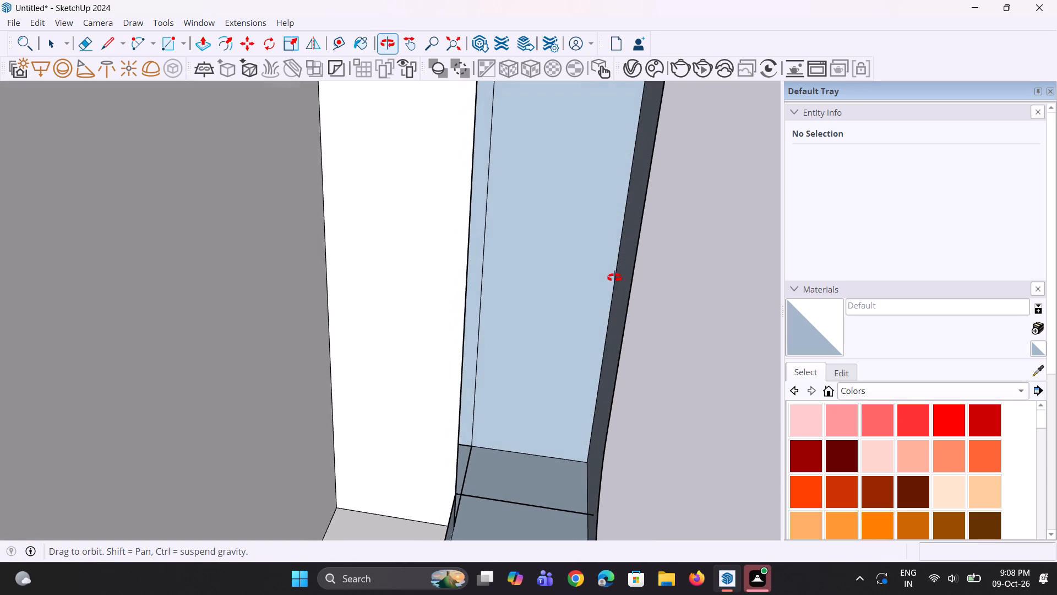
middle_drag(614, 278, 620, 274)
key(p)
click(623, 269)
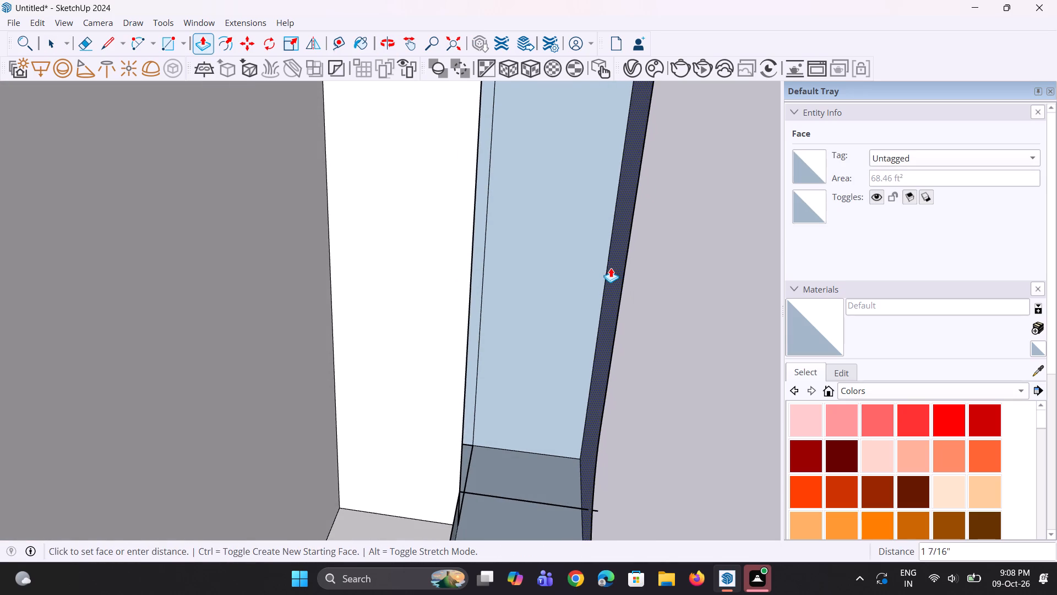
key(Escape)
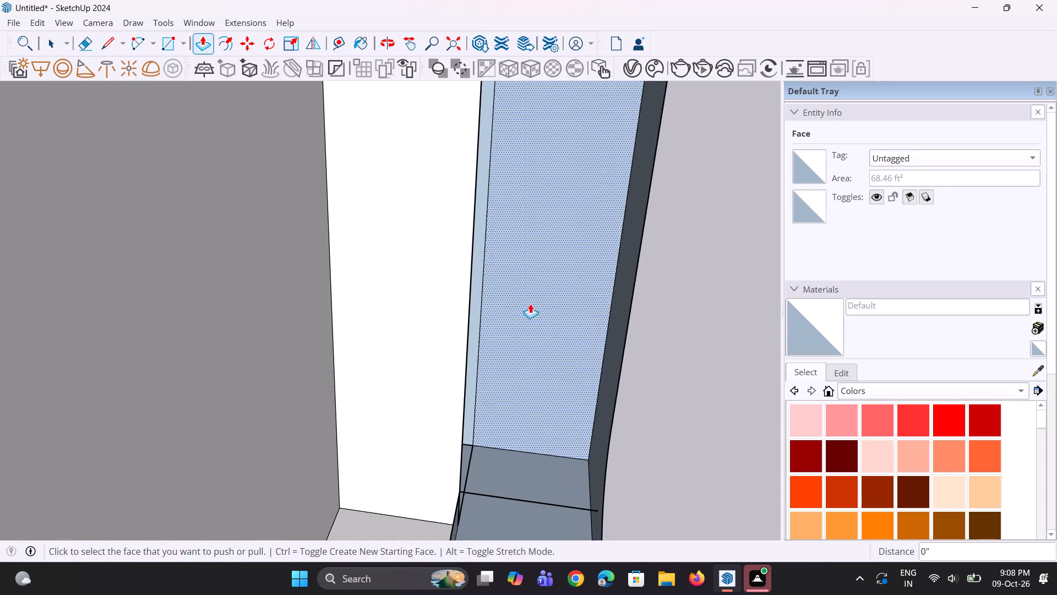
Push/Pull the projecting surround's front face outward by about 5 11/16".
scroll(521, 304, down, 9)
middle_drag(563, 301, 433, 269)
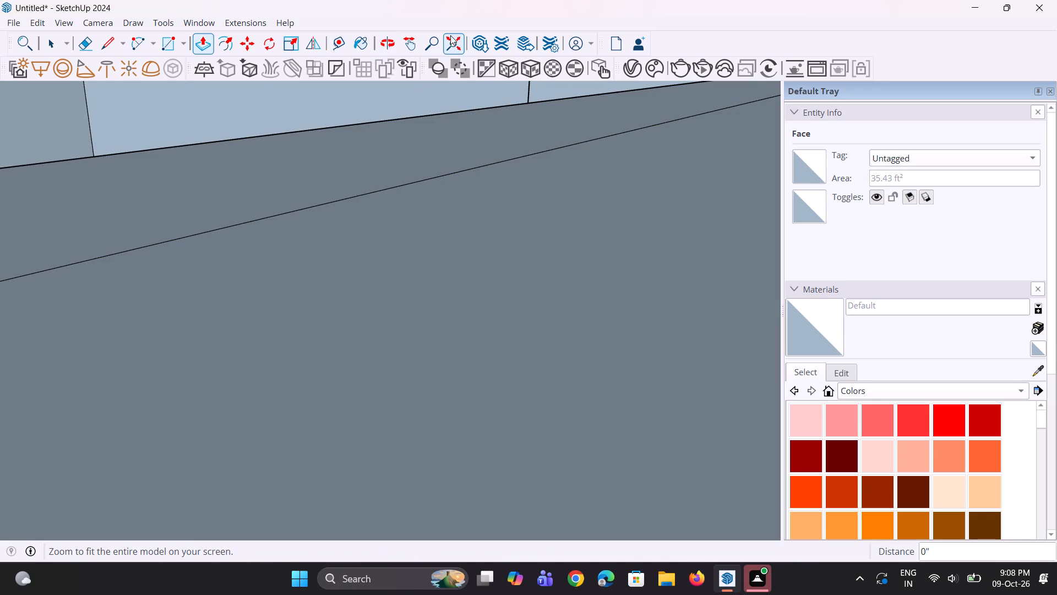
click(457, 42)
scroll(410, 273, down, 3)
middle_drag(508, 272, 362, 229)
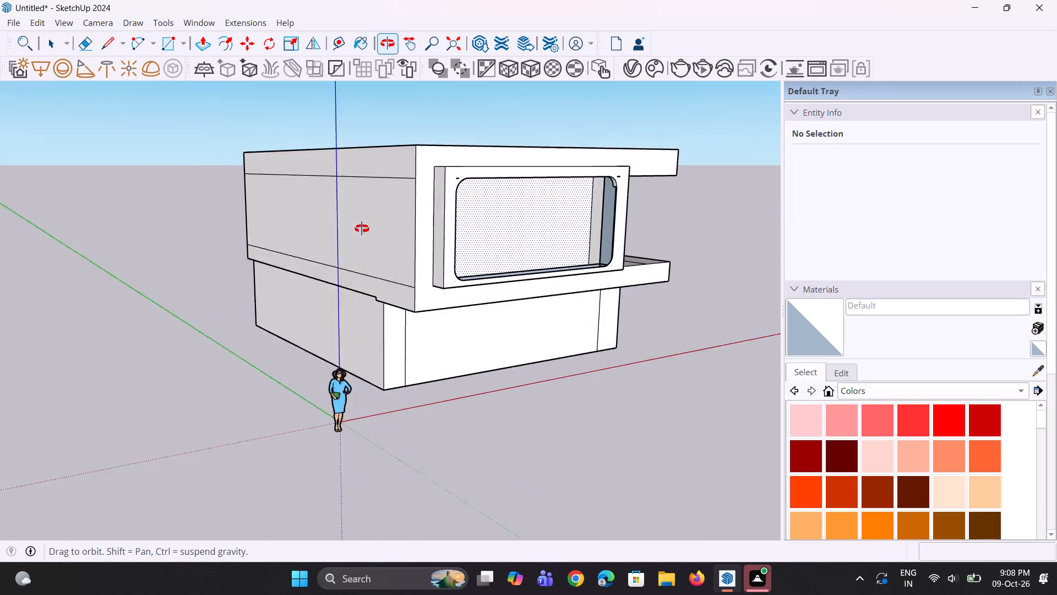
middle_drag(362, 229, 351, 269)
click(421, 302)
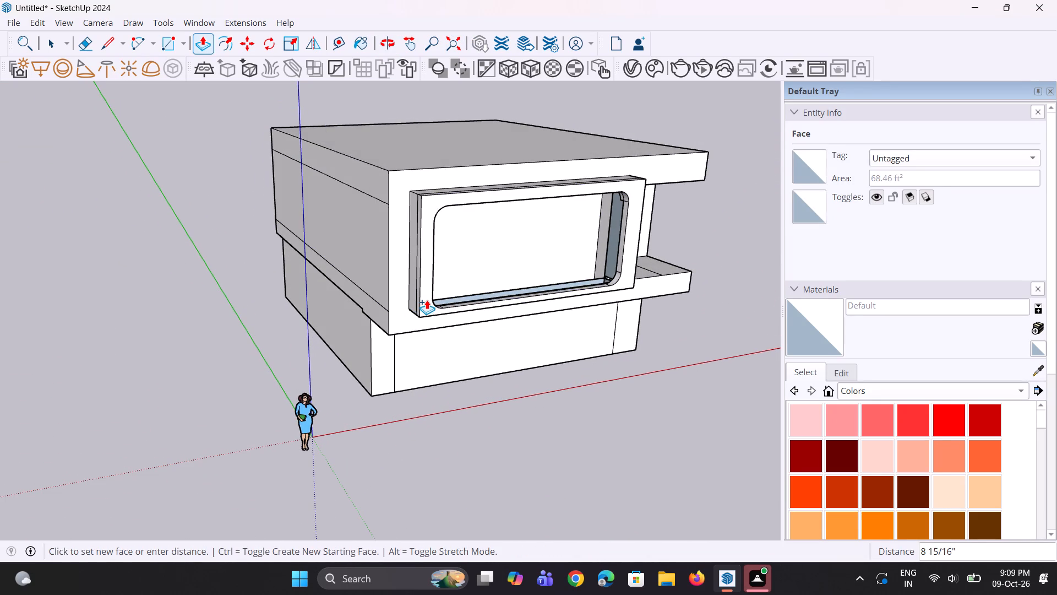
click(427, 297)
Examine the opening's lower corners and reveal depth in the projecting surround.
middle_drag(542, 295, 427, 254)
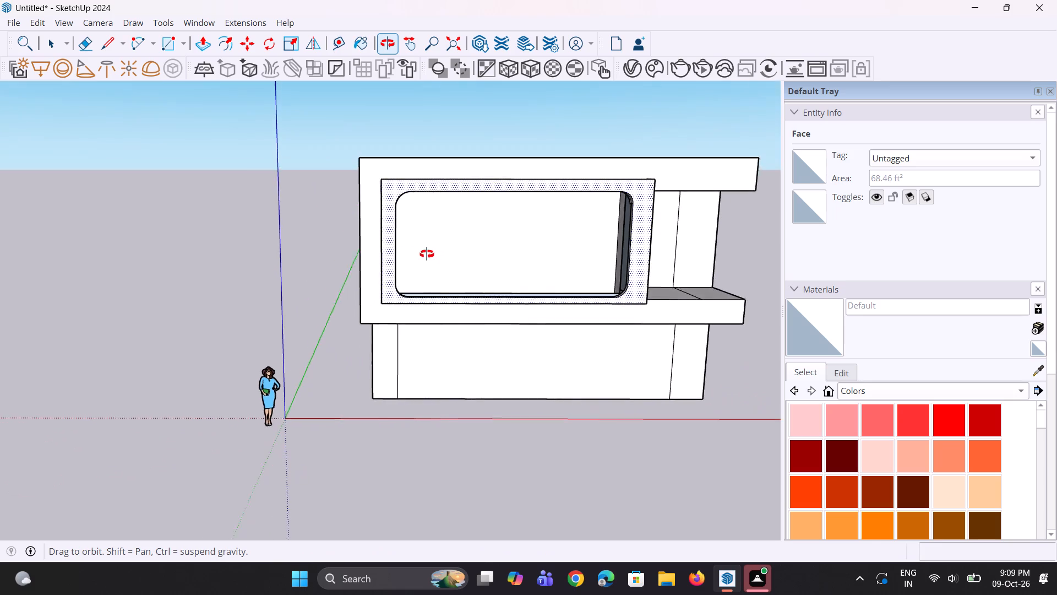
middle_drag(427, 254, 379, 272)
scroll(390, 280, up, 4)
middle_drag(408, 317, 410, 365)
scroll(416, 311, up, 4)
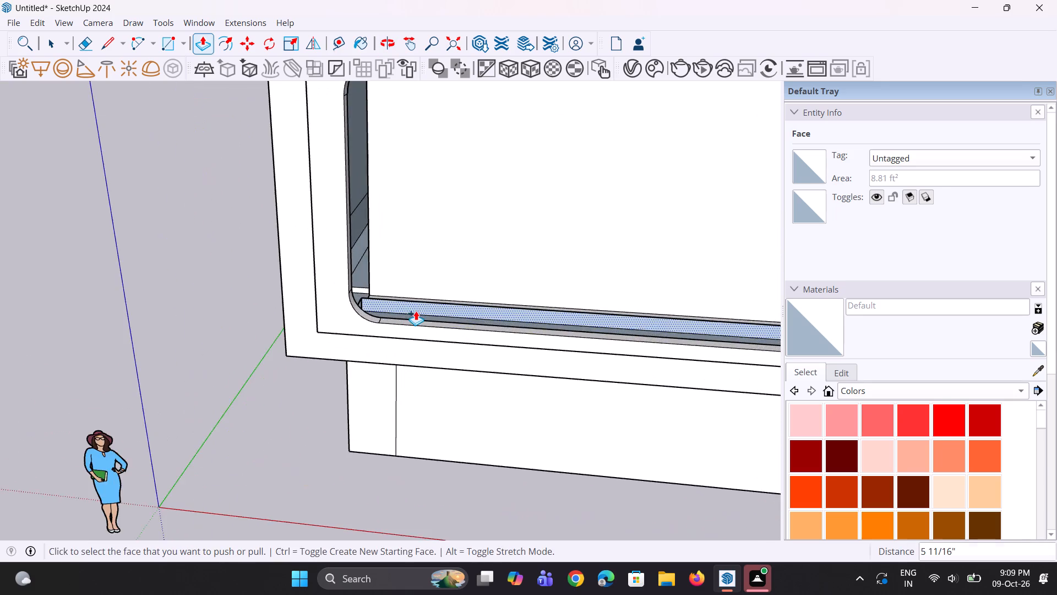
middle_drag(416, 311, 520, 161)
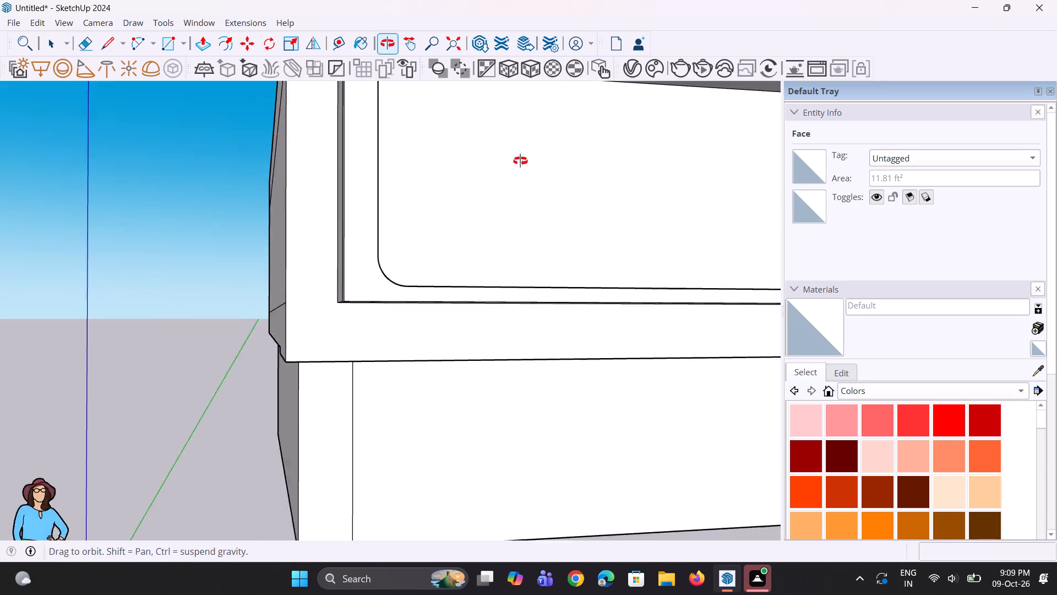
middle_drag(520, 161, 468, 258)
scroll(466, 257, down, 4)
middle_drag(467, 252, 452, 282)
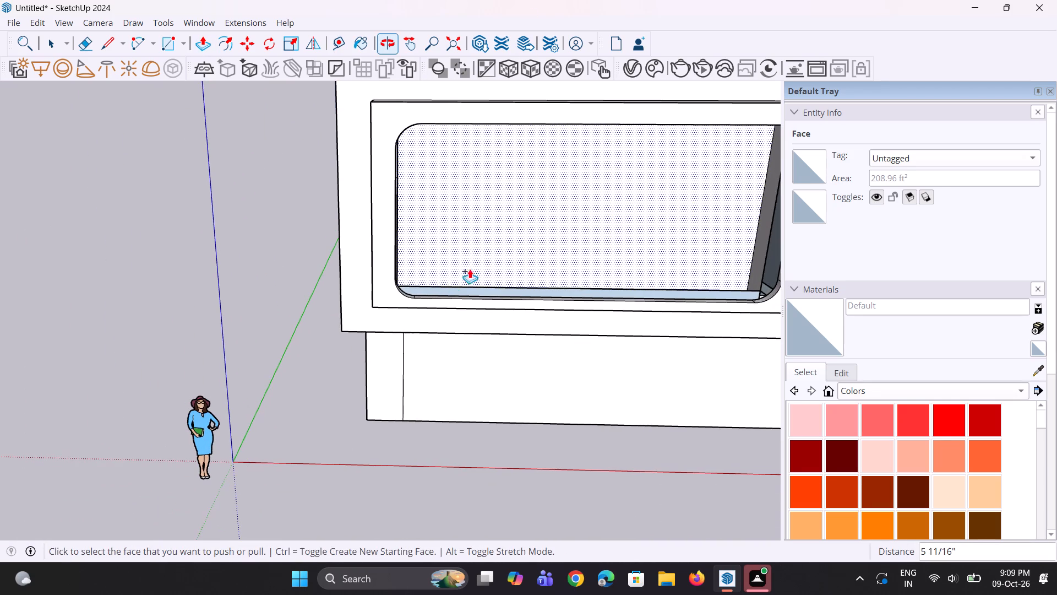
Undo the surround extrusion, the opening's face deletion, the lower-corner erasures and arcs, and the preceding recess changes.
click(511, 239)
key(ctrl+z)
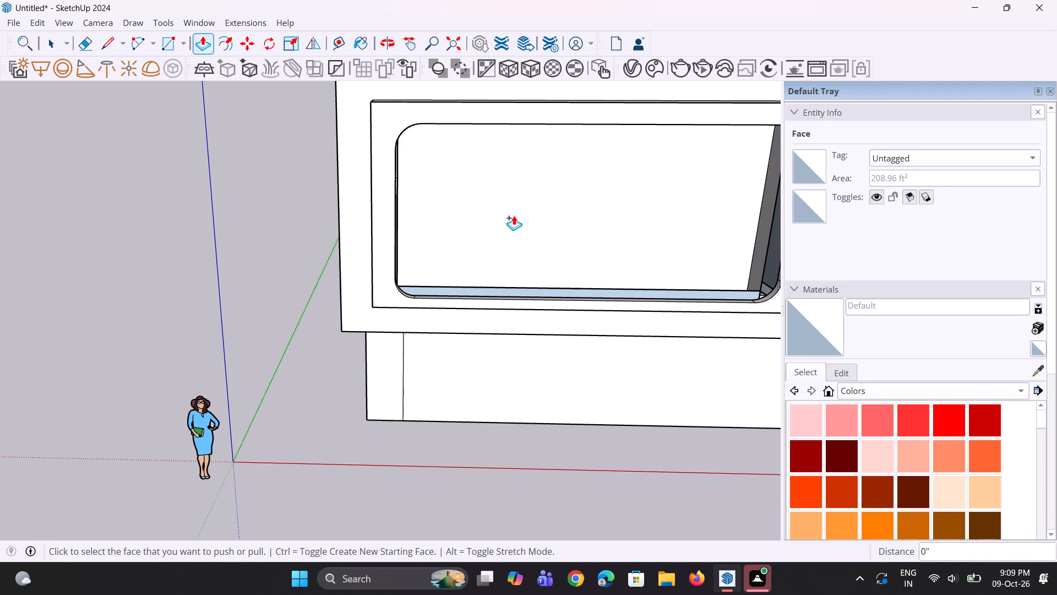
key(ctrl+z)
key(ctrl+z)
key(ctrl+z)
key(ctrl+z)
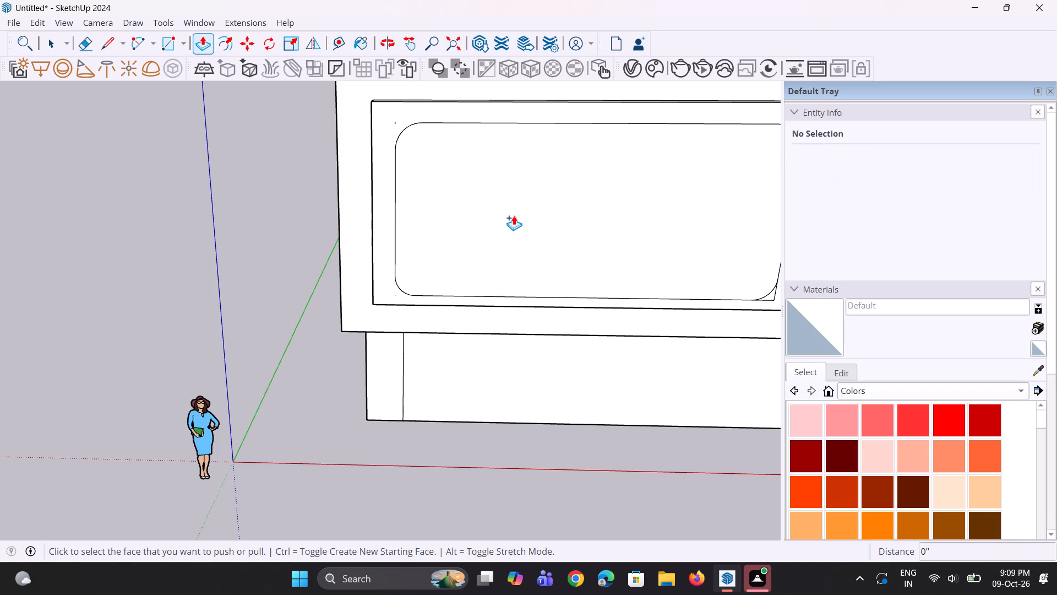
key(ctrl+z)
key(ctrl+z)
key(ctrl+z)
ctrl+click(514, 215)
key(ctrl+z)
ctrl+click(514, 215)
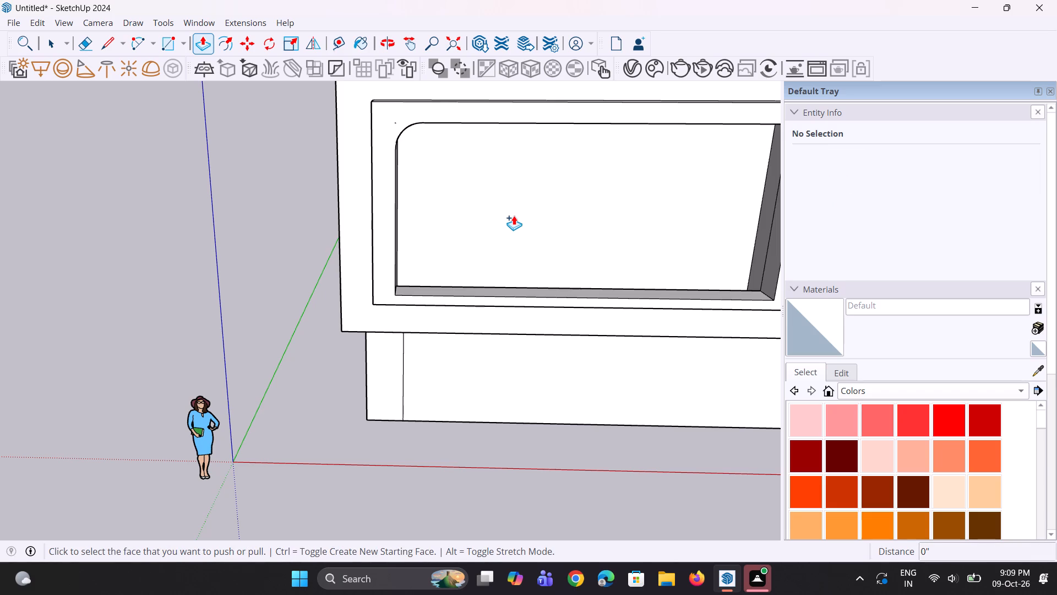
key(ctrl+z)
key(ctrl+z)
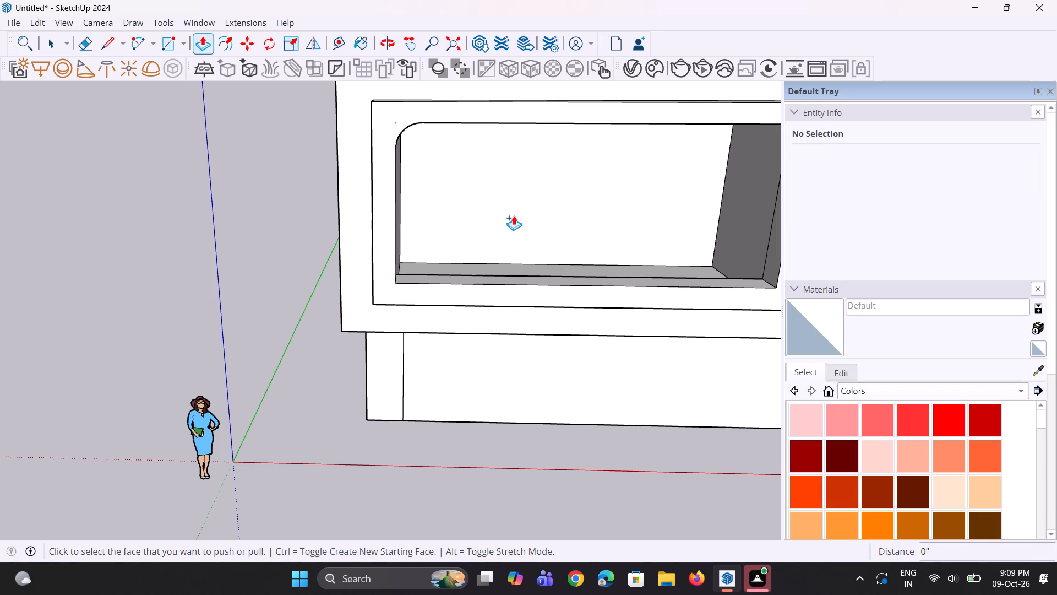
Draw a rectangle of about 9' by 23' on the surround's front face, enclosing the opening.
scroll(570, 192, down, 2)
middle_drag(544, 247, 487, 283)
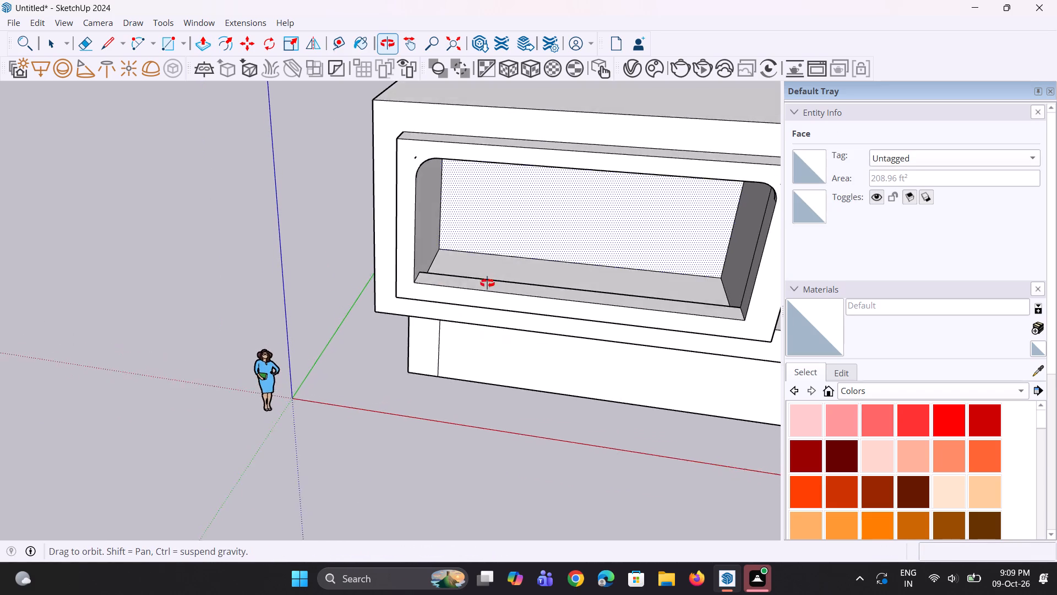
middle_drag(487, 283, 490, 277)
scroll(490, 277, down, 3)
middle_drag(559, 258, 348, 329)
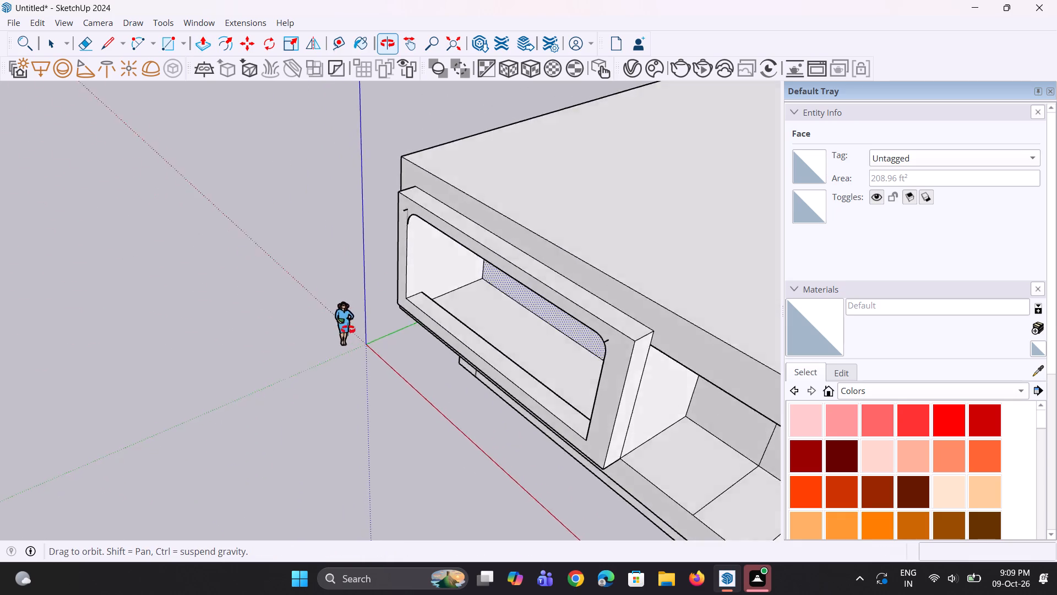
middle_drag(348, 329, 468, 287)
scroll(447, 286, down, 4)
middle_drag(443, 290, 526, 237)
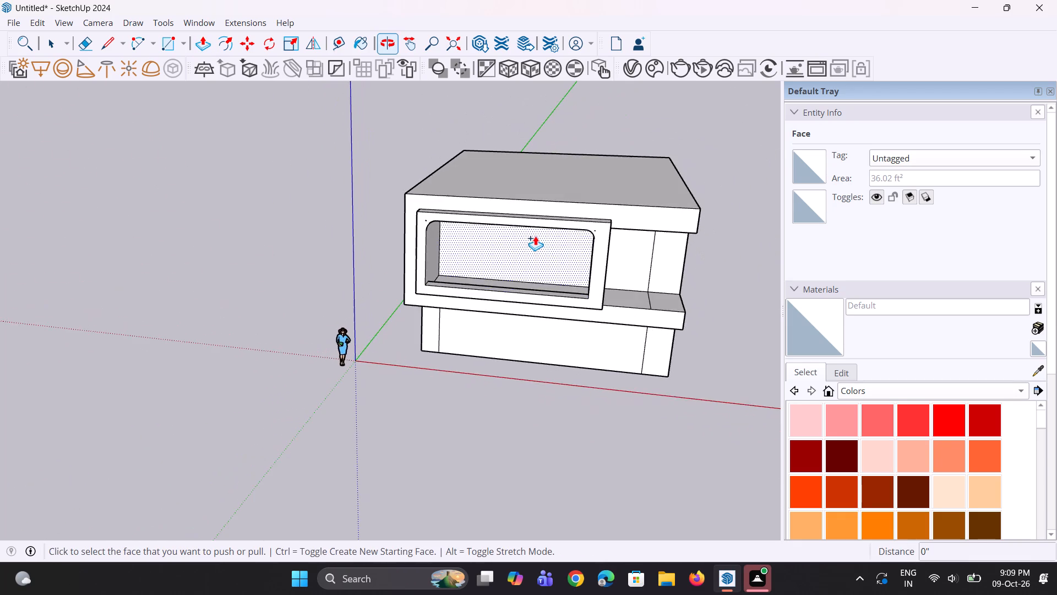
scroll(461, 287, up, 3)
middle_drag(486, 291, 505, 286)
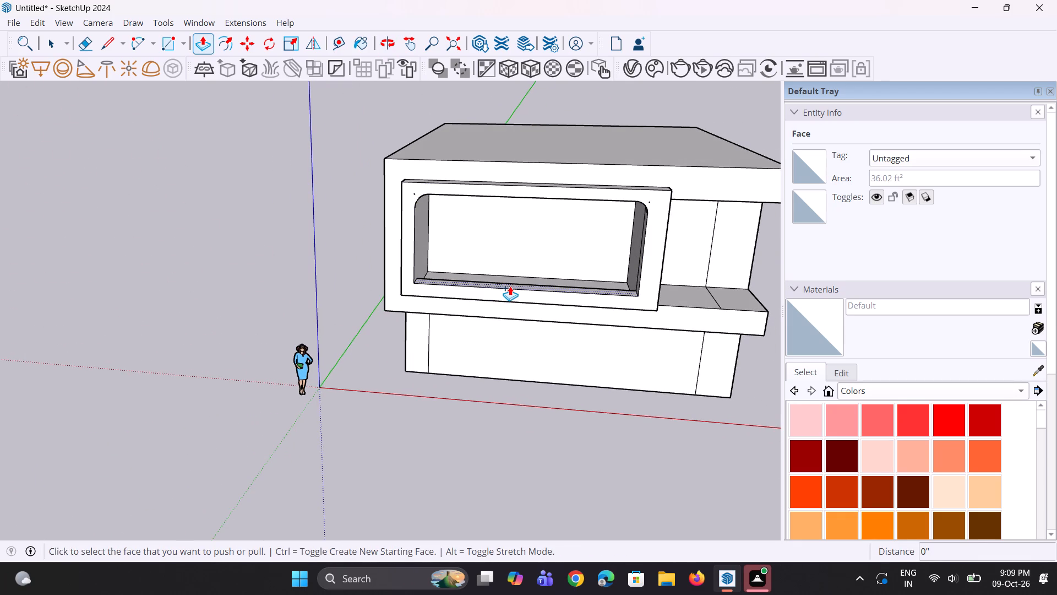
key(r)
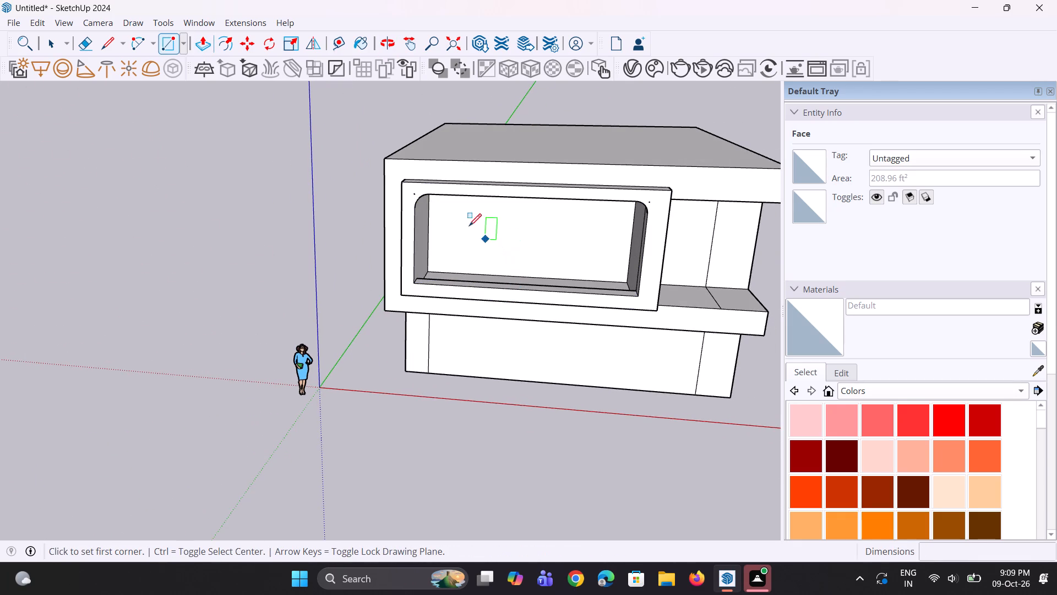
click(410, 192)
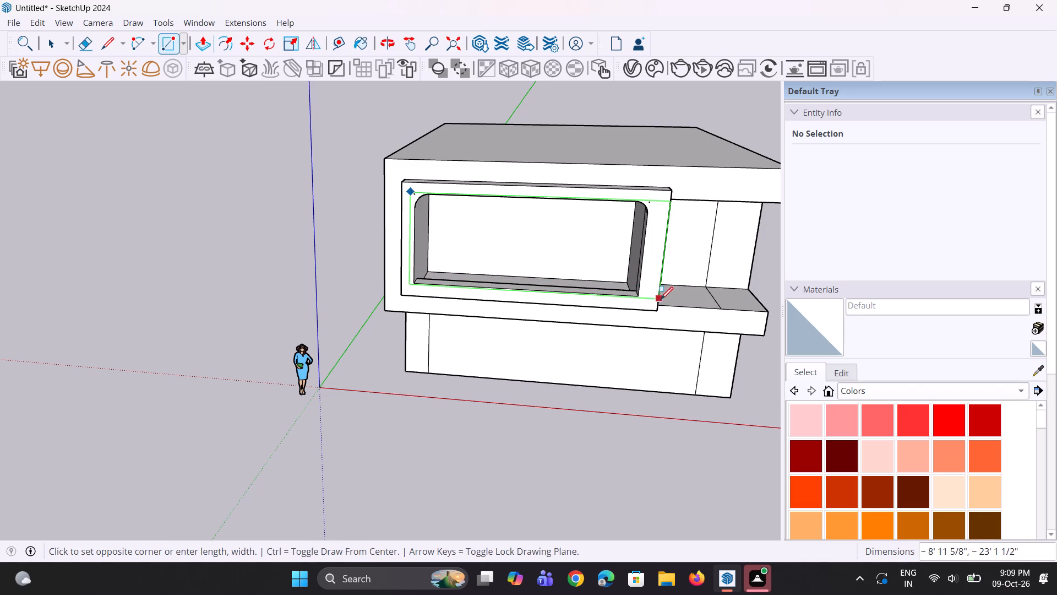
click(652, 303)
Draw a tangent arc of about 1' 10" across the opening's lower-left corner.
middle_drag(609, 327, 607, 299)
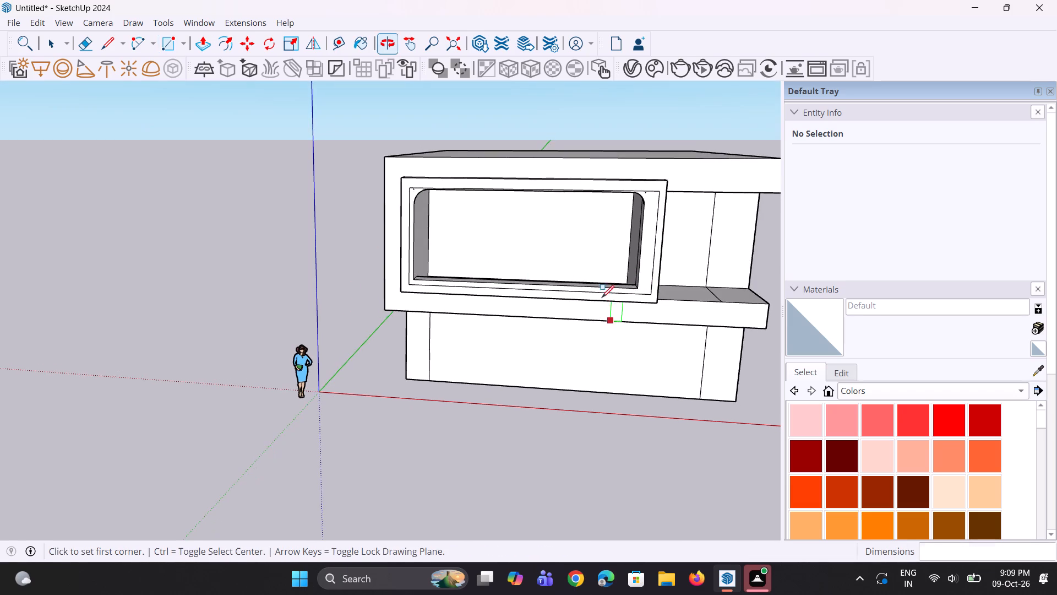
scroll(449, 273, up, 8)
key(a)
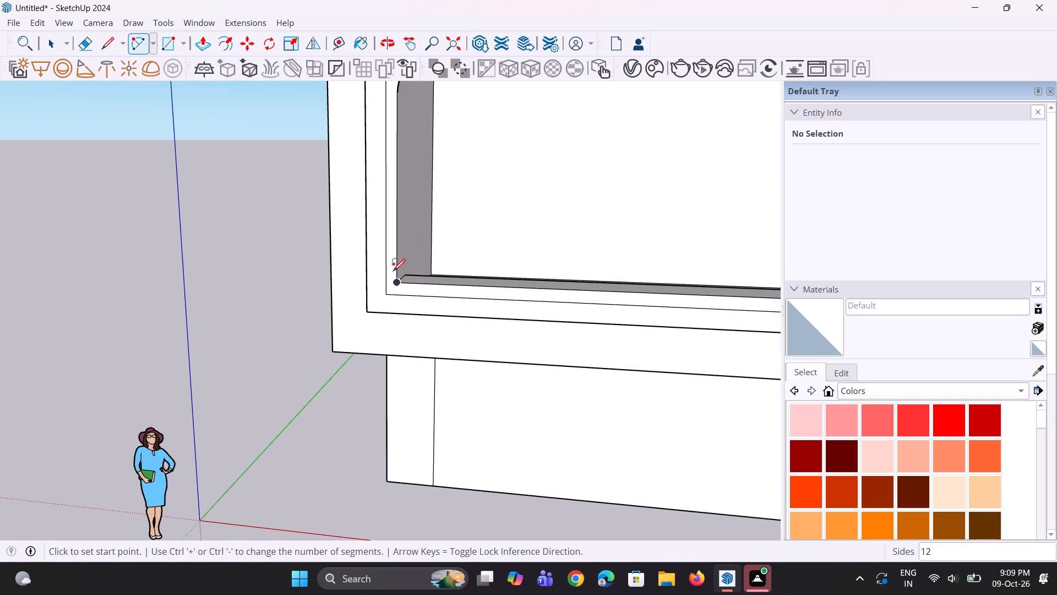
click(396, 250)
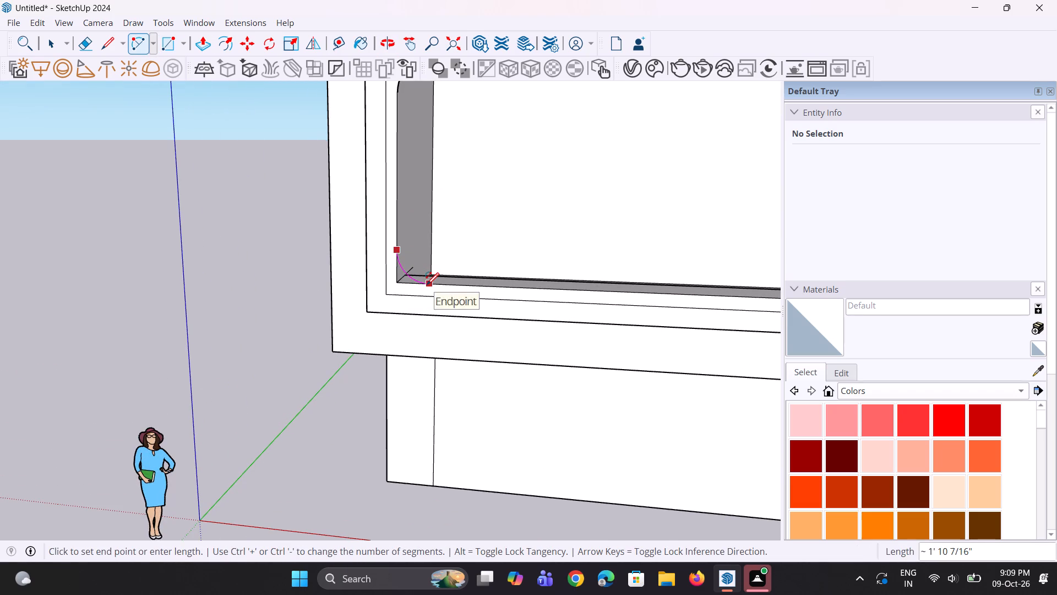
click(427, 285)
click(427, 285)
Draw a tangent arc across the opening's lower-right corner.
scroll(429, 291, down, 7)
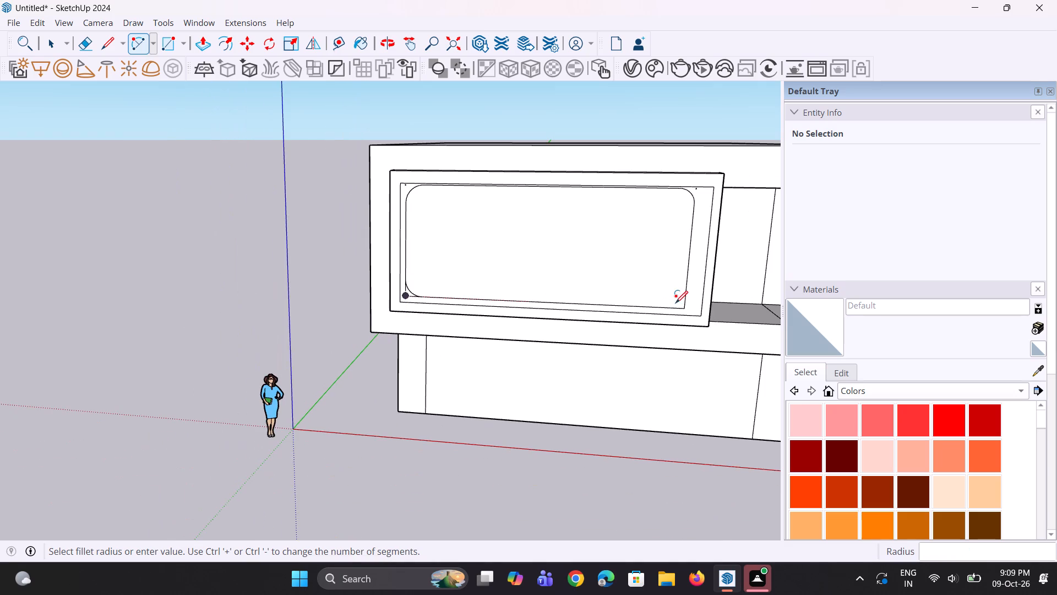
scroll(679, 303, up, 5)
click(663, 309)
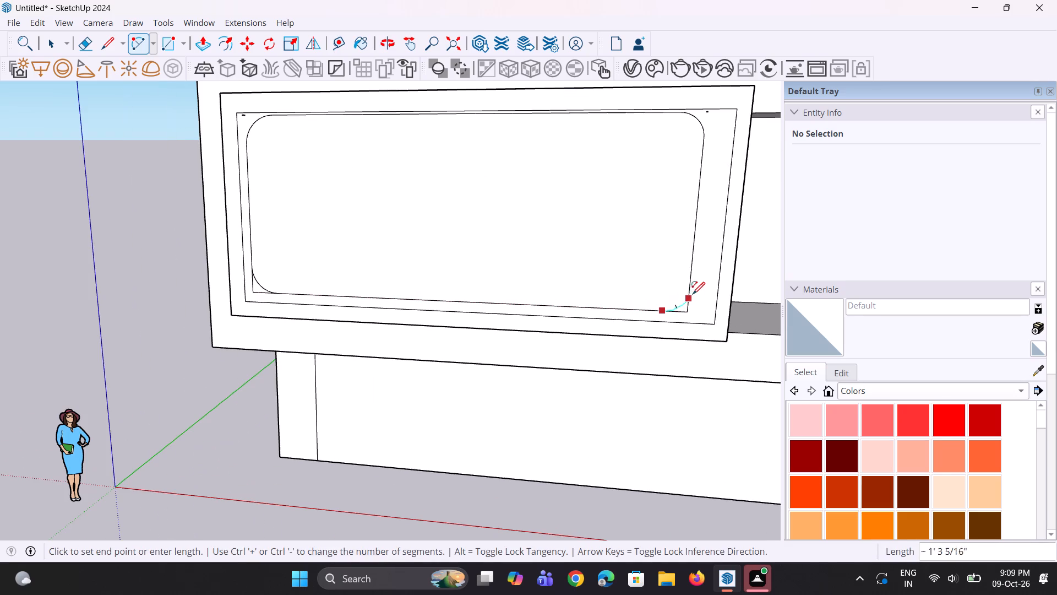
double_click(693, 286)
key(space)
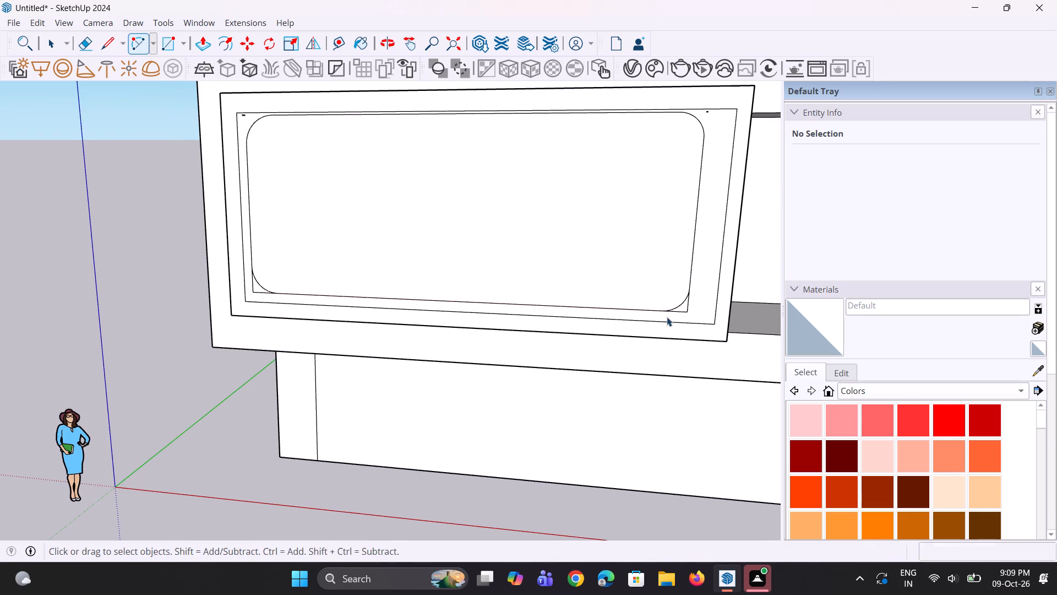
Erase the leftover square corner edges outside the arcs at the opening's lower-left and lower-right corners.
key(e)
scroll(296, 304, up, 2)
scroll(249, 289, up, 2)
click(243, 277)
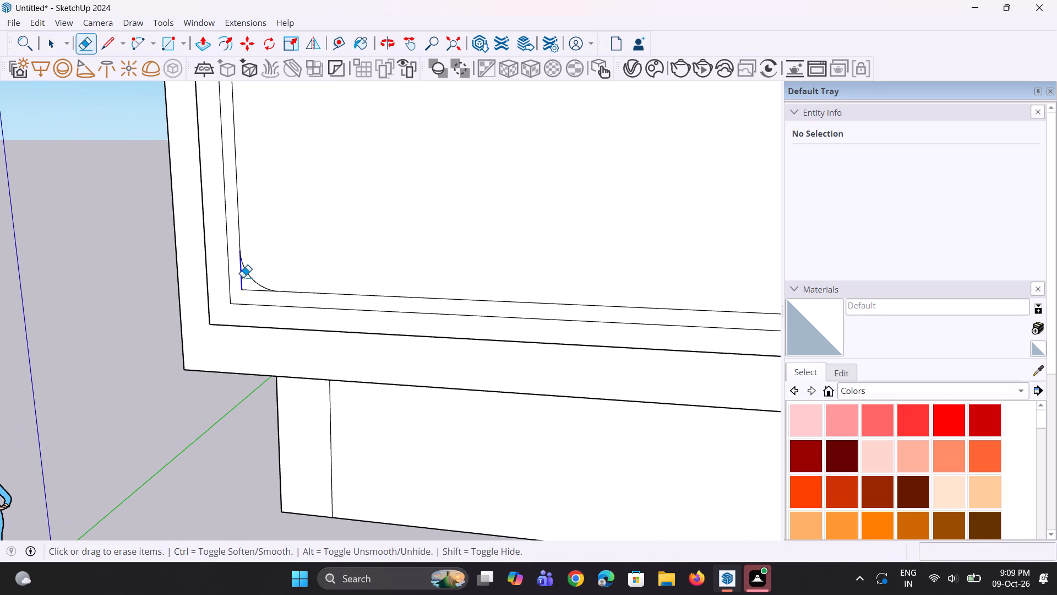
click(250, 291)
scroll(264, 293, down, 6)
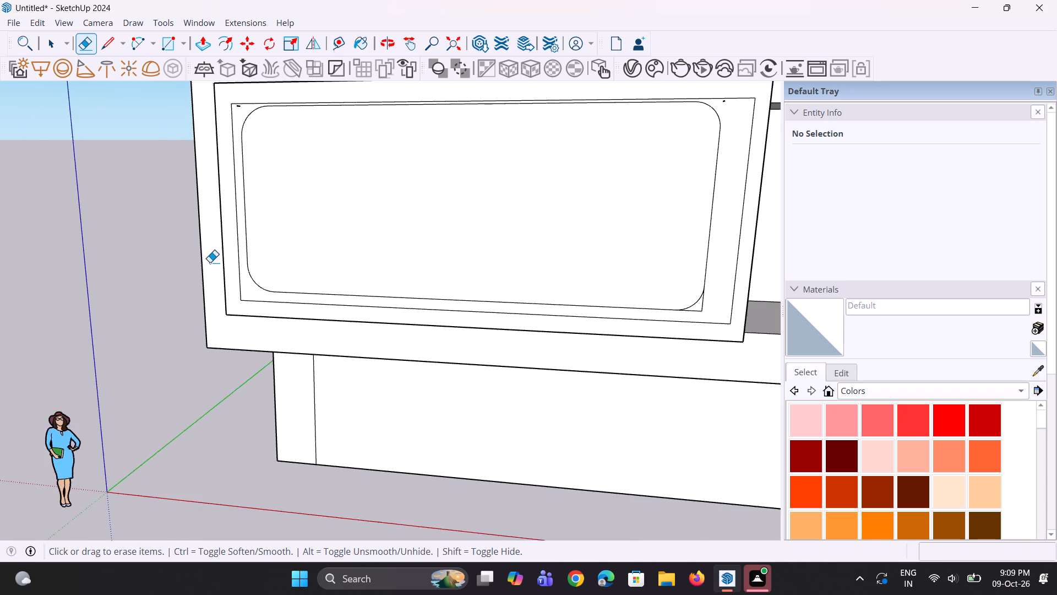
scroll(210, 262, down, 2)
scroll(561, 295, up, 10)
click(519, 282)
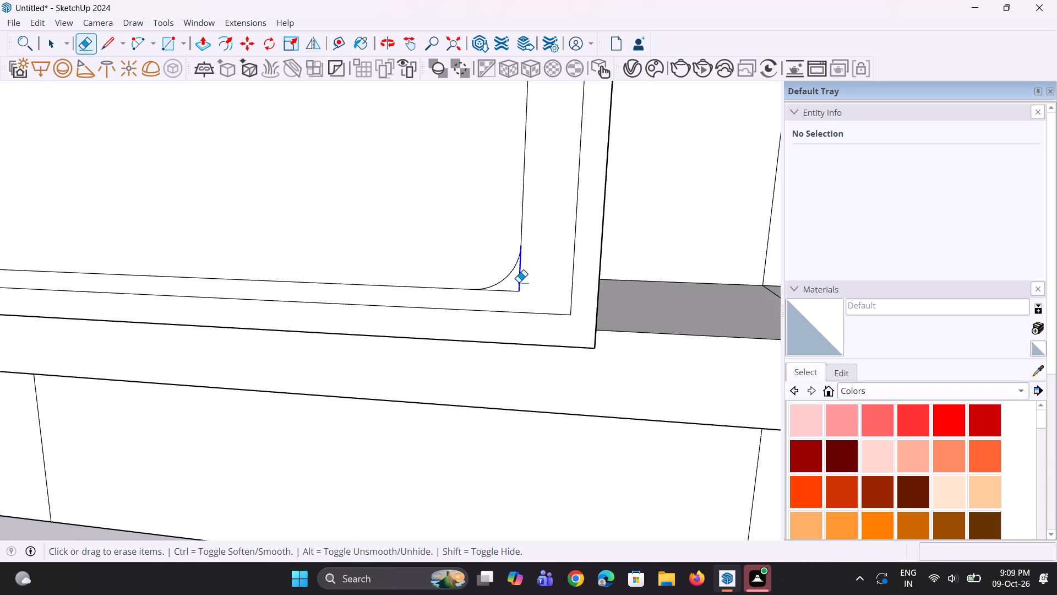
click(510, 291)
Erase the edges of the outer rectangle around the rounded opening on the surround's front face.
click(518, 311)
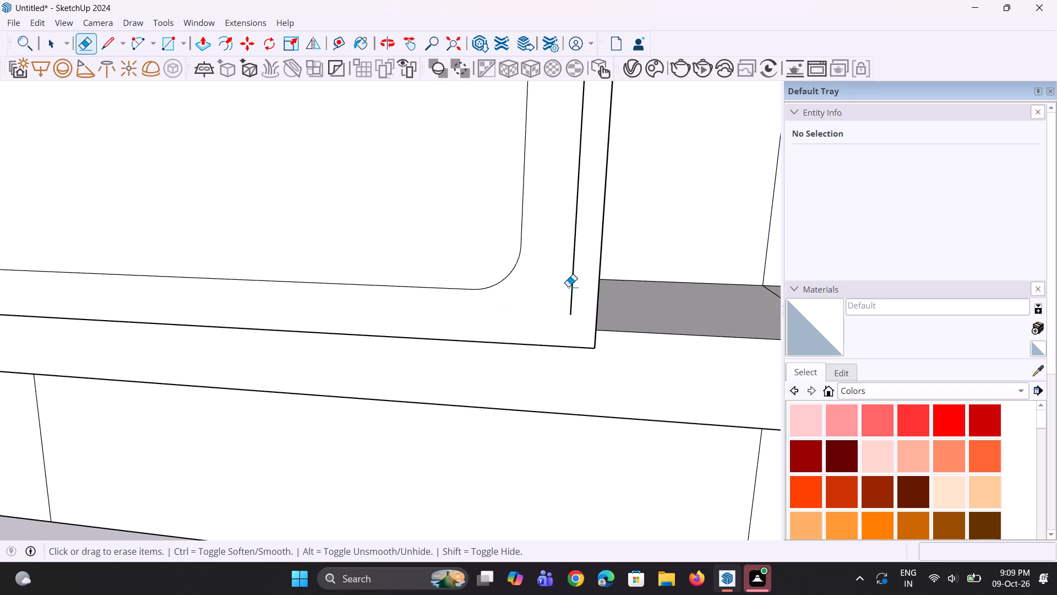
click(571, 283)
scroll(573, 292, down, 12)
scroll(557, 191, up, 1)
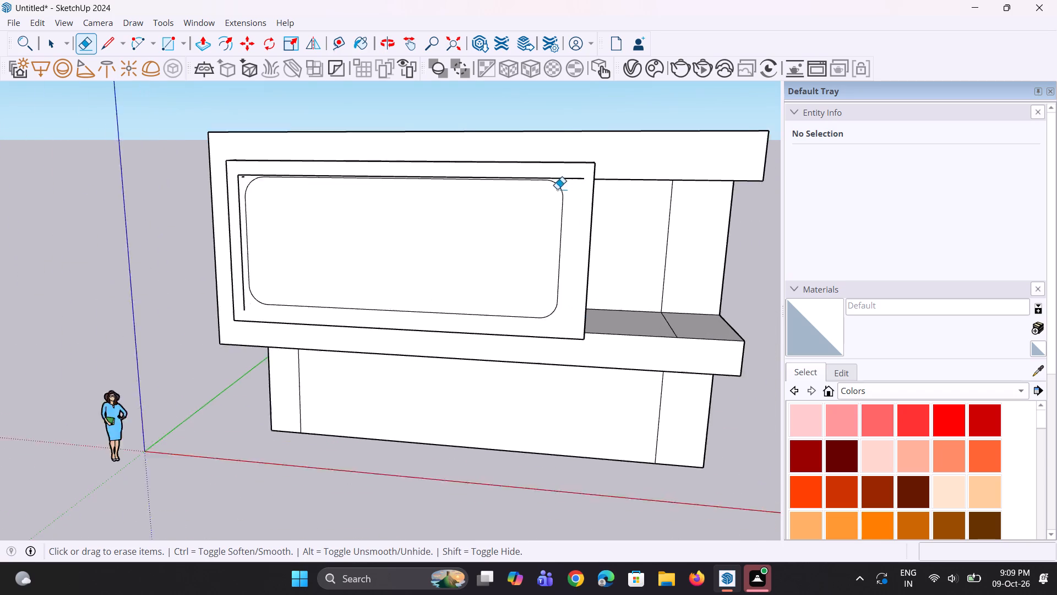
scroll(557, 189, up, 1)
click(573, 179)
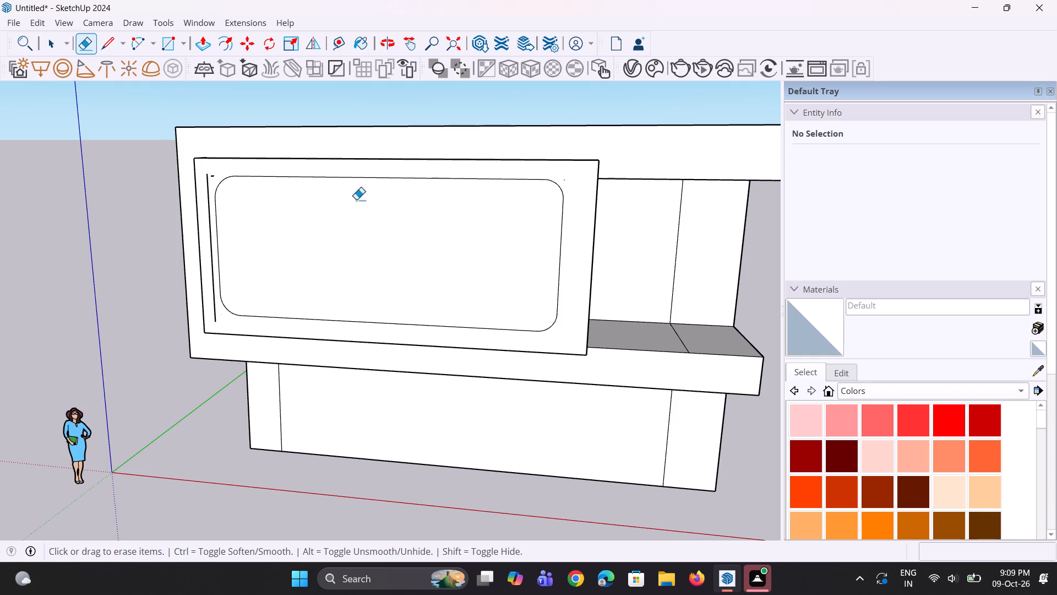
scroll(188, 190, up, 4)
click(219, 172)
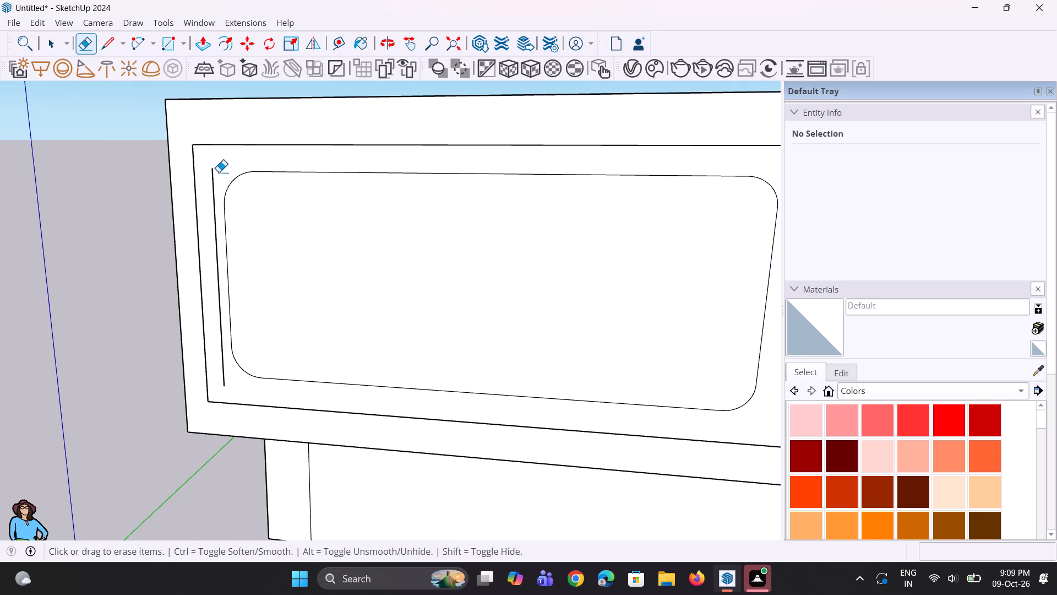
click(211, 182)
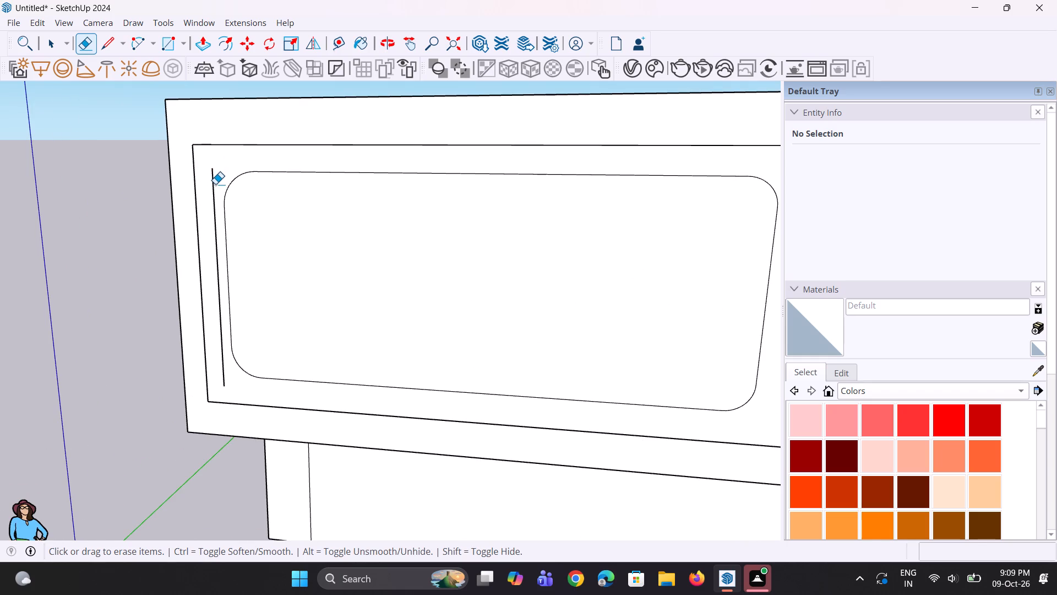
click(211, 186)
click(216, 190)
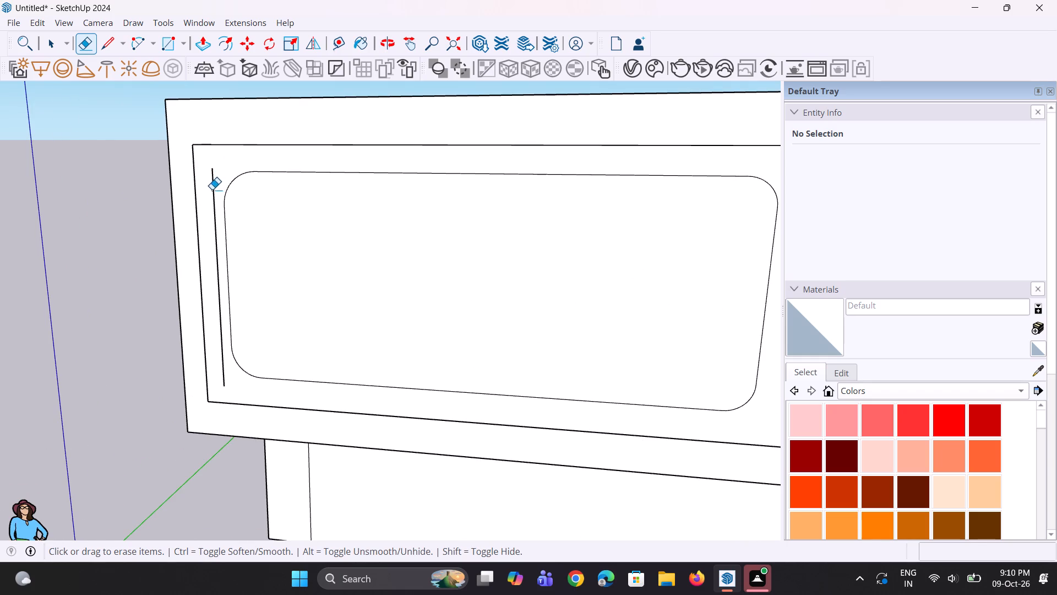
click(212, 190)
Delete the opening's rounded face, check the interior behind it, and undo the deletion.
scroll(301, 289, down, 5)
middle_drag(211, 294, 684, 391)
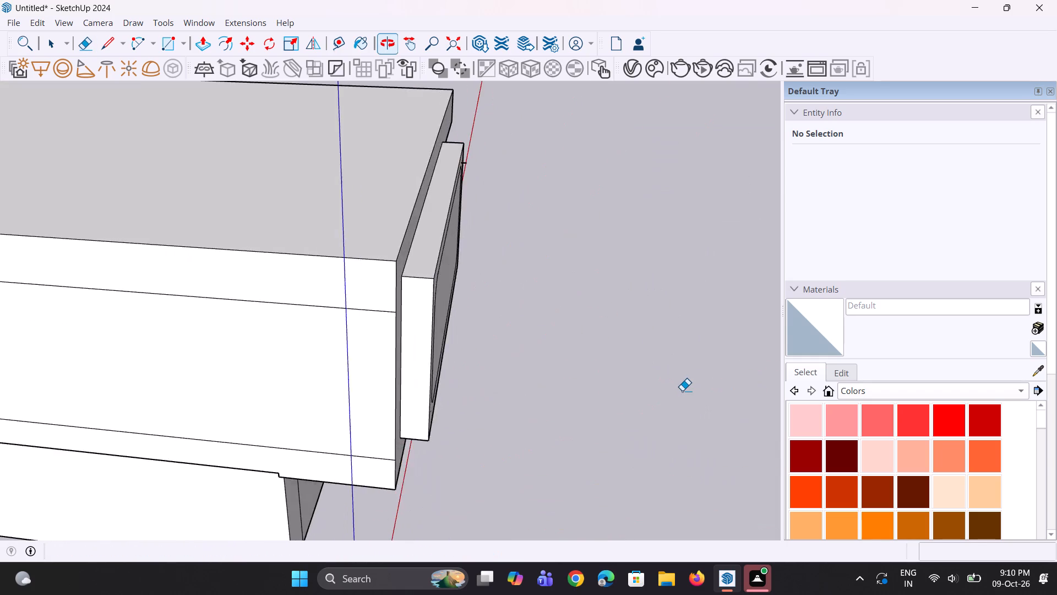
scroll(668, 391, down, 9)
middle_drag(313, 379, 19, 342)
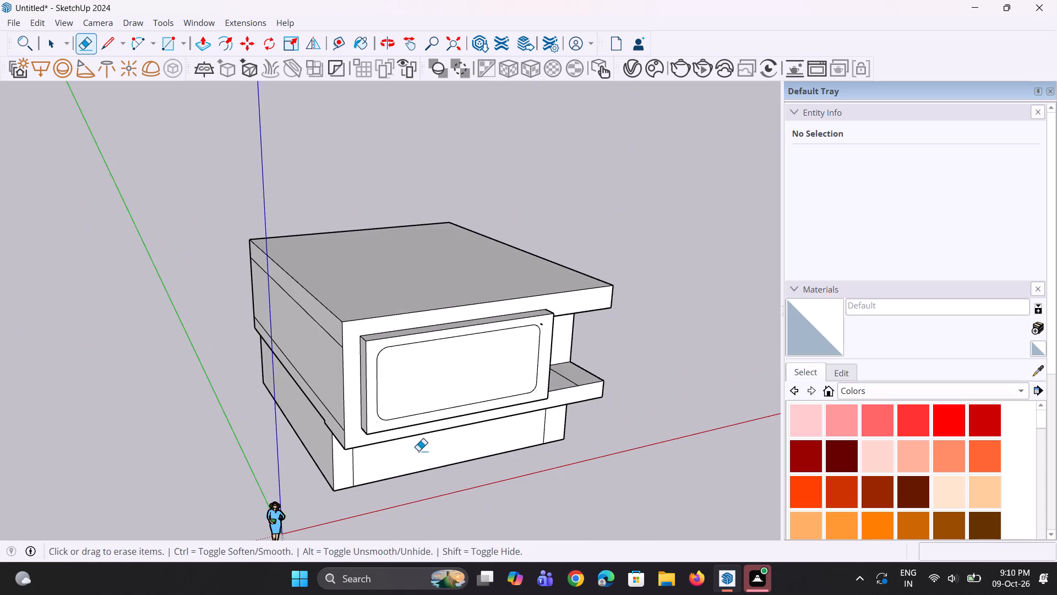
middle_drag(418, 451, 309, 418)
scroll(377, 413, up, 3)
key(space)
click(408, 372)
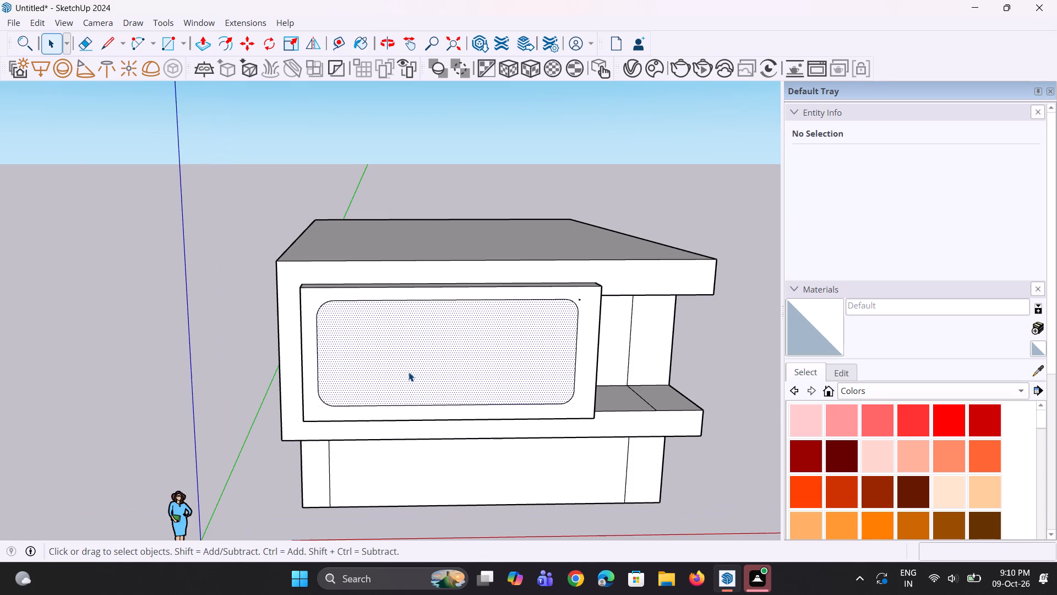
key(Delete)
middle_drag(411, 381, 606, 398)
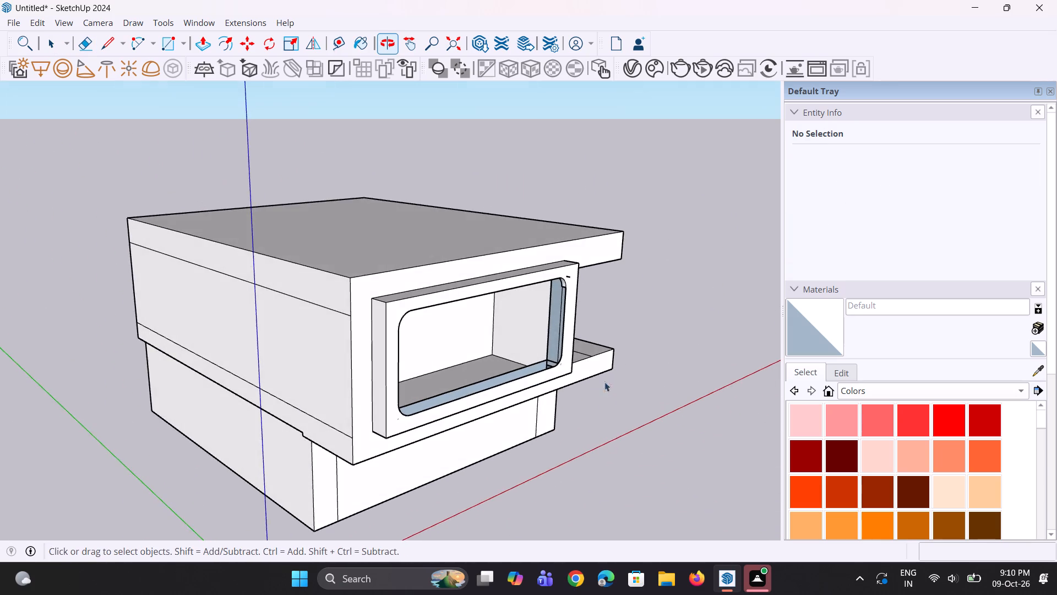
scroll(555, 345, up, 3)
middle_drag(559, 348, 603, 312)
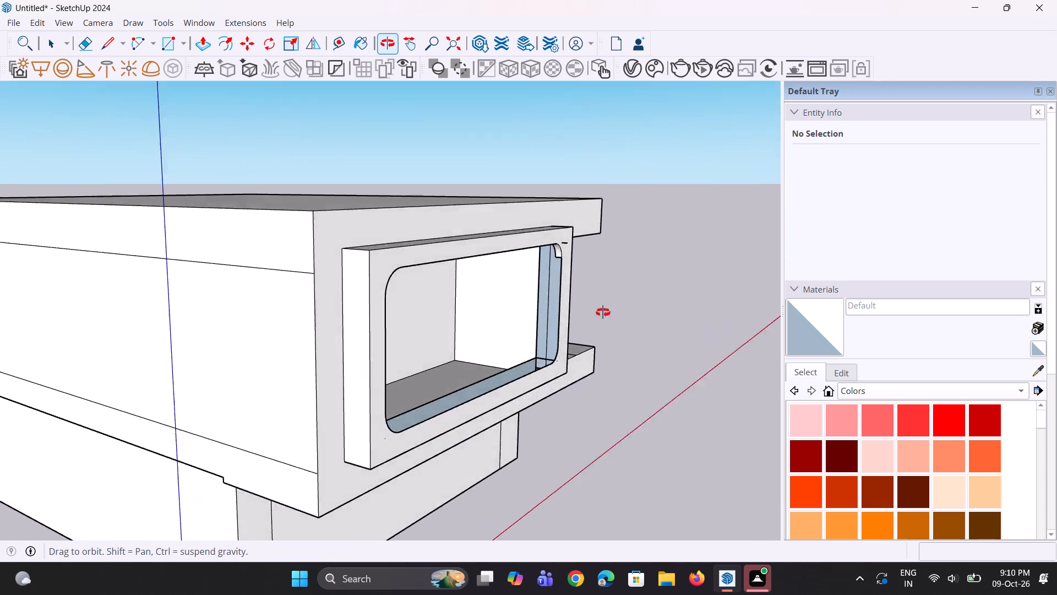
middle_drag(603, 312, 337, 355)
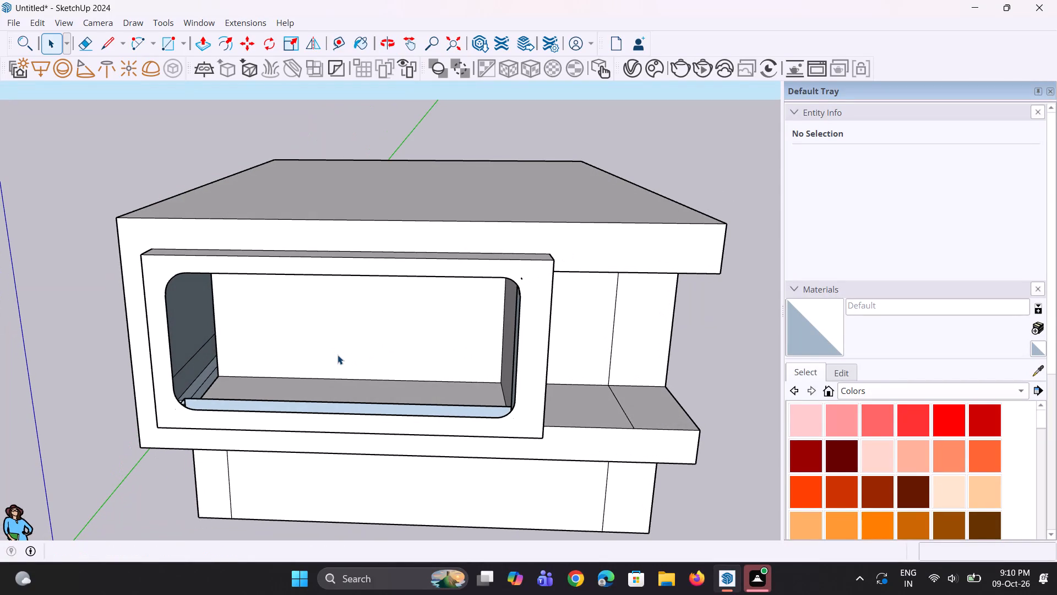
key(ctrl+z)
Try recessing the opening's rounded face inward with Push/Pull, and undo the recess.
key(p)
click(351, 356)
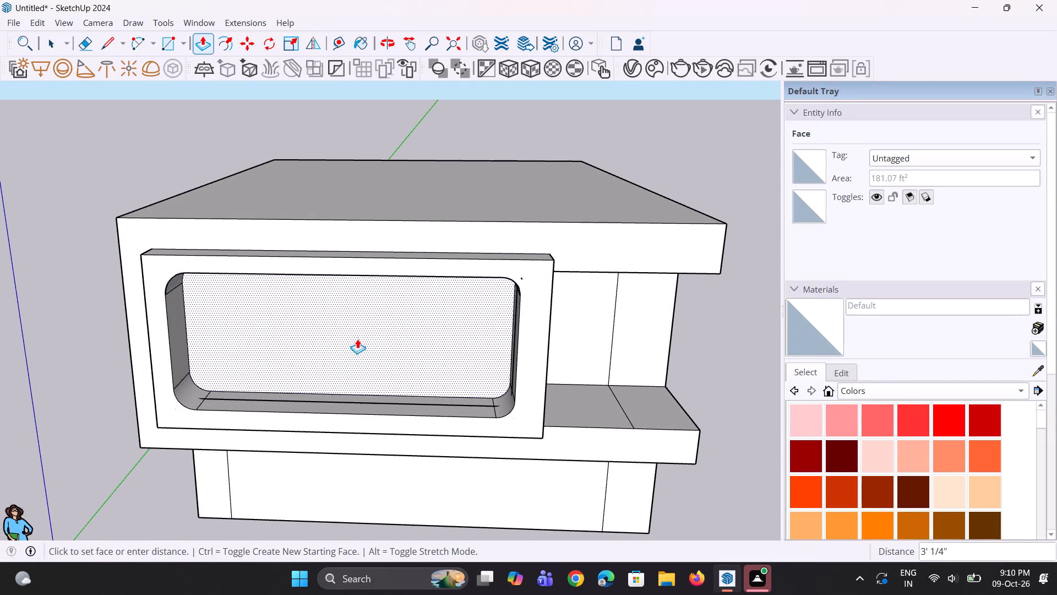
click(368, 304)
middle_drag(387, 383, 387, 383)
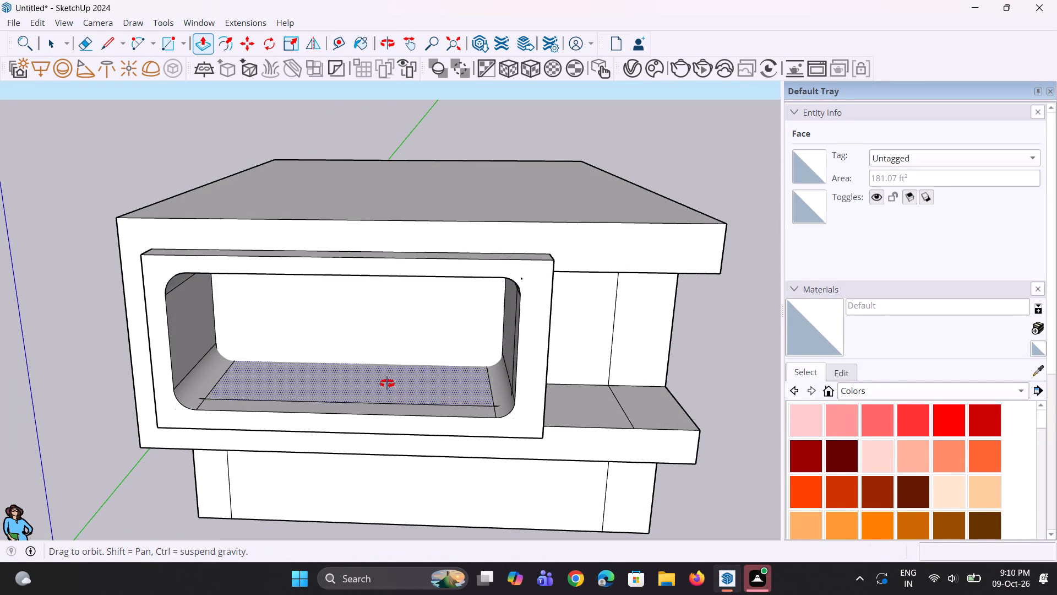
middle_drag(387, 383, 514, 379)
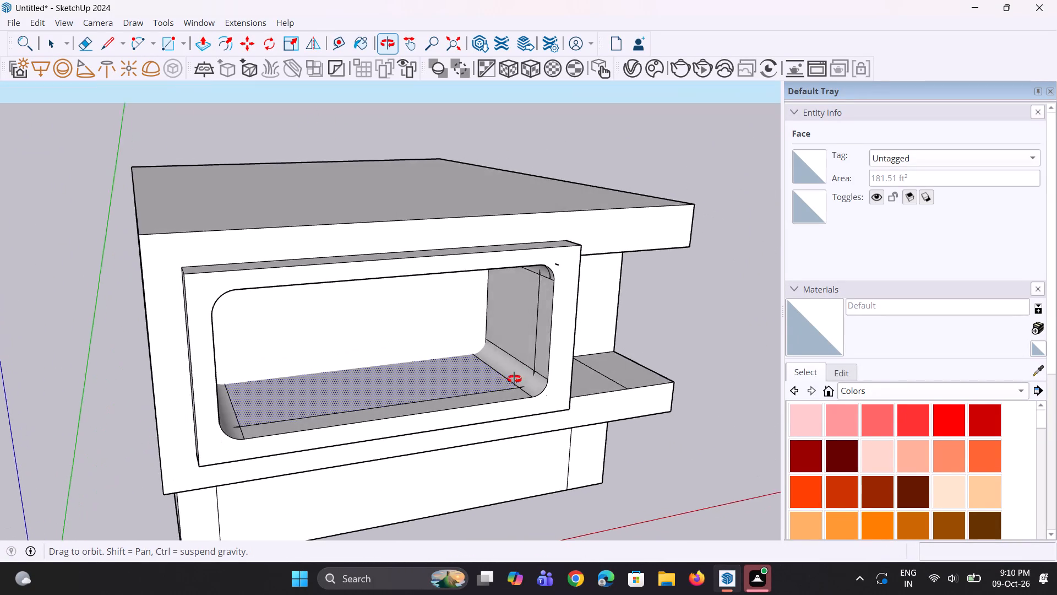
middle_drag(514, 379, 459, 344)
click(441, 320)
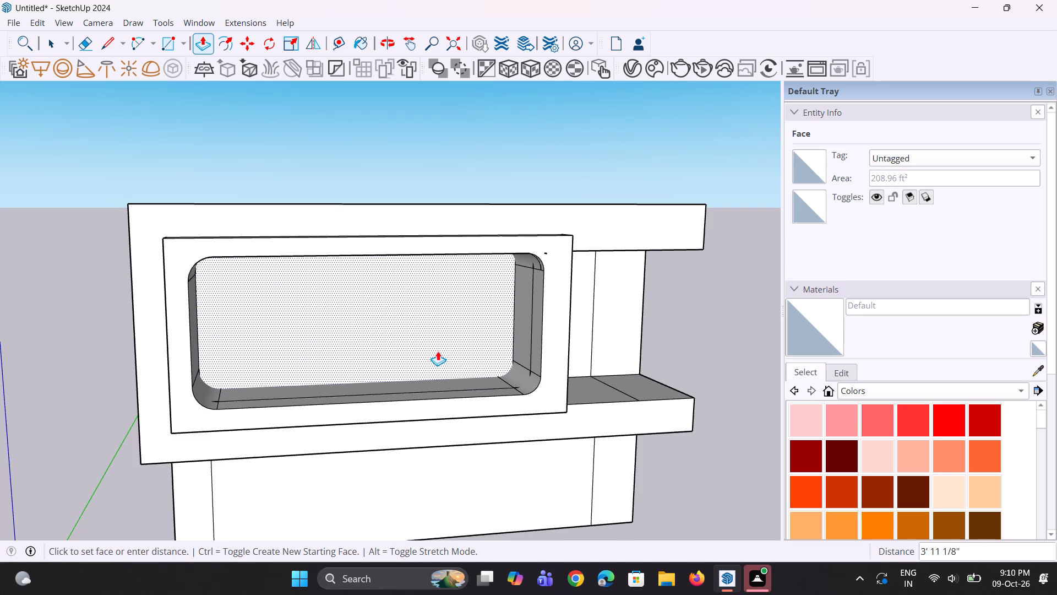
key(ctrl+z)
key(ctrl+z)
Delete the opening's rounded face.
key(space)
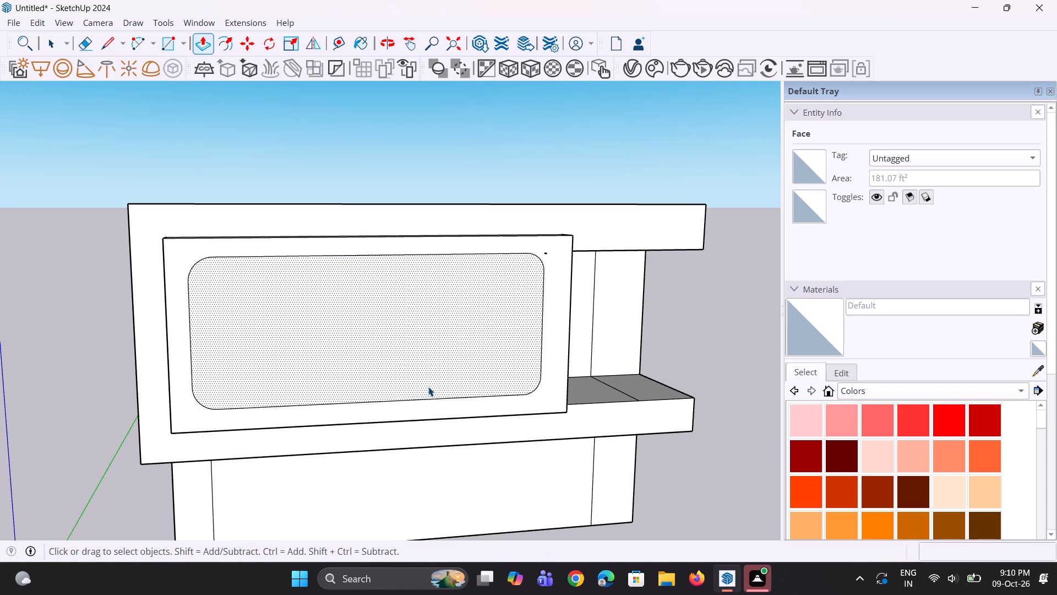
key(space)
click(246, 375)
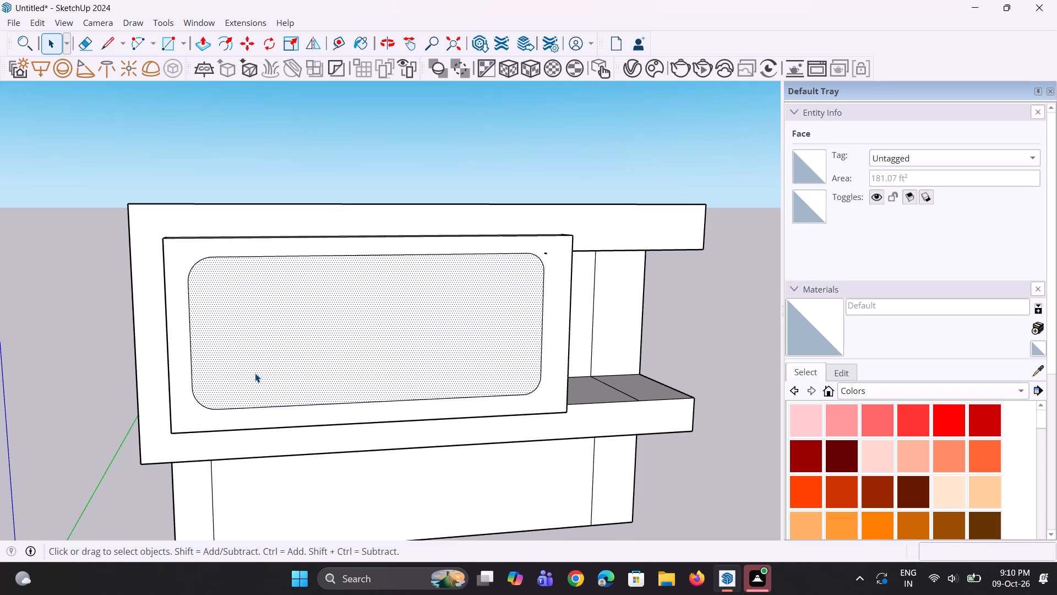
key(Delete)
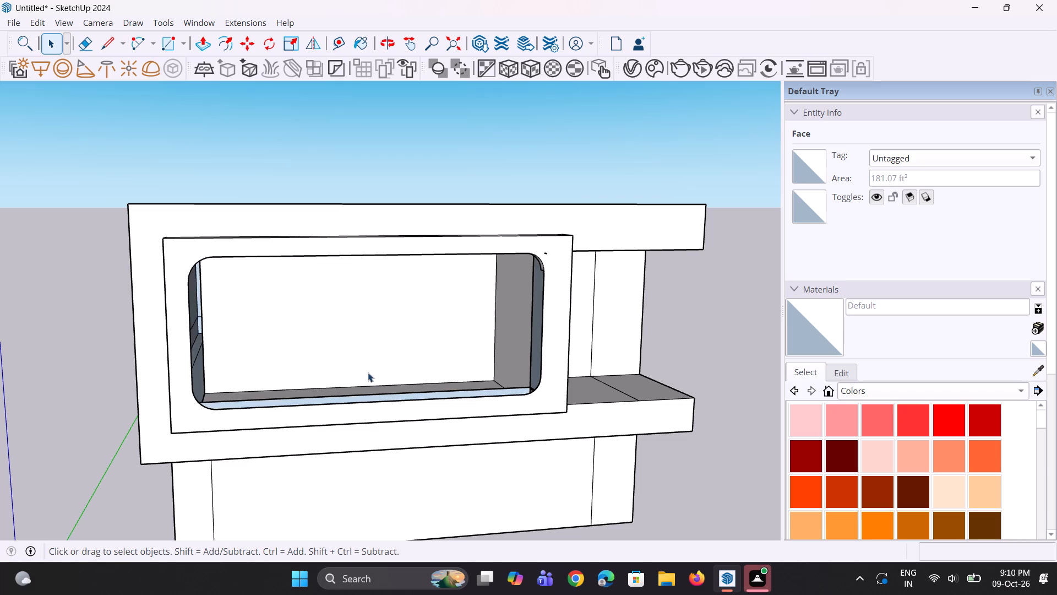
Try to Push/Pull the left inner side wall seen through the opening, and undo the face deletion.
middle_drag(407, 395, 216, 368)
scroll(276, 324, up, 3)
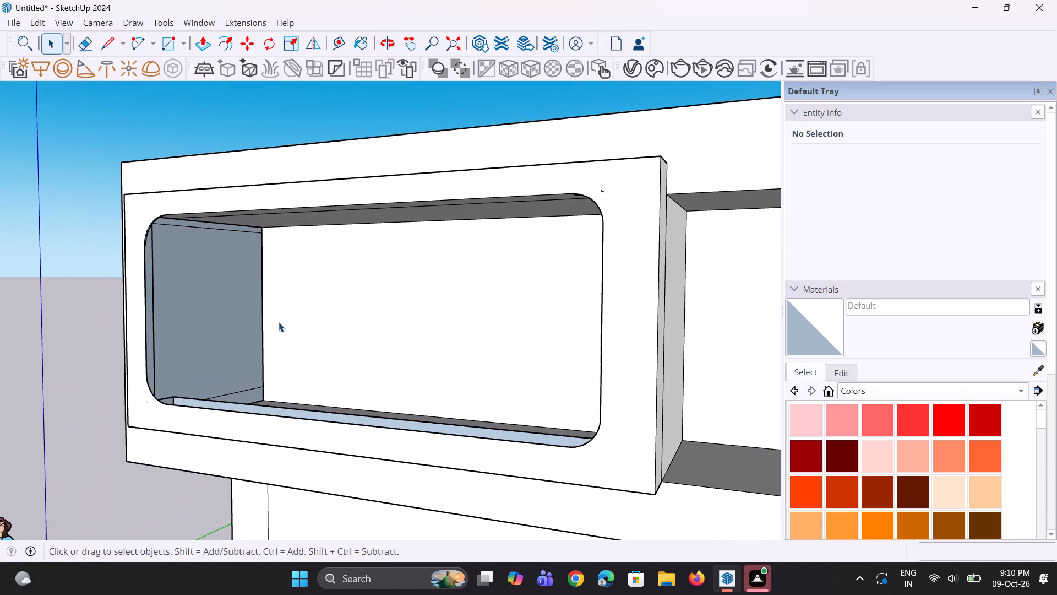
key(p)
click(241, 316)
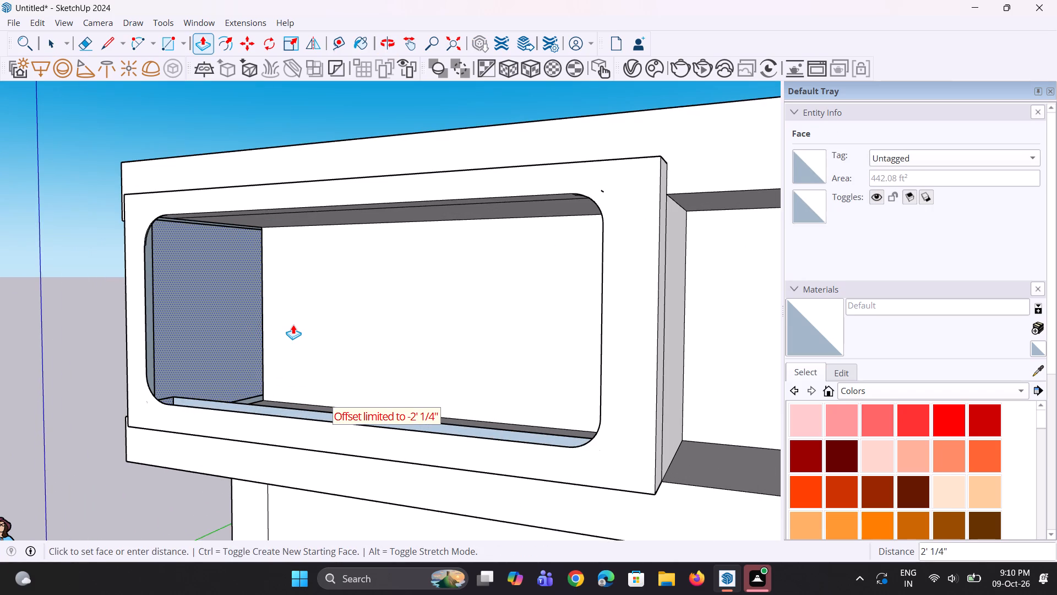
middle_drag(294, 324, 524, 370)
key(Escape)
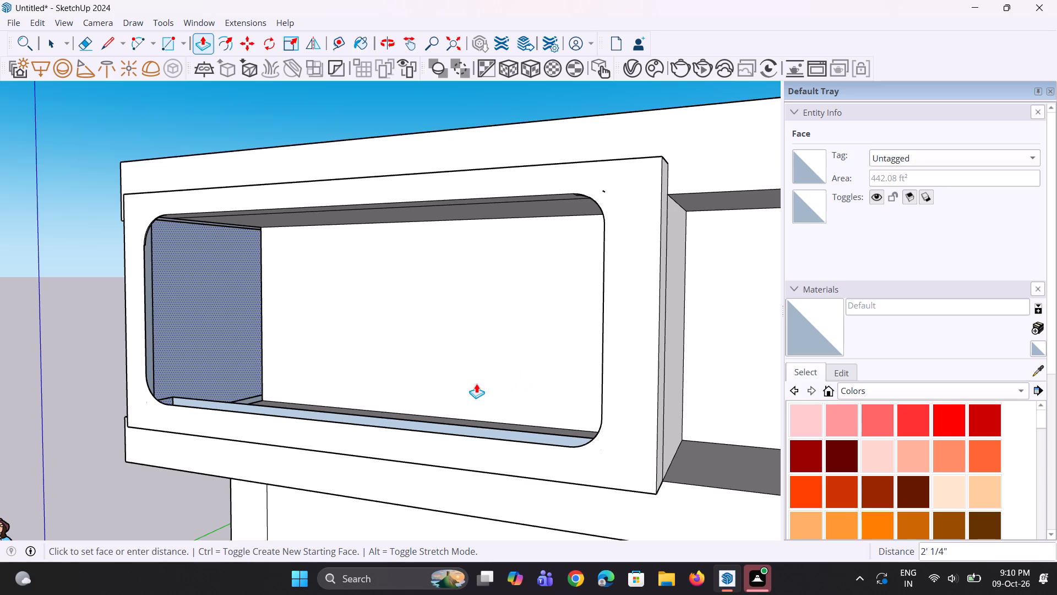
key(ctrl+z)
Delete the rounded face of the opening in the surround.
middle_drag(255, 365, 471, 399)
scroll(257, 365, down, 1)
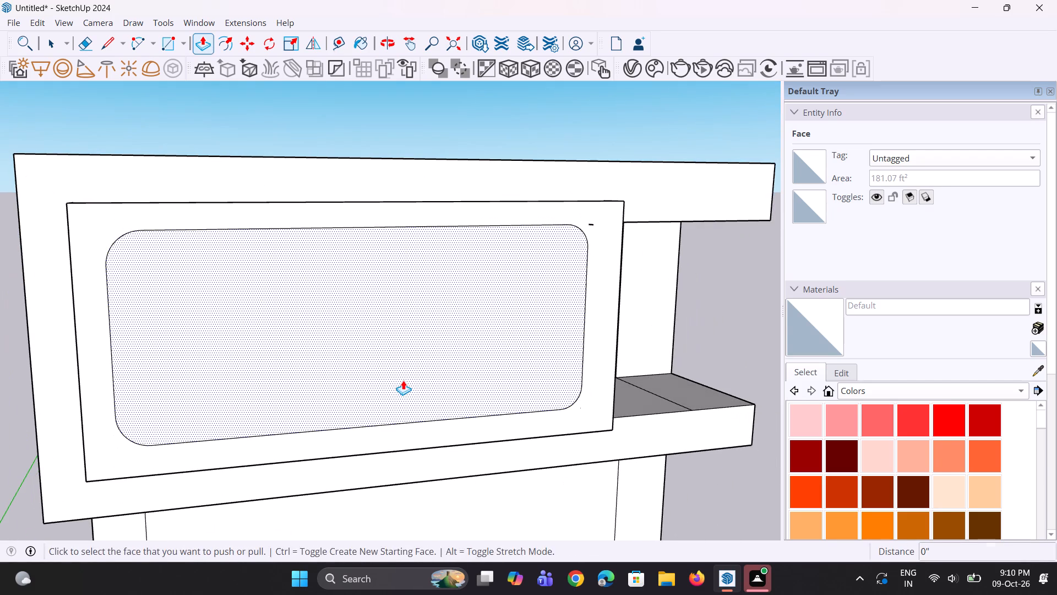
click(403, 380)
key(space)
key(space)
click(403, 380)
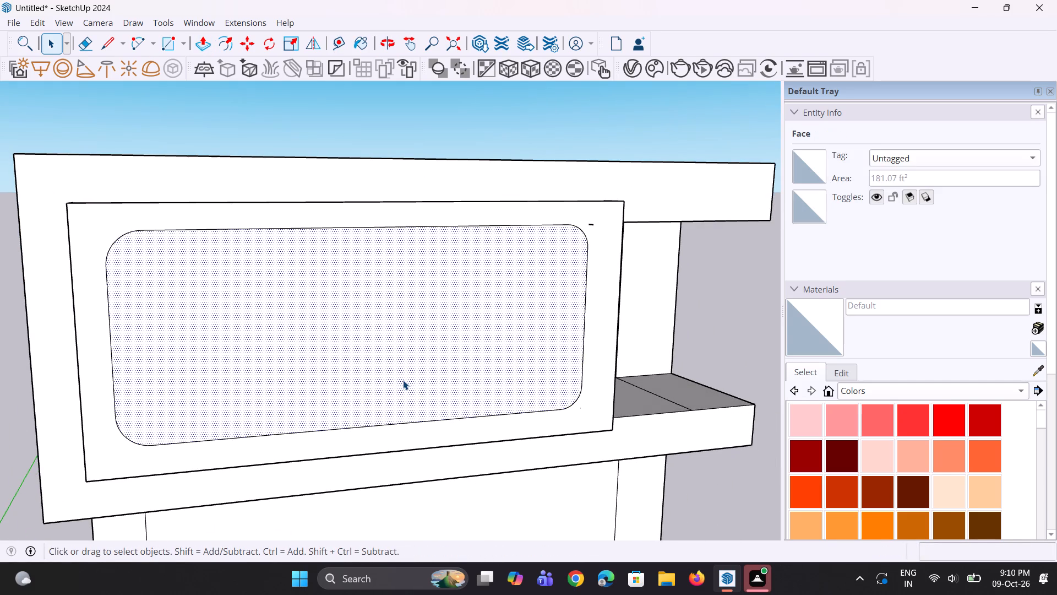
key(Delete)
Examine the inside of the rounded opening from several angles, including its side walls and upper-right corner.
scroll(403, 380, down, 8)
middle_drag(171, 398, 300, 386)
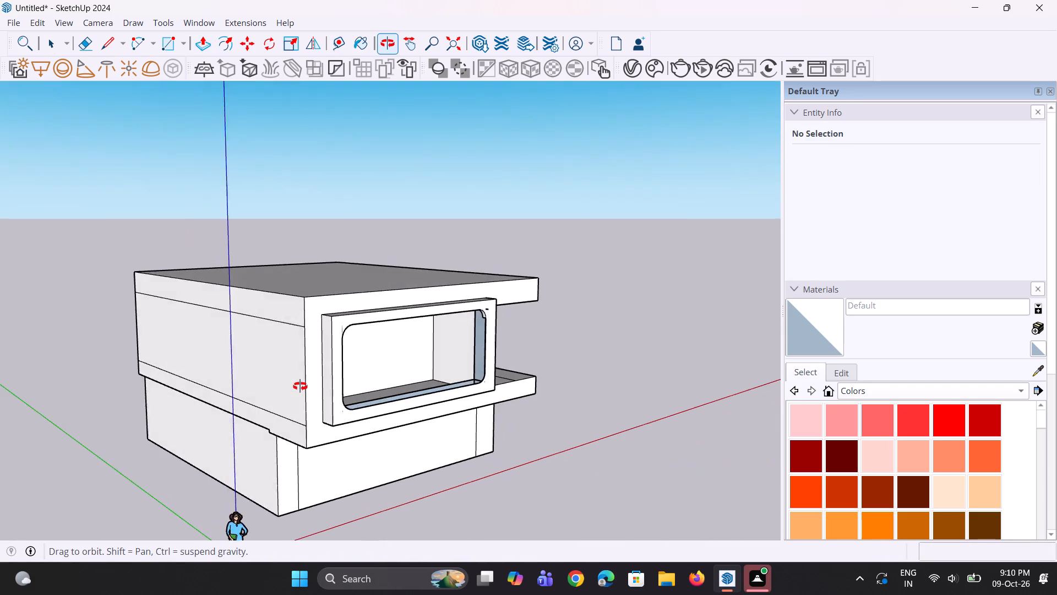
middle_drag(300, 386, 35, 373)
scroll(285, 354, up, 7)
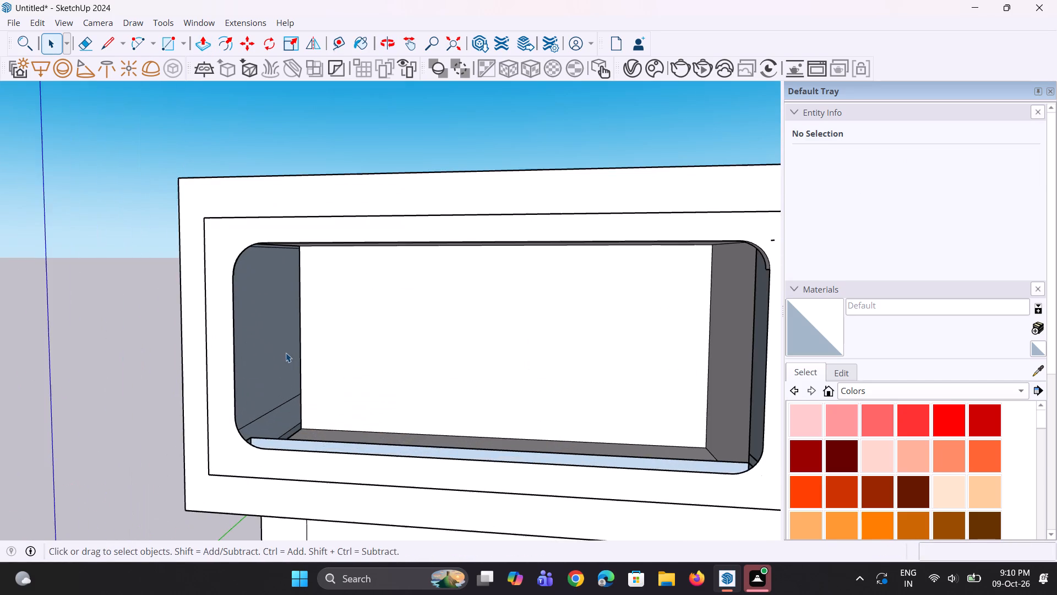
scroll(686, 419, down, 3)
middle_drag(689, 417, 666, 413)
scroll(735, 398, up, 6)
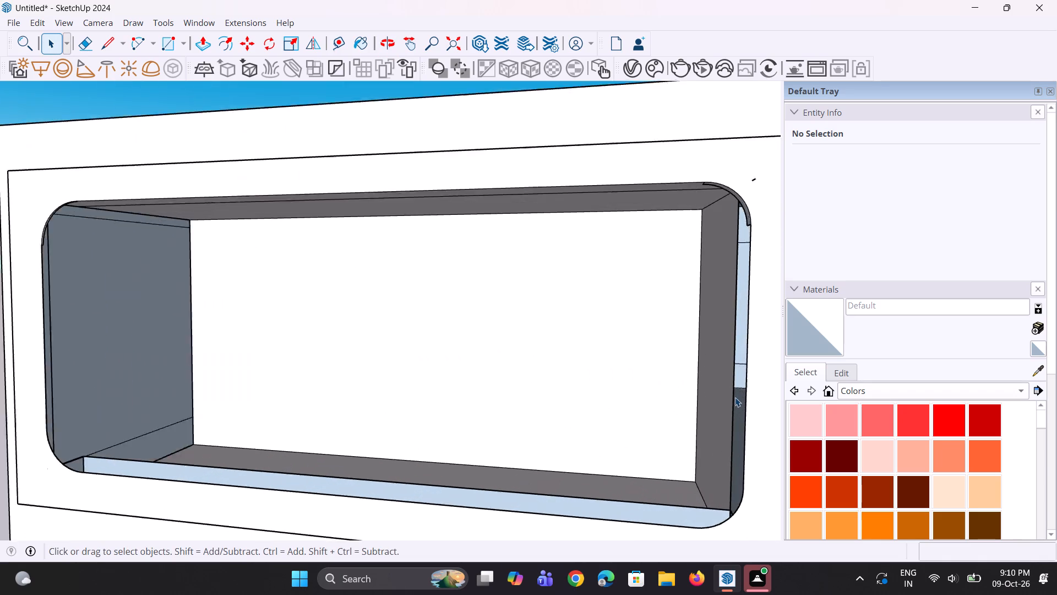
scroll(735, 397, up, 6)
middle_drag(734, 398, 759, 391)
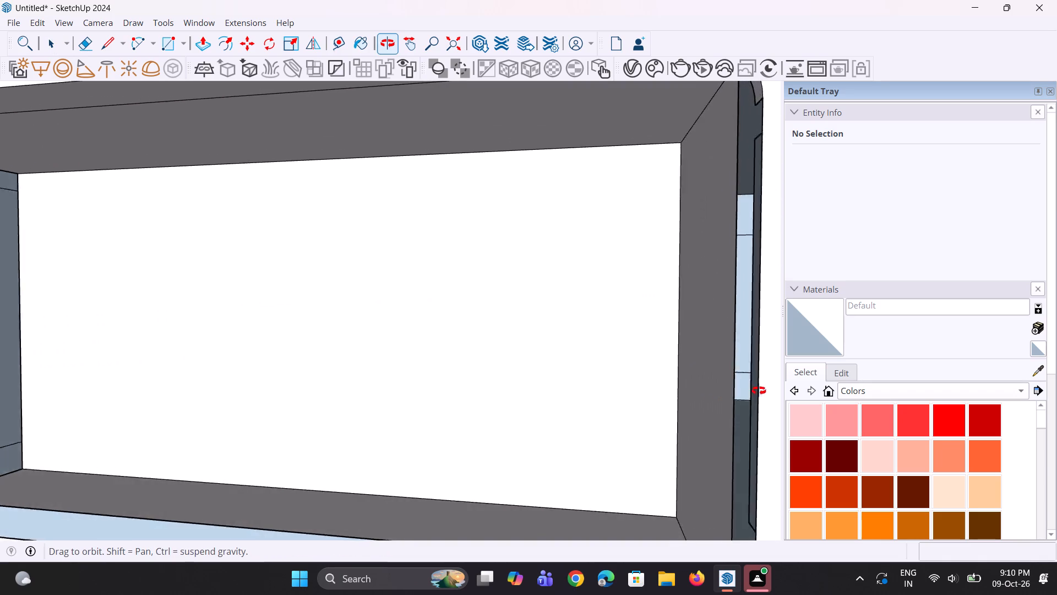
middle_drag(759, 391, 792, 429)
scroll(646, 369, down, 7)
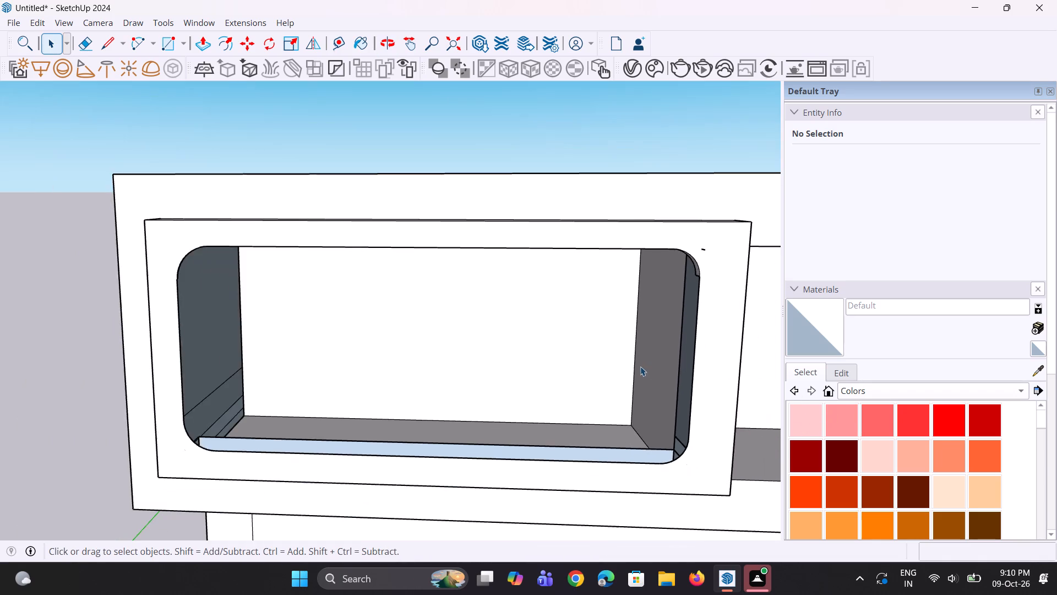
middle_drag(632, 371, 741, 370)
scroll(638, 354, up, 3)
middle_drag(649, 353, 686, 331)
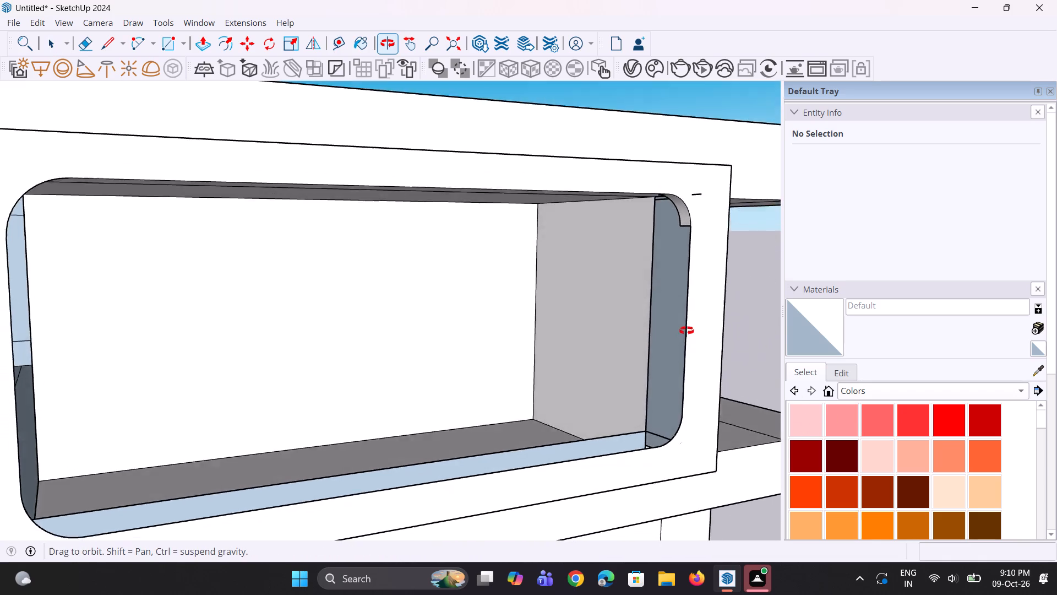
middle_drag(686, 331, 689, 221)
scroll(661, 214, up, 3)
middle_drag(675, 217, 761, 302)
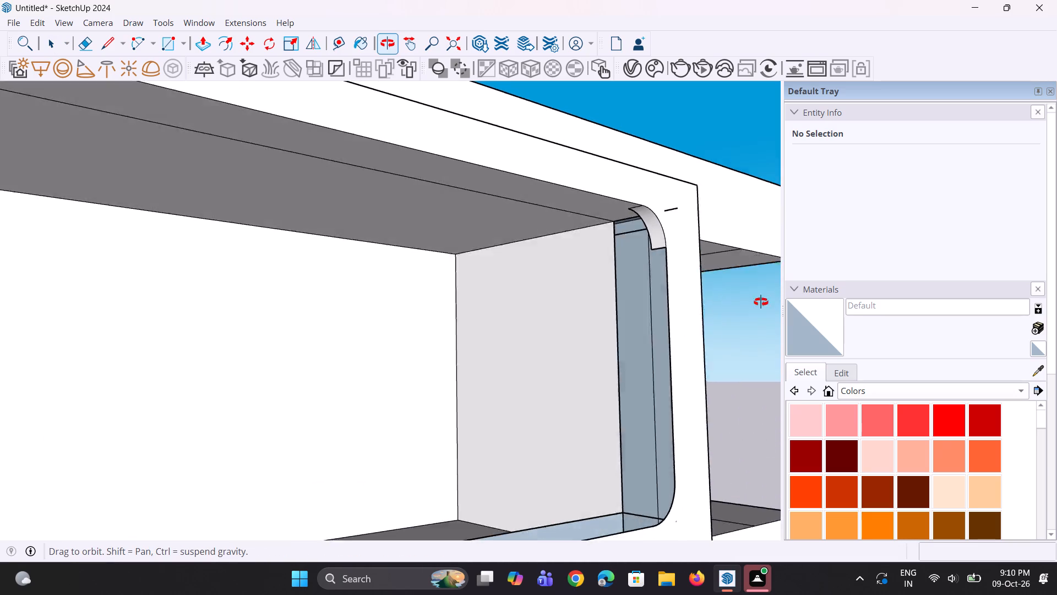
middle_drag(761, 302, 801, 326)
scroll(668, 266, up, 6)
middle_drag(556, 251, 661, 252)
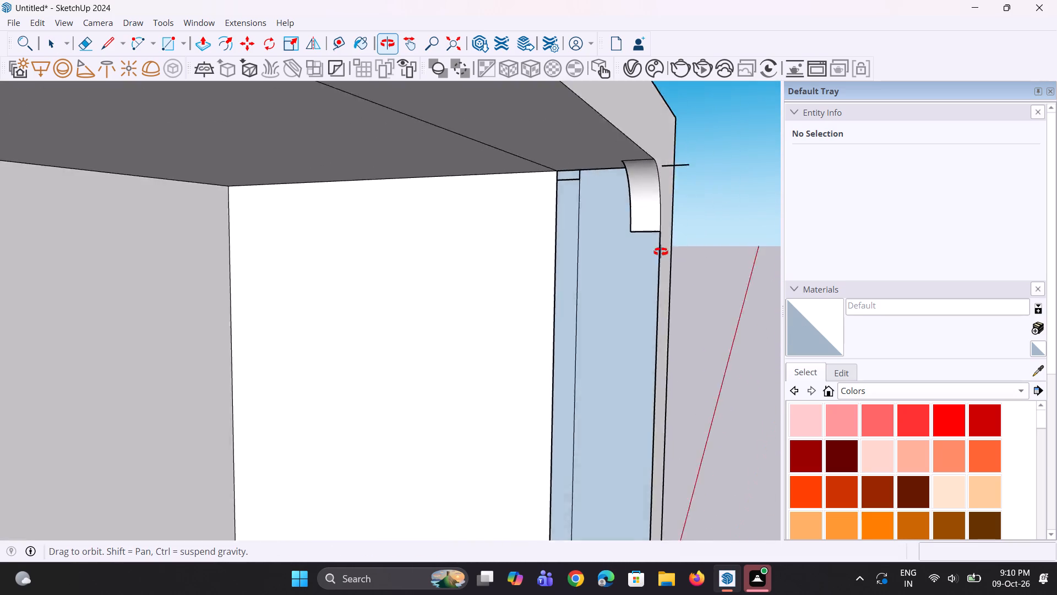
Push/Pull the small face behind the opening's upper-right rounded corner back to meet the white inner wall.
middle_drag(661, 252, 799, 273)
scroll(569, 194, up, 2)
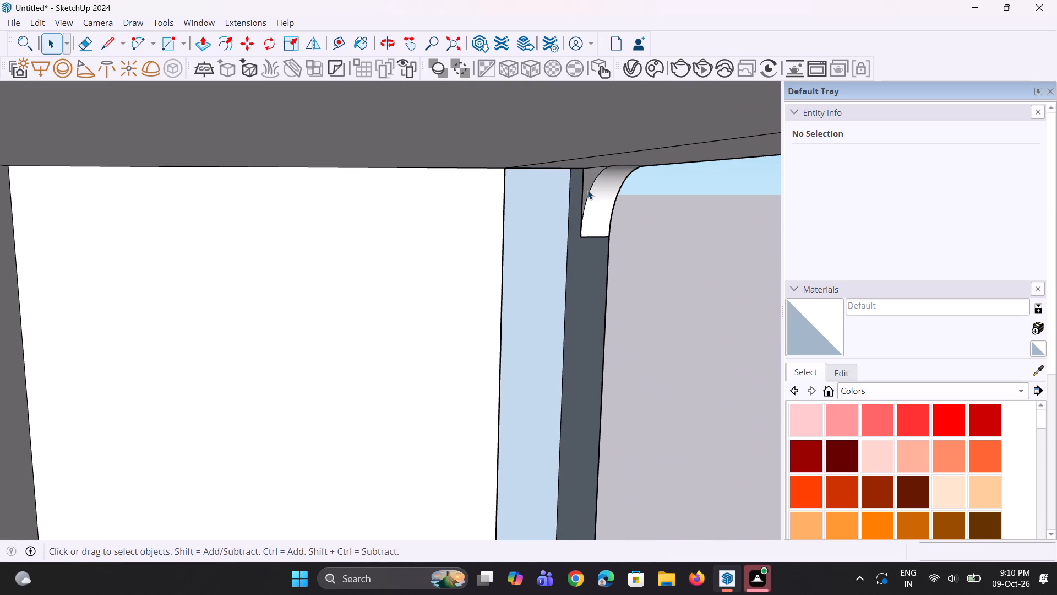
key(p)
click(591, 180)
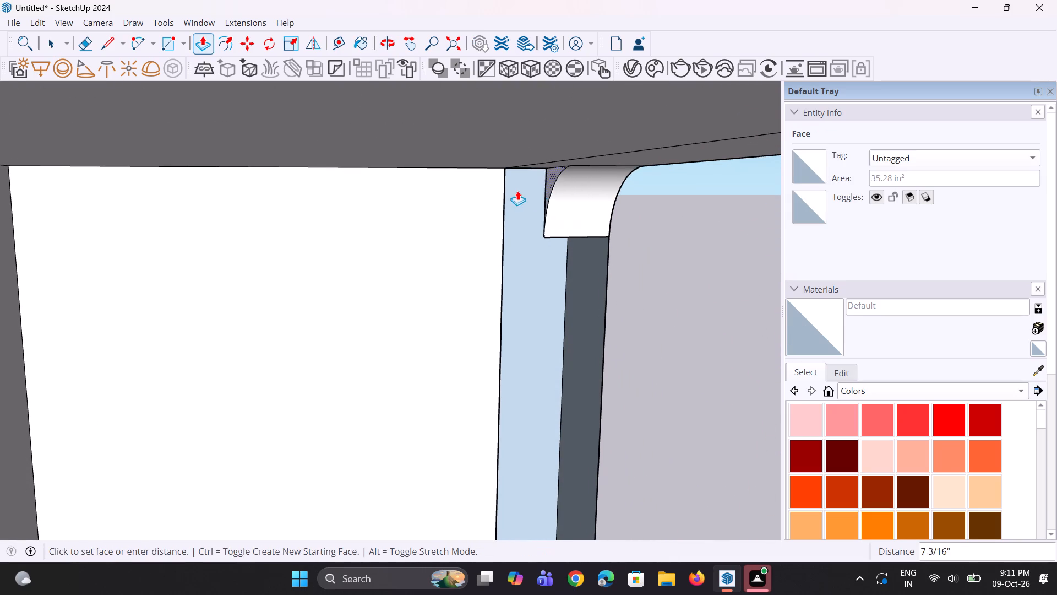
click(407, 188)
click(524, 211)
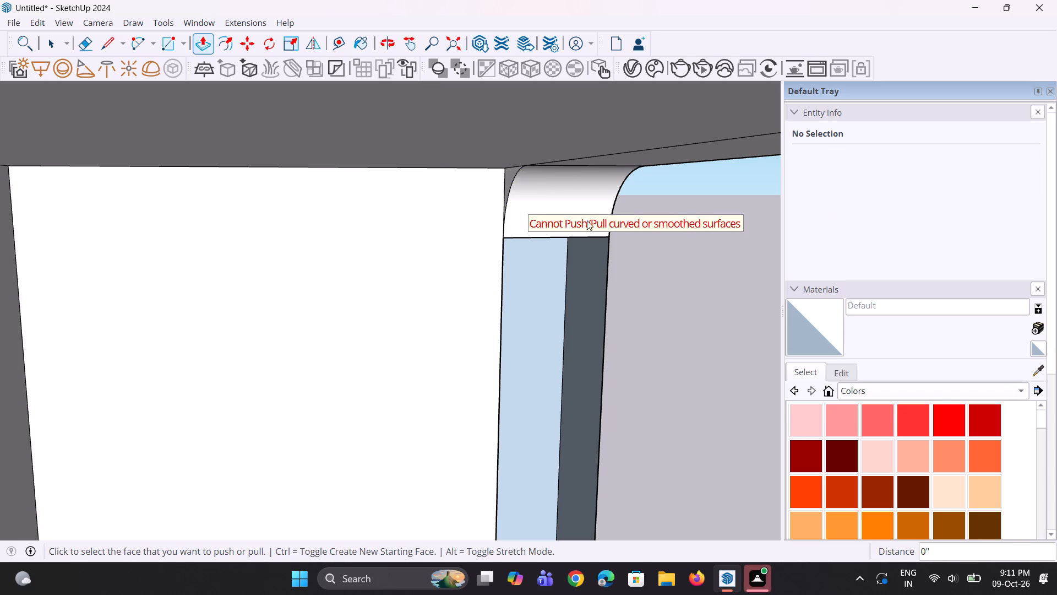
scroll(569, 254, down, 3)
key(space)
key(space)
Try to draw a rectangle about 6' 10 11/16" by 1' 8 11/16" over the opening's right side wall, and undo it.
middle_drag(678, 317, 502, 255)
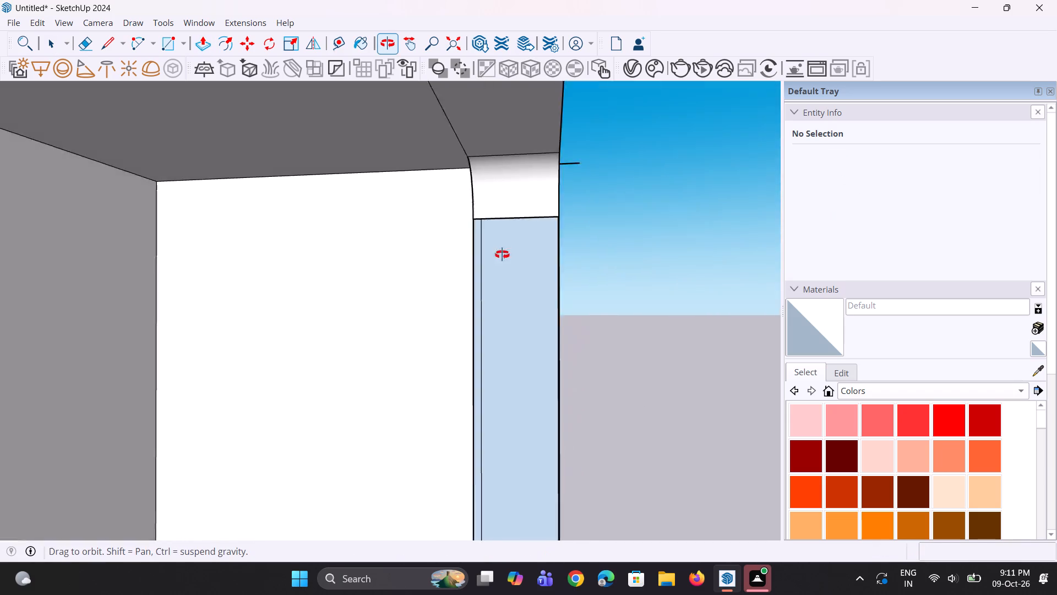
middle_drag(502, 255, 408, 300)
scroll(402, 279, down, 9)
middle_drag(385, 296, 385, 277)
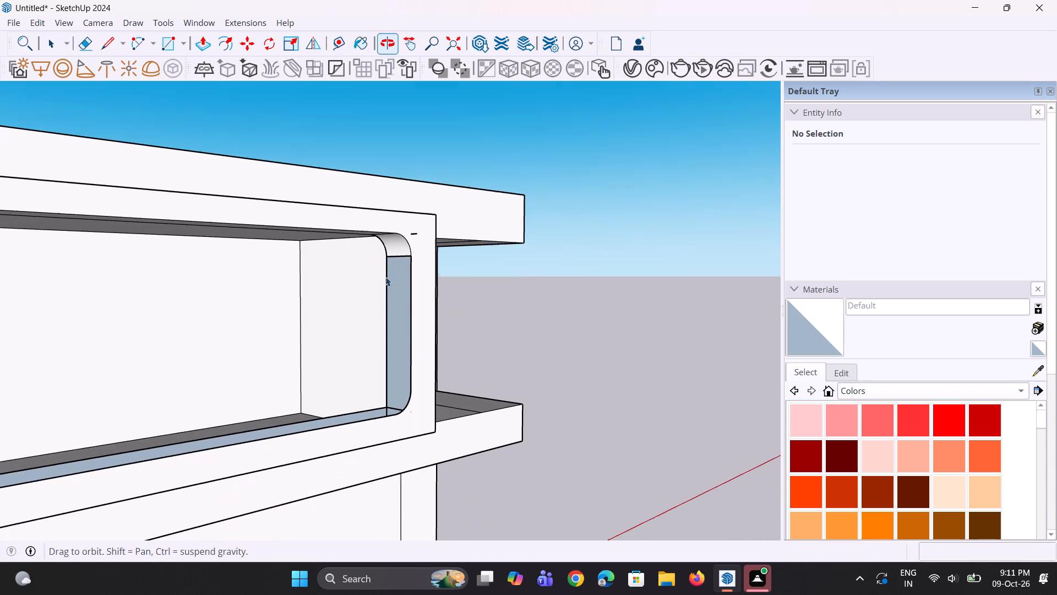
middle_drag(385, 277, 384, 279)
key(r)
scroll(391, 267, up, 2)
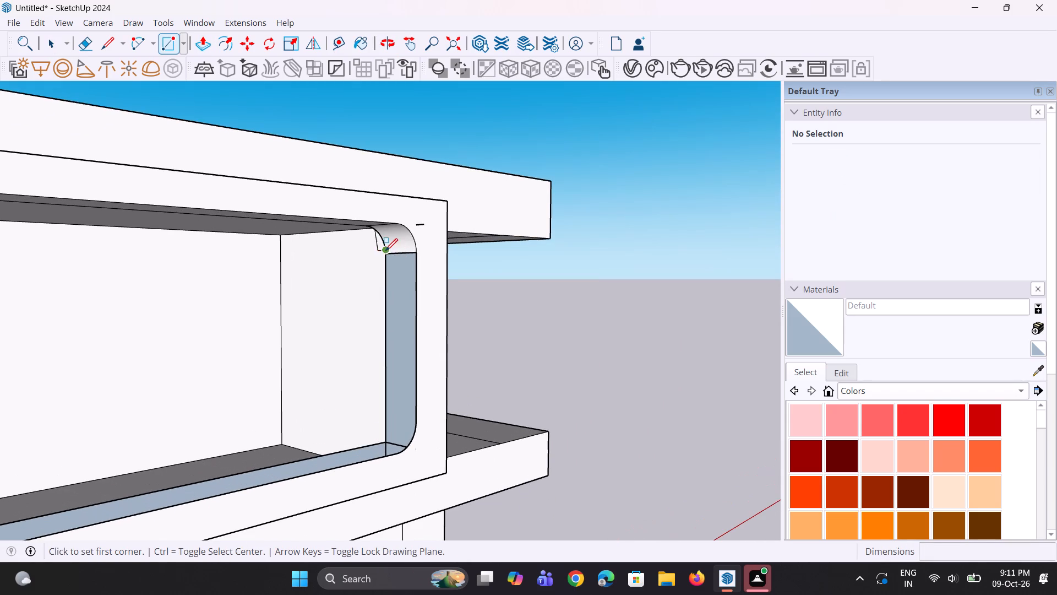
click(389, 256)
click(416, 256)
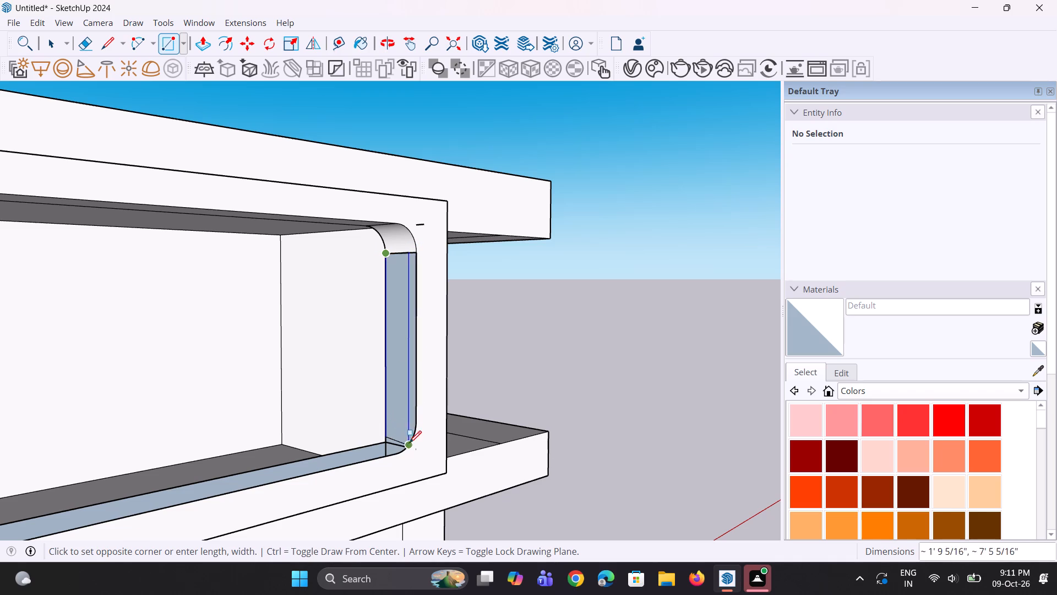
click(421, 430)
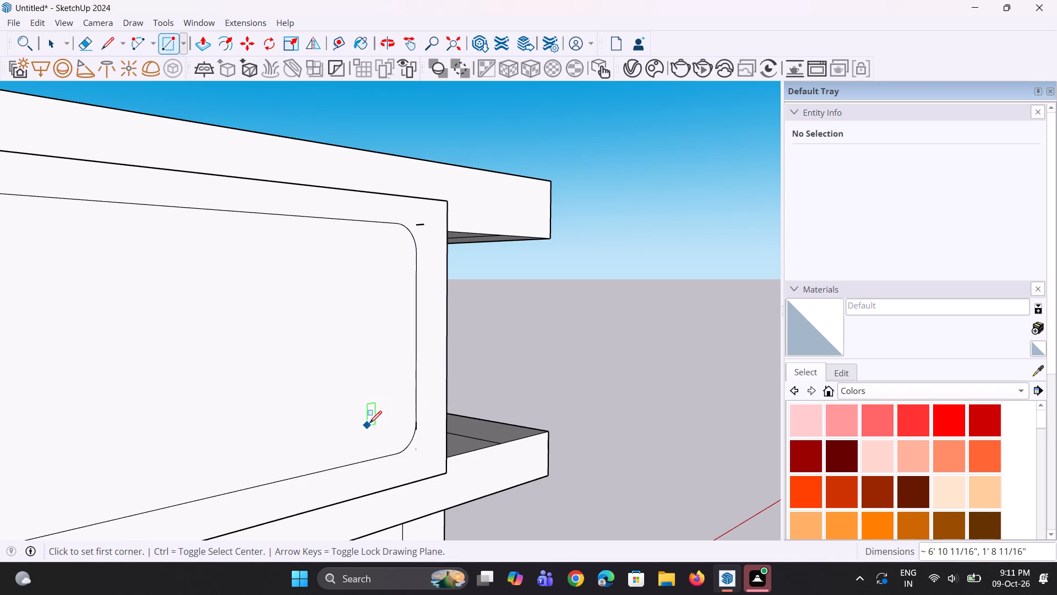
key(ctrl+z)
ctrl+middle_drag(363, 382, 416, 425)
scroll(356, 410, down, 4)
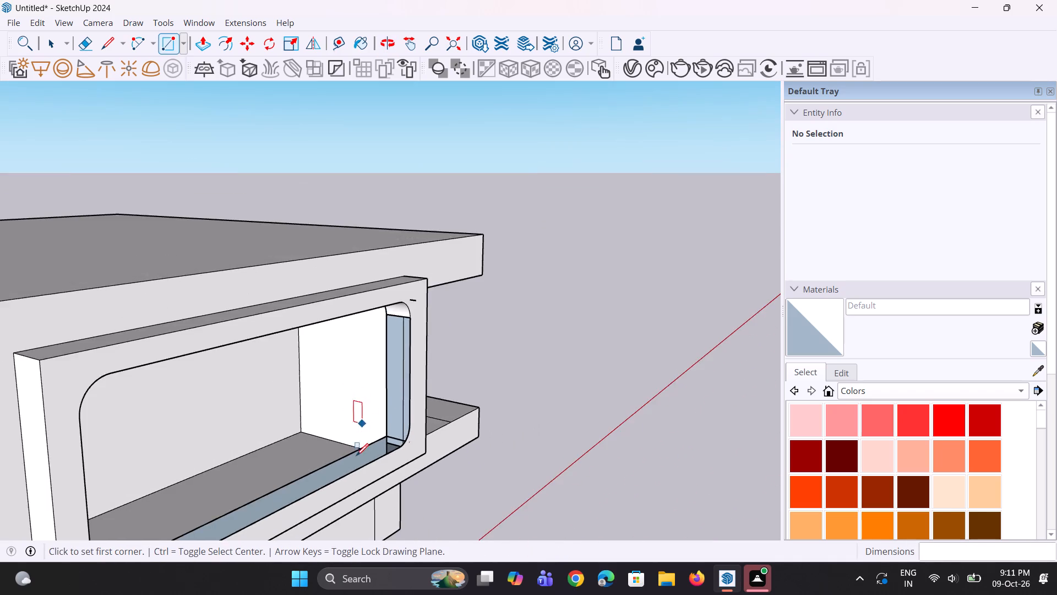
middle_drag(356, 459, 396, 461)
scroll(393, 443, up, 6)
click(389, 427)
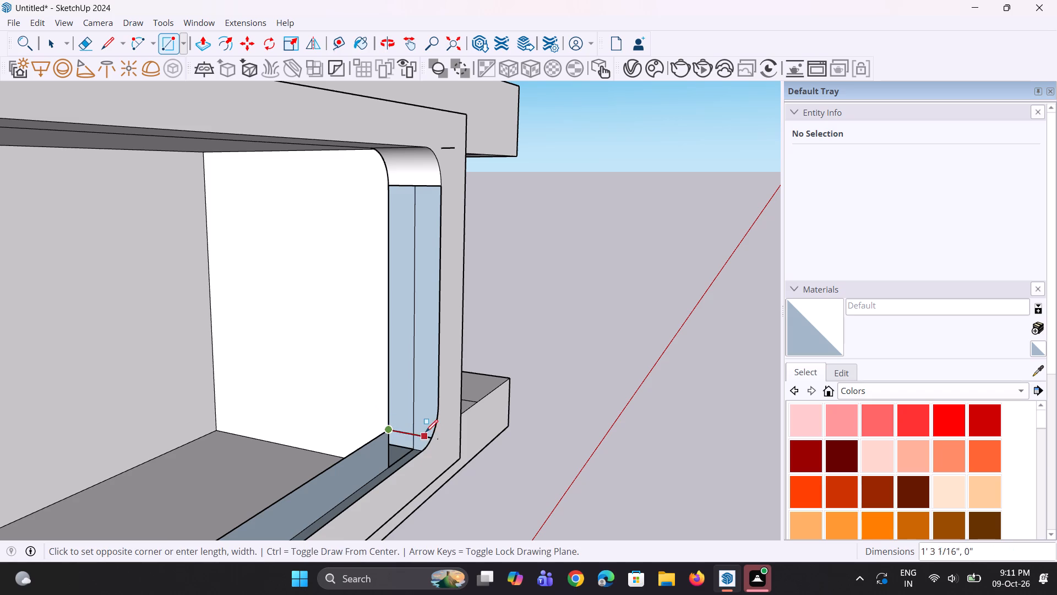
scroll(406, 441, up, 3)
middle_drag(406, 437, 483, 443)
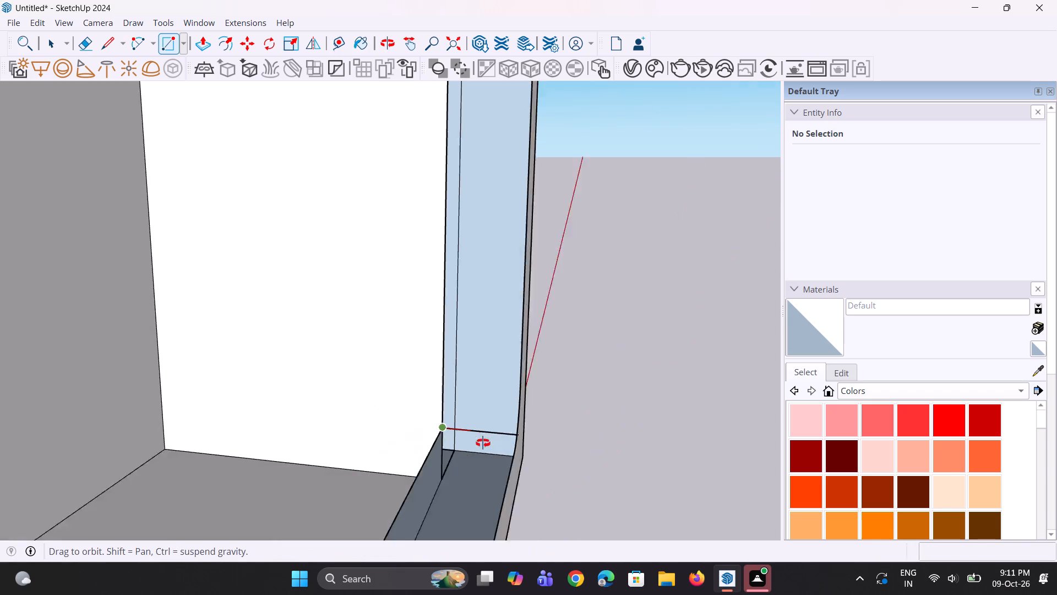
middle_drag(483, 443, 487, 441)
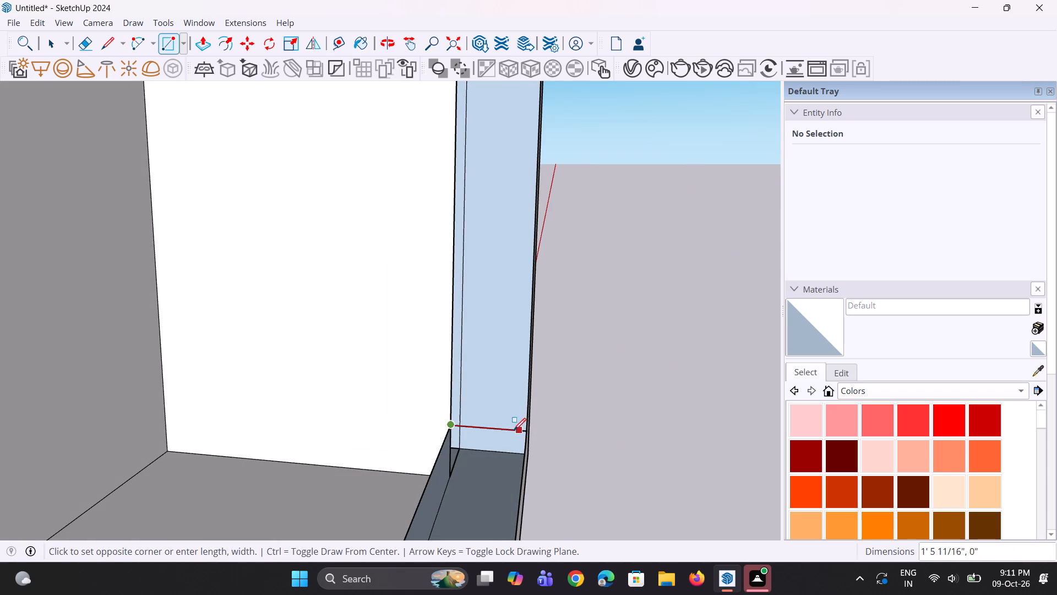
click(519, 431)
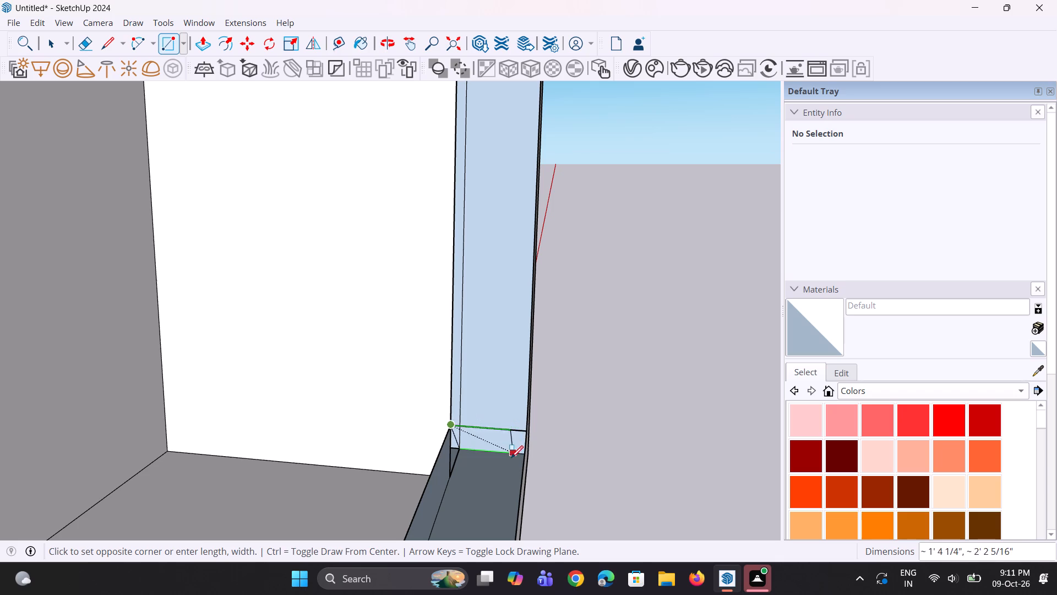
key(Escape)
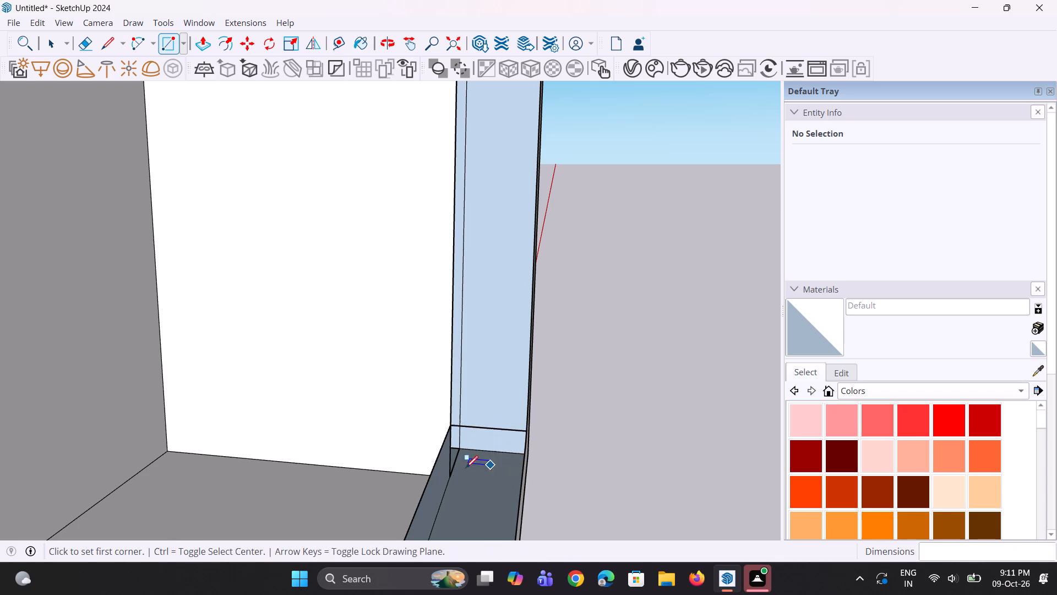
Draw a horizontal rectangle about 1' 6 1/16" wide at the opening's lower-right corner, from the inner wall's edge out past the surround's front.
middle_drag(465, 468, 502, 494)
scroll(516, 469, up, 5)
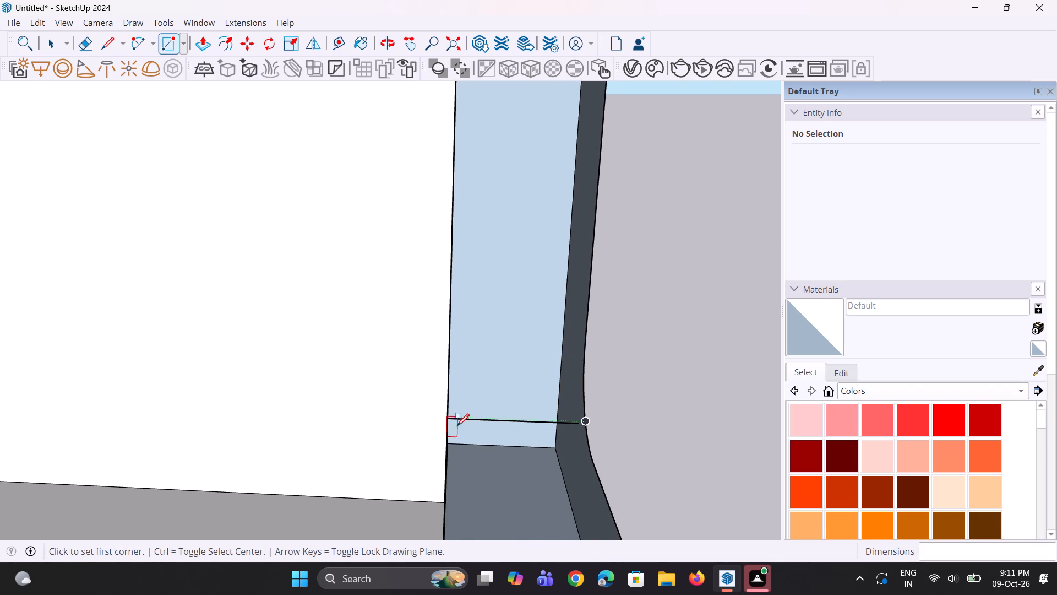
click(449, 420)
click(576, 427)
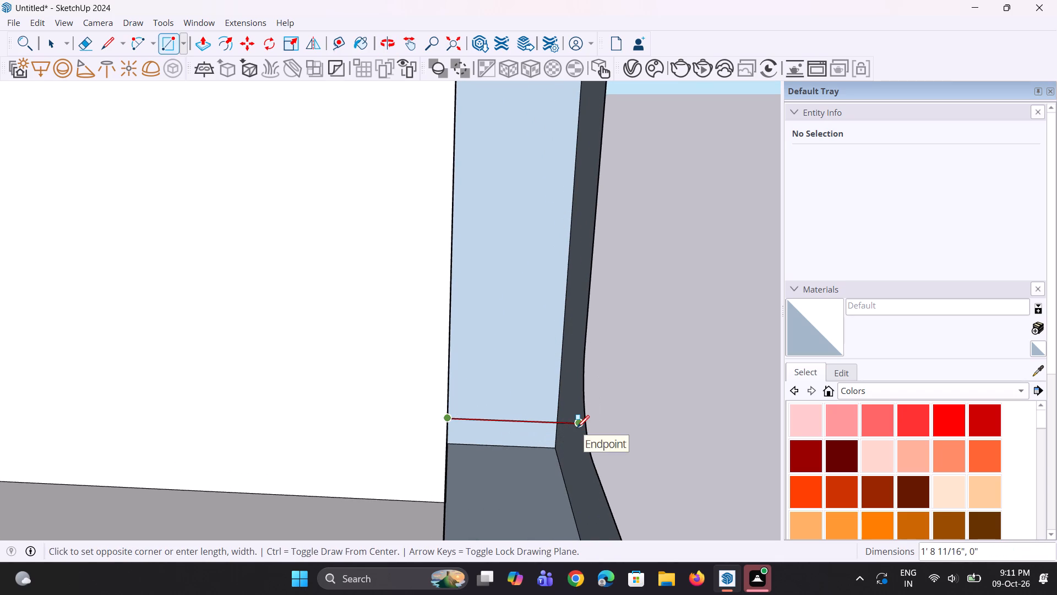
click(577, 428)
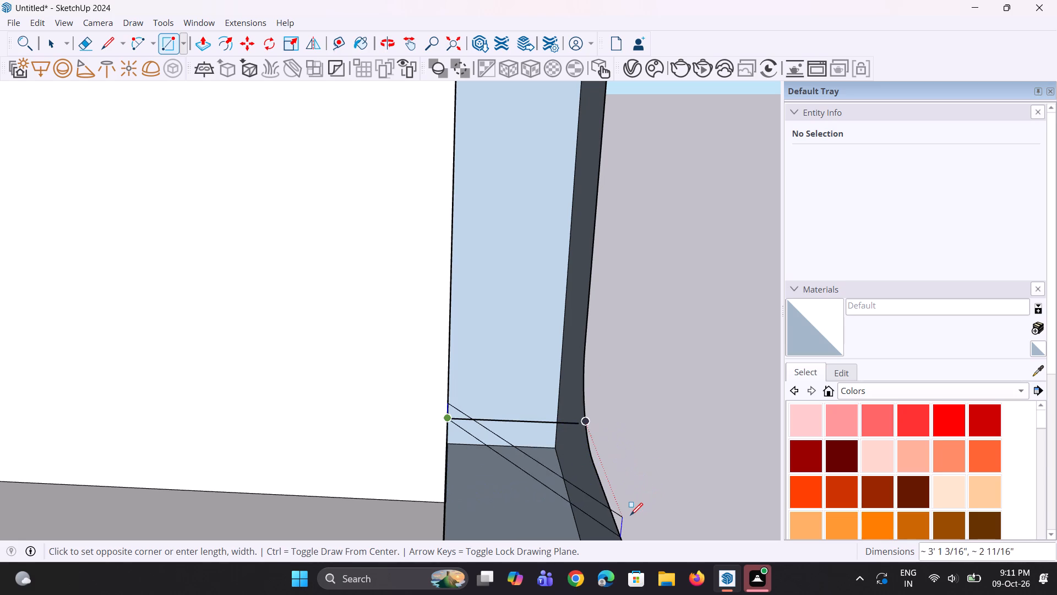
click(636, 483)
middle_drag(637, 484, 574, 468)
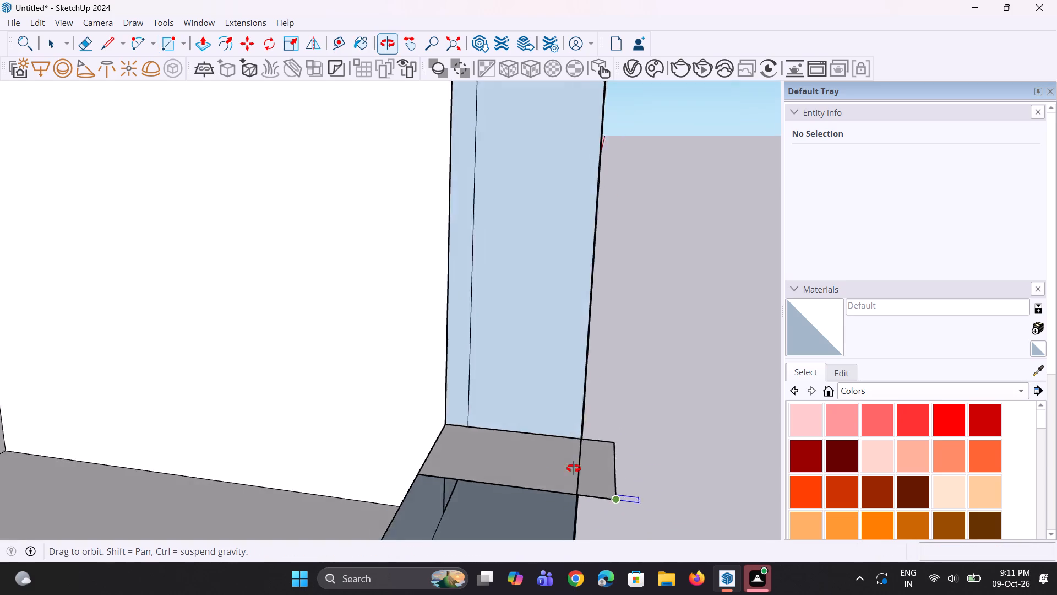
middle_drag(574, 468, 370, 441)
key(space)
key(space)
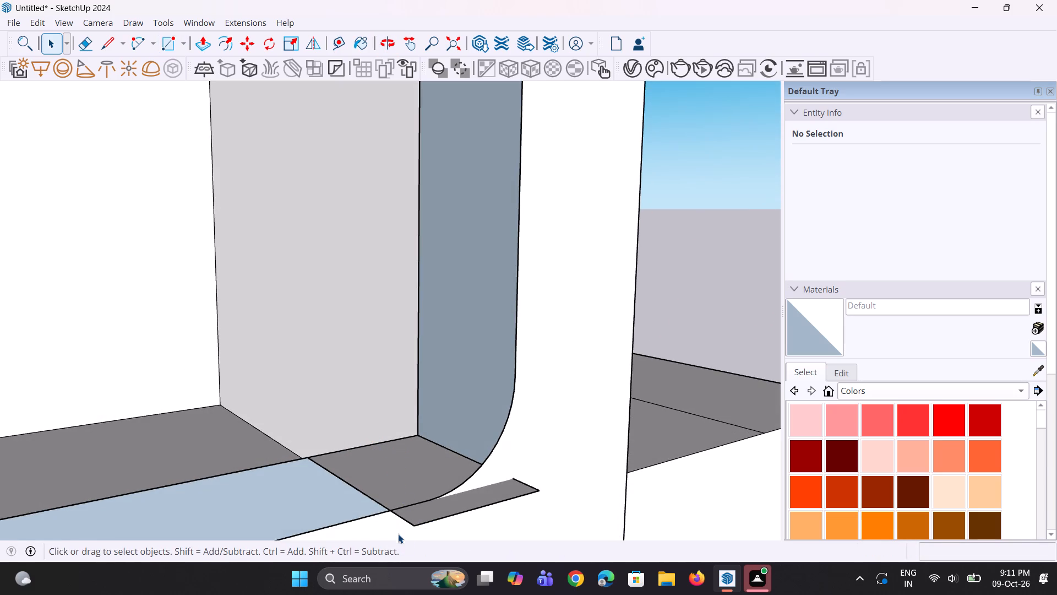
Move the rectangle's protruding front edge inward about 4 11/16" to line up with the opening's front edge.
click(431, 520)
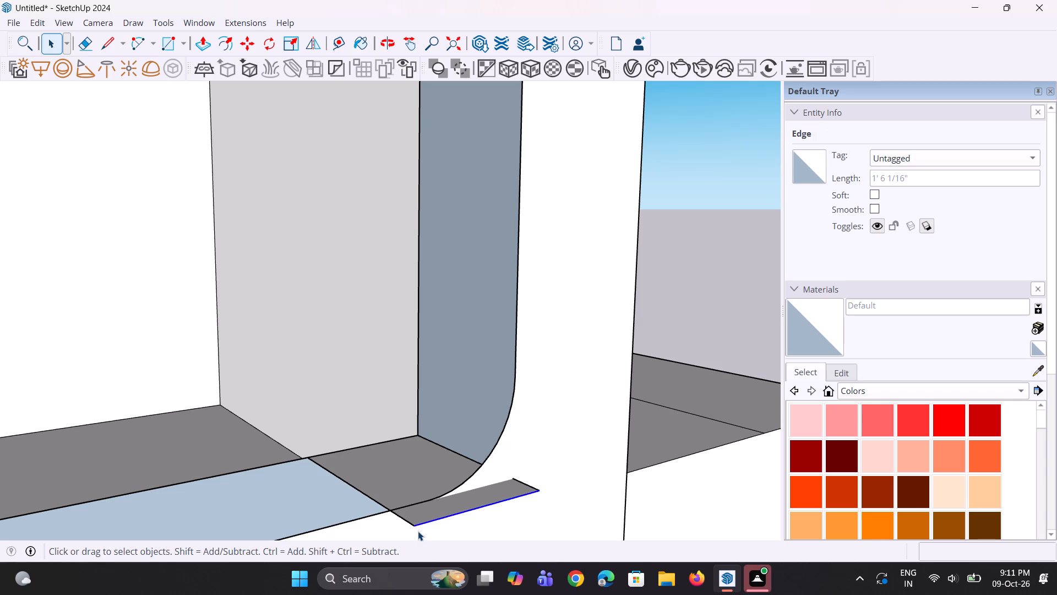
key(m)
click(411, 525)
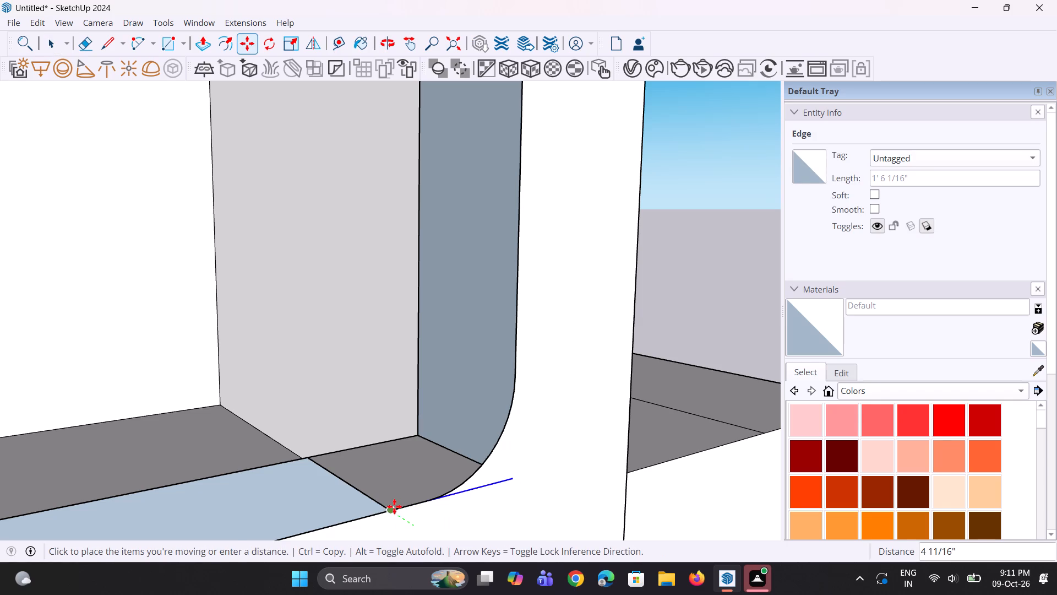
click(394, 506)
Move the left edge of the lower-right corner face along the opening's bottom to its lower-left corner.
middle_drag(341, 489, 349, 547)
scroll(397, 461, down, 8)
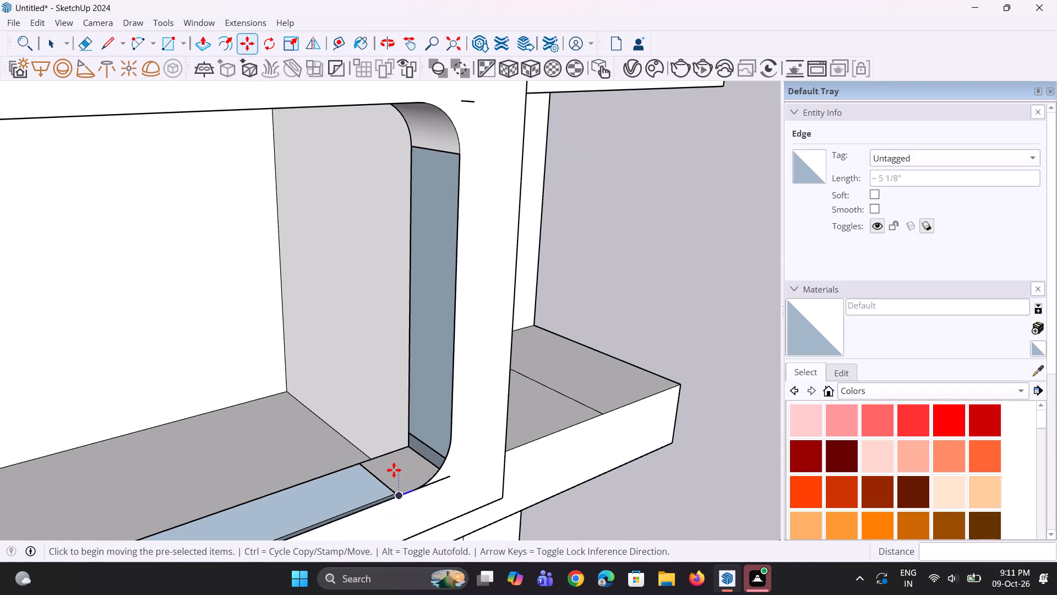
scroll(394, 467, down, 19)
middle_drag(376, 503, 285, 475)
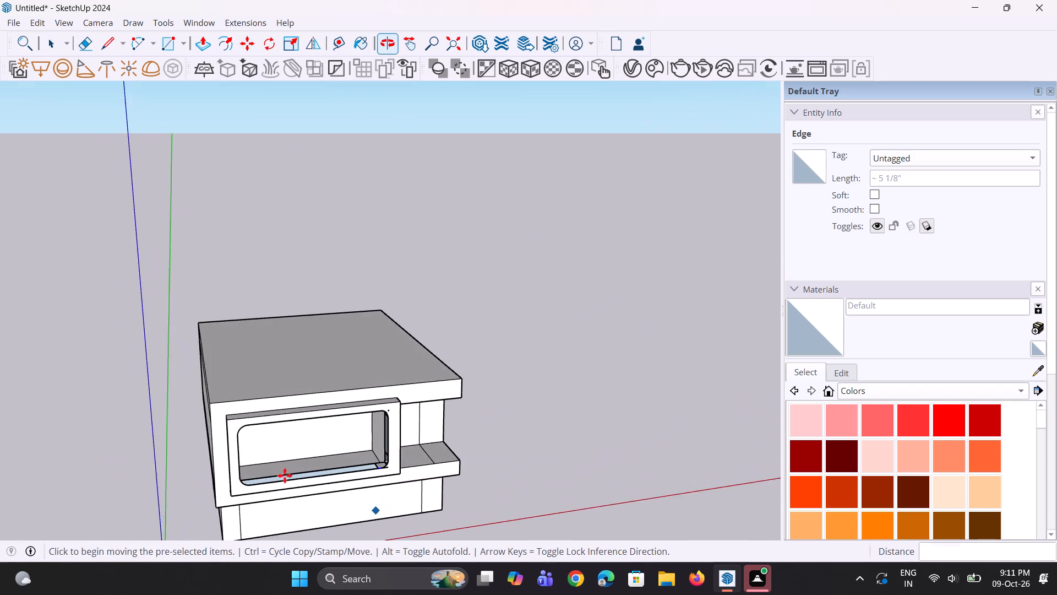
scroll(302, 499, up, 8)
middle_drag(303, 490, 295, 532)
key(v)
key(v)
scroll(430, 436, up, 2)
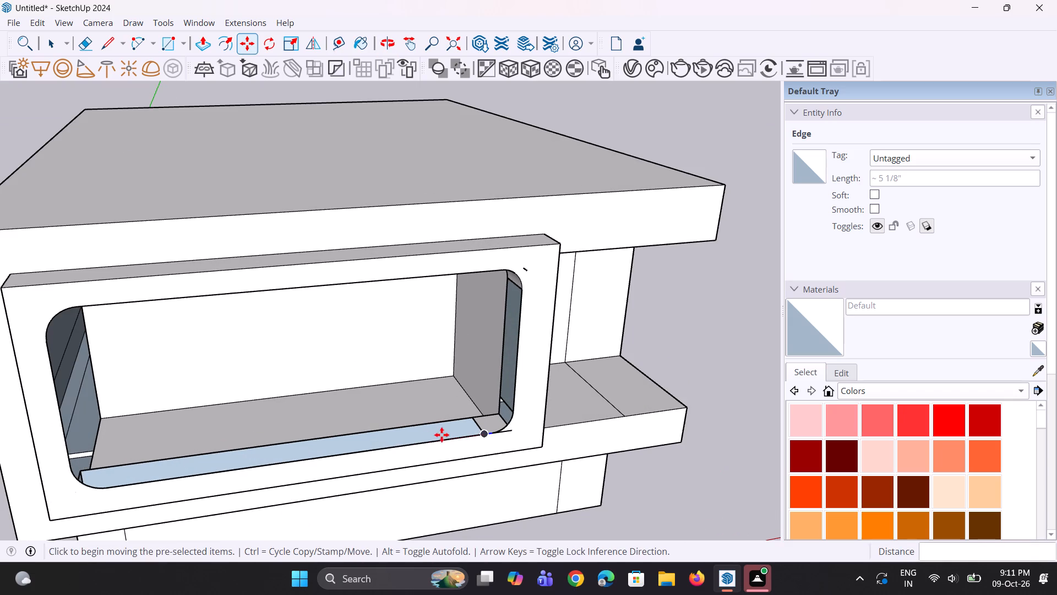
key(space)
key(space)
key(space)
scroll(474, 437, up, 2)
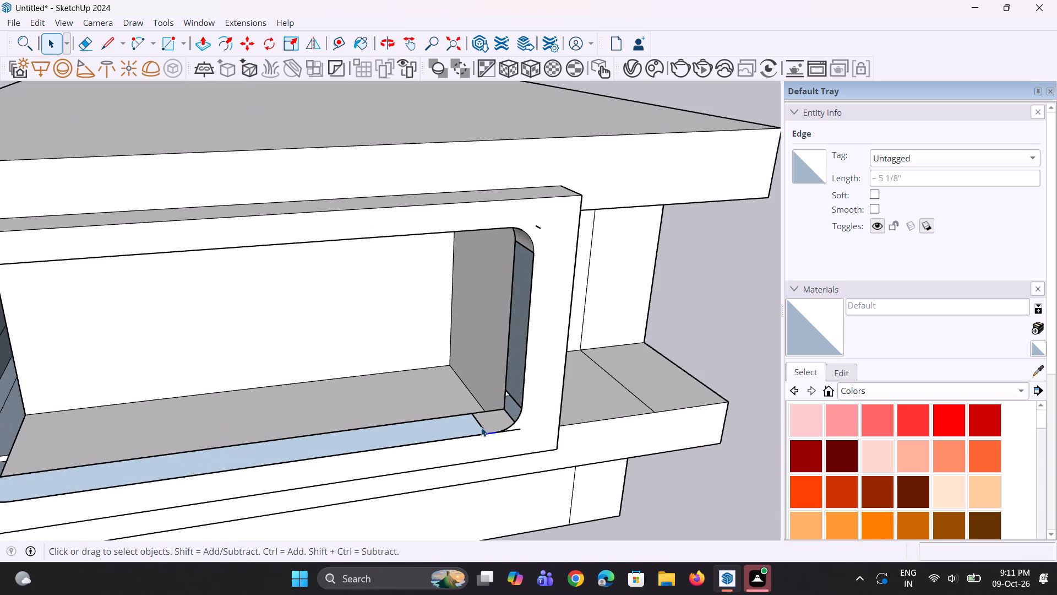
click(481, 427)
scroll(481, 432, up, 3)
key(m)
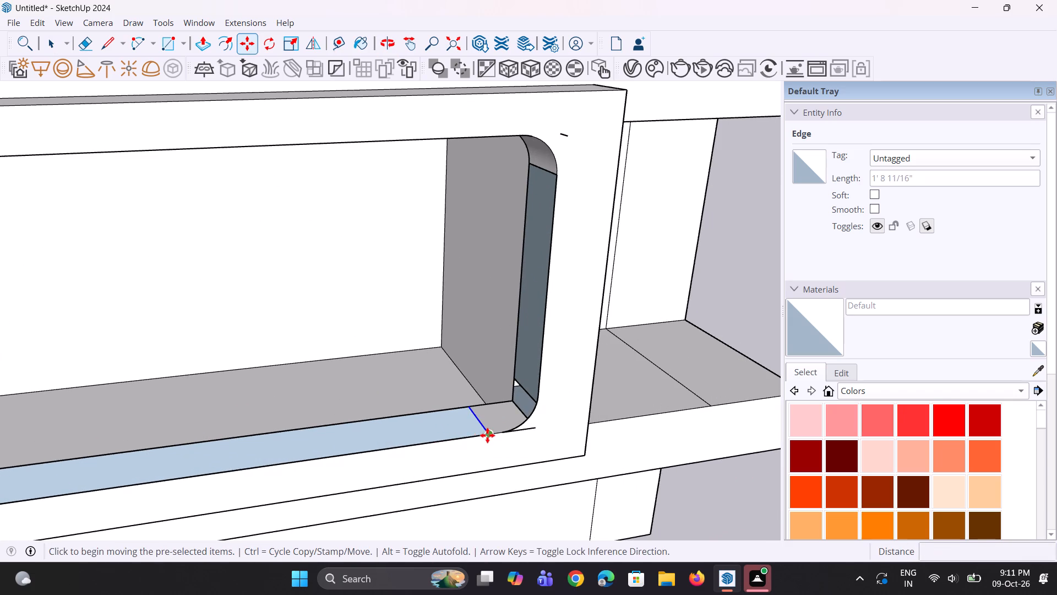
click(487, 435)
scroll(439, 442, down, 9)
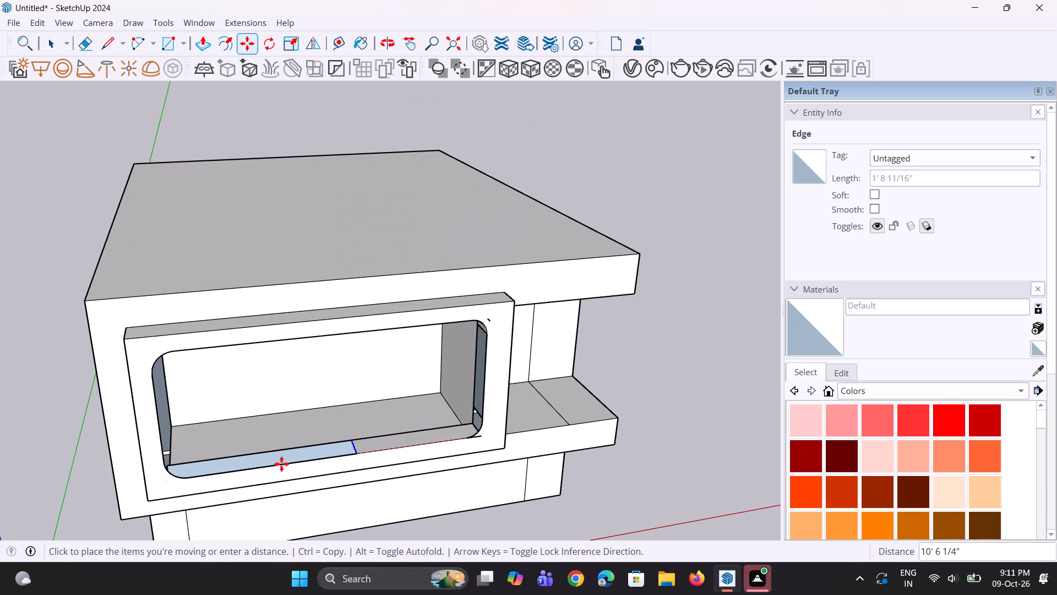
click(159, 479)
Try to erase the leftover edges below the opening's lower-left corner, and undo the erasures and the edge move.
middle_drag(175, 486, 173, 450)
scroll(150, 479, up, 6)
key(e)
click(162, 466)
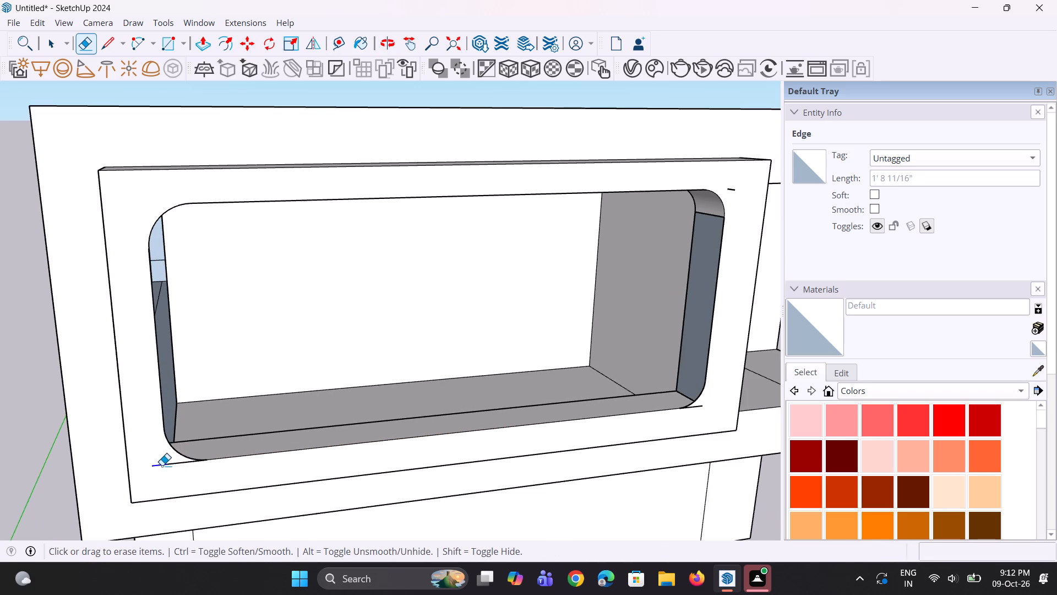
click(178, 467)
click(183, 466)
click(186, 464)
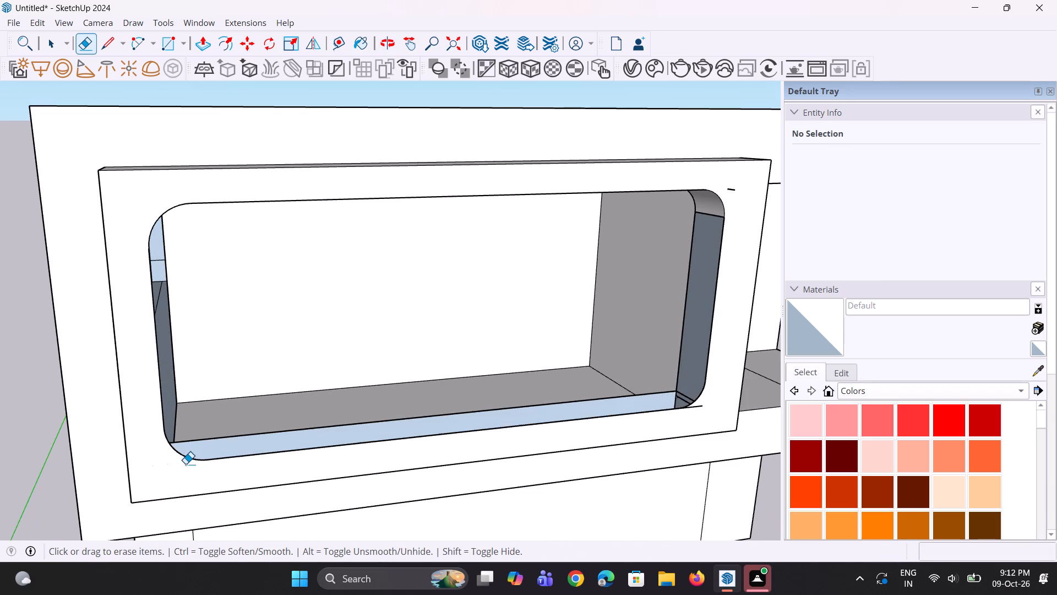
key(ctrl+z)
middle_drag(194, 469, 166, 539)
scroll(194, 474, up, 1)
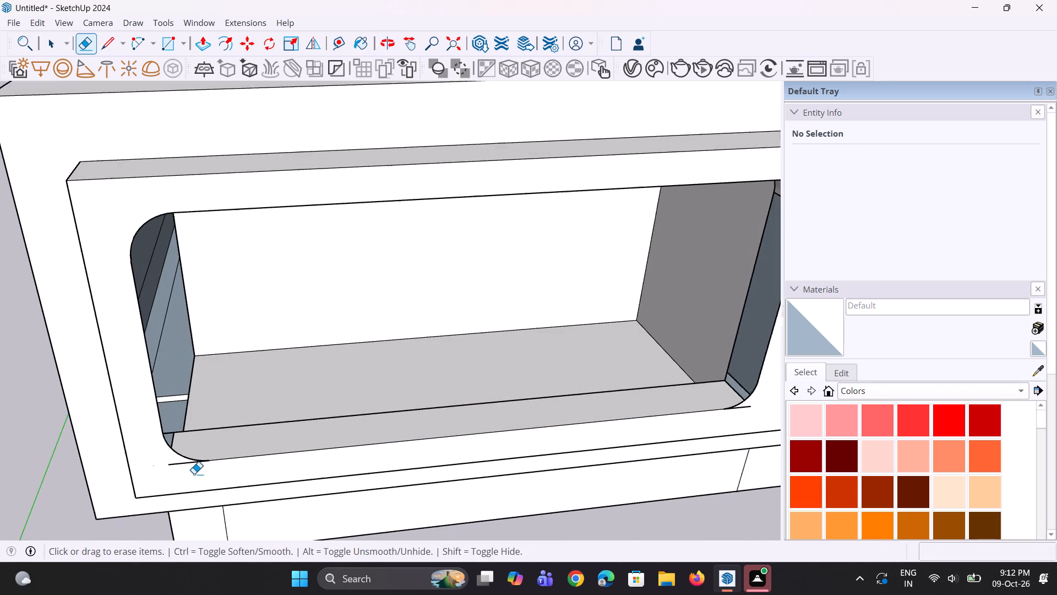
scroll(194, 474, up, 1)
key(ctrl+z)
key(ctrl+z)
Push/Pull the small face at the opening's lower-right corner upward into a thin block.
scroll(215, 466, down, 1)
middle_drag(215, 466, 230, 516)
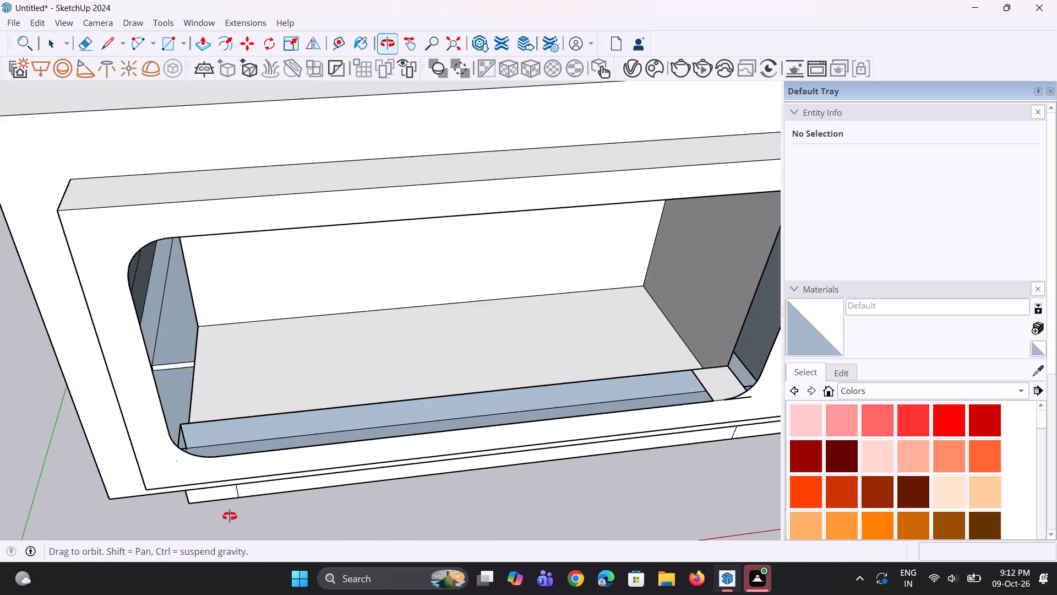
middle_drag(230, 516, 241, 516)
scroll(461, 428, down, 4)
middle_drag(437, 431, 432, 420)
scroll(612, 397, up, 5)
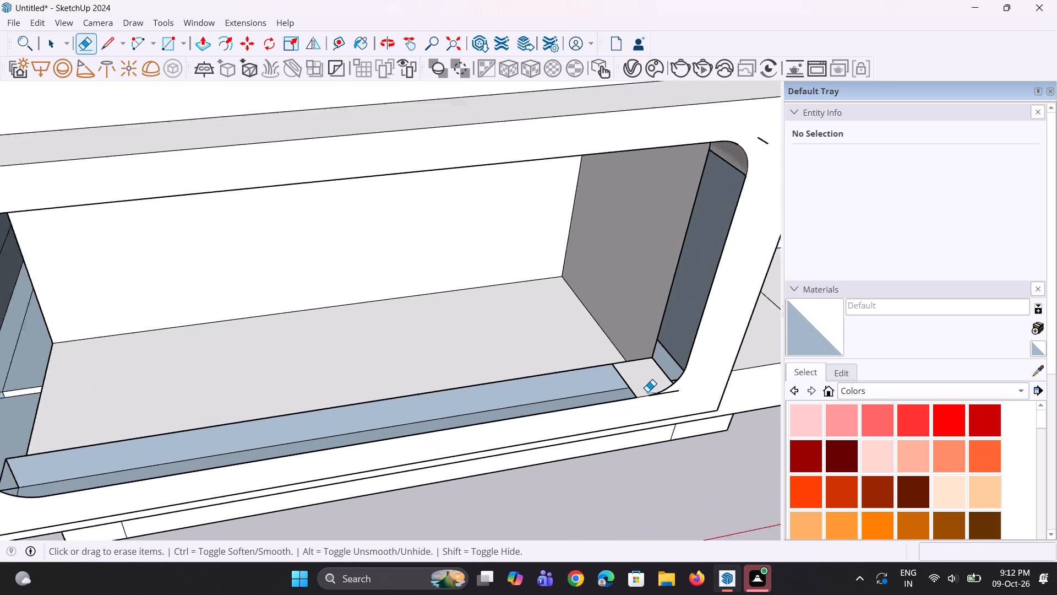
scroll(647, 392, up, 2)
key(p)
click(668, 374)
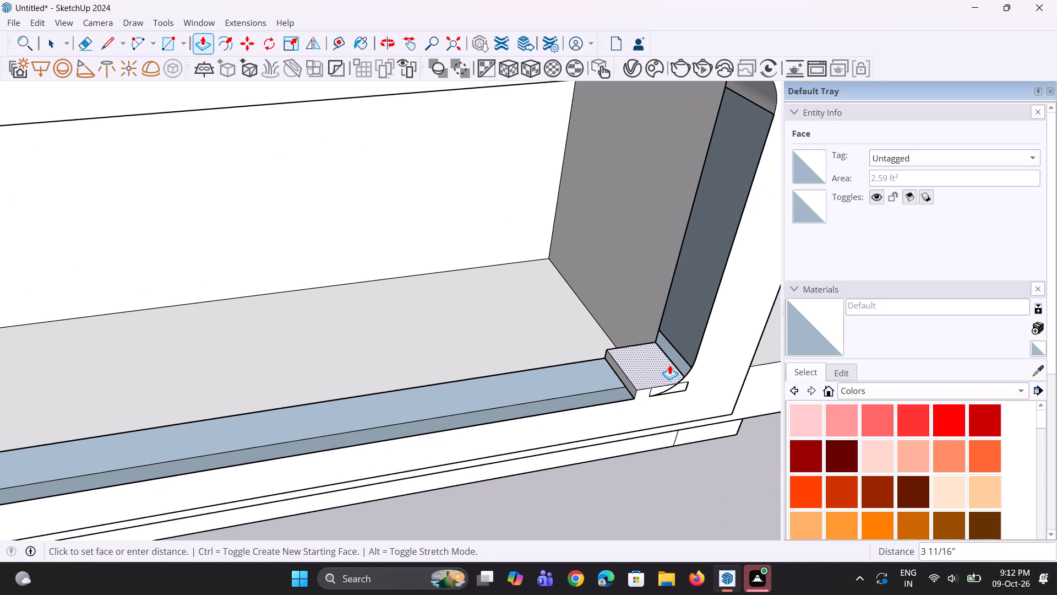
click(669, 365)
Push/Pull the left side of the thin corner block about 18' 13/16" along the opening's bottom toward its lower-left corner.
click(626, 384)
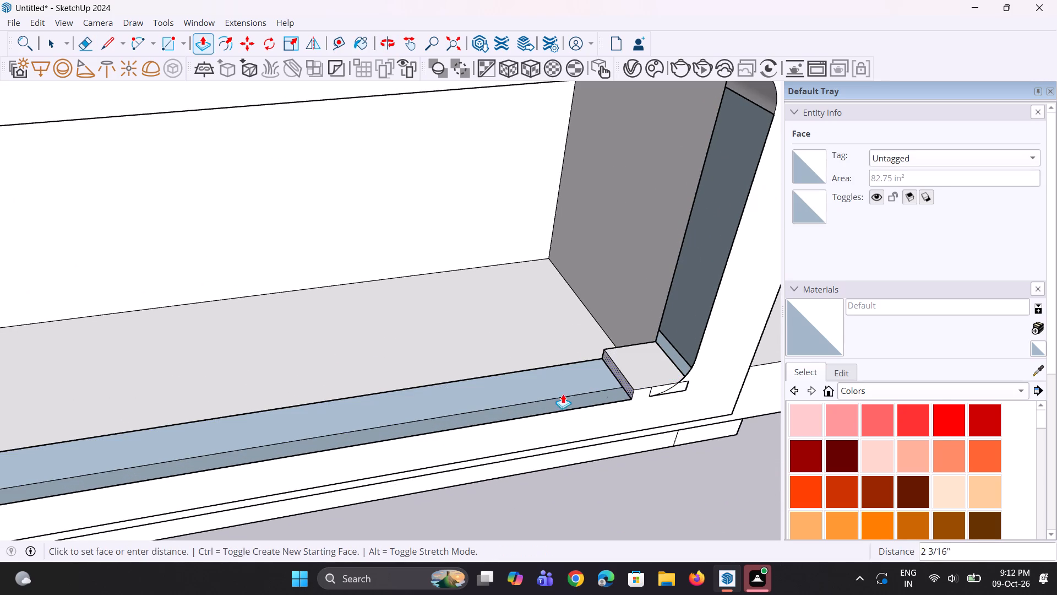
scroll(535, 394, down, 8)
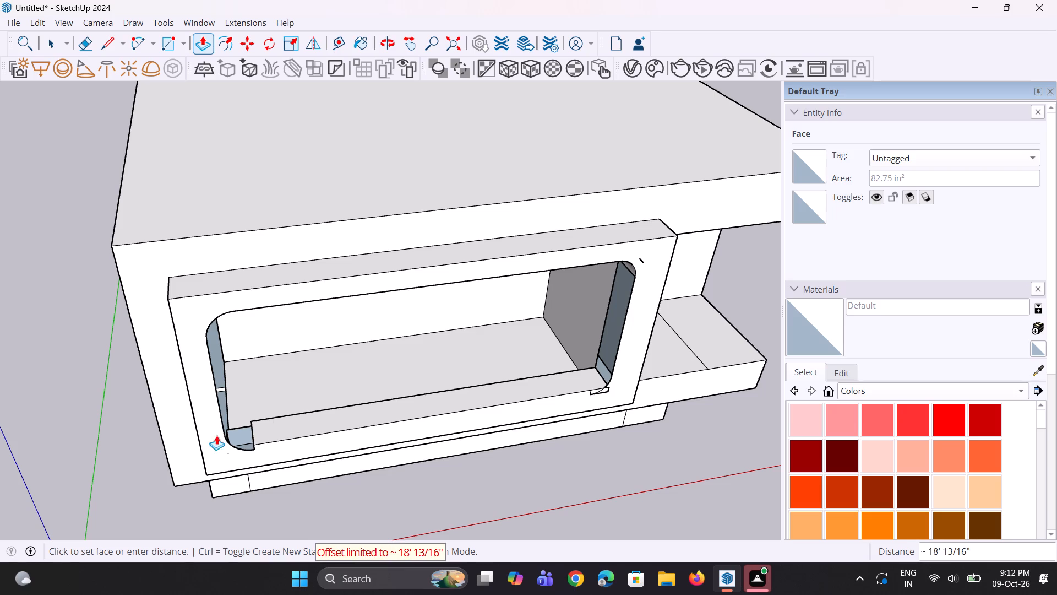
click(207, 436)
Undo the recent surround edits back to the open recess with square lower corners and an inset outline around it.
middle_drag(291, 434, 324, 338)
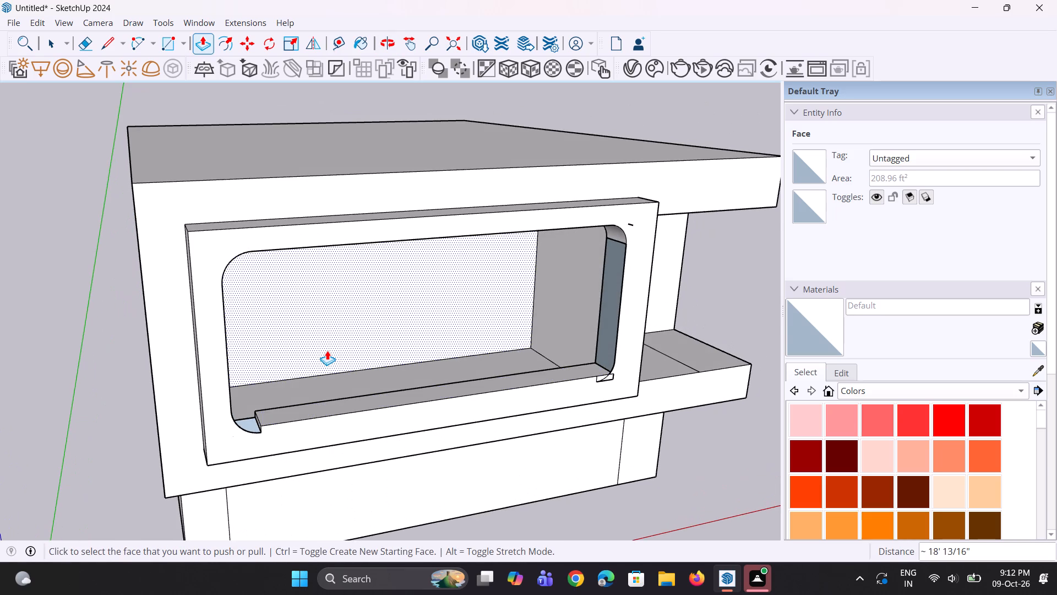
key(ctrl+z)
key(ctrl+z)
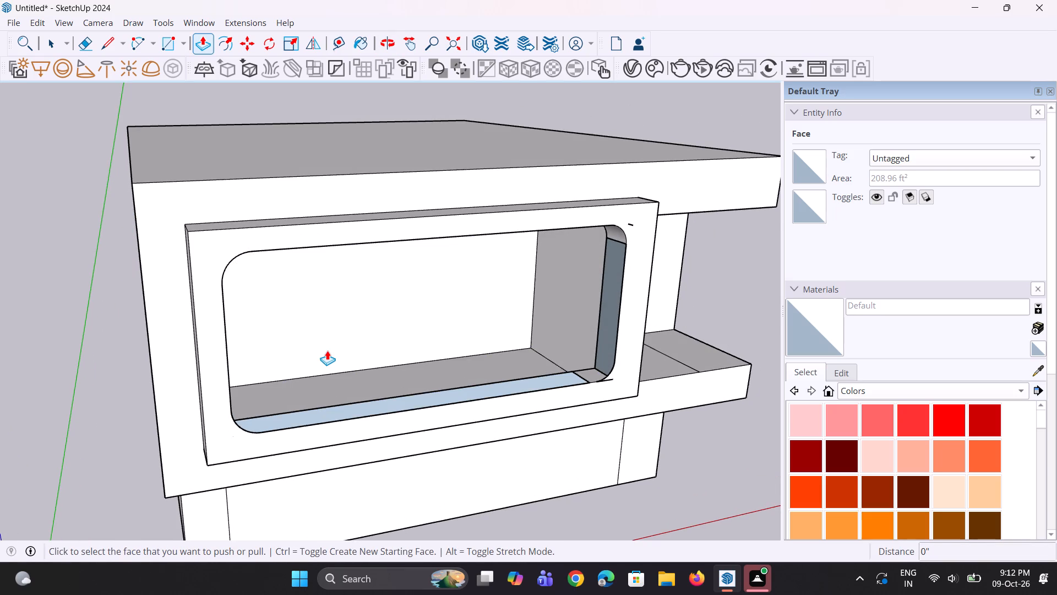
key(ctrl+z)
key(ctrl+z)
key(ctrl+z)
key(ctrl+z)
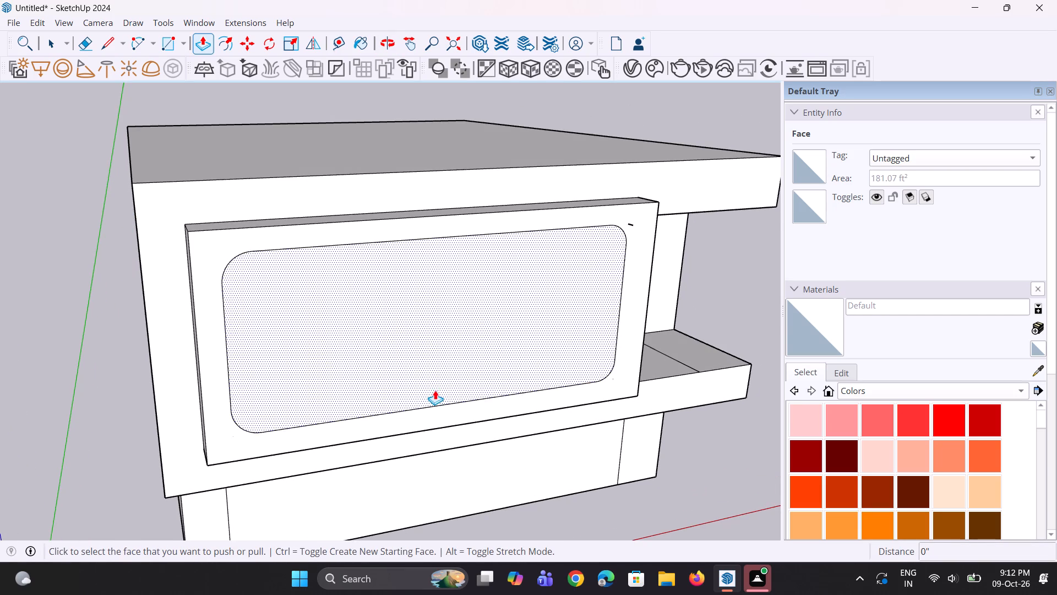
scroll(435, 390, down, 1)
middle_drag(435, 390, 334, 376)
key(ctrl+z)
key(ctrl+z)
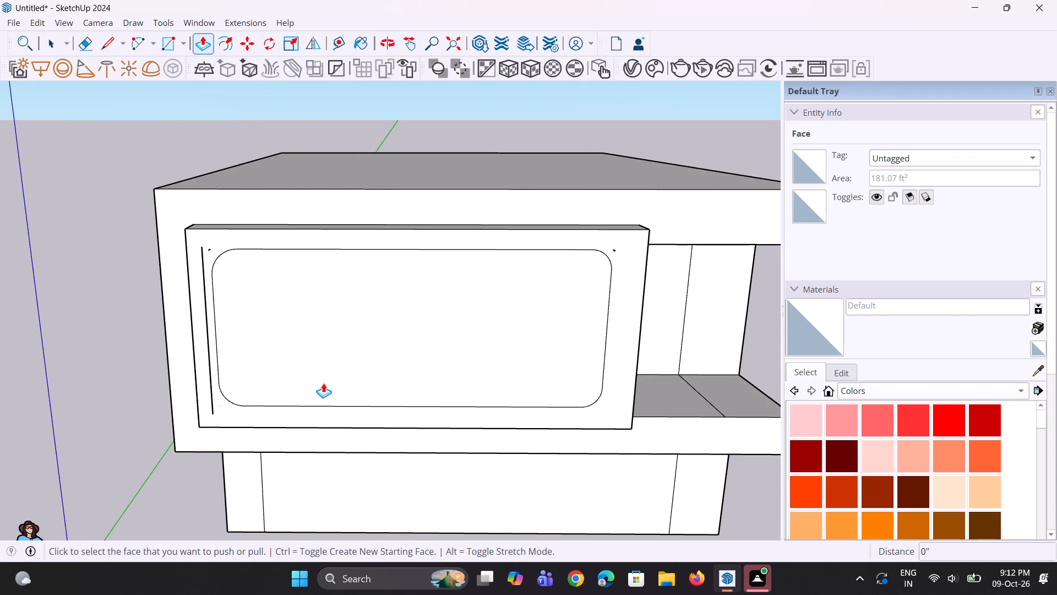
key(ctrl+z)
key(ctrl+z)
key(ctrl+z)
key(ctrl+z)
key(ctrl+z)
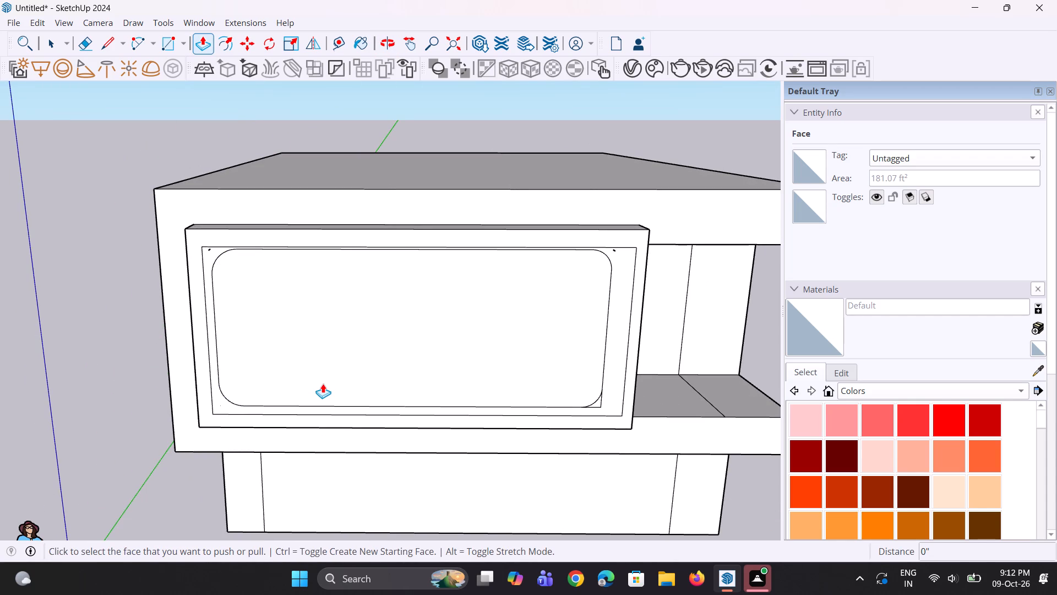
key(ctrl+z)
key(ctrl+z)
key(ctrl+z)
key(ctrl+z)
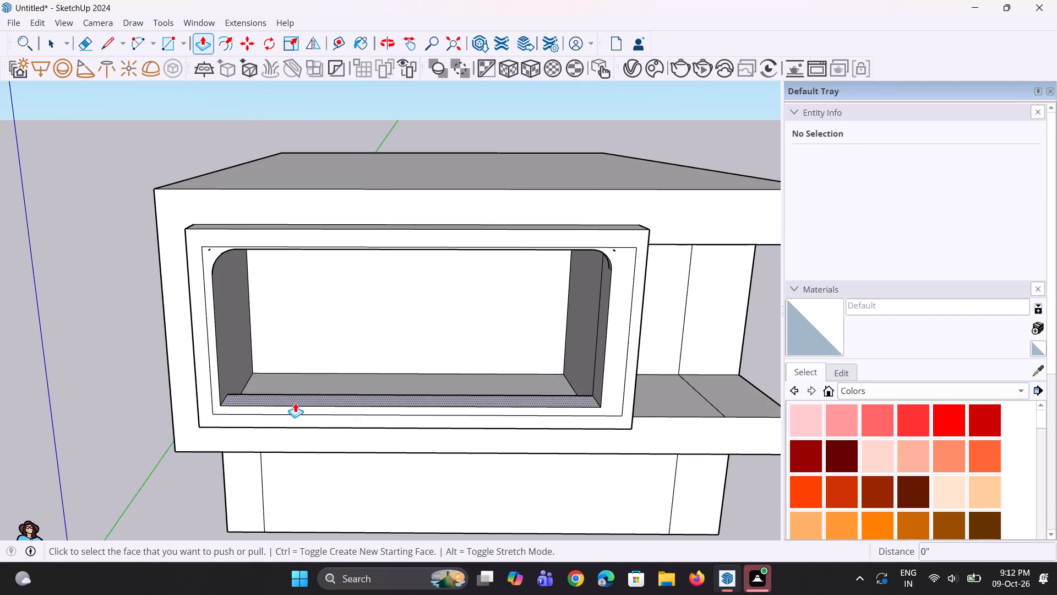
Examine the surround's opening, its inner sides and the whole building from several angles.
scroll(233, 421, up, 5)
middle_drag(231, 416, 232, 404)
scroll(231, 400, down, 4)
middle_drag(231, 400, 192, 452)
scroll(395, 342, down, 4)
middle_drag(399, 354, 397, 399)
scroll(254, 401, up, 3)
middle_drag(270, 374, 296, 318)
scroll(295, 318, up, 1)
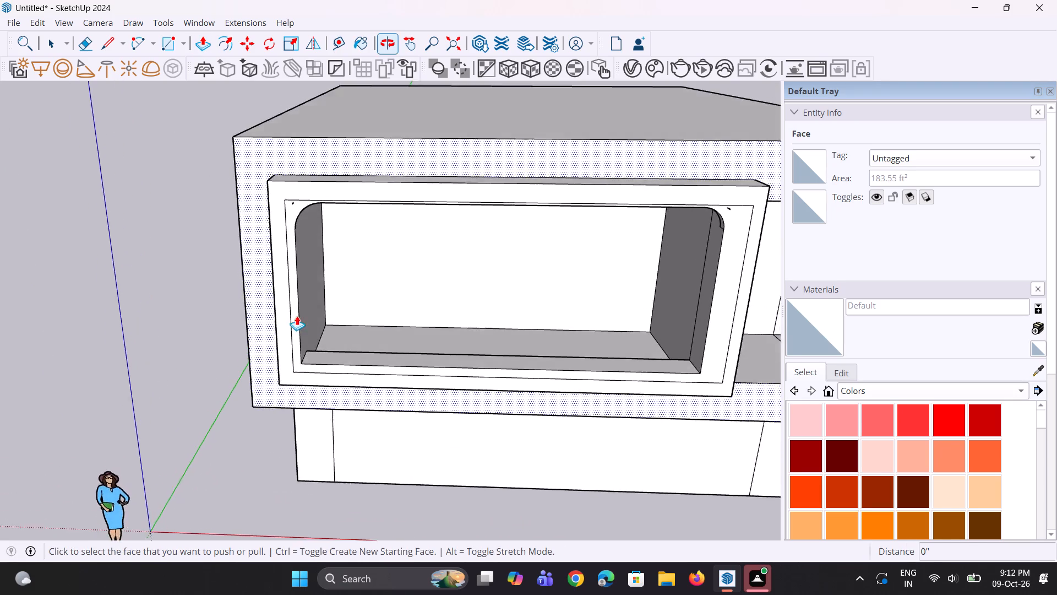
scroll(291, 306, down, 4)
middle_drag(290, 297, 0, 174)
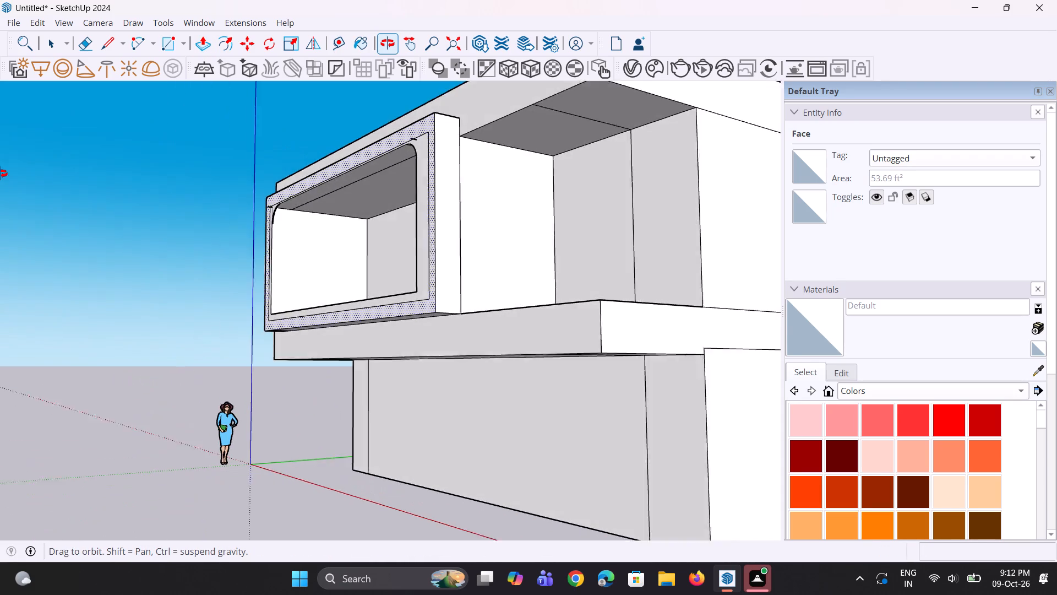
middle_drag(0, 174, 330, 247)
scroll(331, 247, up, 1)
scroll(333, 247, down, 5)
middle_drag(334, 247, 334, 221)
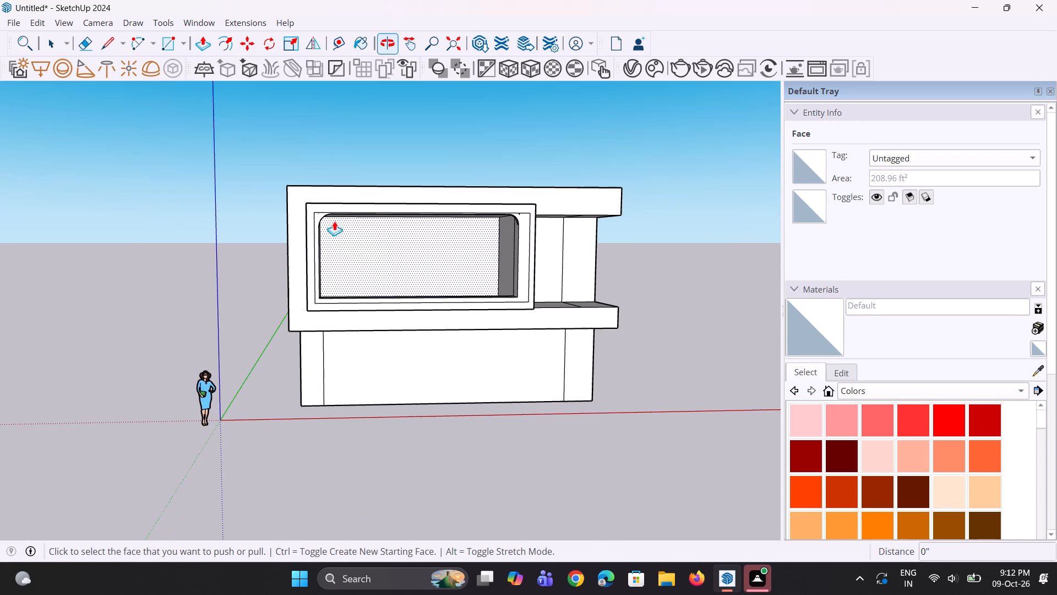
scroll(248, 274, down, 4)
middle_drag(383, 340, 378, 357)
scroll(383, 340, down, 1)
scroll(833, 385, up, 2)
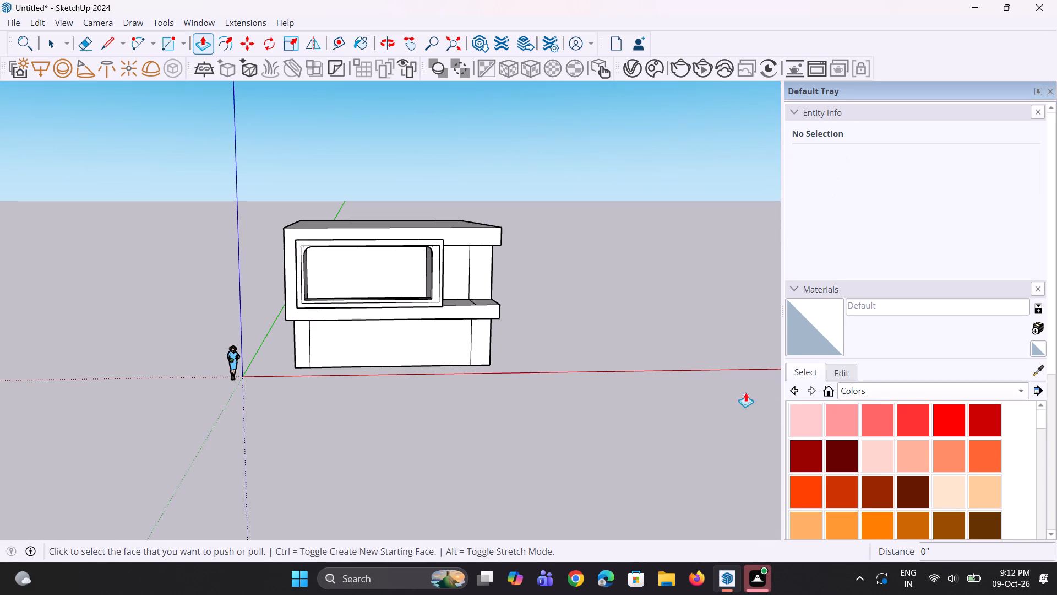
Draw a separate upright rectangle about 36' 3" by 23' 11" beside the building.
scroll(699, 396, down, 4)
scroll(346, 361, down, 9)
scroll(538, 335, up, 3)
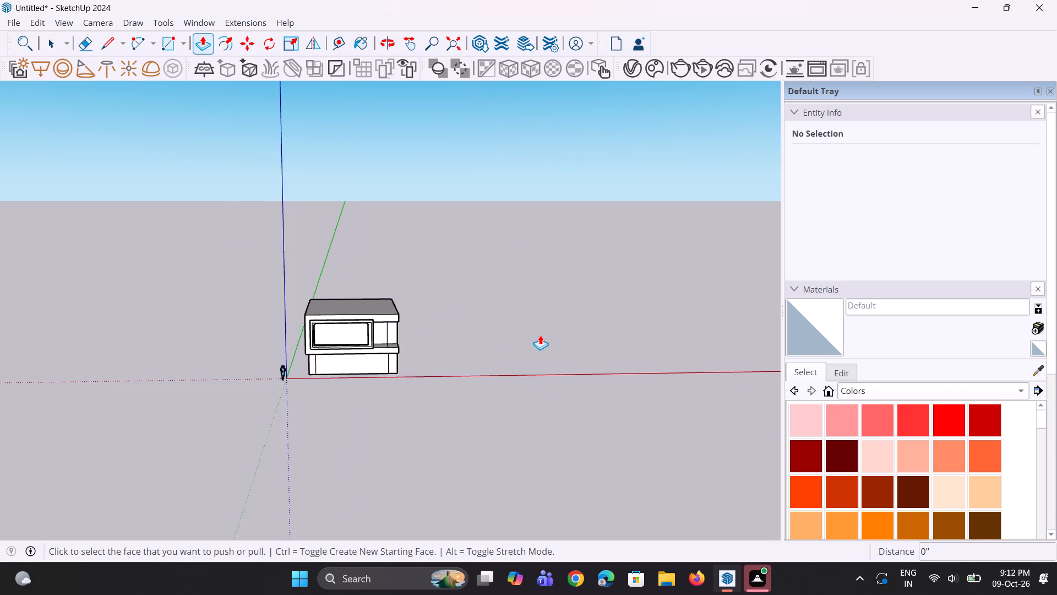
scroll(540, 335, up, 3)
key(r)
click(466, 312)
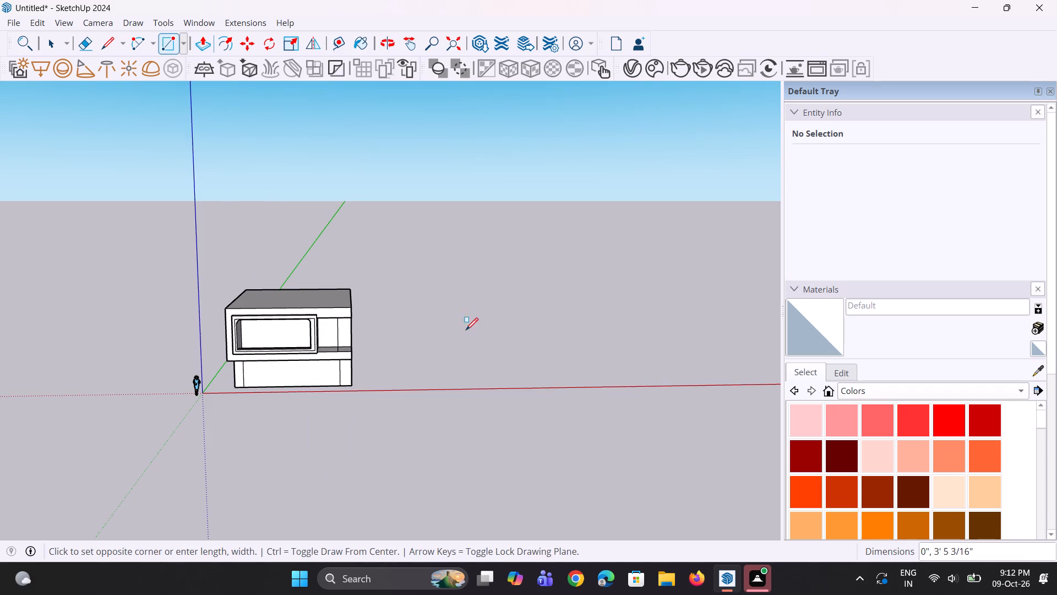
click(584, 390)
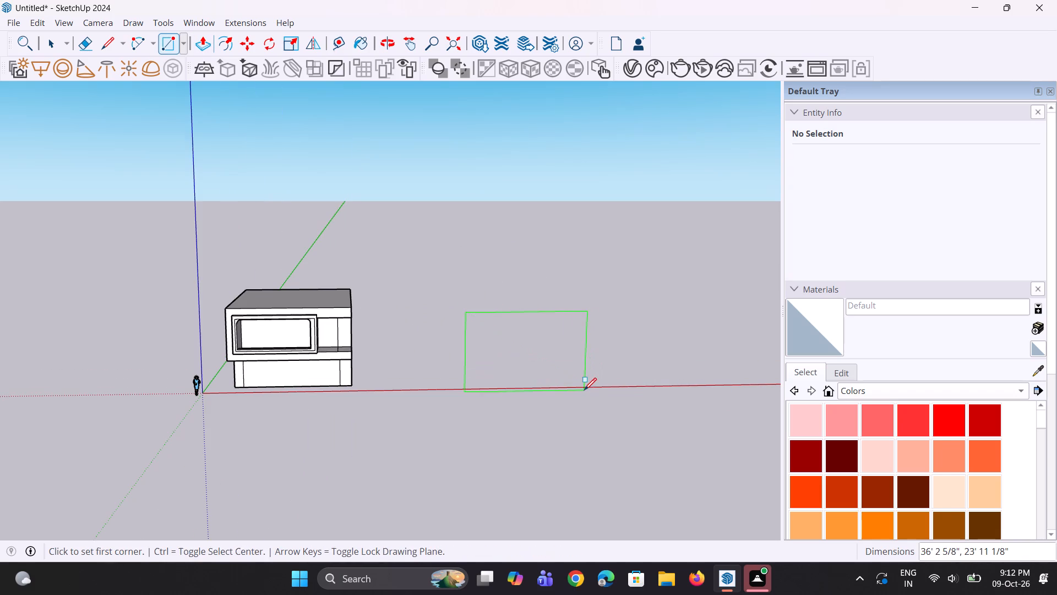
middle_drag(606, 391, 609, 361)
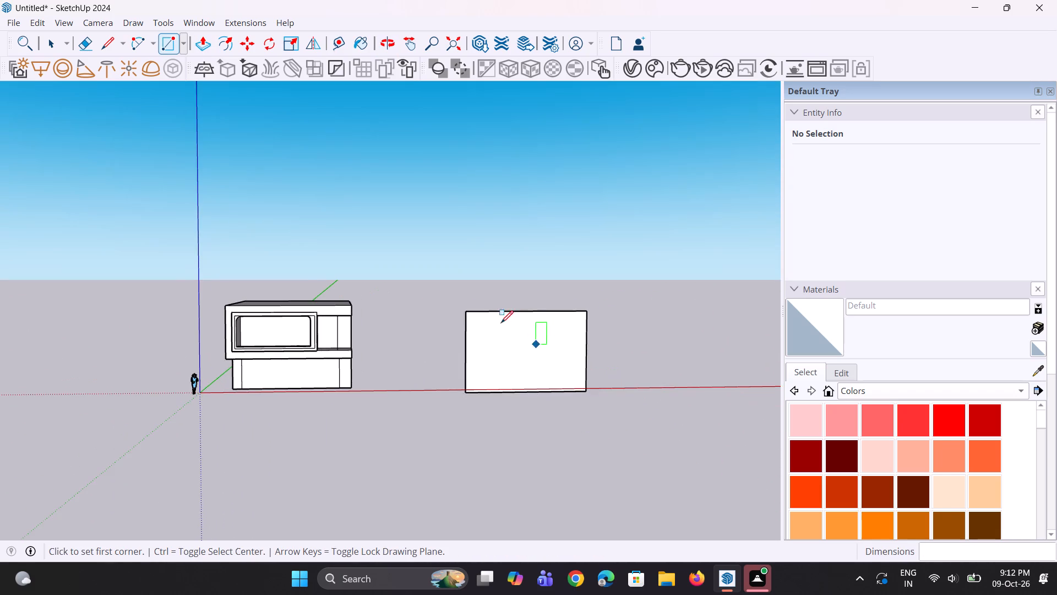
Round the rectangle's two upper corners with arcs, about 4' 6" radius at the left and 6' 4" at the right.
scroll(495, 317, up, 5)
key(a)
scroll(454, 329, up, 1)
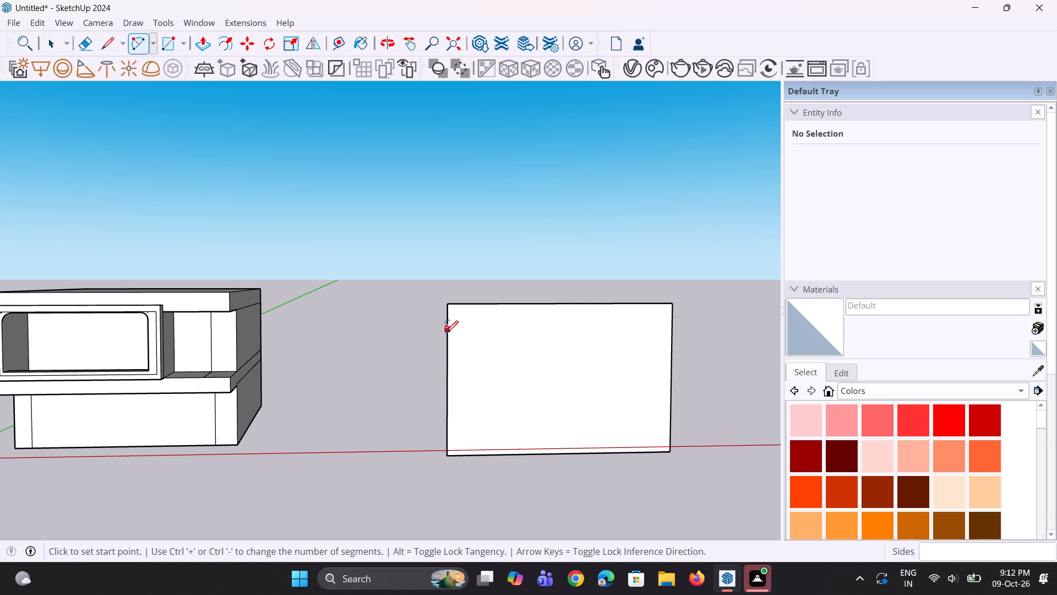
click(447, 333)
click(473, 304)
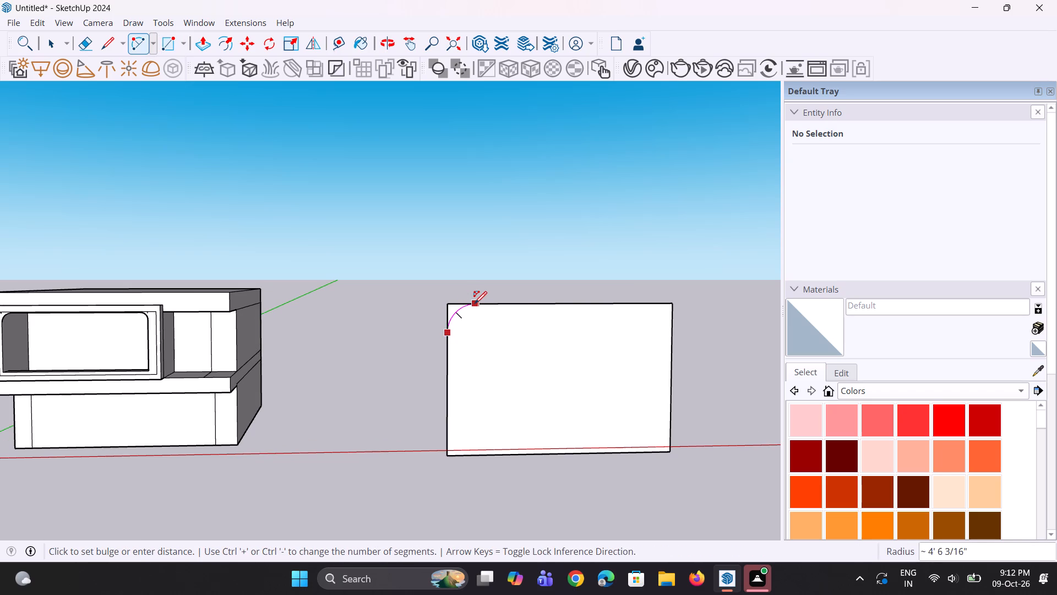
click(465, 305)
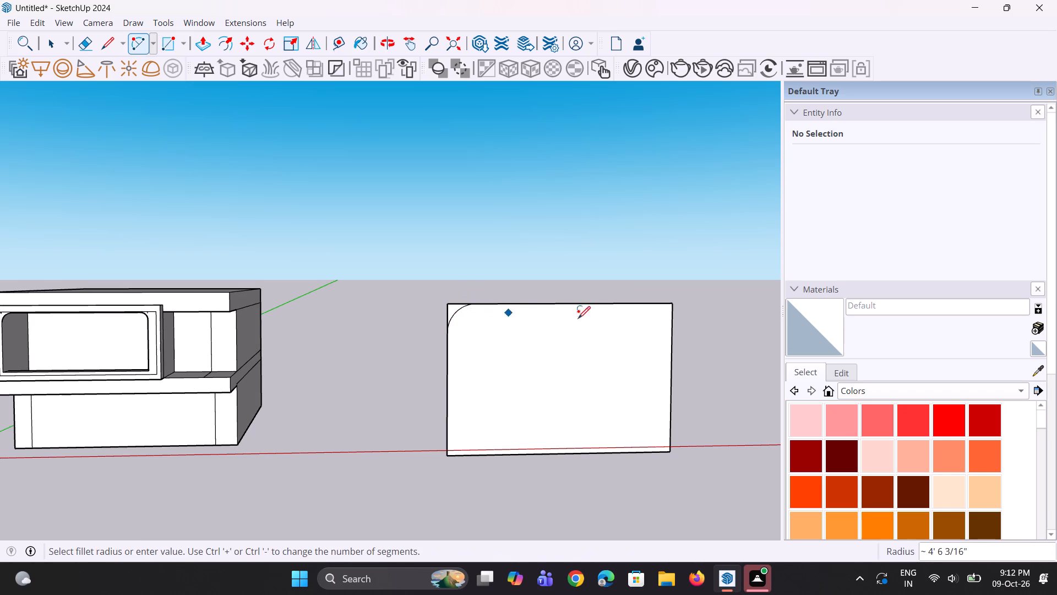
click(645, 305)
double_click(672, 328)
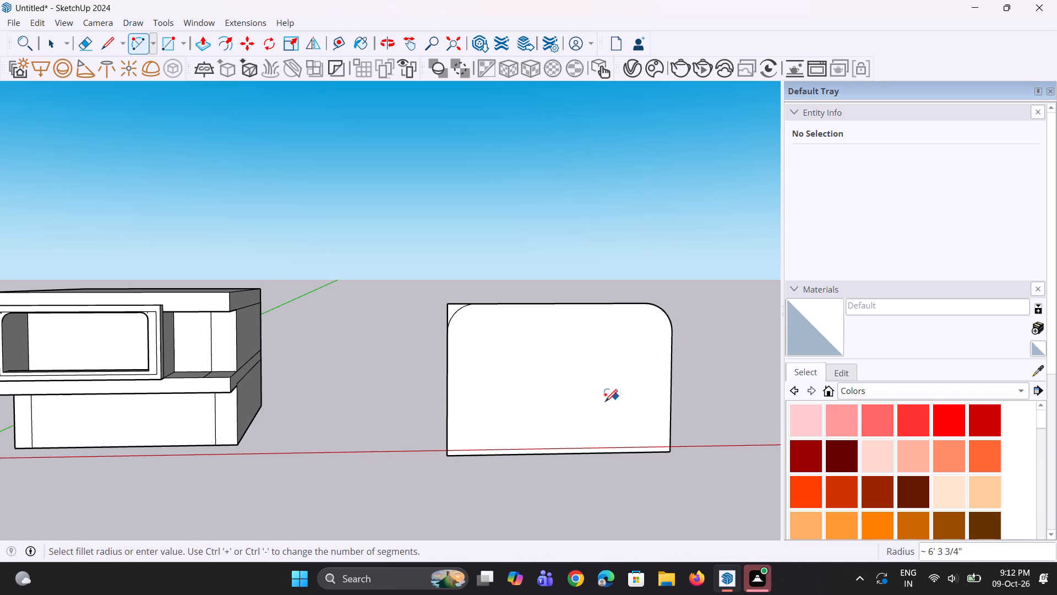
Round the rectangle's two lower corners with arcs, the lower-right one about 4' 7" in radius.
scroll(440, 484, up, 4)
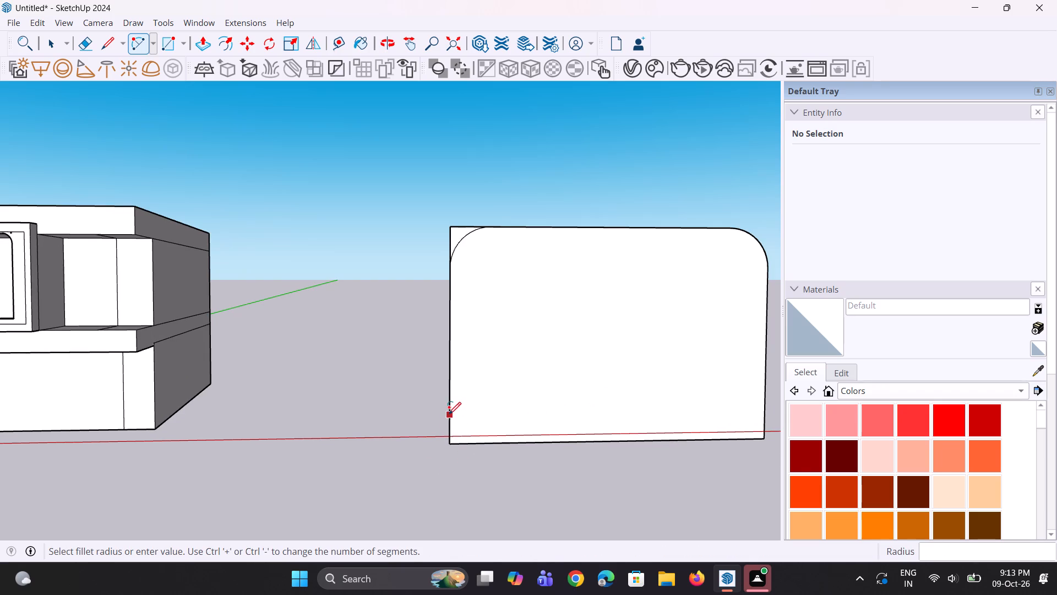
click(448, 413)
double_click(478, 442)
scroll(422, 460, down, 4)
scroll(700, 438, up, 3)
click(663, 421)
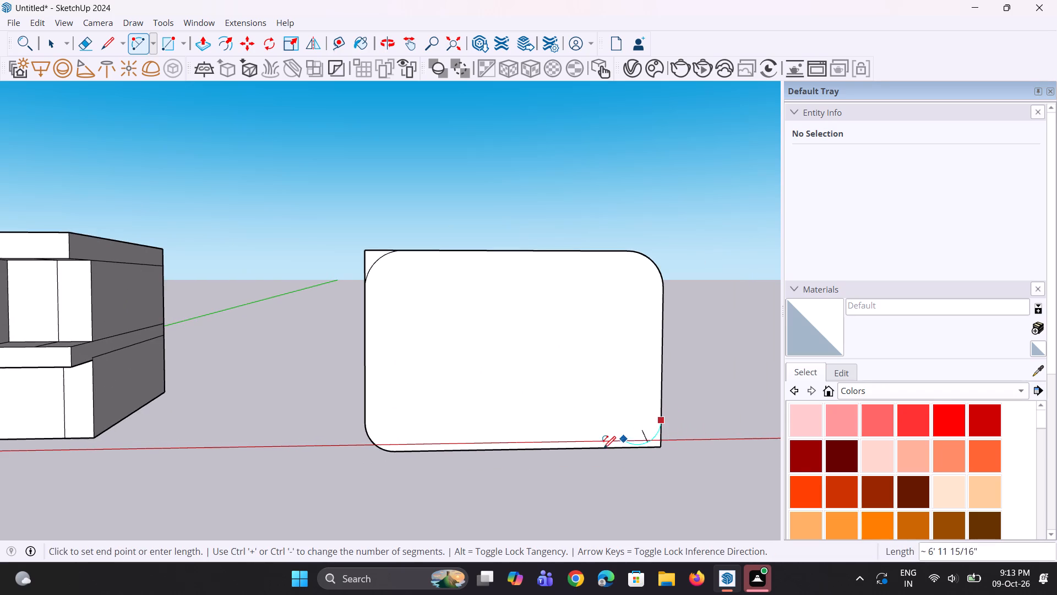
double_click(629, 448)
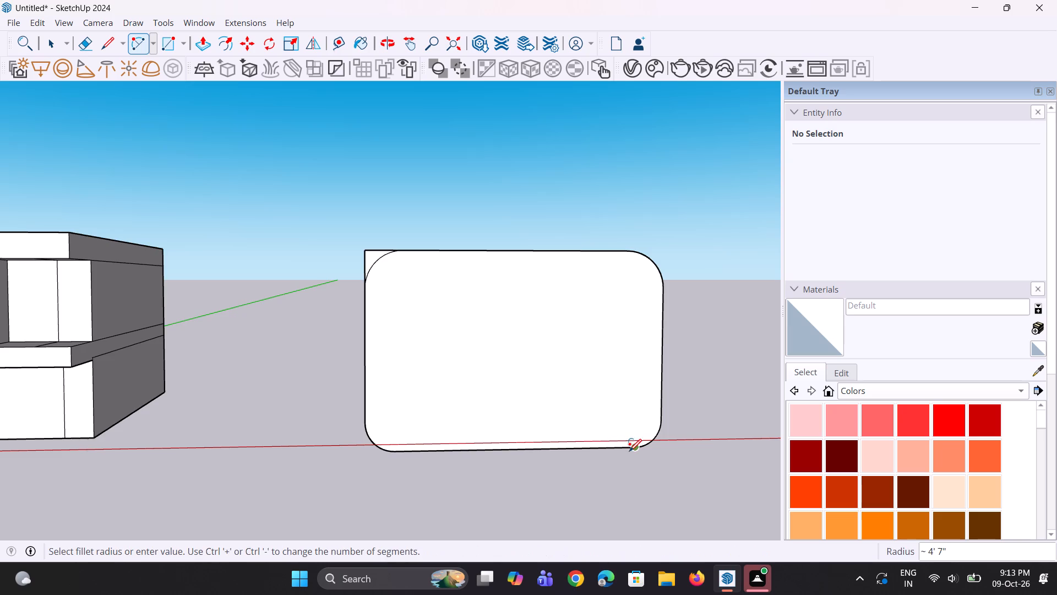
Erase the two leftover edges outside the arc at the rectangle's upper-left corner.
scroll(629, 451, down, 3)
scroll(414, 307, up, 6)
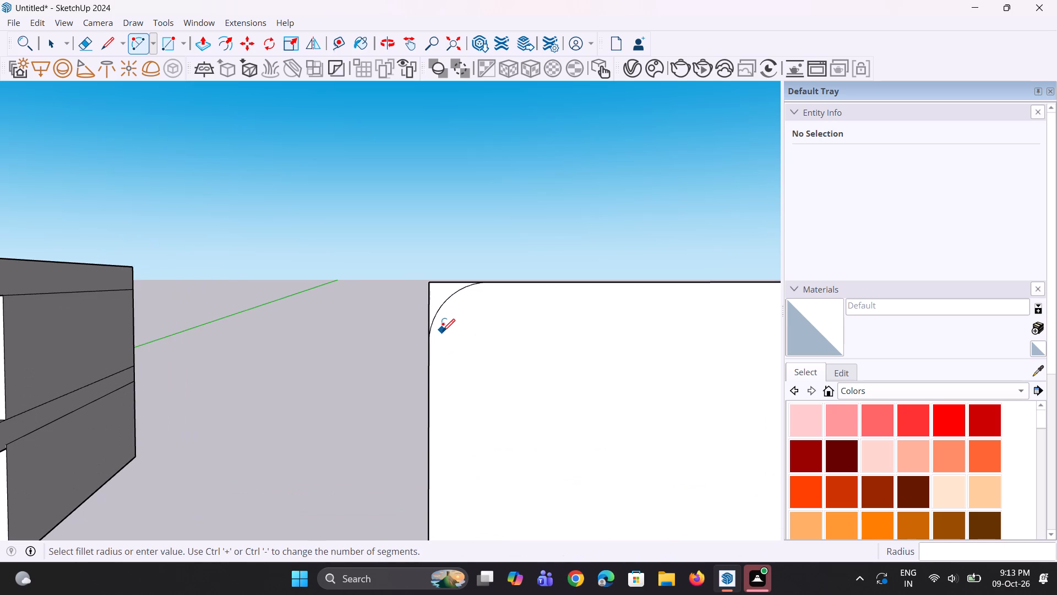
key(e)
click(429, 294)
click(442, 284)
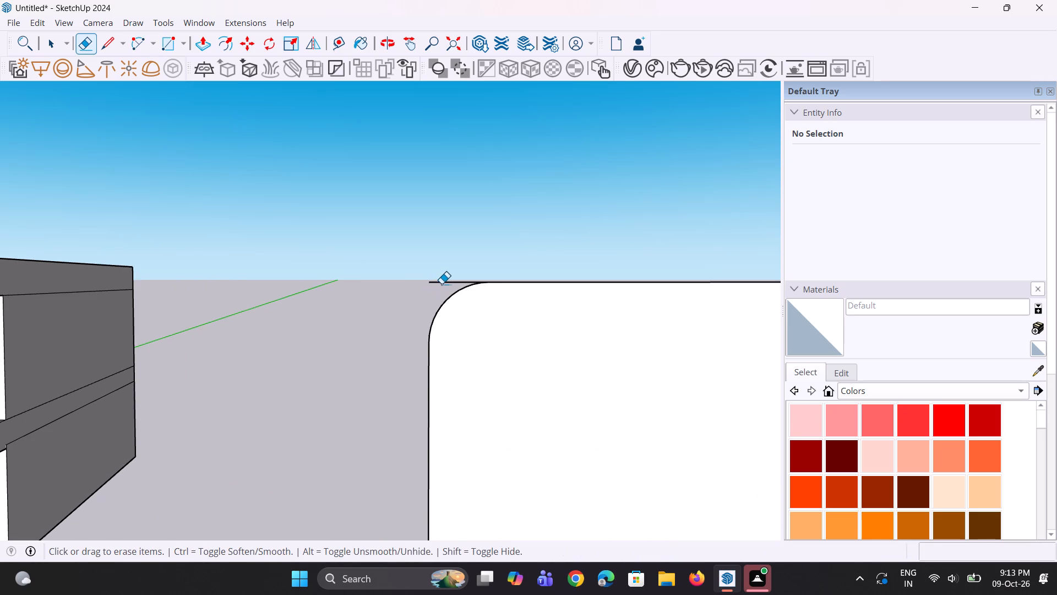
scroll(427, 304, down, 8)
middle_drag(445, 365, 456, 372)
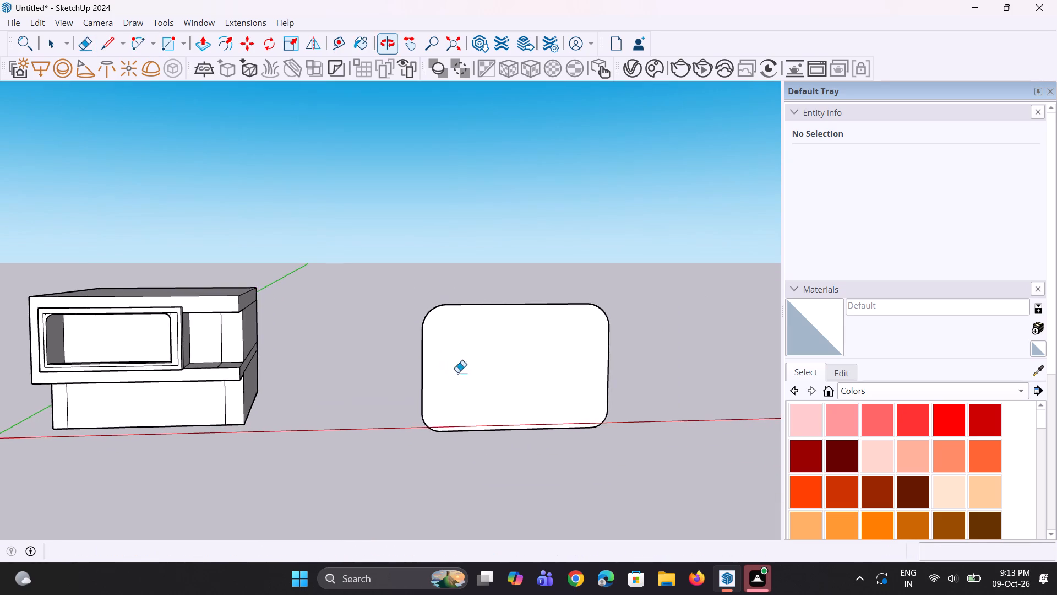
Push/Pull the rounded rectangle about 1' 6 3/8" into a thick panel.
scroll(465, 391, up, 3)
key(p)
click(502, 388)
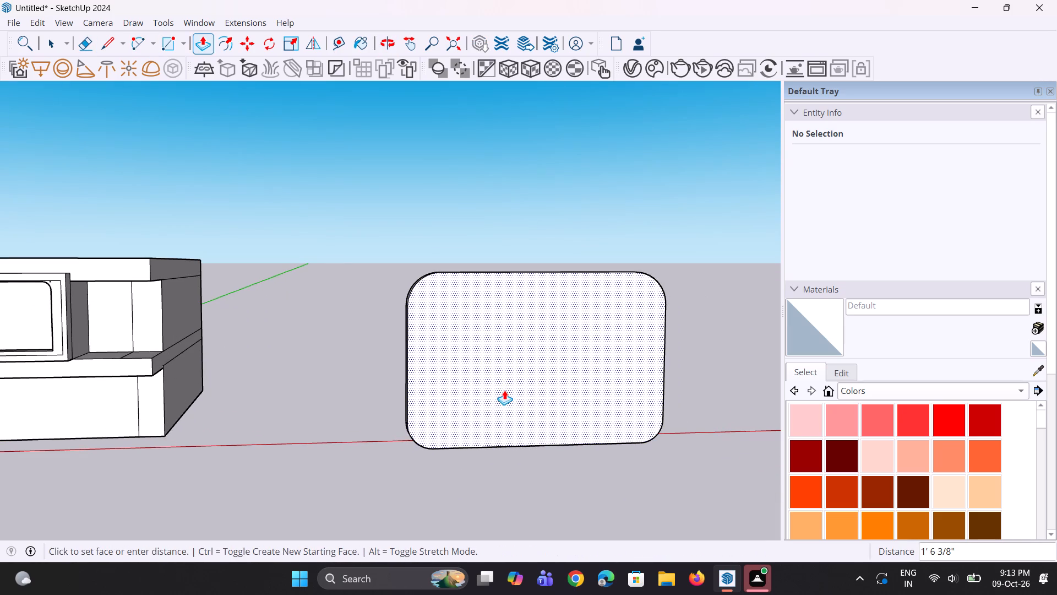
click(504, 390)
Examine the rounded panel alongside the building and its open surround.
middle_drag(422, 420, 550, 433)
scroll(550, 433, down, 4)
middle_drag(550, 431, 546, 429)
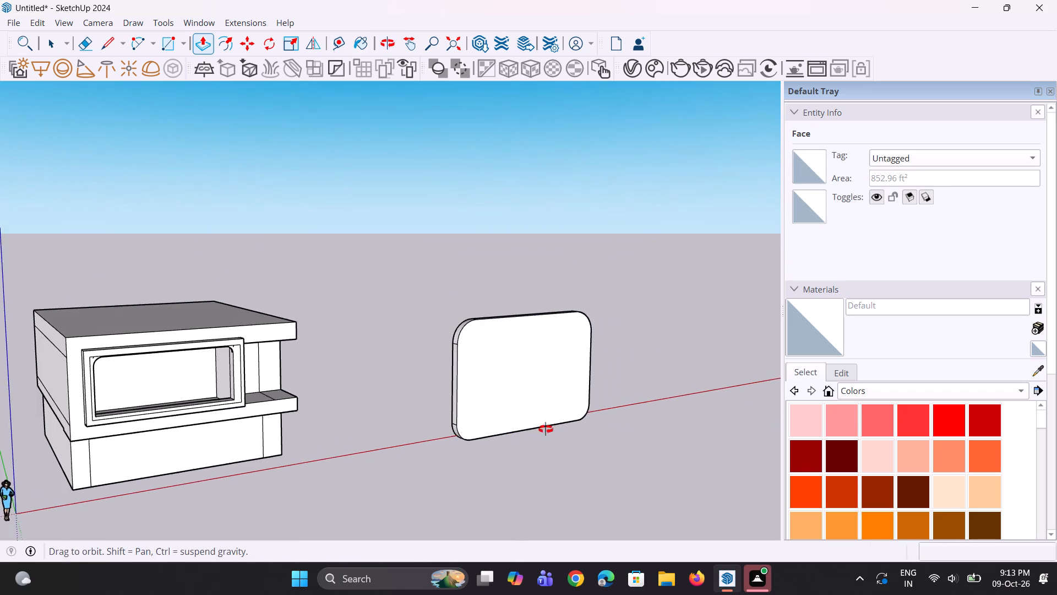
middle_drag(546, 429, 504, 409)
scroll(100, 400, up, 5)
middle_drag(120, 361, 99, 355)
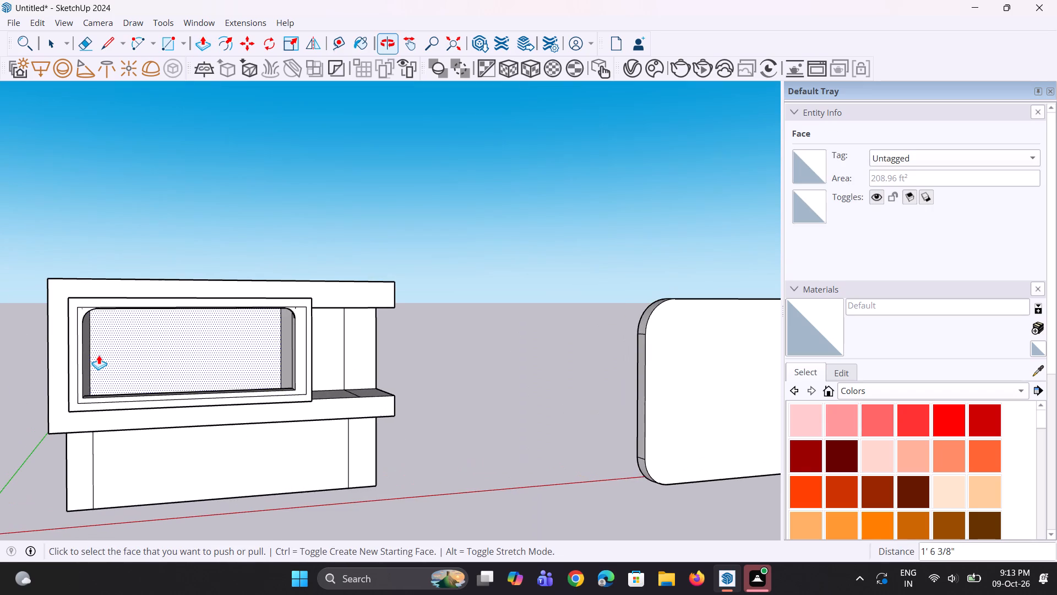
scroll(186, 372, down, 7)
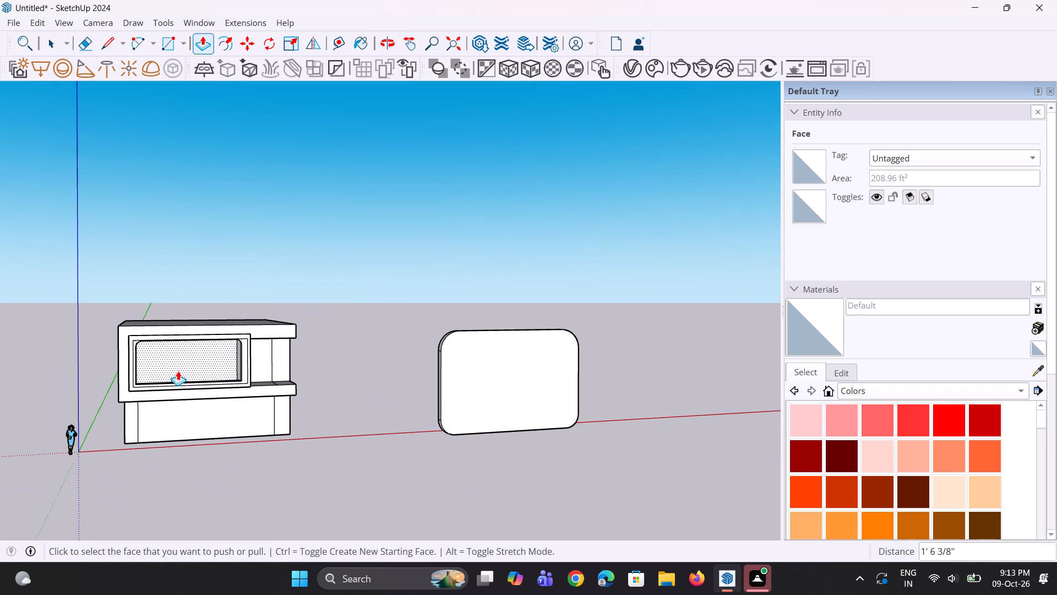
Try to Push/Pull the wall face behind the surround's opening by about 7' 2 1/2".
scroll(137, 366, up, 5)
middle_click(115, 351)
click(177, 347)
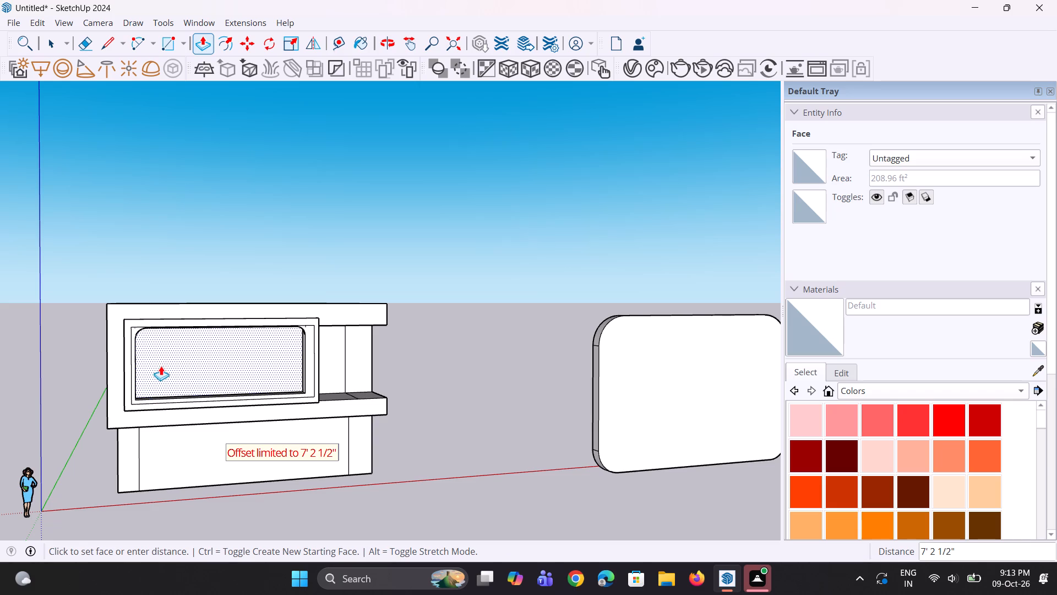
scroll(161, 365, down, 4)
Undo the separate rounded panel and the earlier surround edits, back to before the surround's bottom side and inset outline.
key(ctrl+z)
key(ctrl+z)
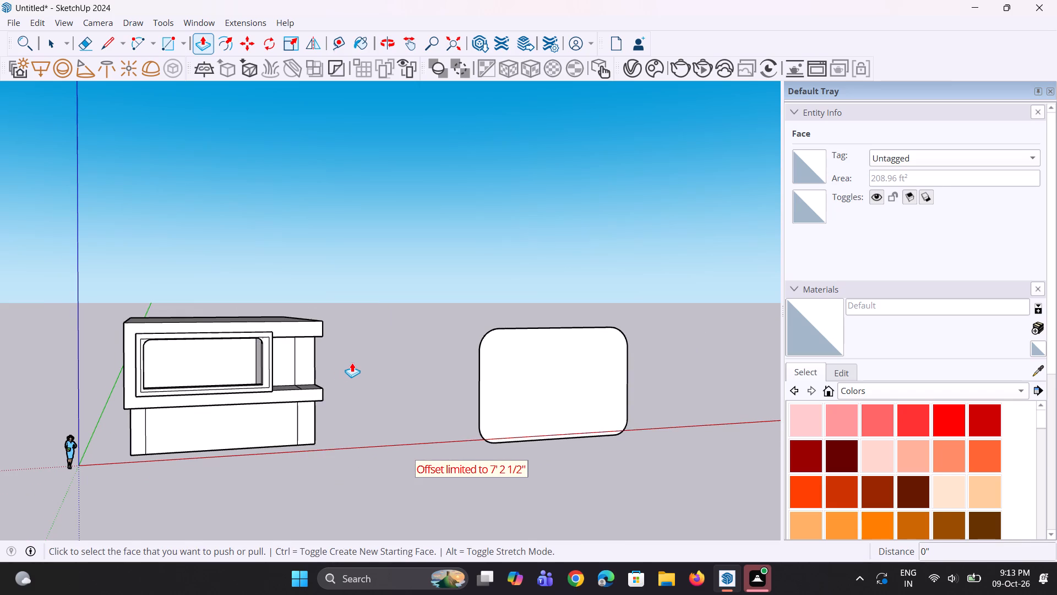
key(ctrl+z)
key(ctrl+z)
key(ctrl+z)
key(ctrl+z)
key(ctrl+z)
key(ctrl+z)
key(ctrl+z)
key(ctrl+z)
key(ctrl+z)
key(ctrl+z)
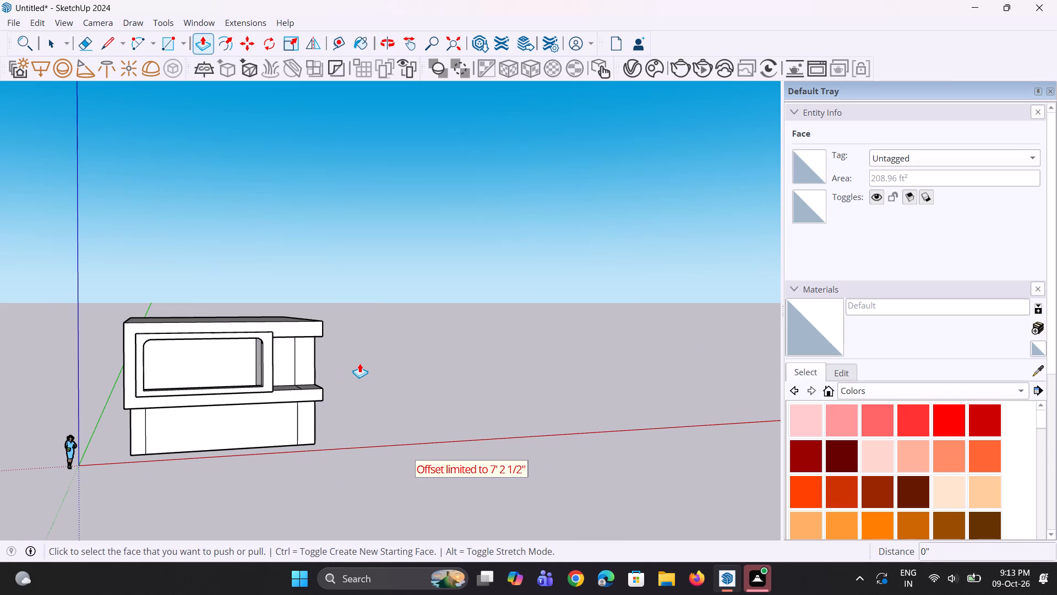
key(ctrl+z)
key(ctrl+z)
key(ctrl+z)
key(ctrl+z)
key(ctrl+z)
key(ctrl+z)
key(ctrl+z)
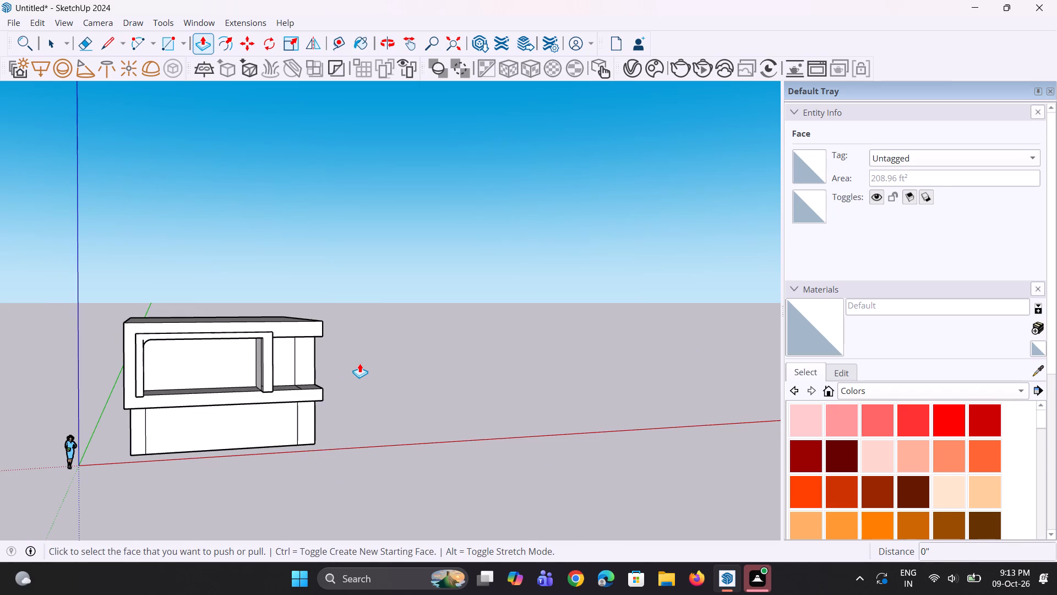
Undo the rounded corner in the surround's opening and the surround's right leg, back to the short stub under its top bar.
key(ctrl+z)
key(ctrl+z)
key(ctrl+z)
key(ctrl+z)
key(ctrl+z)
key(ctrl+z)
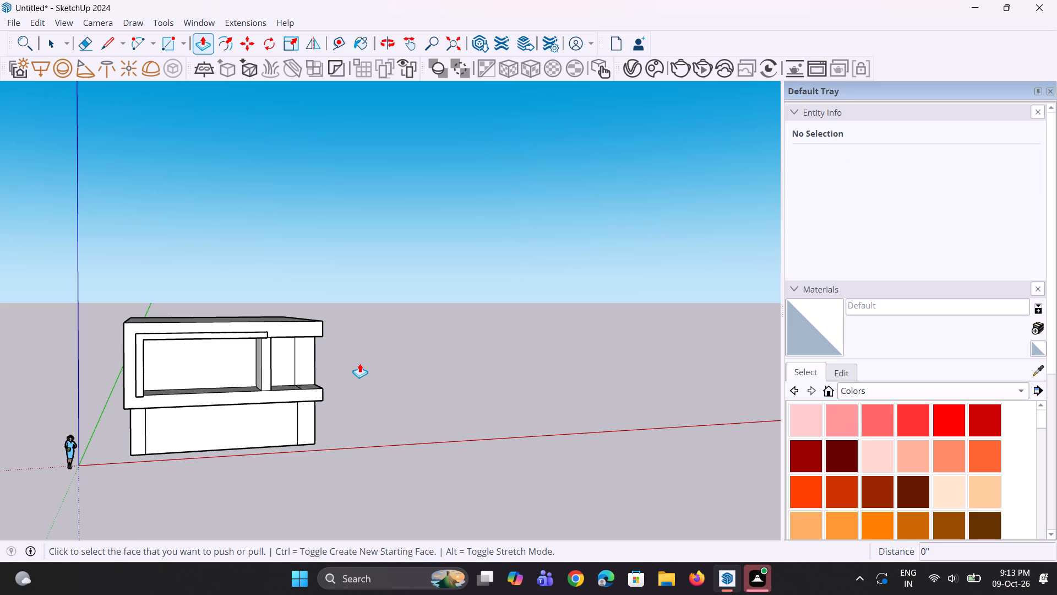
Push/Pull the underside of the short stub at the surround's right end down 10' to form the right leg.
middle_drag(242, 386, 211, 336)
scroll(249, 334, up, 3)
middle_drag(255, 343, 267, 312)
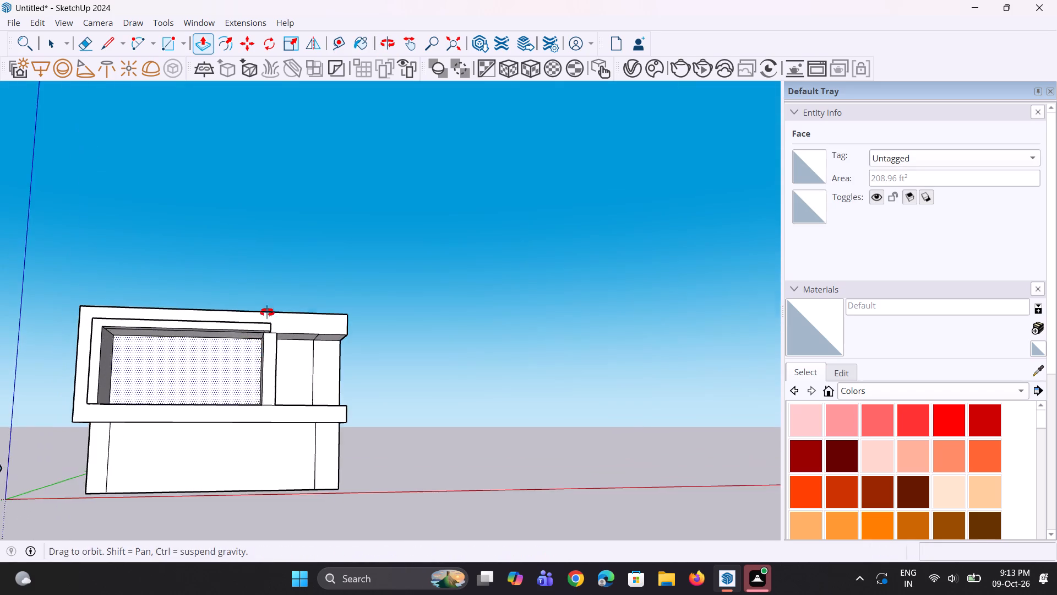
middle_drag(267, 312, 277, 267)
scroll(277, 267, up, 1)
scroll(264, 322, up, 6)
click(269, 314)
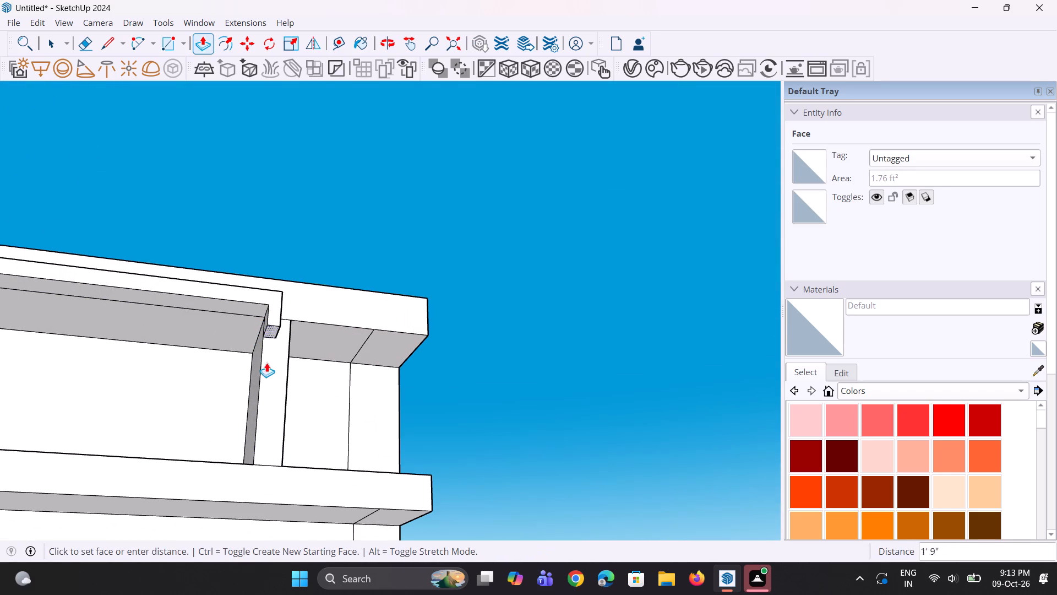
click(242, 463)
scroll(258, 418, down, 5)
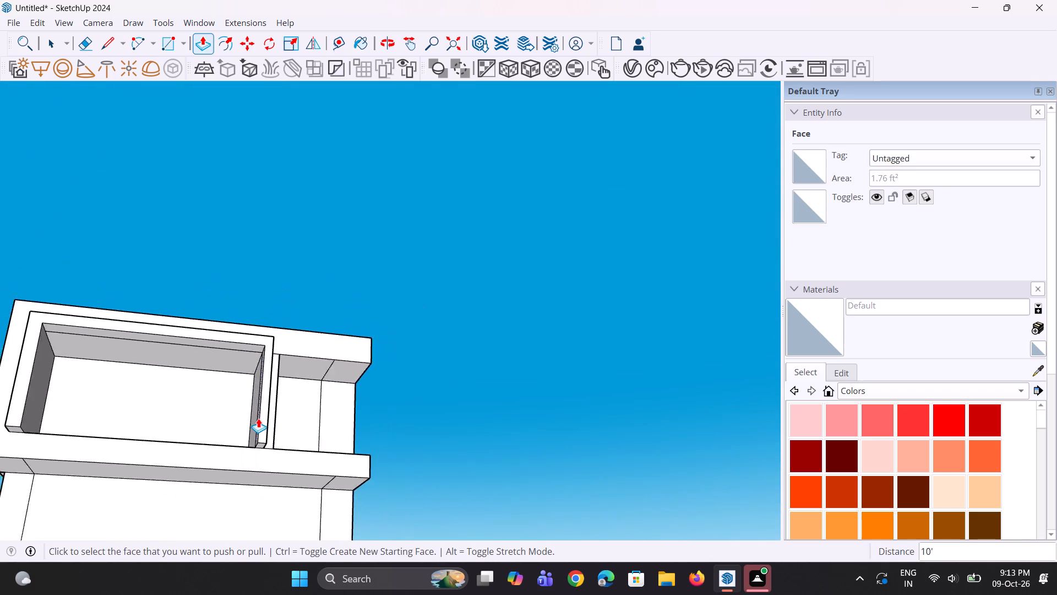
Draw a line across the lower inner face of the right leg and Push/Pull that piece about 20' 10 3/4" to the left leg.
scroll(258, 418, down, 3)
middle_drag(162, 420, 139, 521)
scroll(112, 425, up, 3)
middle_drag(108, 472, 247, 493)
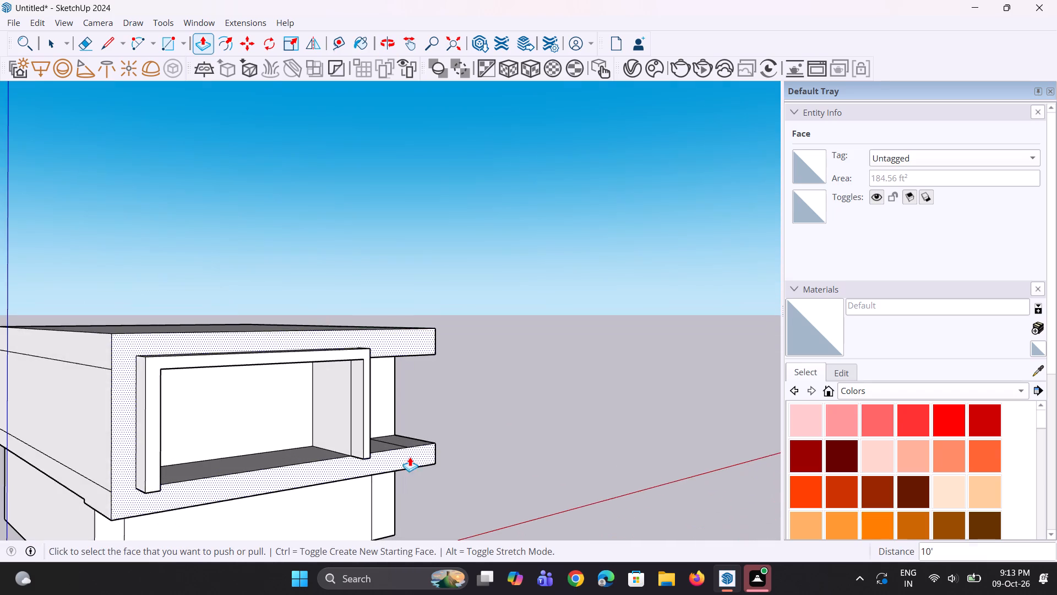
scroll(421, 436, up, 2)
middle_drag(340, 462, 415, 494)
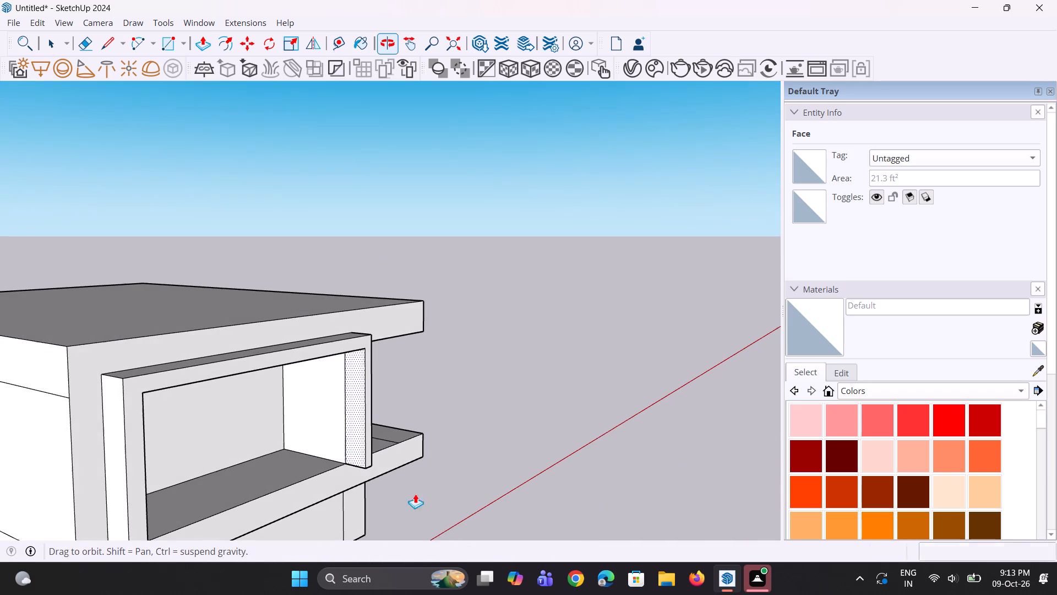
key(space)
scroll(350, 453, up, 2)
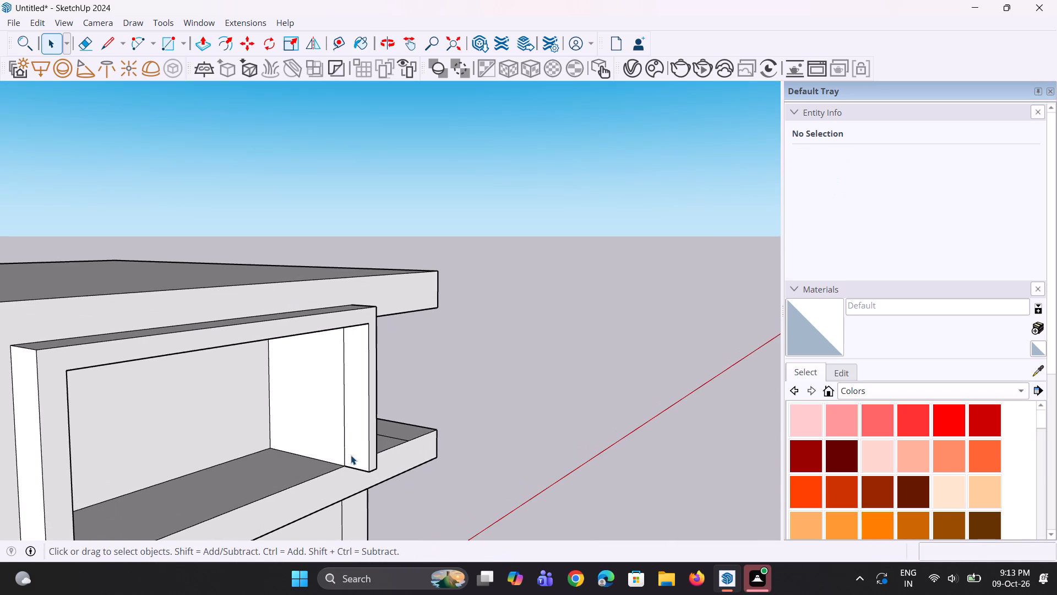
key(l)
click(371, 448)
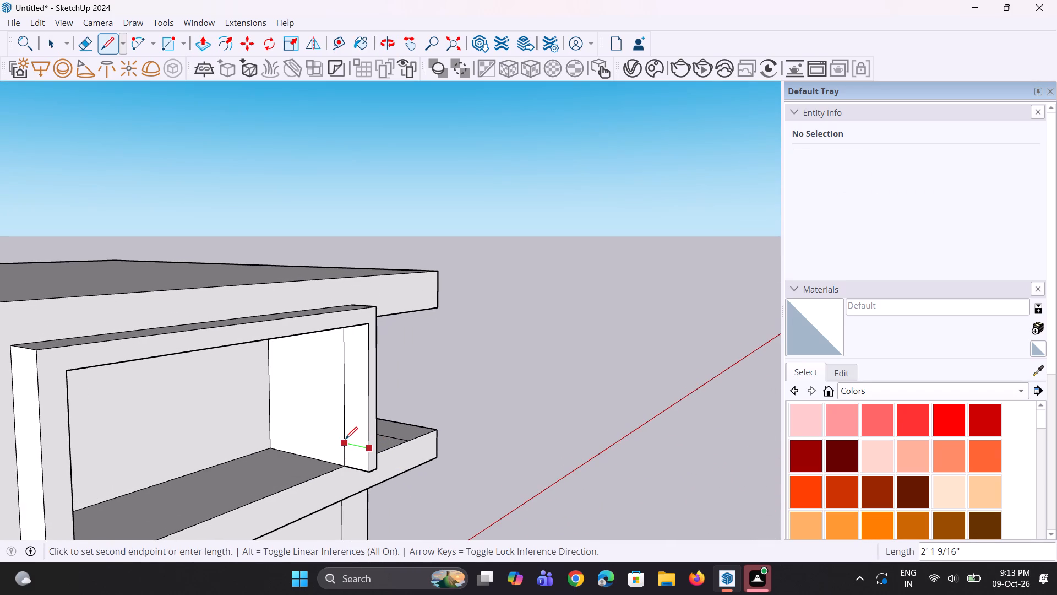
click(345, 439)
key(p)
click(357, 457)
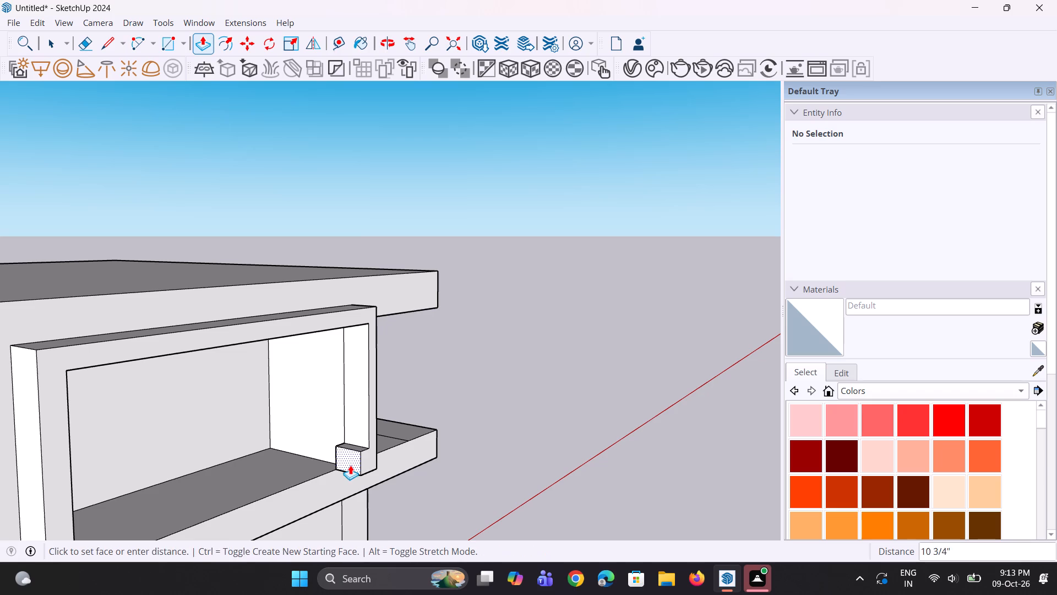
scroll(350, 464, down, 7)
click(225, 512)
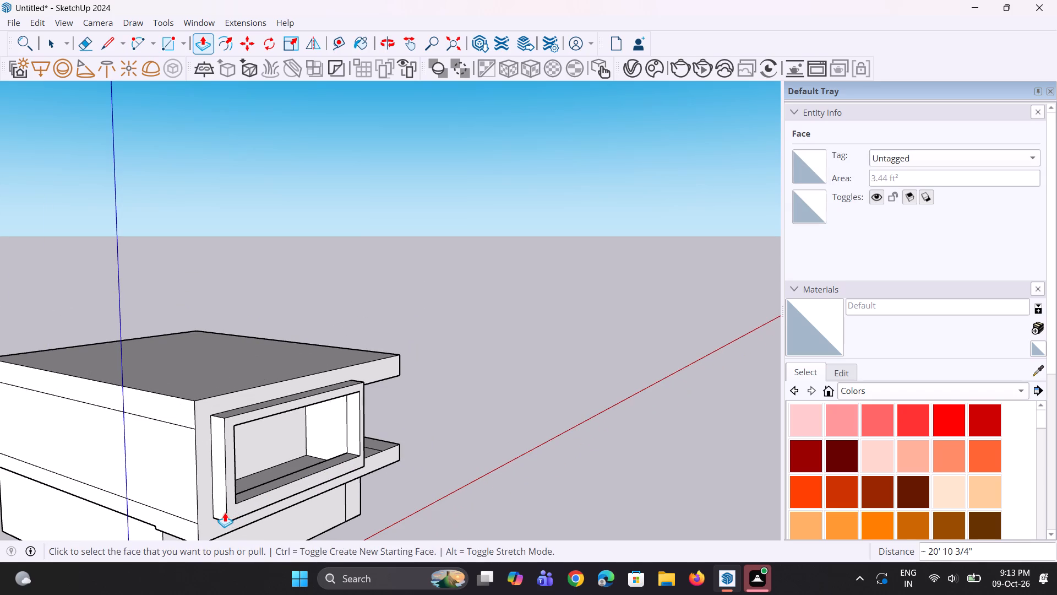
Draw a rectangle about 20' 10 3/4" by 8' 4 5/8" across the front of the surround's opening.
middle_drag(245, 512, 103, 511)
scroll(200, 459, down, 3)
middle_drag(214, 458, 171, 443)
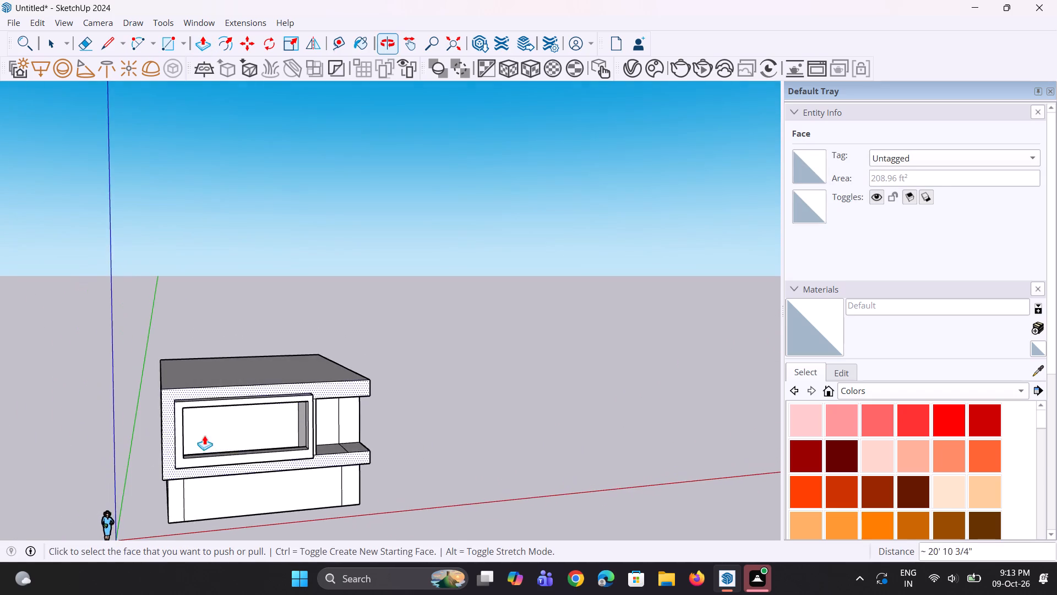
scroll(232, 433, up, 3)
key(r)
scroll(205, 414, up, 1)
click(160, 398)
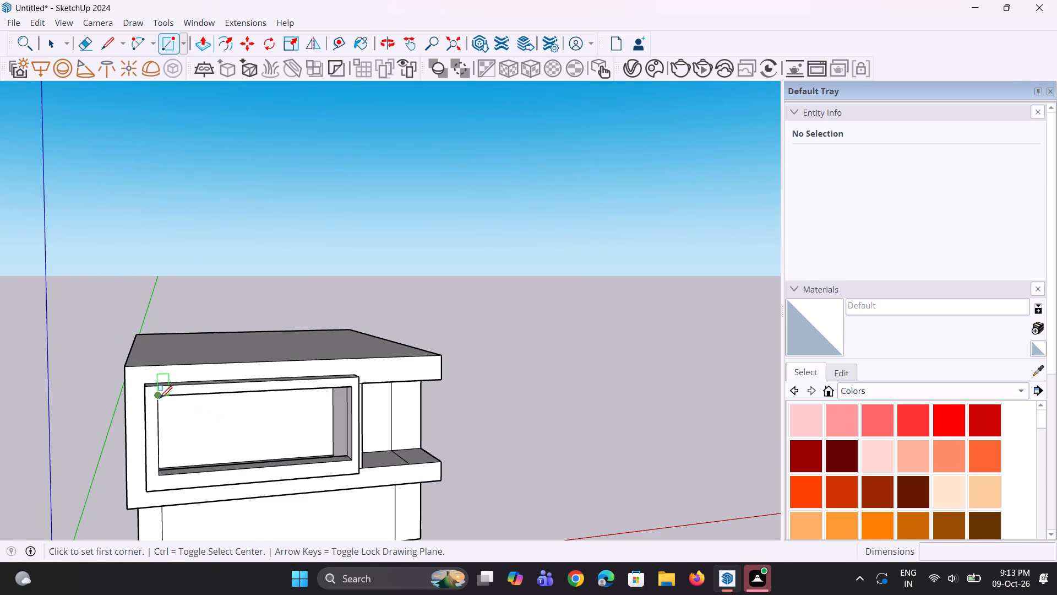
click(160, 474)
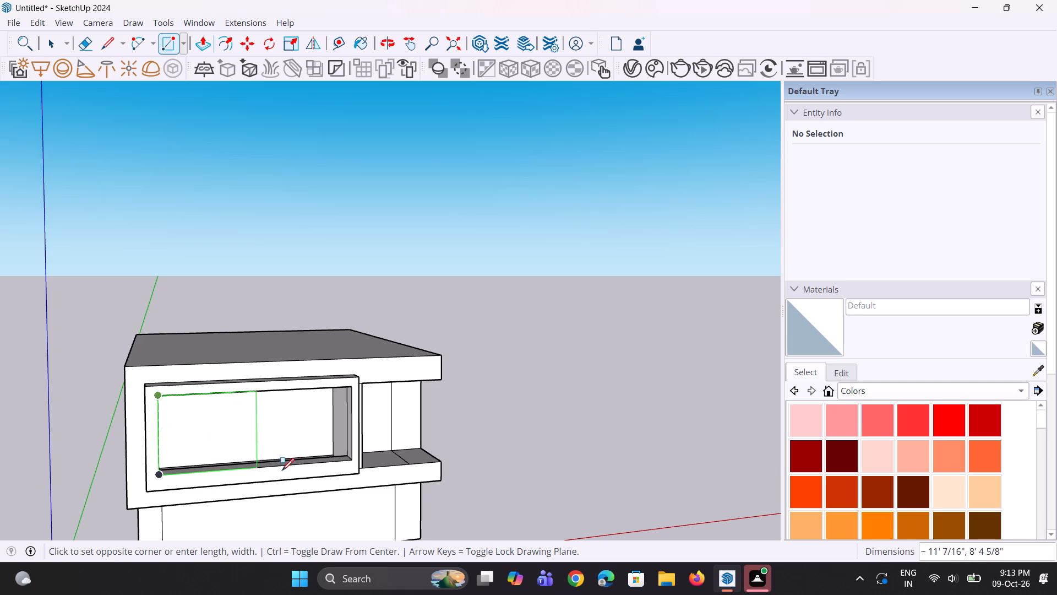
click(356, 463)
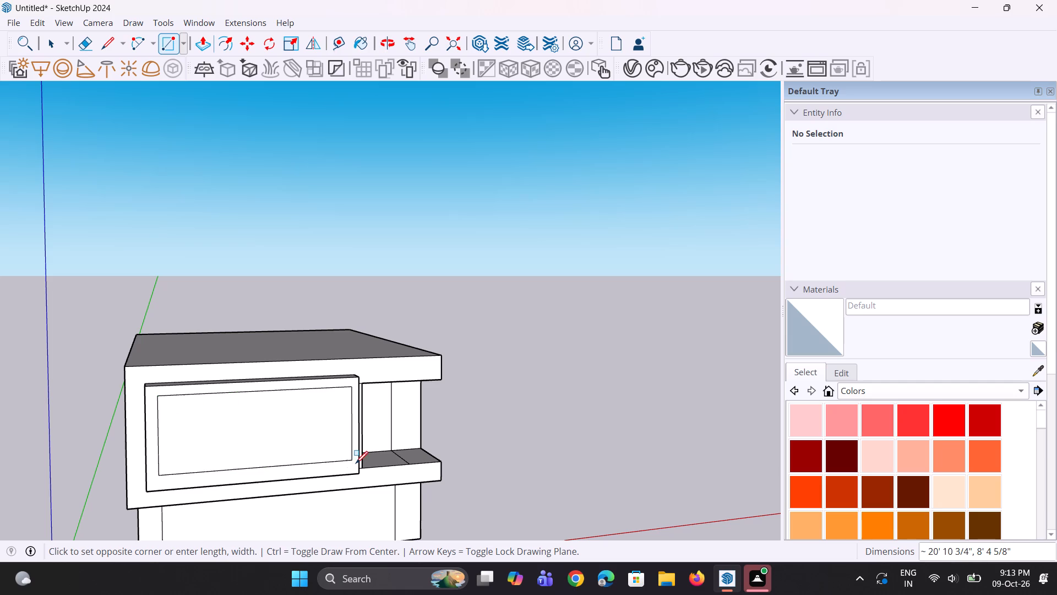
Copy the rectangular face in the opening about 43' 8 7/8" along the red axis, clear of the building.
middle_drag(359, 448, 286, 448)
key(v)
key(space)
click(274, 443)
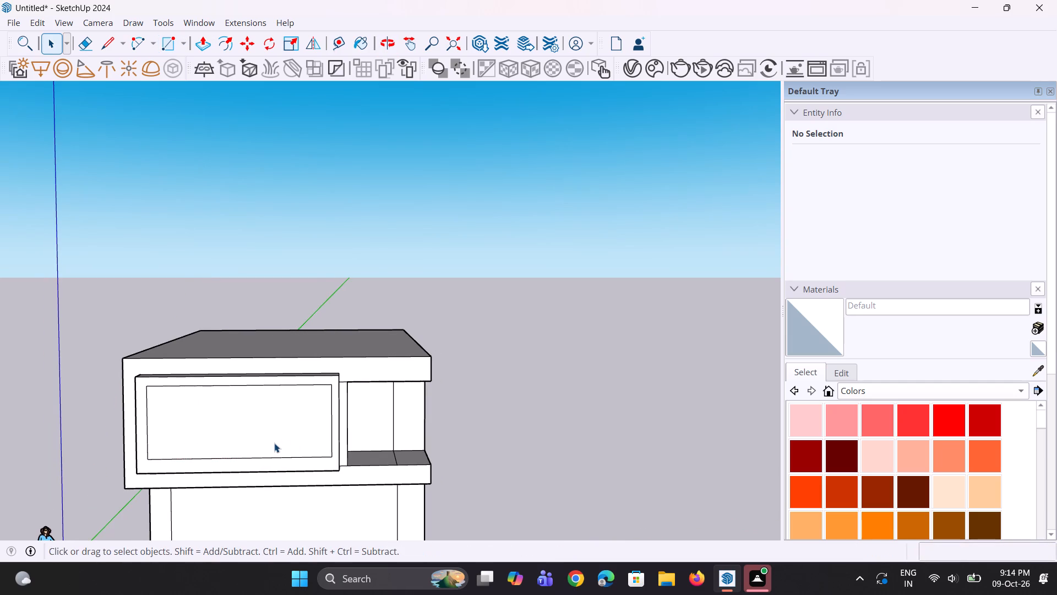
scroll(269, 440, down, 3)
key(m)
click(269, 438)
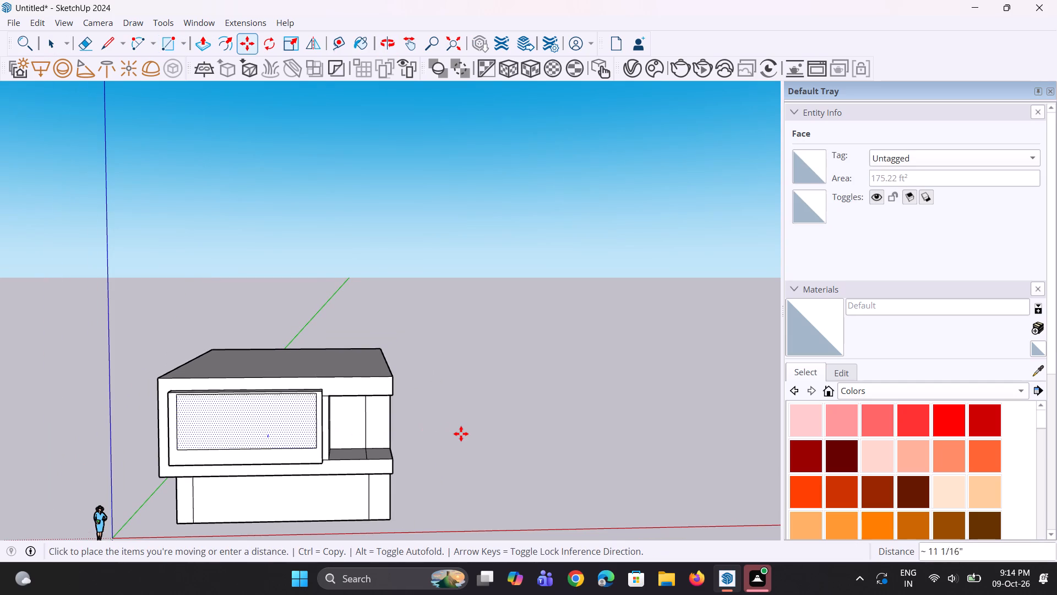
key(Escape)
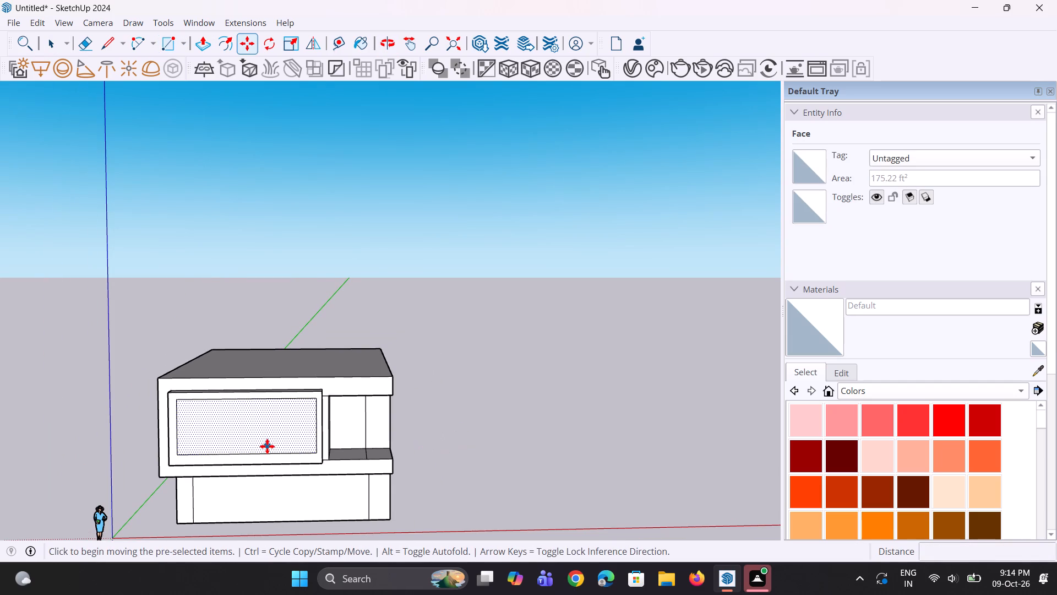
key(m)
key(n)
key(grave)
drag(267, 436, 275, 436)
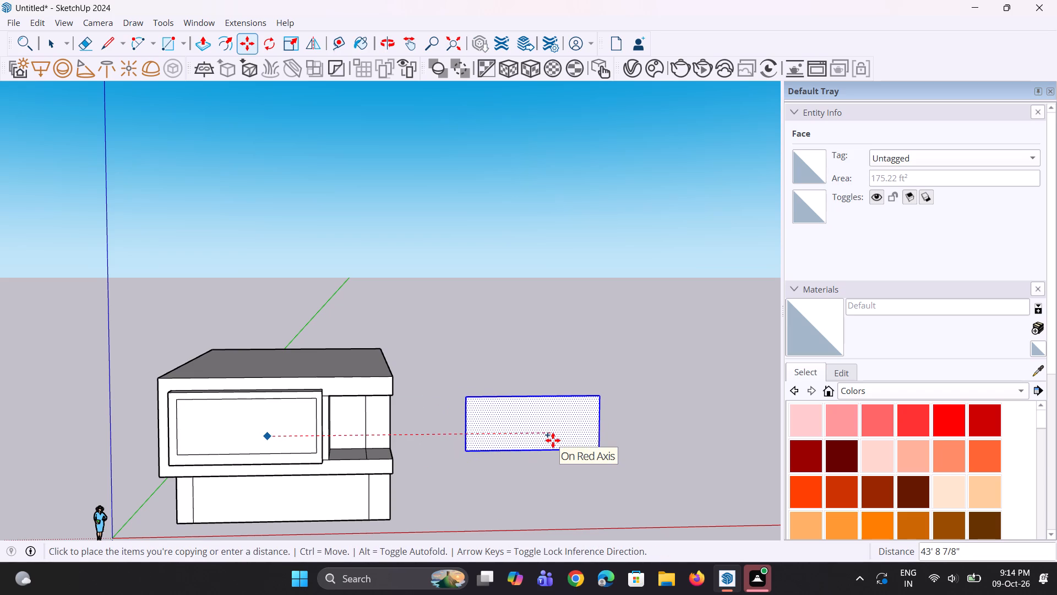
click(553, 440)
Delete the original rectangular face covering the surround's opening.
key(space)
scroll(210, 436, up, 1)
click(219, 436)
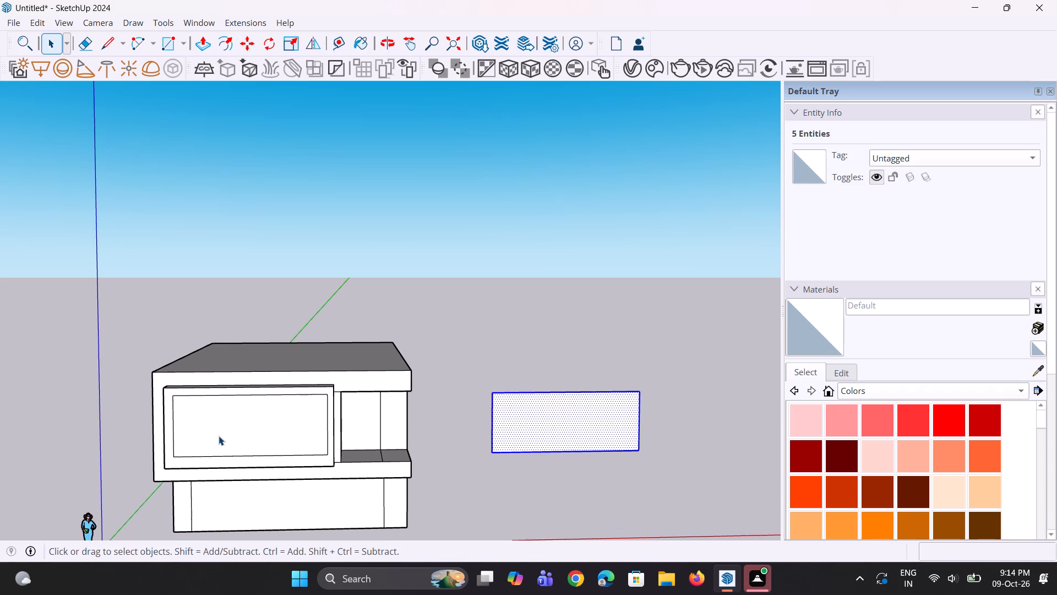
scroll(220, 436, up, 1)
key(Delete)
Round the two upper corners of the copied rectangle with arc fillets of about 2' 10" radius.
middle_drag(224, 432, 124, 491)
middle_drag(143, 473, 371, 408)
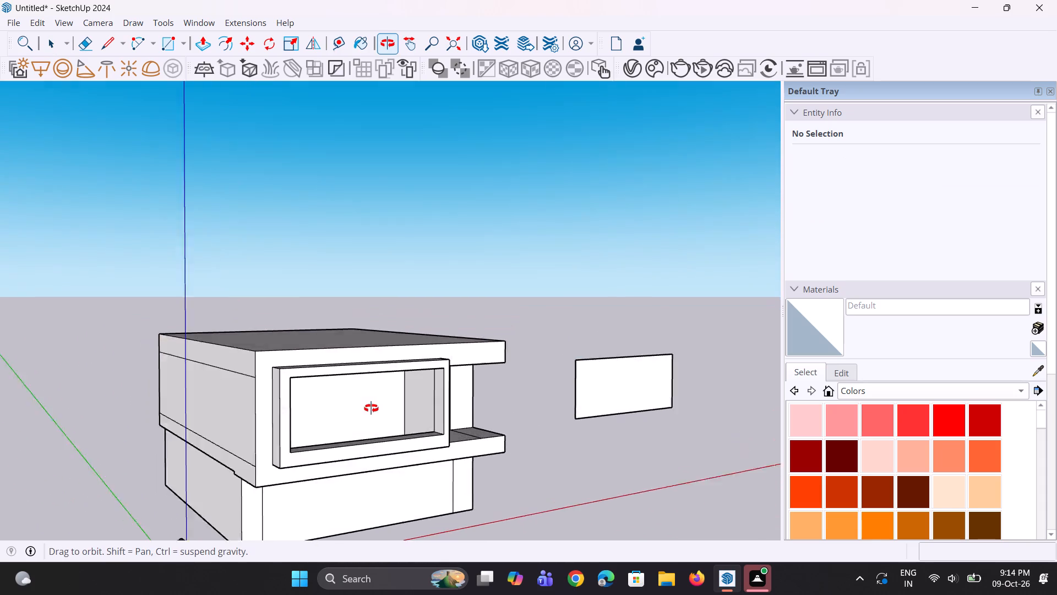
middle_drag(371, 408, 310, 409)
scroll(310, 409, down, 4)
middle_drag(330, 434, 319, 420)
scroll(472, 403, up, 2)
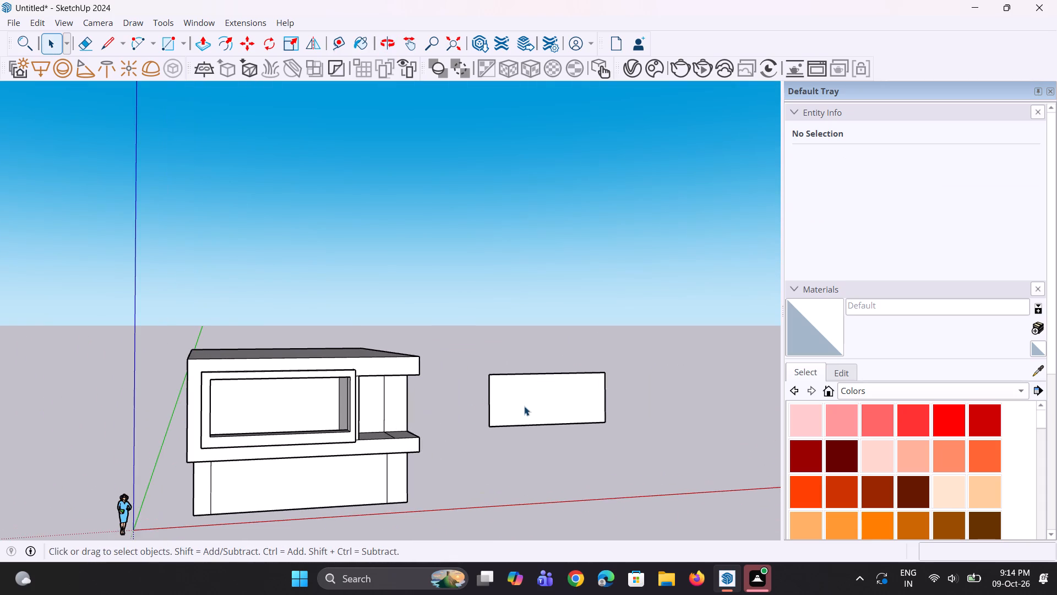
click(524, 406)
scroll(535, 404, up, 5)
scroll(489, 396, up, 1)
middle_drag(489, 396, 477, 385)
click(445, 316)
key(a)
scroll(442, 374, up, 2)
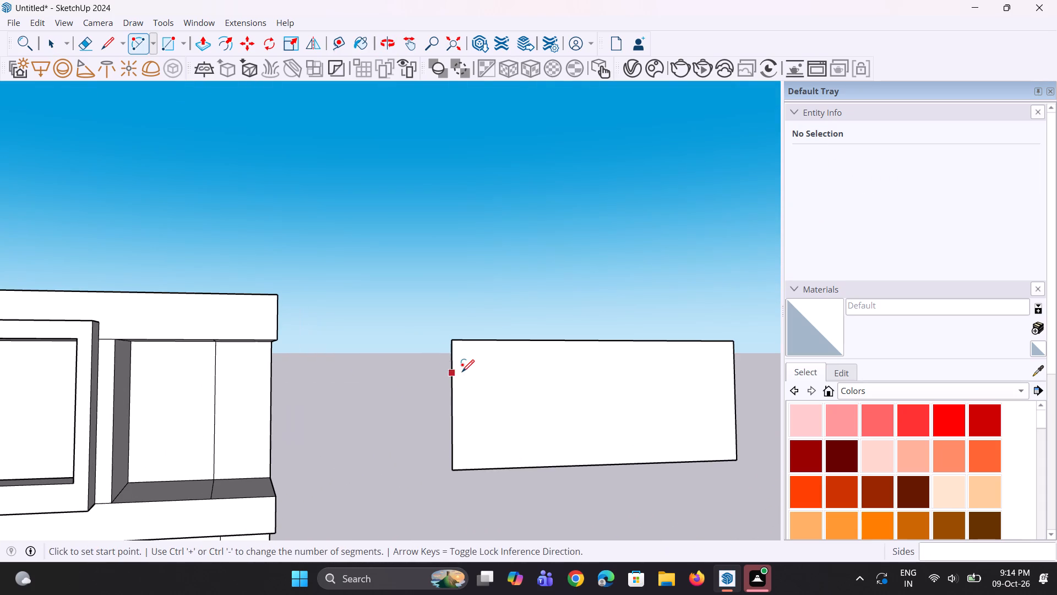
click(454, 371)
double_click(489, 339)
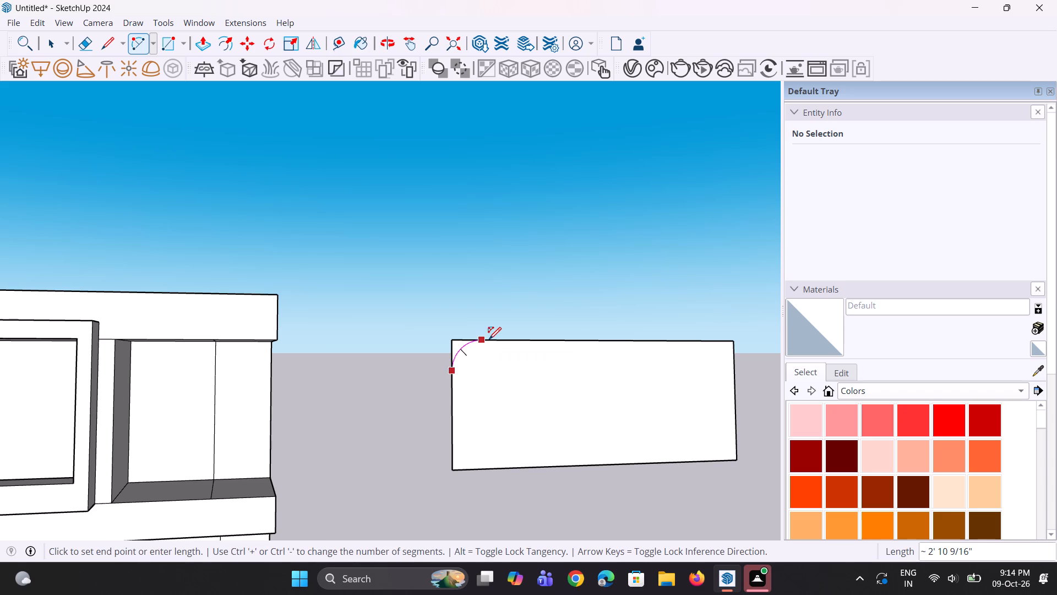
click(709, 343)
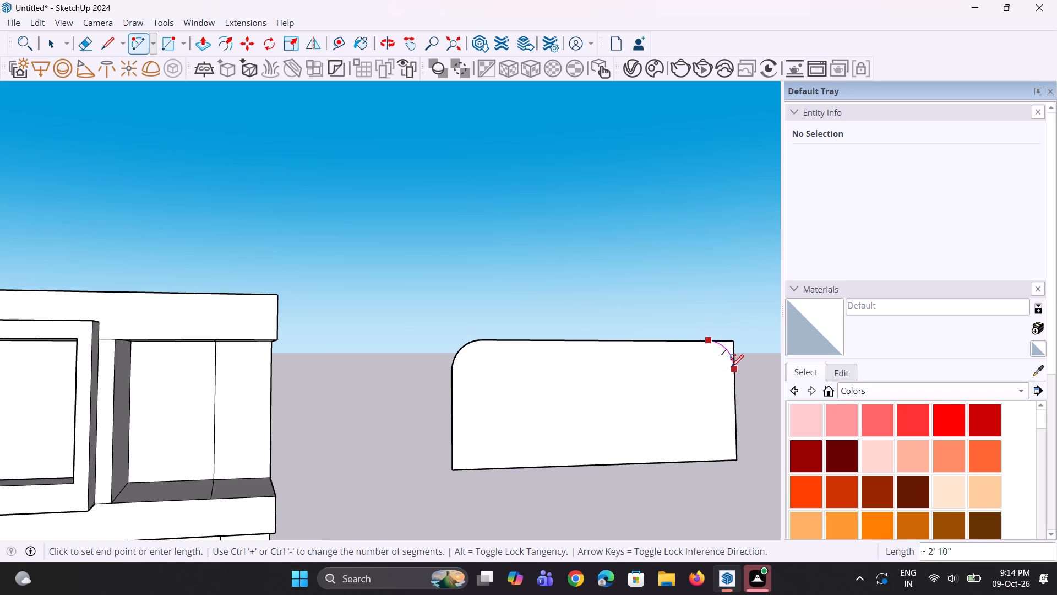
double_click(733, 369)
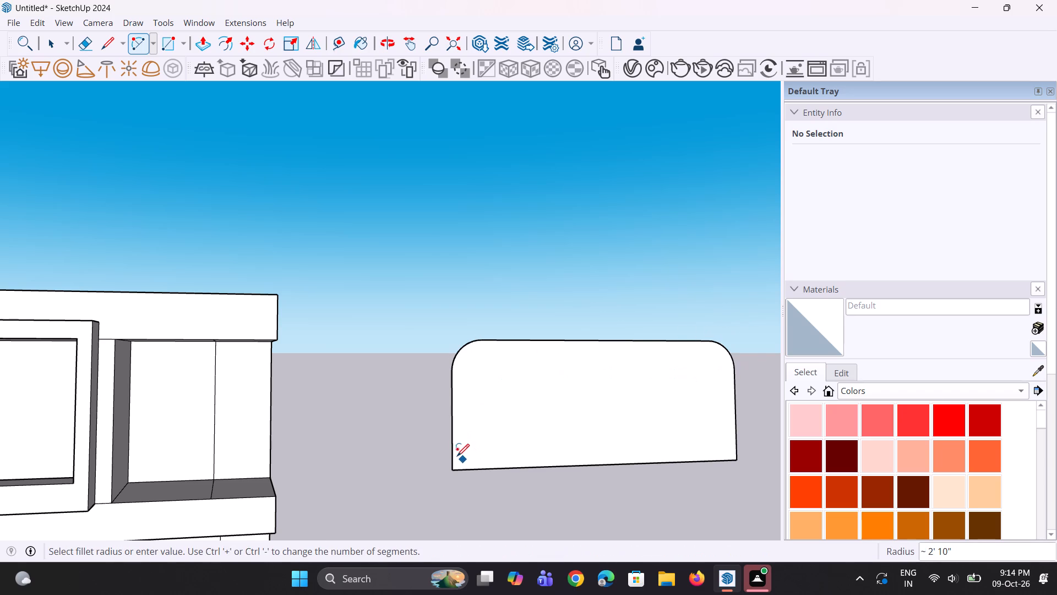
Round the two lower corners of the copied rectangle with arc fillets similar in size to the upper ones.
scroll(456, 456, up, 1)
click(454, 439)
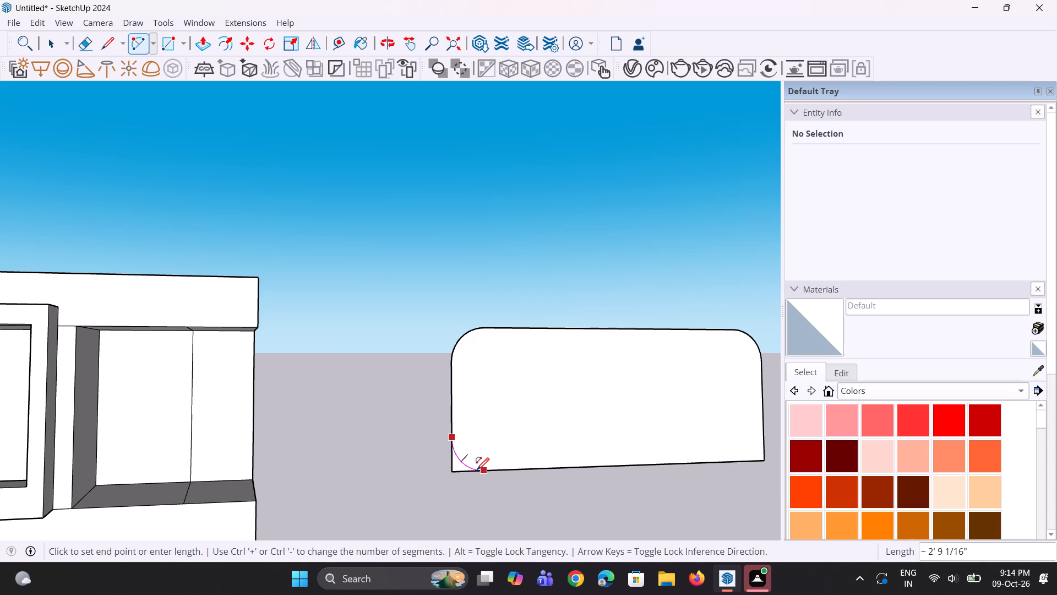
double_click(477, 470)
scroll(384, 464, down, 3)
scroll(605, 461, up, 2)
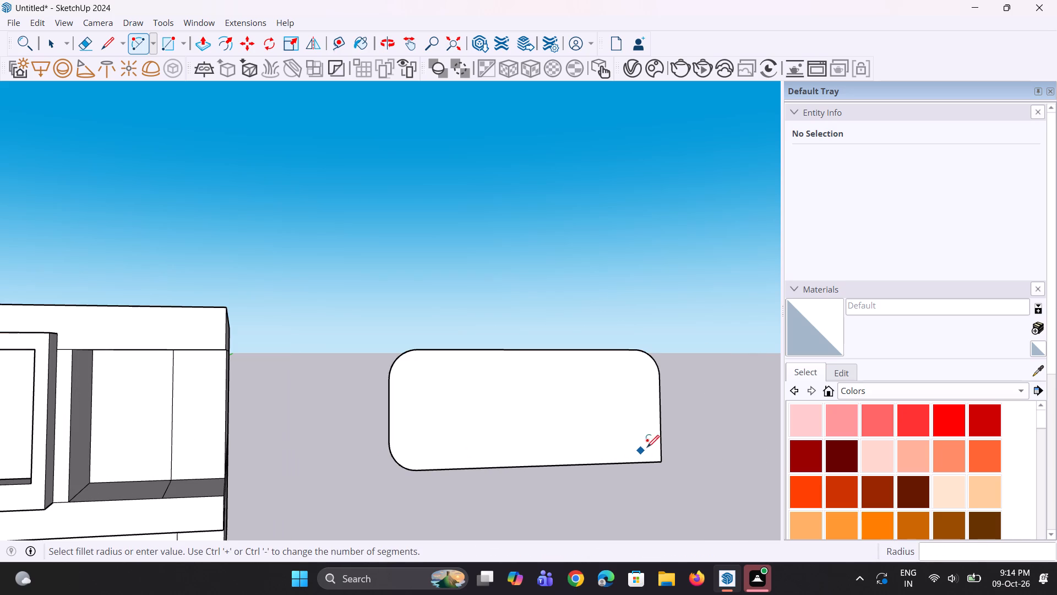
click(663, 435)
double_click(634, 459)
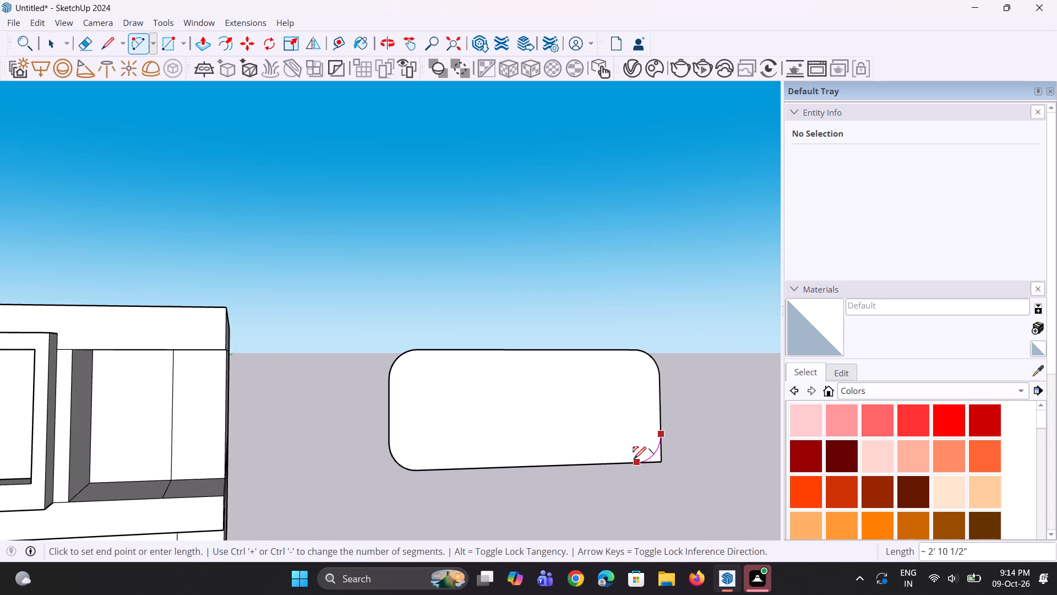
Push/Pull the rounded rectangle slightly to make a thin panel.
scroll(588, 465, down, 4)
middle_drag(525, 467, 520, 477)
scroll(520, 478, down, 1)
key(p)
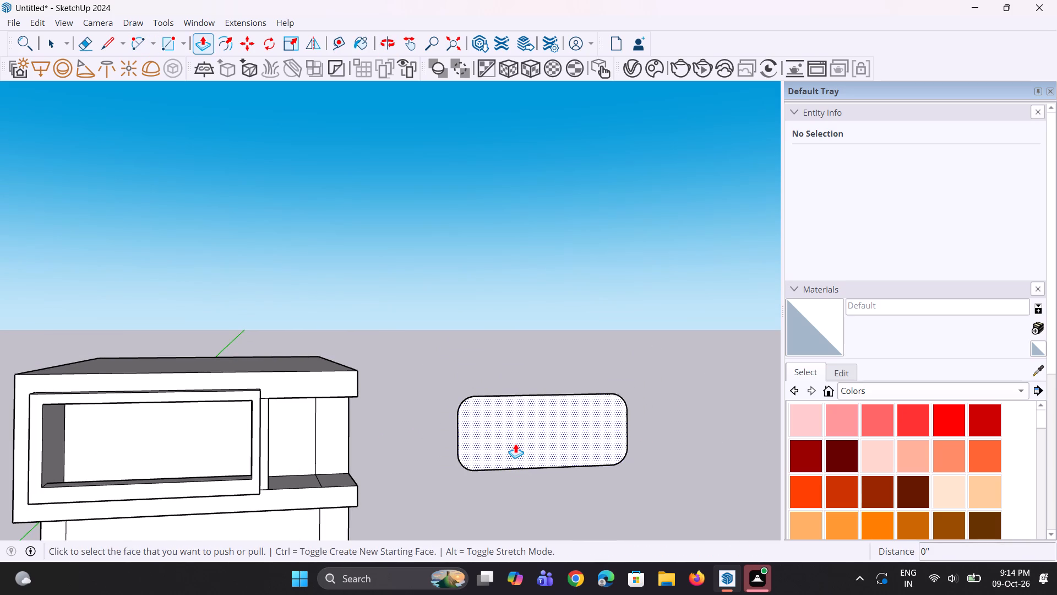
click(516, 434)
click(518, 436)
middle_drag(451, 451, 543, 461)
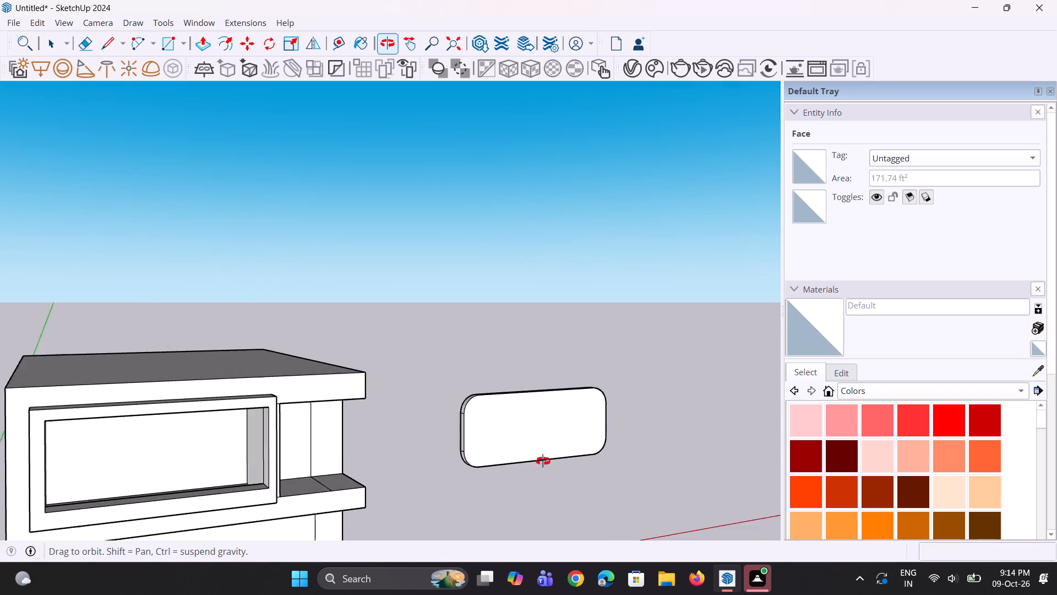
middle_drag(543, 461, 461, 440)
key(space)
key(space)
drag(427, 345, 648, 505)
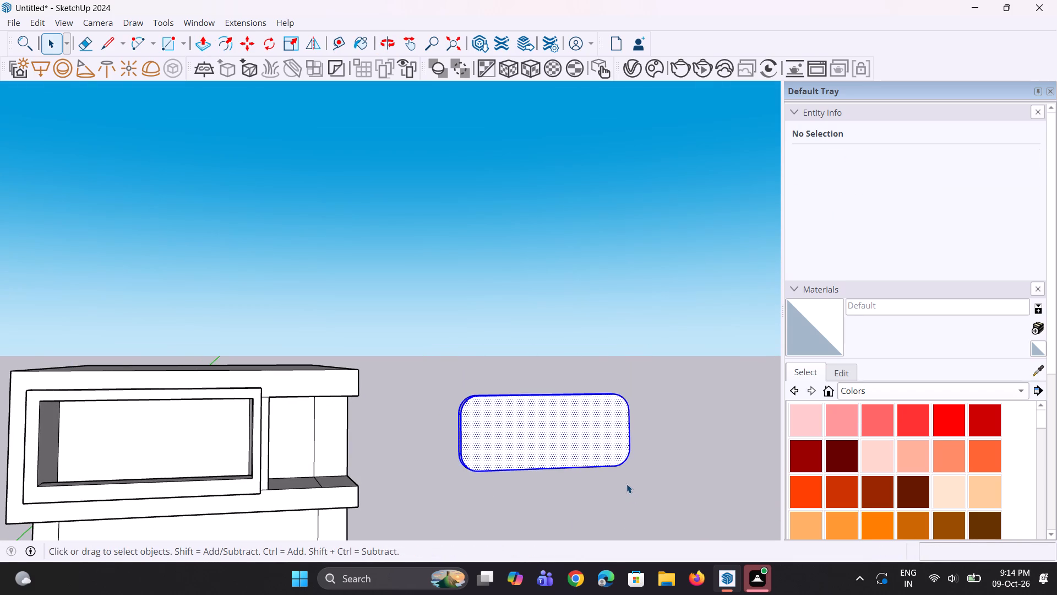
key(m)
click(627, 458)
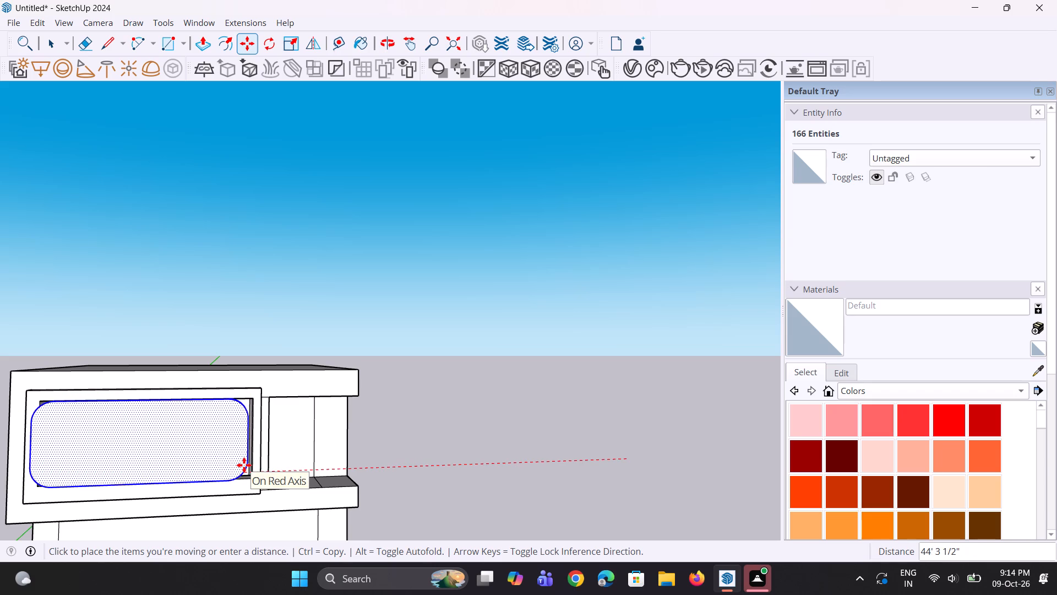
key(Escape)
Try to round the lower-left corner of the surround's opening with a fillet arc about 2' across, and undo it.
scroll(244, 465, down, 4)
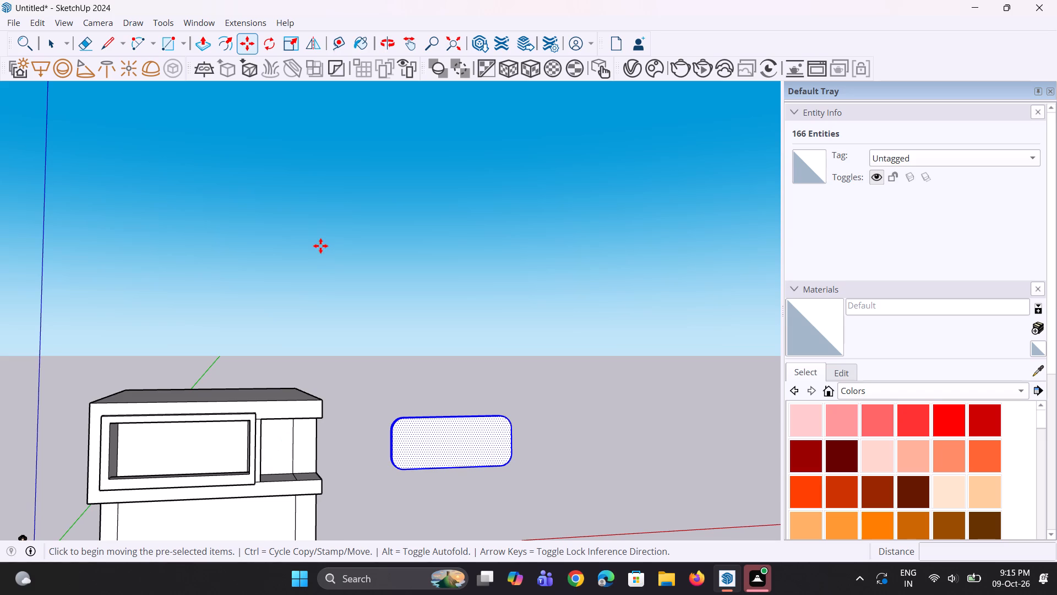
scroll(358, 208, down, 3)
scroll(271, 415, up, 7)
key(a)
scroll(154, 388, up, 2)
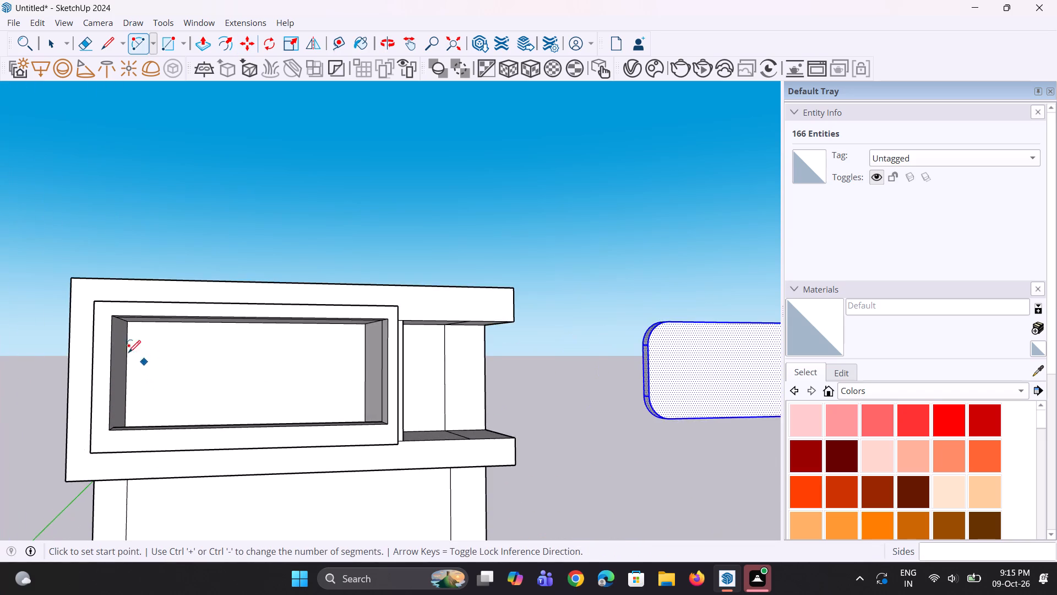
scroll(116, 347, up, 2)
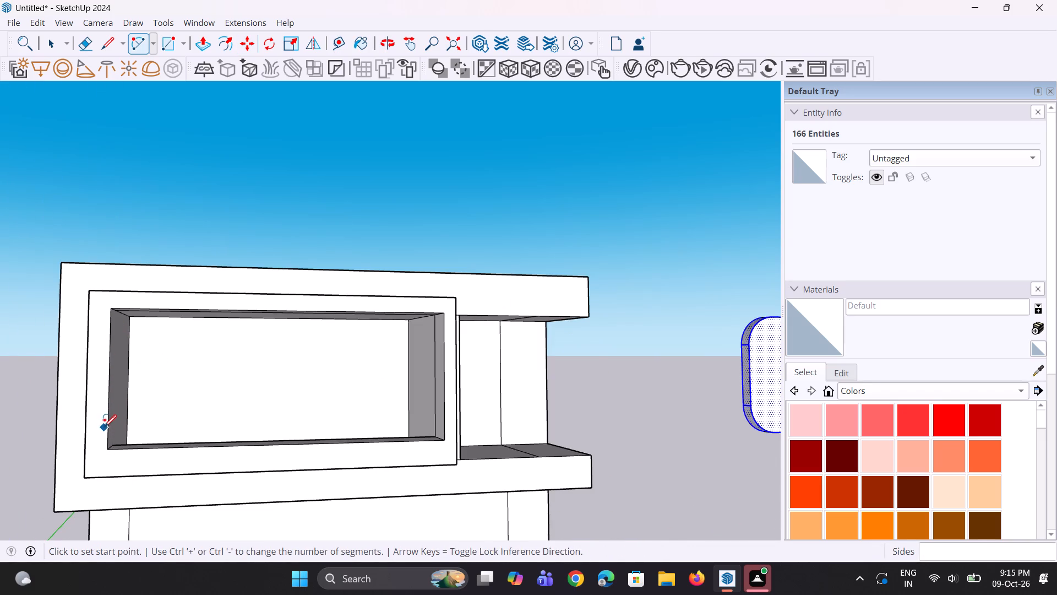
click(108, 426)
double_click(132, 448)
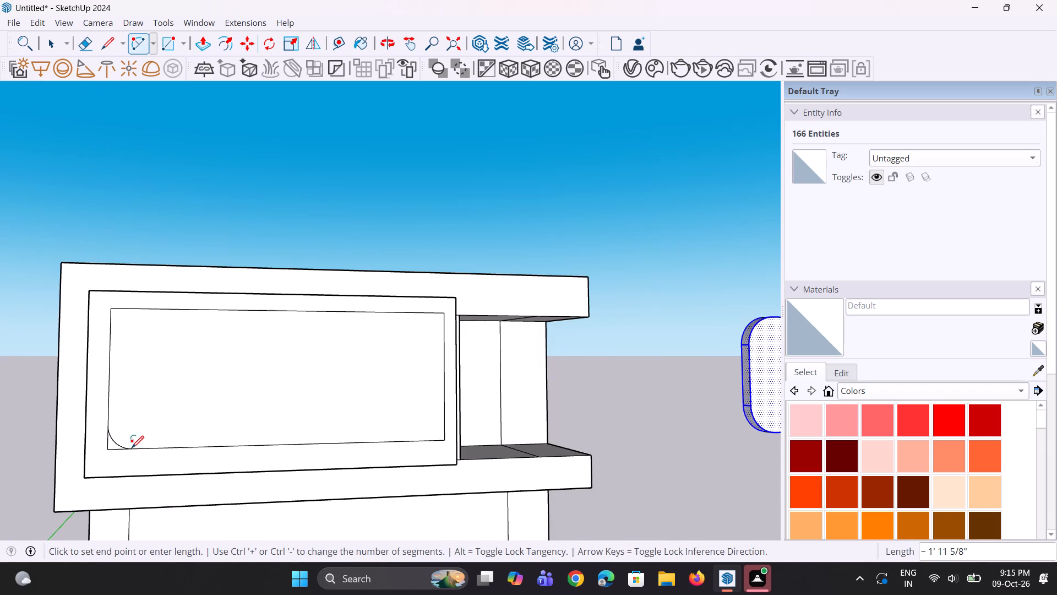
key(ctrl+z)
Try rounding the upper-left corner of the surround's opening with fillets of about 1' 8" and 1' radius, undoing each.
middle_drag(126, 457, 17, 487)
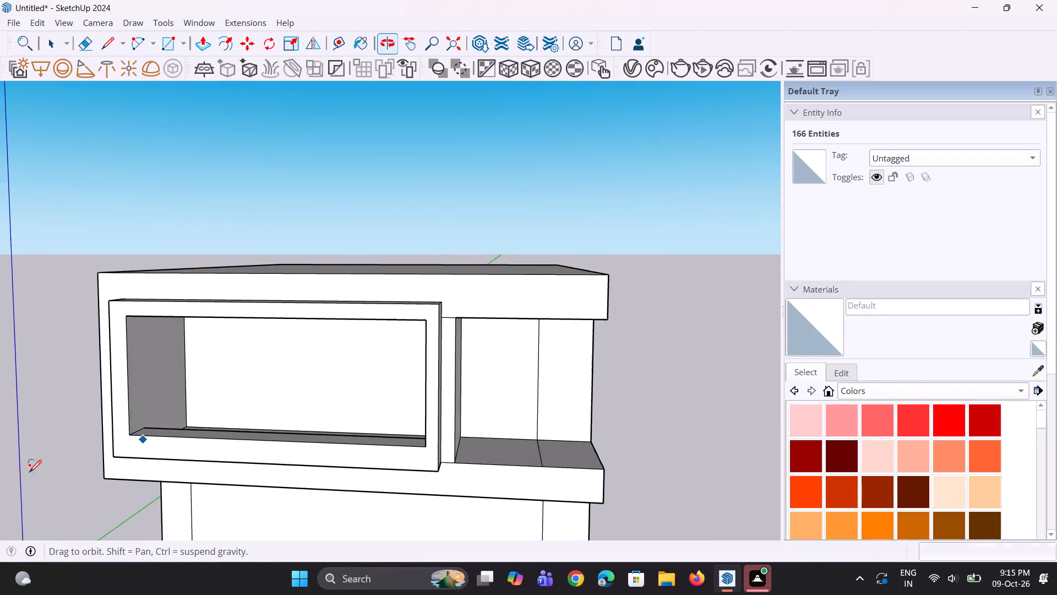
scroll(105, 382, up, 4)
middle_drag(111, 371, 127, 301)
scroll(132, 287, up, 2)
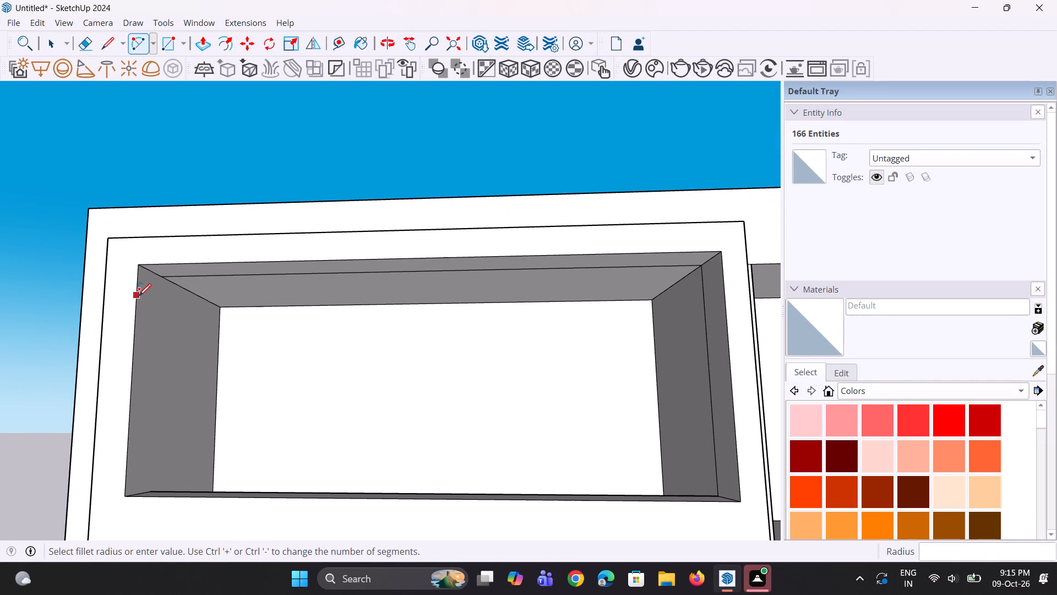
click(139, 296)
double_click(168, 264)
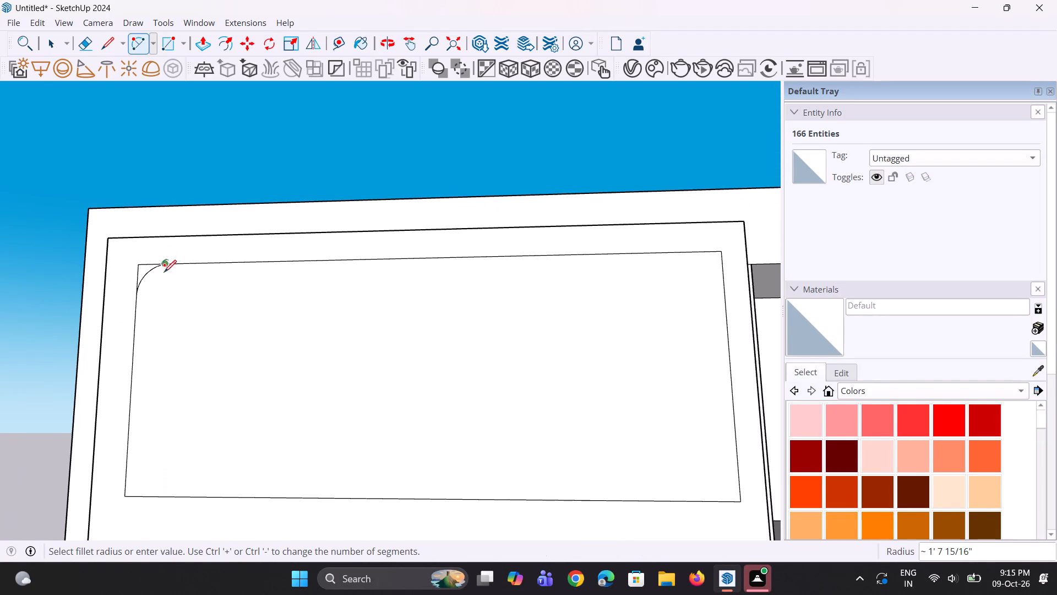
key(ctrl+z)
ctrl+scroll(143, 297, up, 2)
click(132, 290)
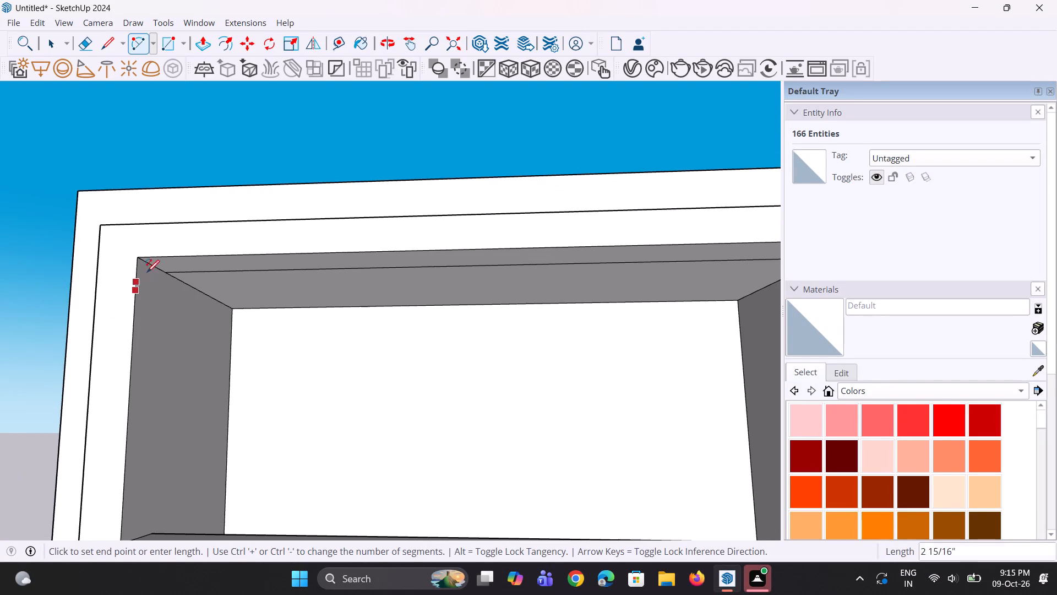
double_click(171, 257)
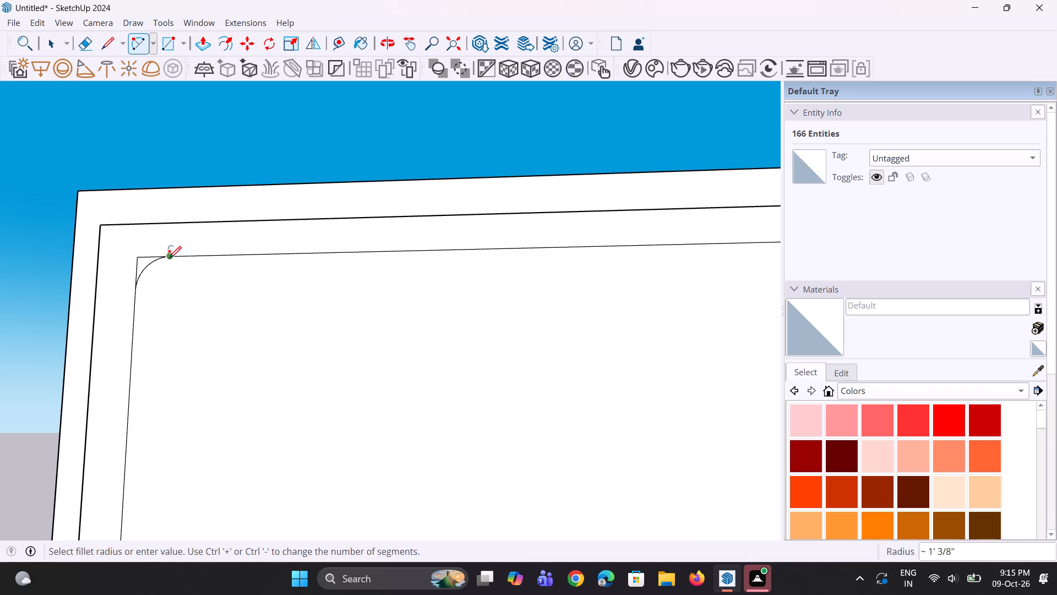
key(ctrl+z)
Round the surround opening's two upper corners with tangent arcs, the left one about 1' 10" in radius and the right slightly smaller.
click(130, 316)
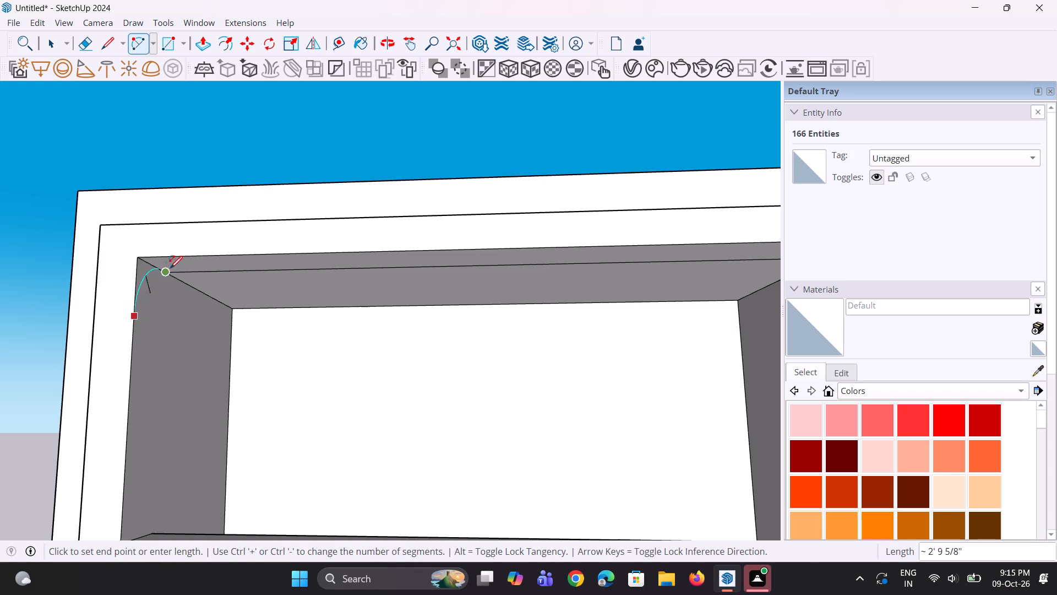
click(189, 258)
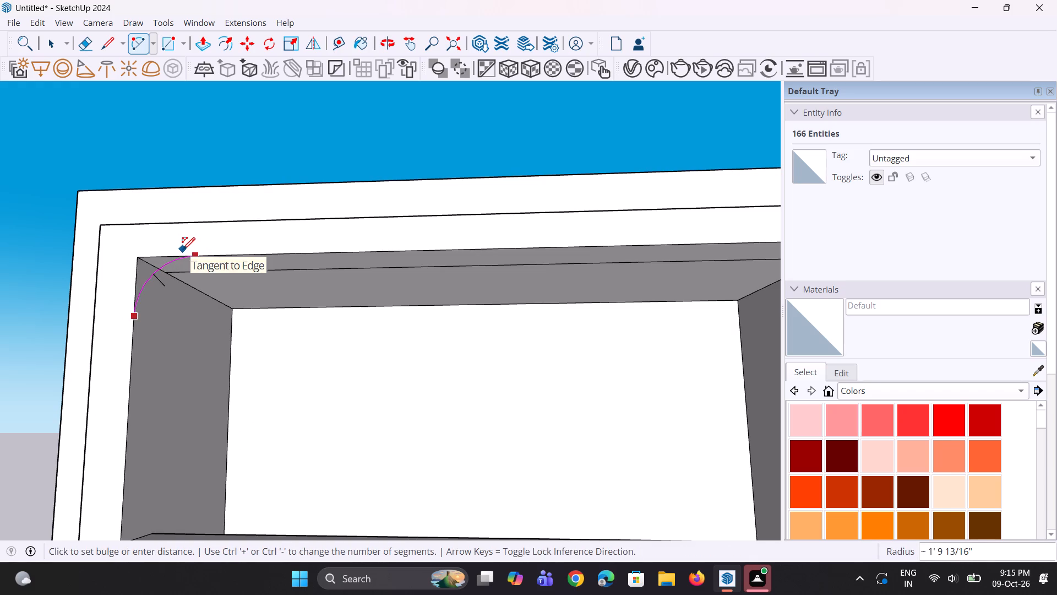
click(183, 250)
double_click(183, 250)
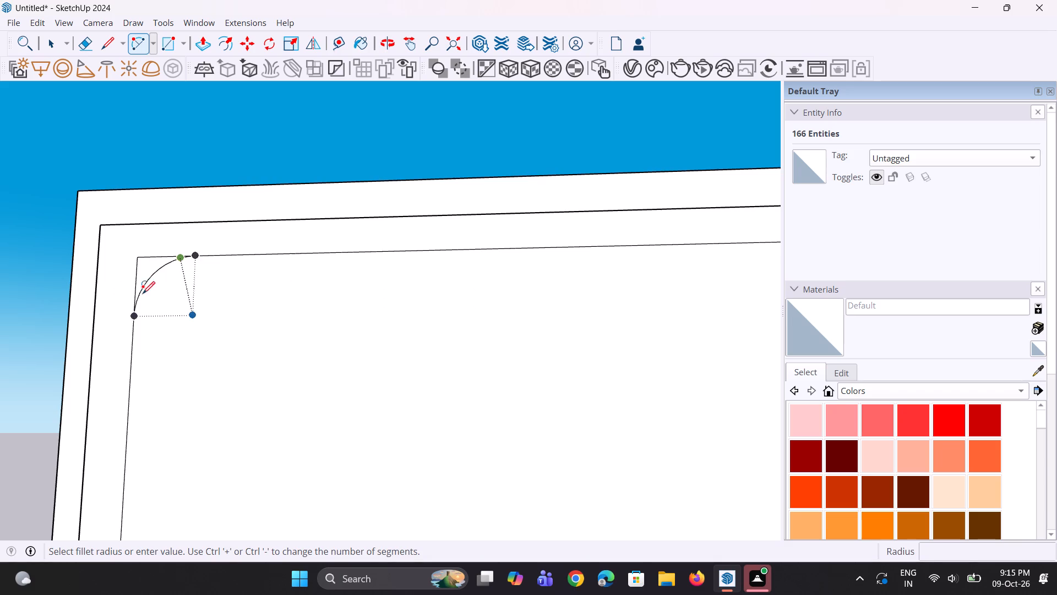
scroll(116, 299, down, 7)
scroll(393, 281, up, 2)
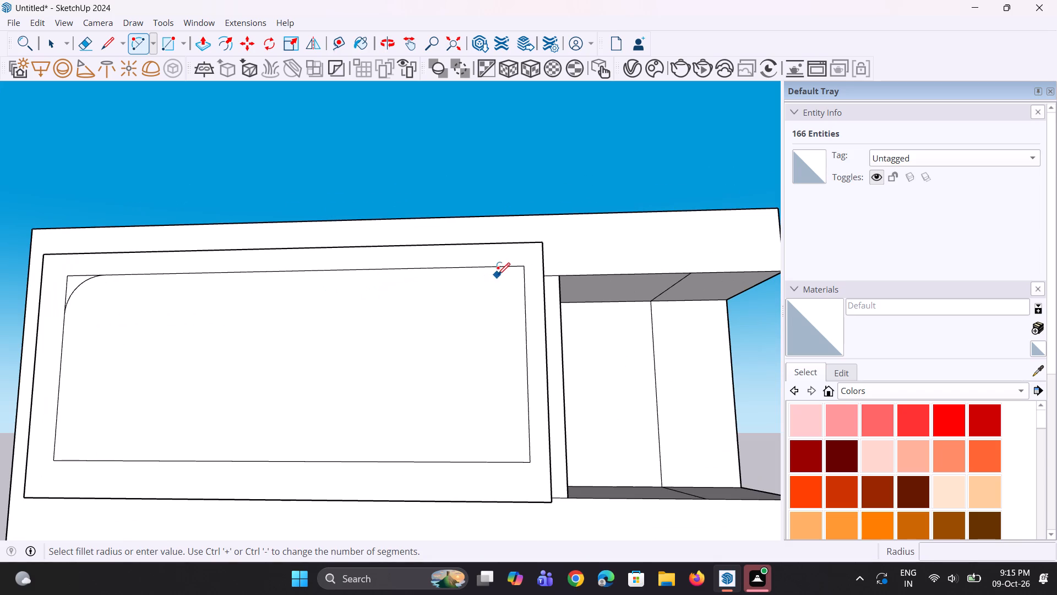
click(488, 269)
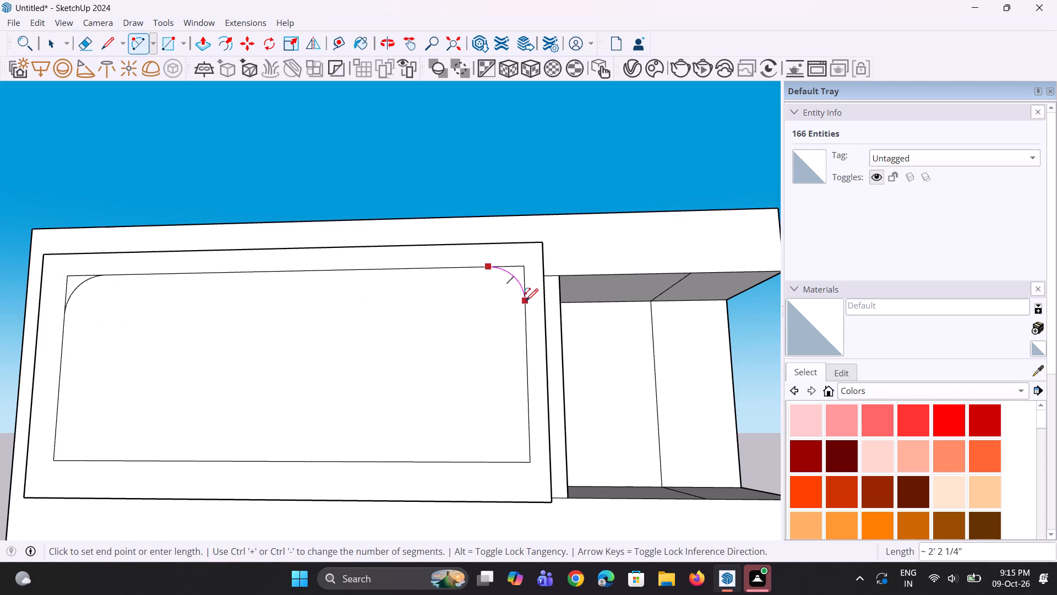
double_click(526, 301)
Round the surround opening's two lower corners with tangent arcs, the right one about 1' 7" in radius and the left slightly smaller.
drag(528, 425, 528, 438)
click(492, 462)
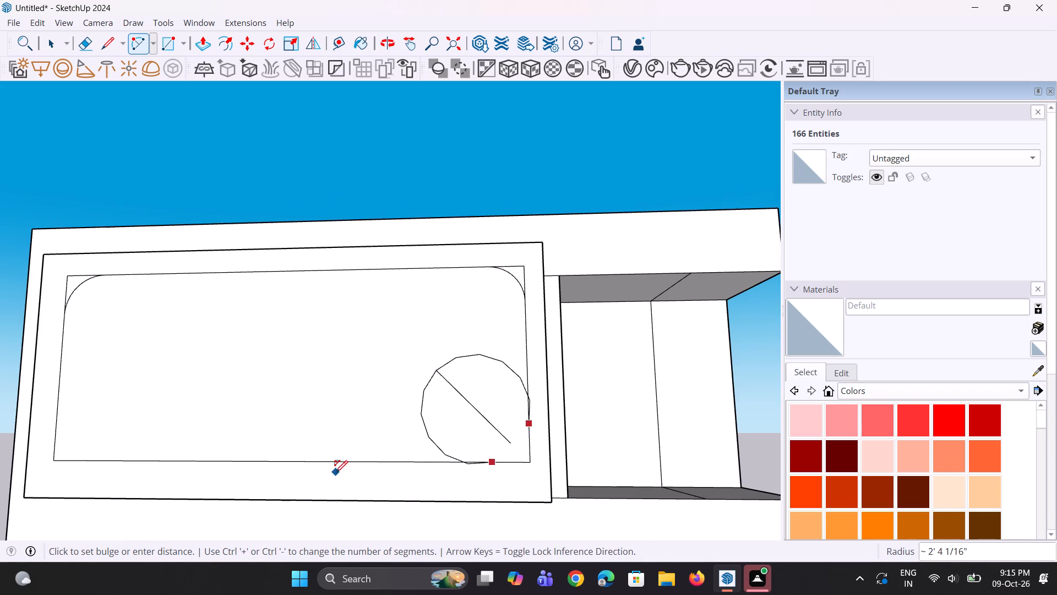
click(511, 457)
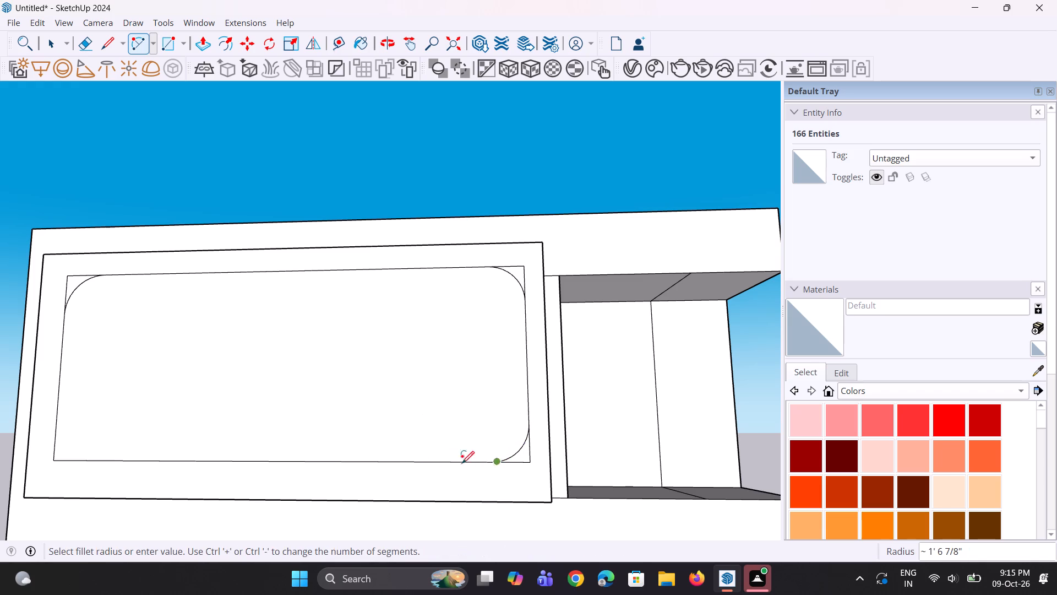
click(55, 435)
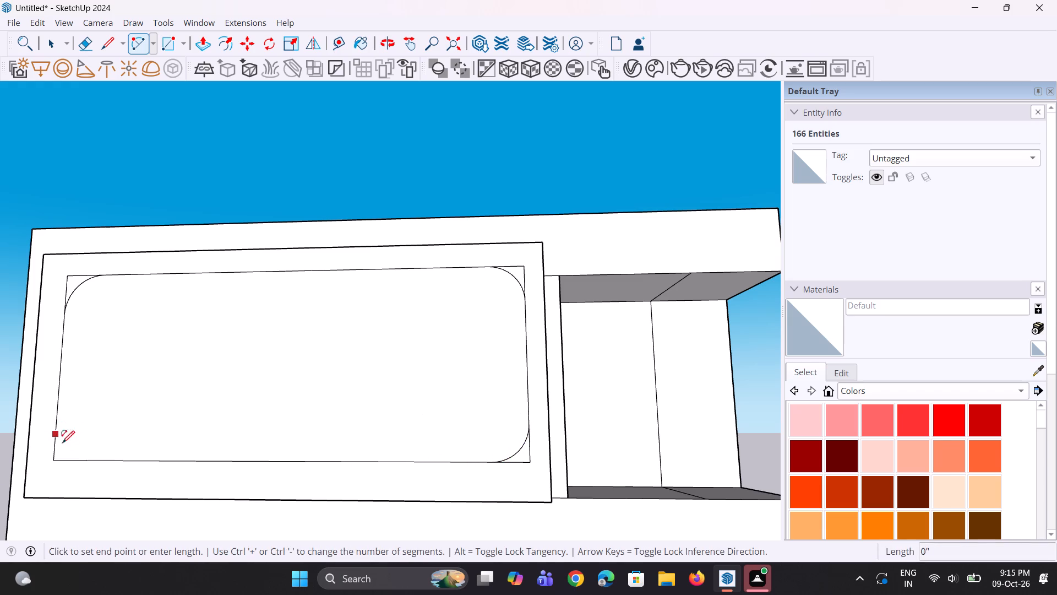
key(Escape)
click(55, 431)
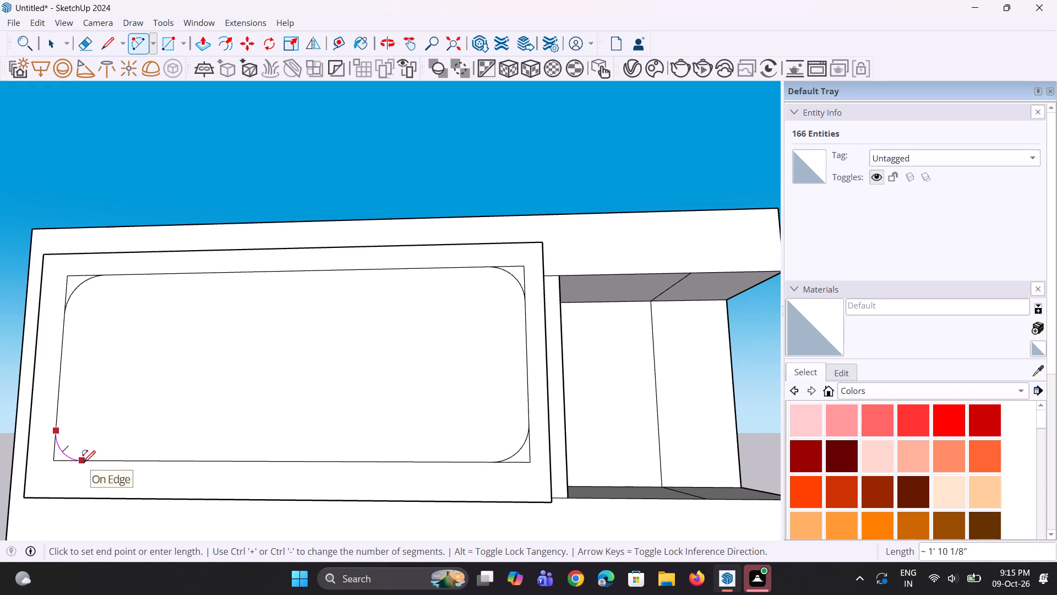
double_click(83, 463)
key(space)
key(space)
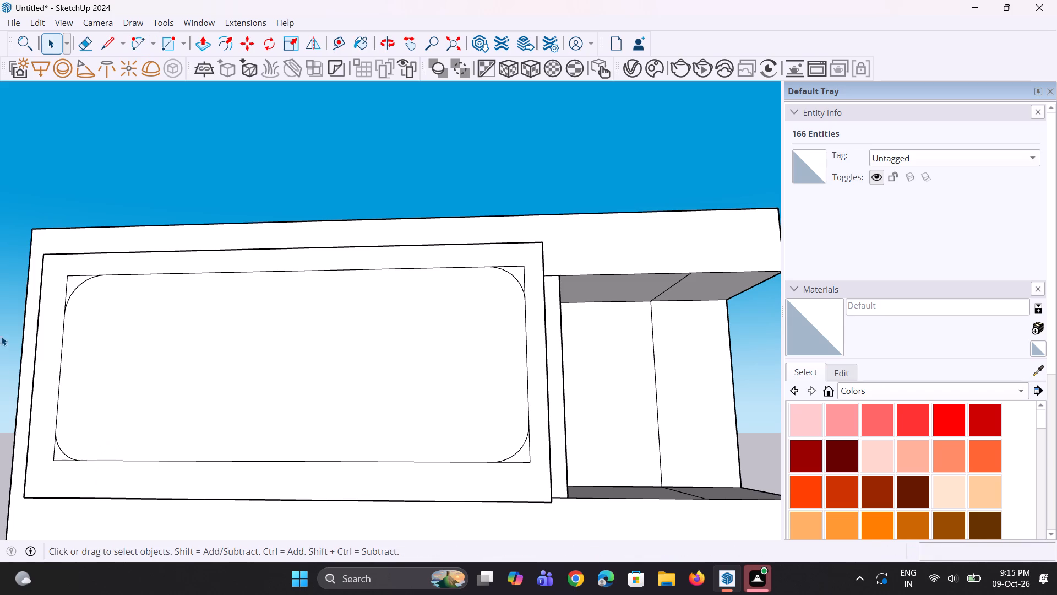
Erase the leftover square corner edges outside the two upper arcs of the surround's opening.
scroll(45, 317, up, 1)
key(e)
scroll(77, 301, up, 2)
click(68, 279)
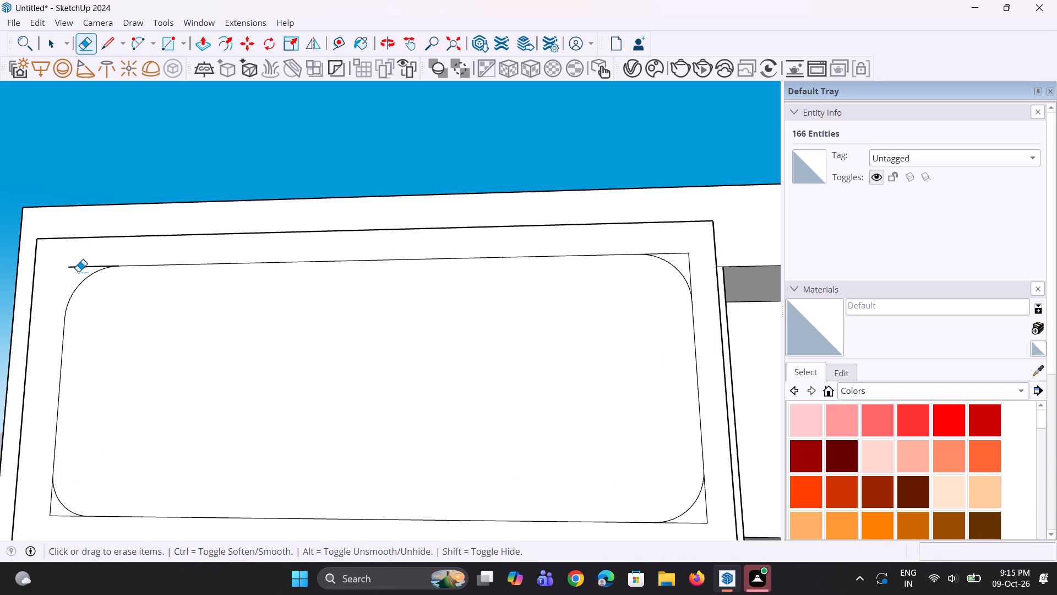
click(78, 272)
click(86, 268)
scroll(680, 270, up, 2)
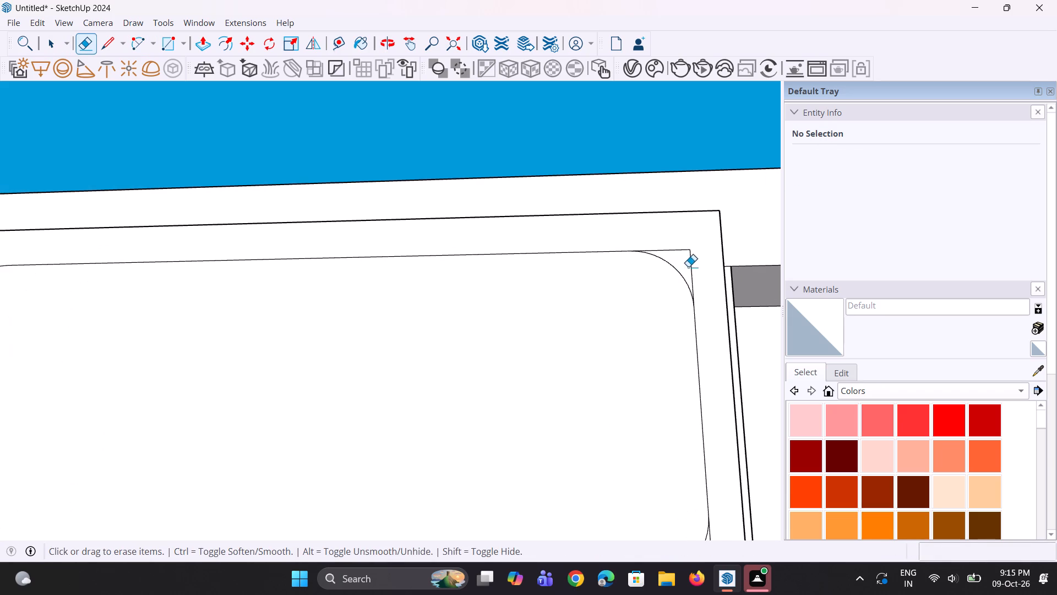
click(692, 266)
click(692, 251)
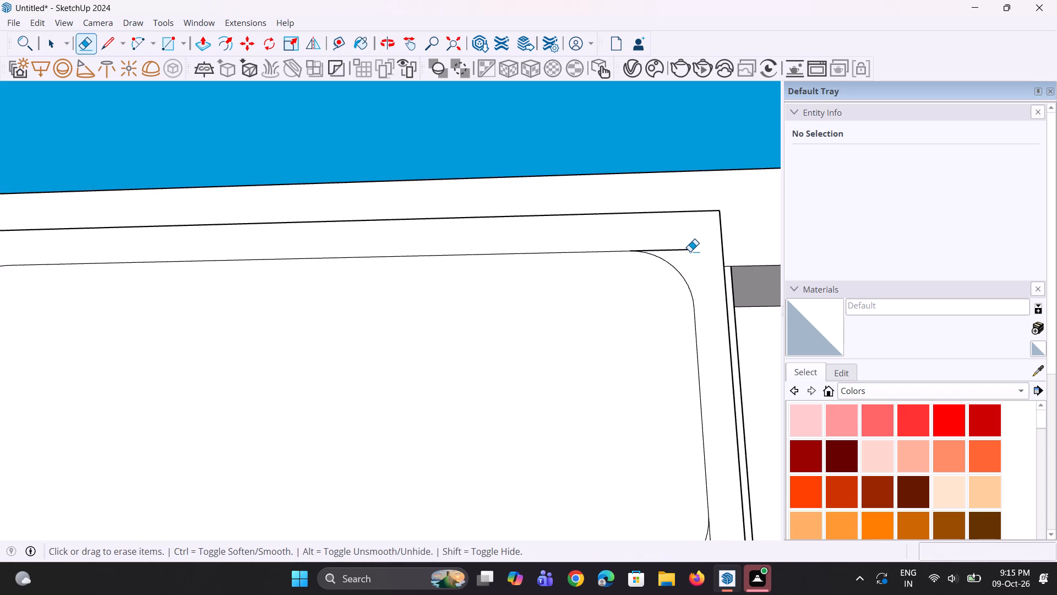
click(690, 251)
Erase the leftover square corner edges outside the two lower arcs of the surround's opening.
scroll(625, 263, down, 9)
scroll(240, 451, up, 4)
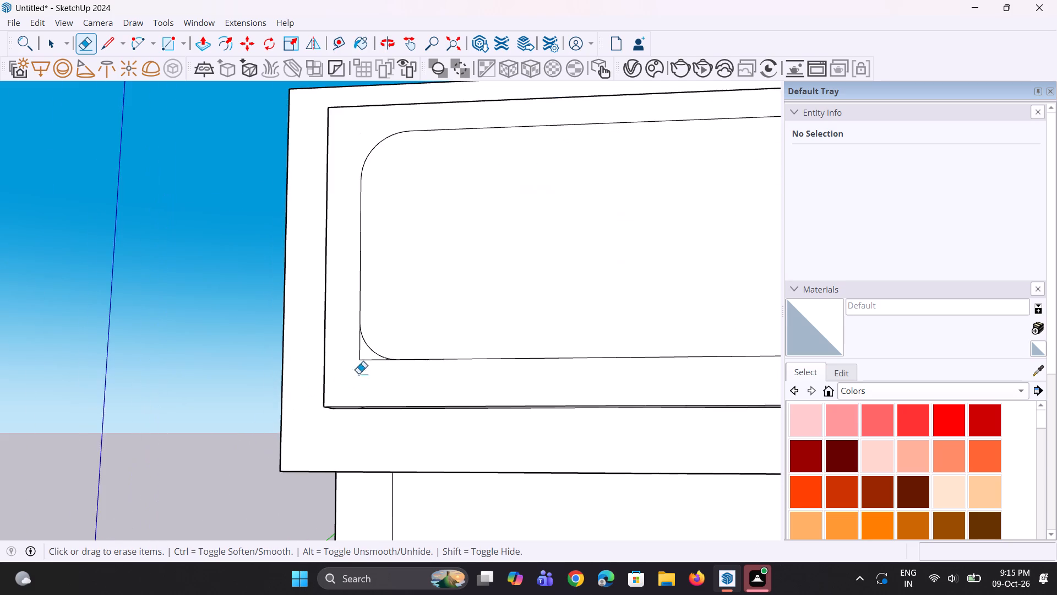
scroll(369, 364, up, 4)
click(369, 363)
drag(353, 350, 362, 373)
scroll(332, 367, down, 13)
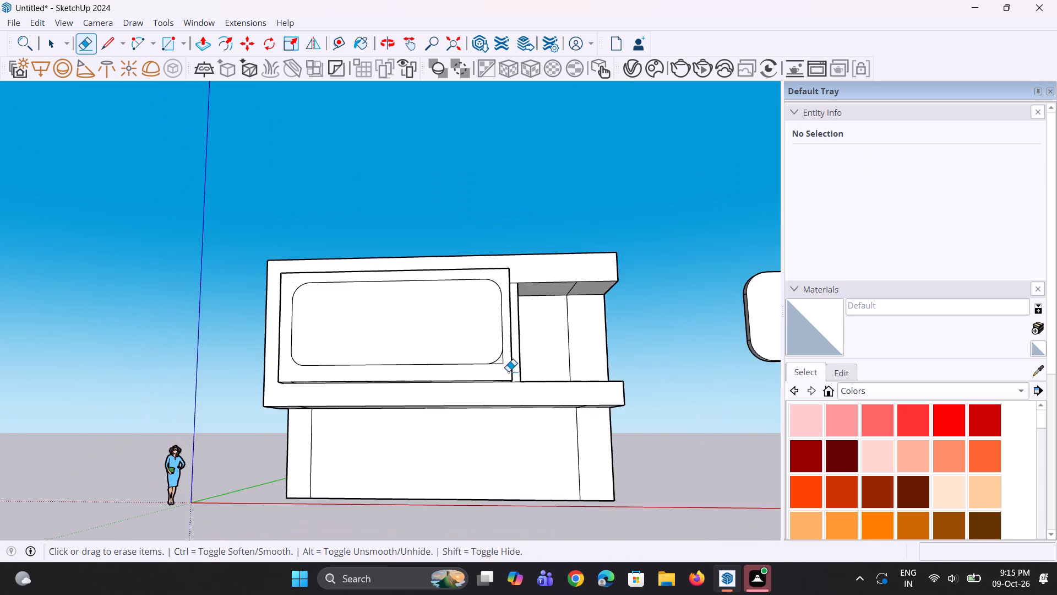
scroll(516, 367, up, 12)
click(483, 360)
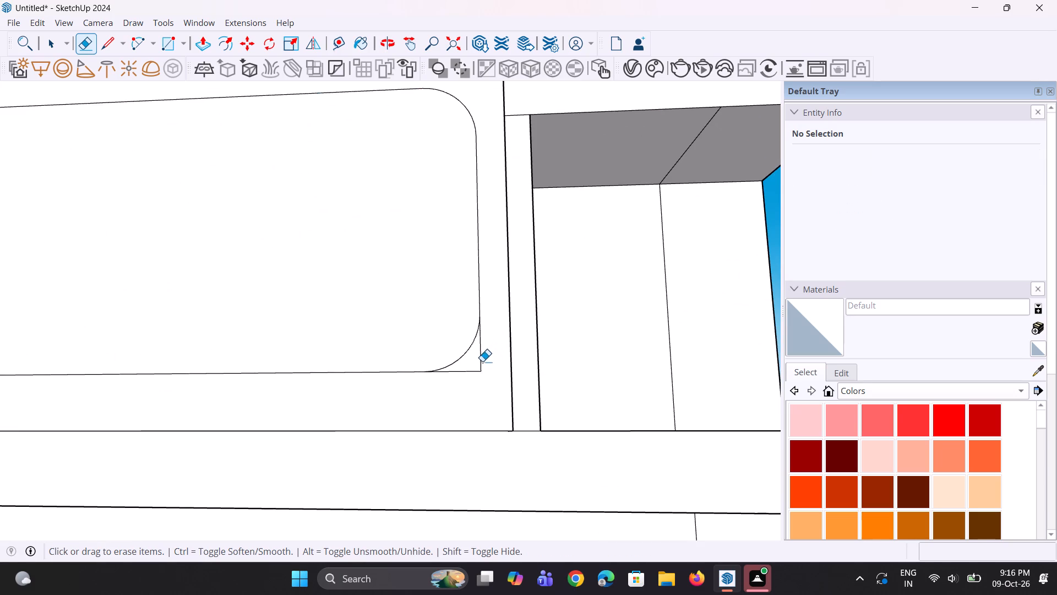
click(479, 367)
click(465, 372)
Delete the rounded face that covers the surround's opening.
key(space)
click(412, 320)
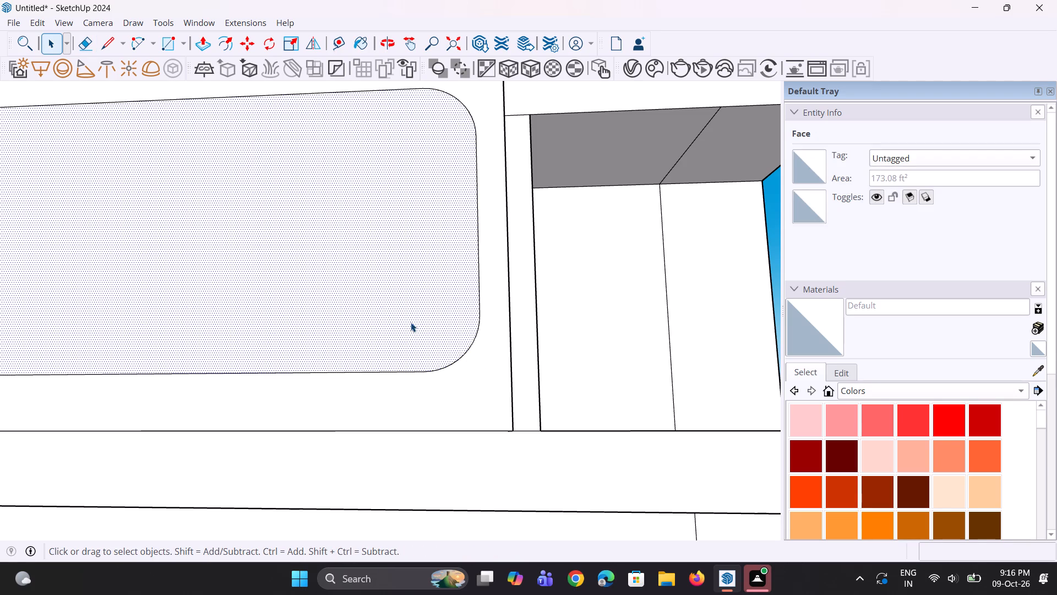
key(Delete)
scroll(411, 322, down, 8)
middle_drag(314, 347, 449, 474)
scroll(480, 367, up, 3)
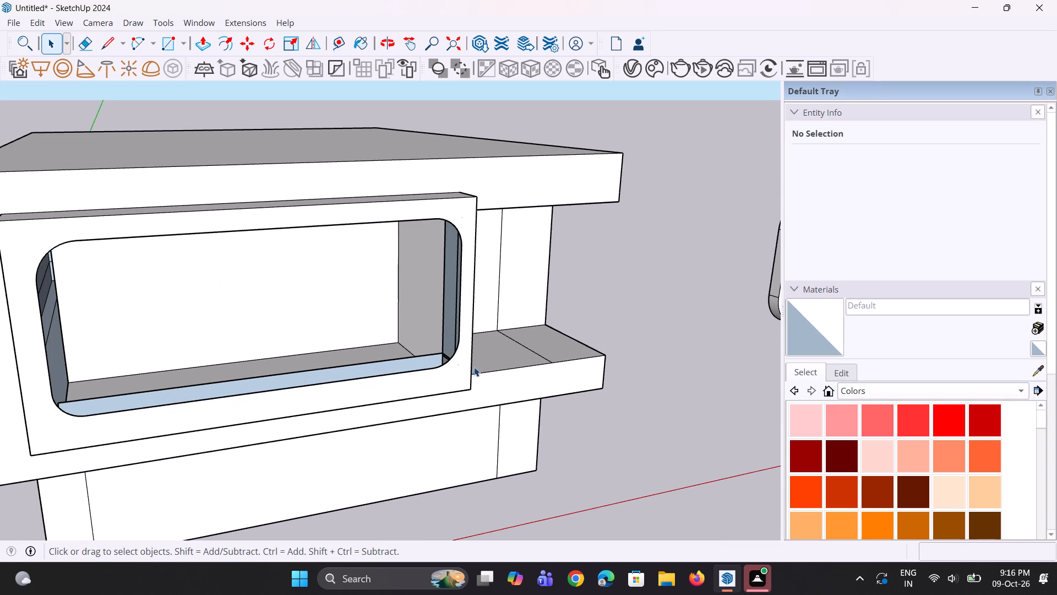
Push/Pull the surround's rounded front frame face outward by about 8".
key(p)
click(464, 368)
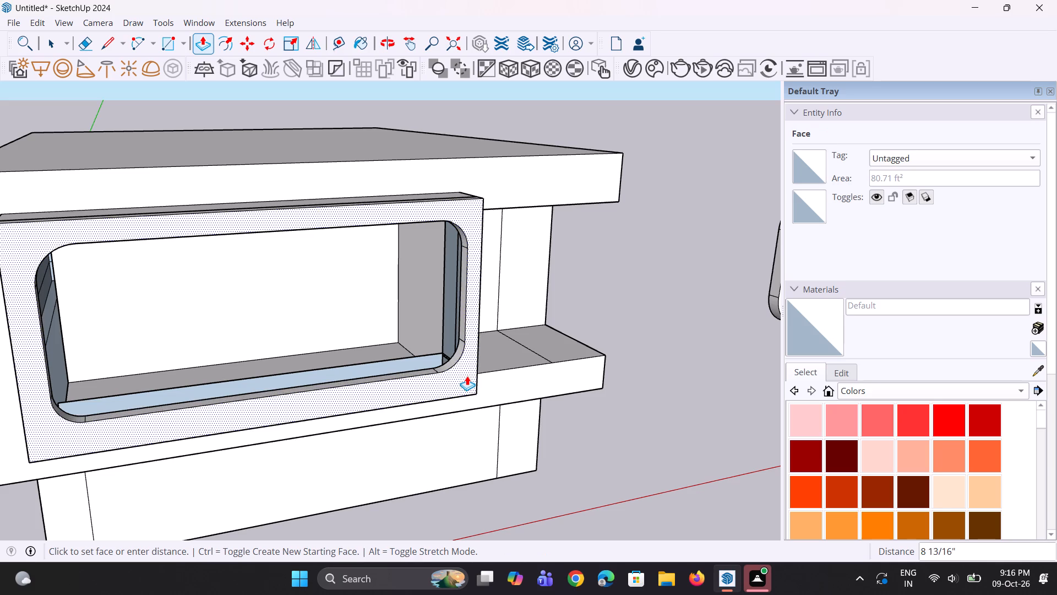
click(467, 376)
Push/Pull the floor face inside the rounded opening upward by about 2'.
middle_drag(451, 378, 267, 500)
scroll(204, 278, up, 3)
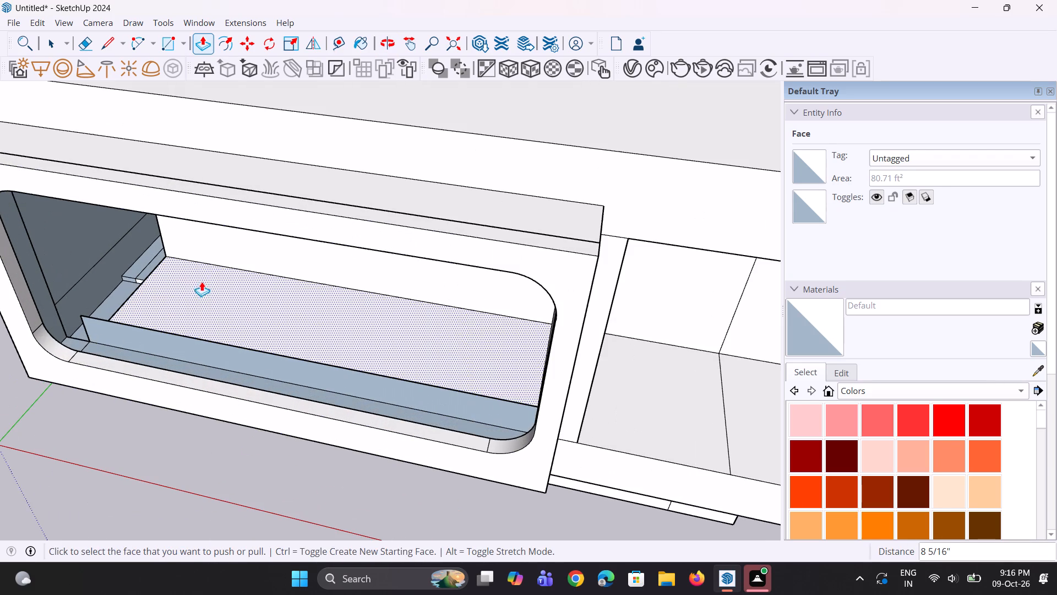
click(186, 311)
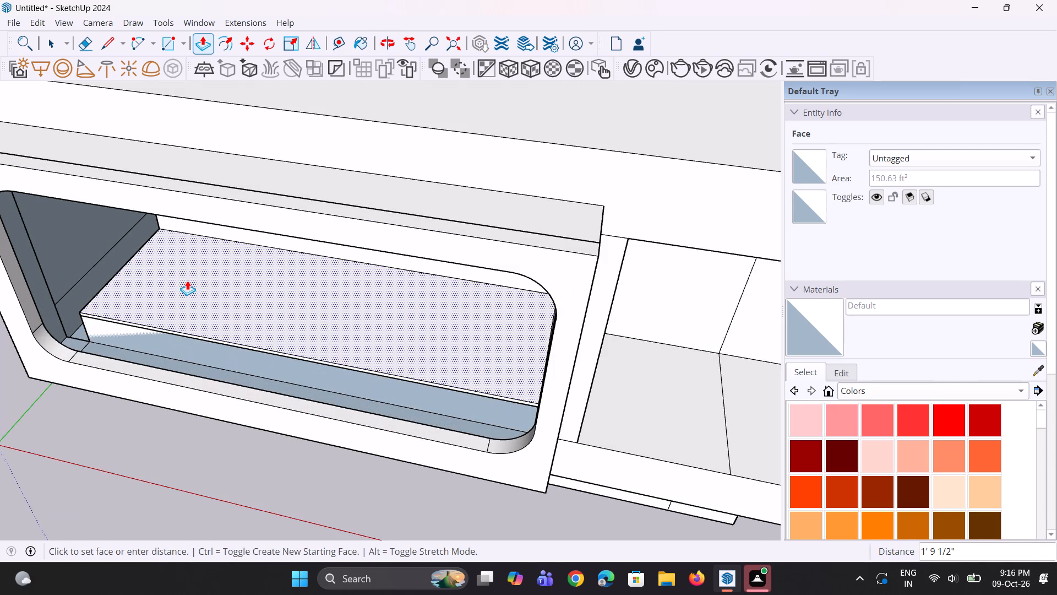
click(187, 277)
Pull the raised floor's front face forward about 2' 10" and the narrow strip above it forward about 2' 2".
middle_drag(182, 348, 216, 285)
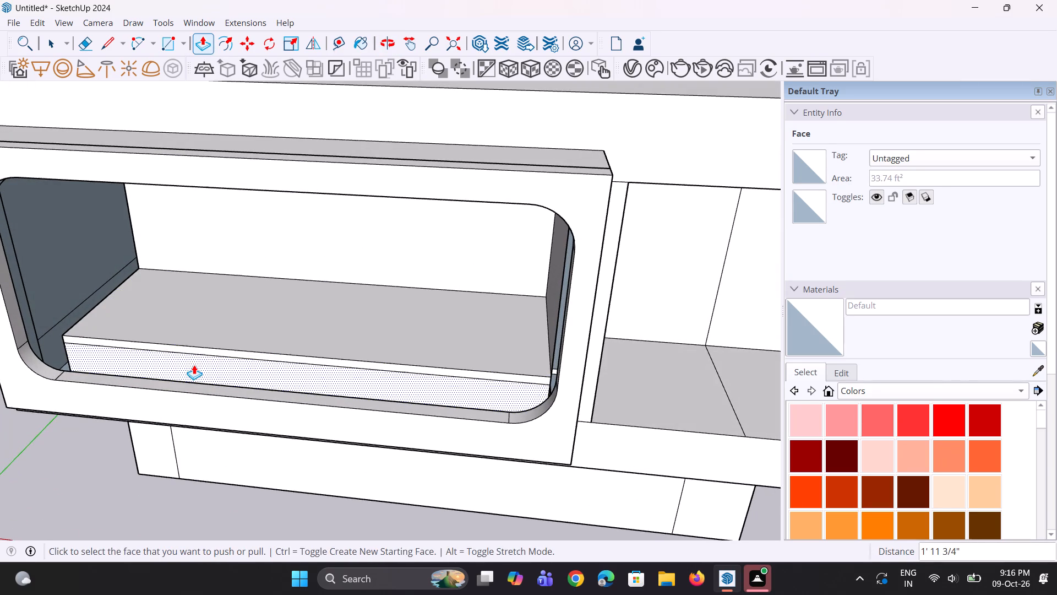
click(194, 365)
click(185, 391)
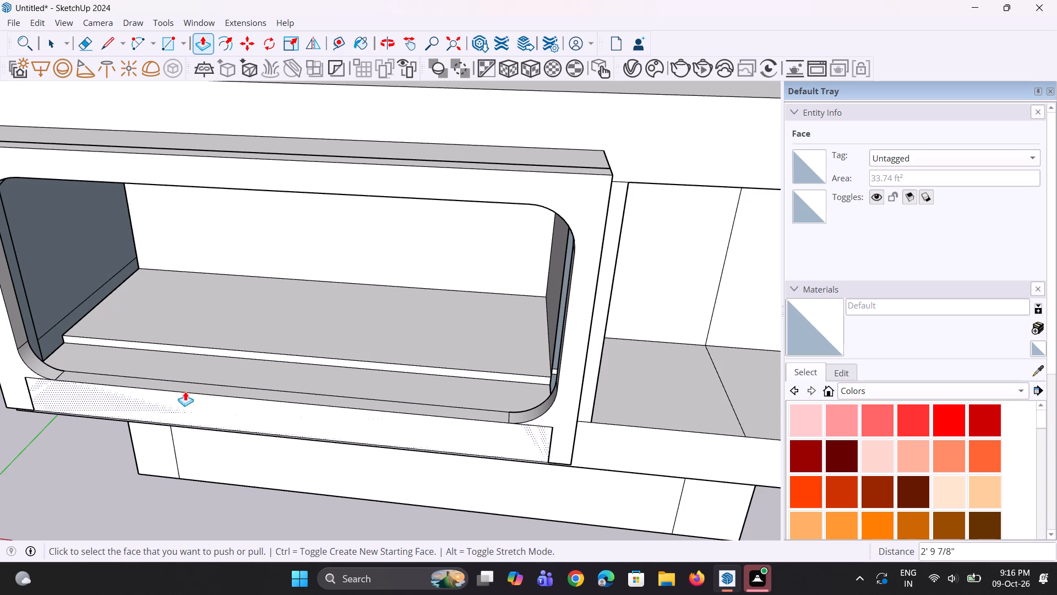
click(202, 350)
click(191, 391)
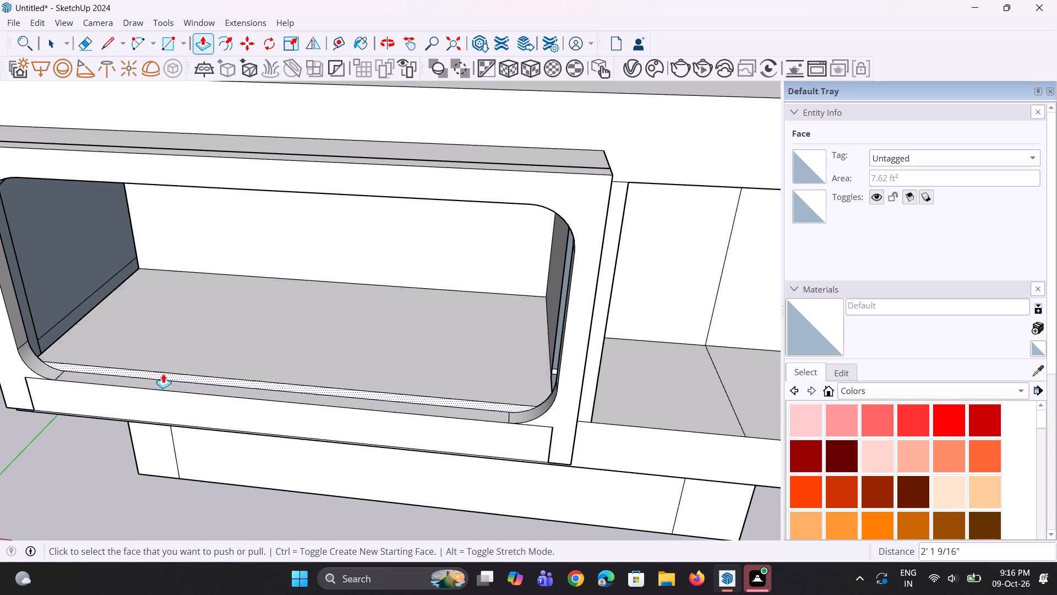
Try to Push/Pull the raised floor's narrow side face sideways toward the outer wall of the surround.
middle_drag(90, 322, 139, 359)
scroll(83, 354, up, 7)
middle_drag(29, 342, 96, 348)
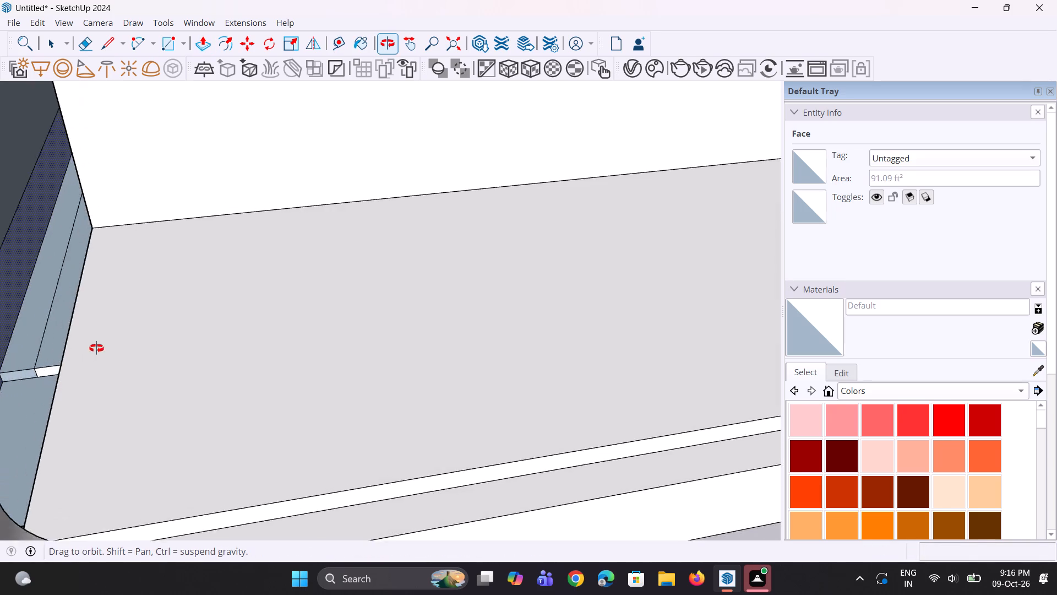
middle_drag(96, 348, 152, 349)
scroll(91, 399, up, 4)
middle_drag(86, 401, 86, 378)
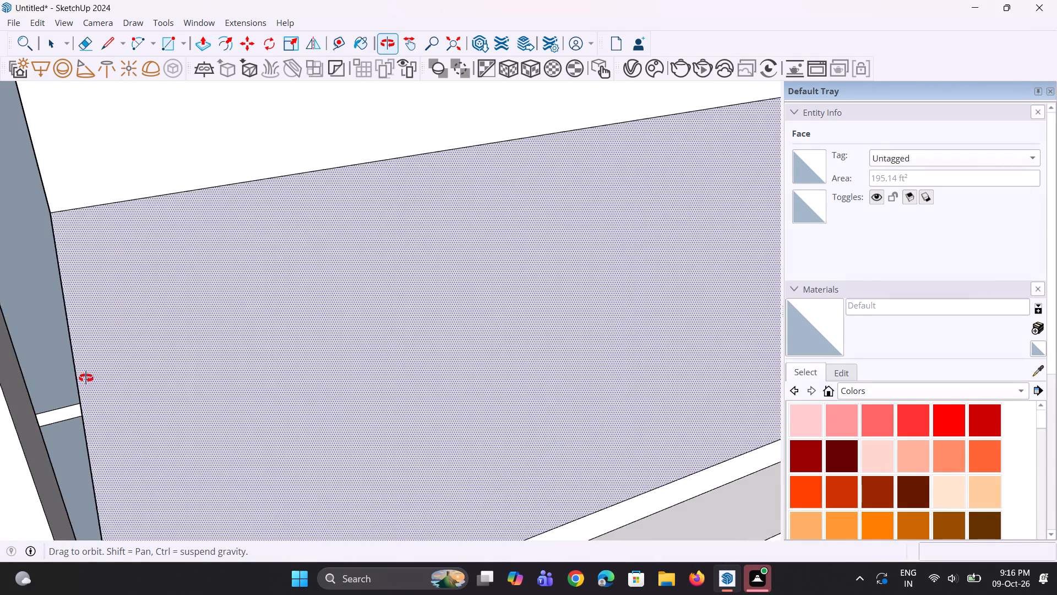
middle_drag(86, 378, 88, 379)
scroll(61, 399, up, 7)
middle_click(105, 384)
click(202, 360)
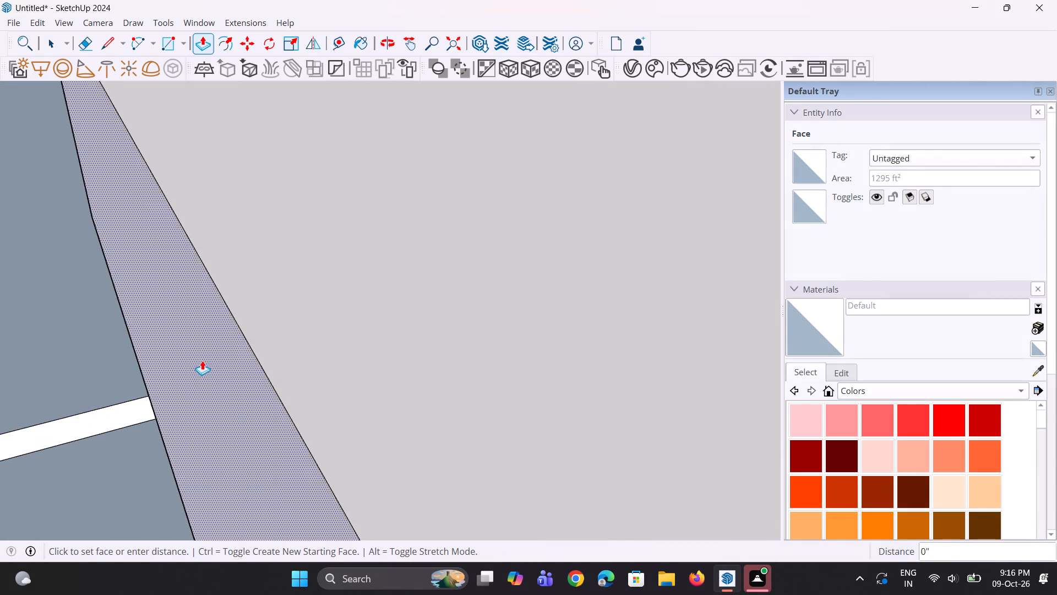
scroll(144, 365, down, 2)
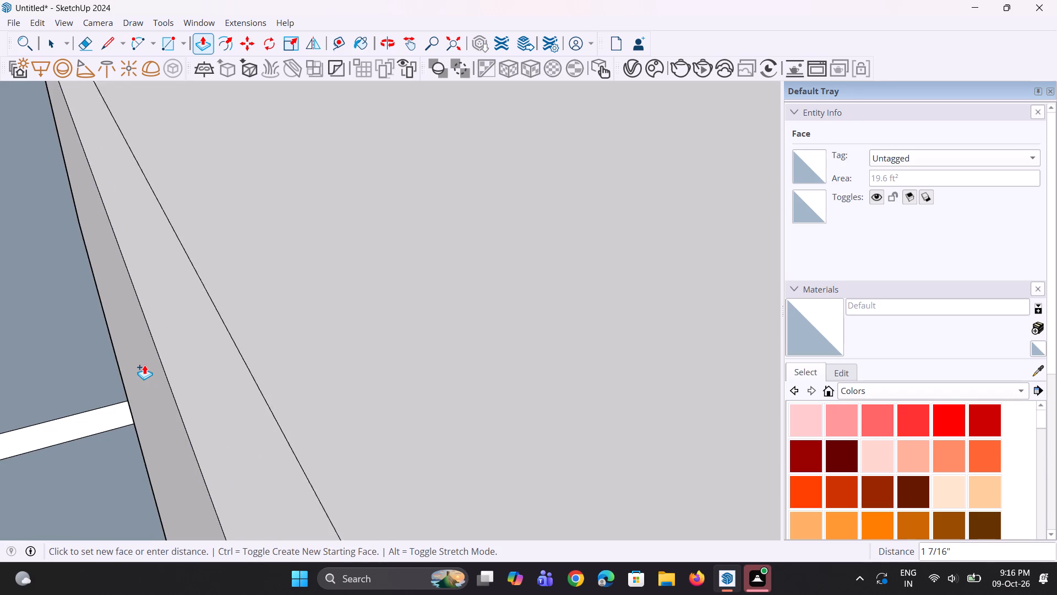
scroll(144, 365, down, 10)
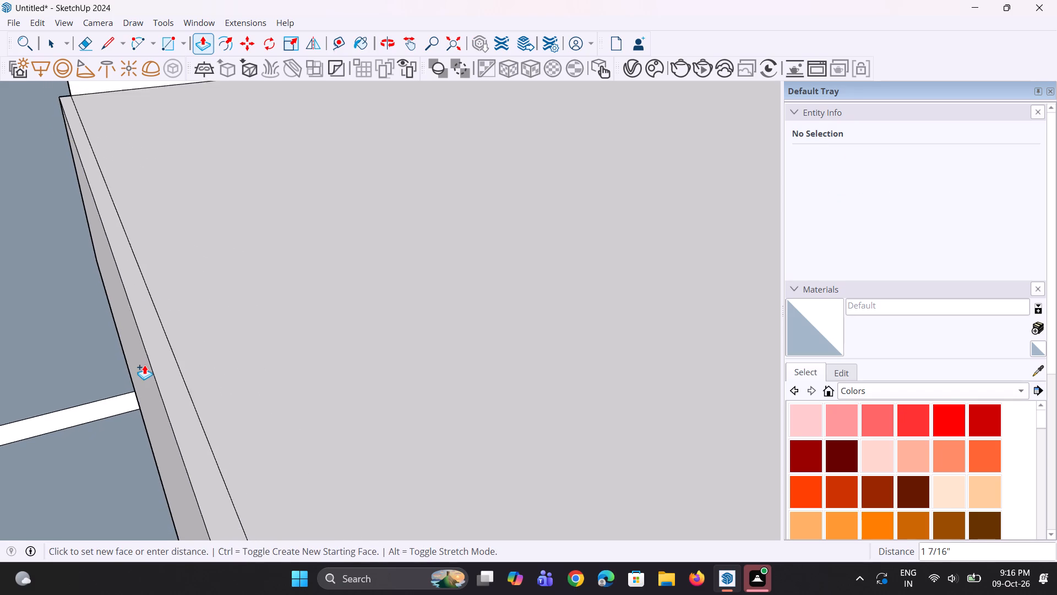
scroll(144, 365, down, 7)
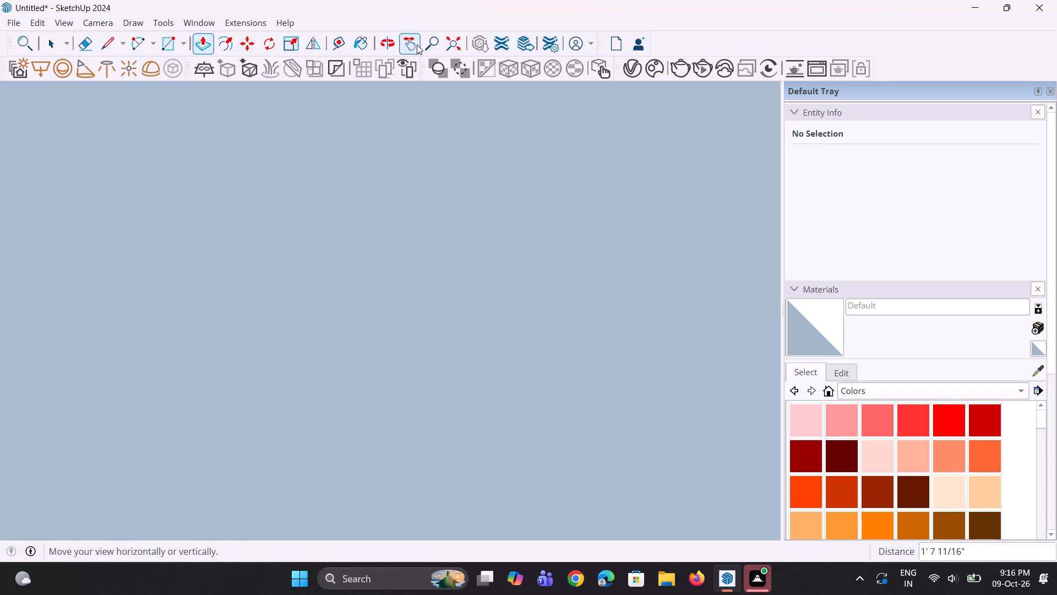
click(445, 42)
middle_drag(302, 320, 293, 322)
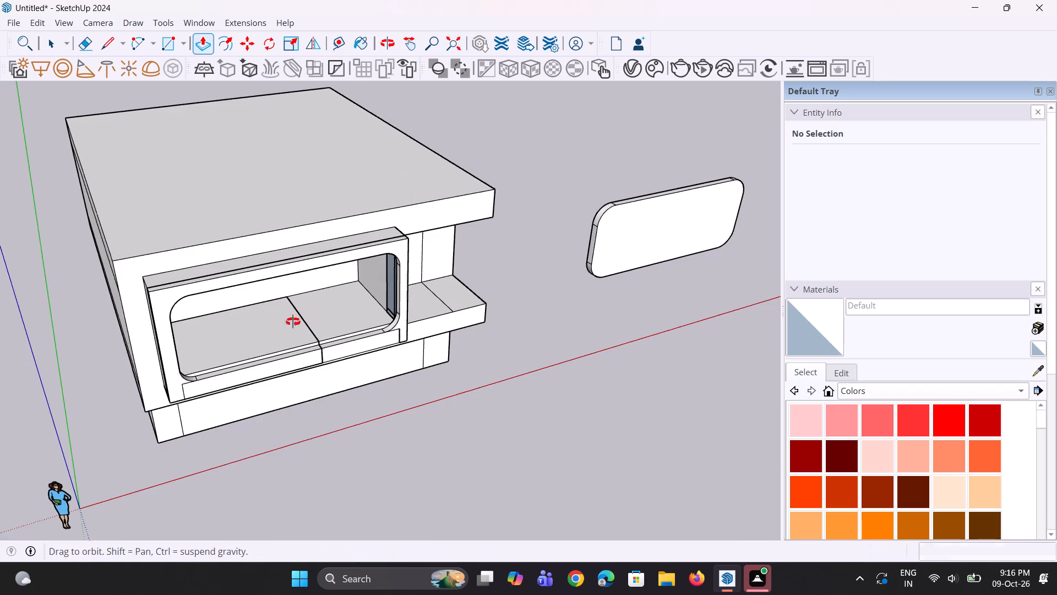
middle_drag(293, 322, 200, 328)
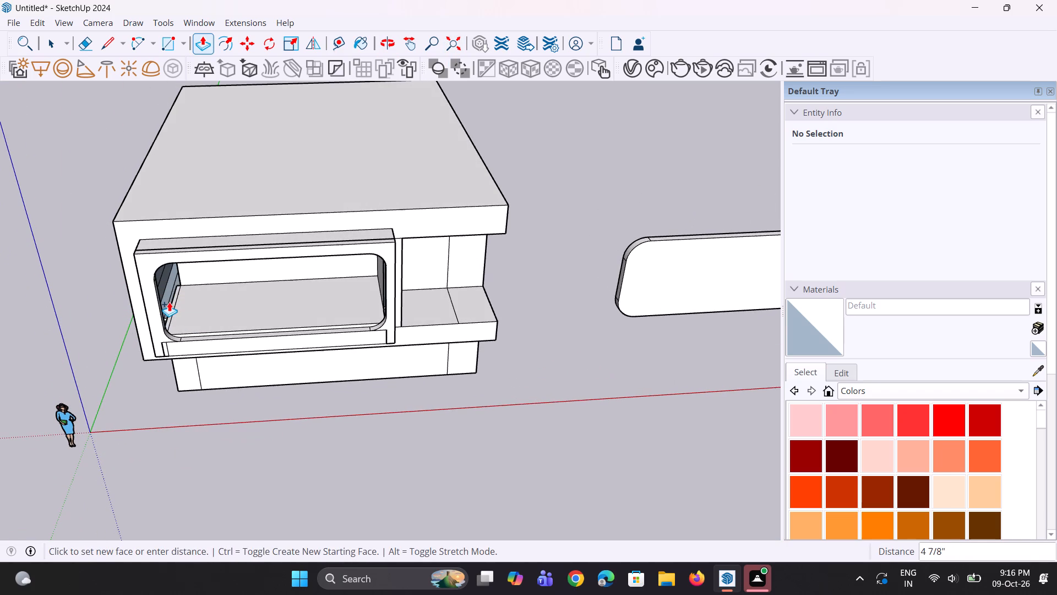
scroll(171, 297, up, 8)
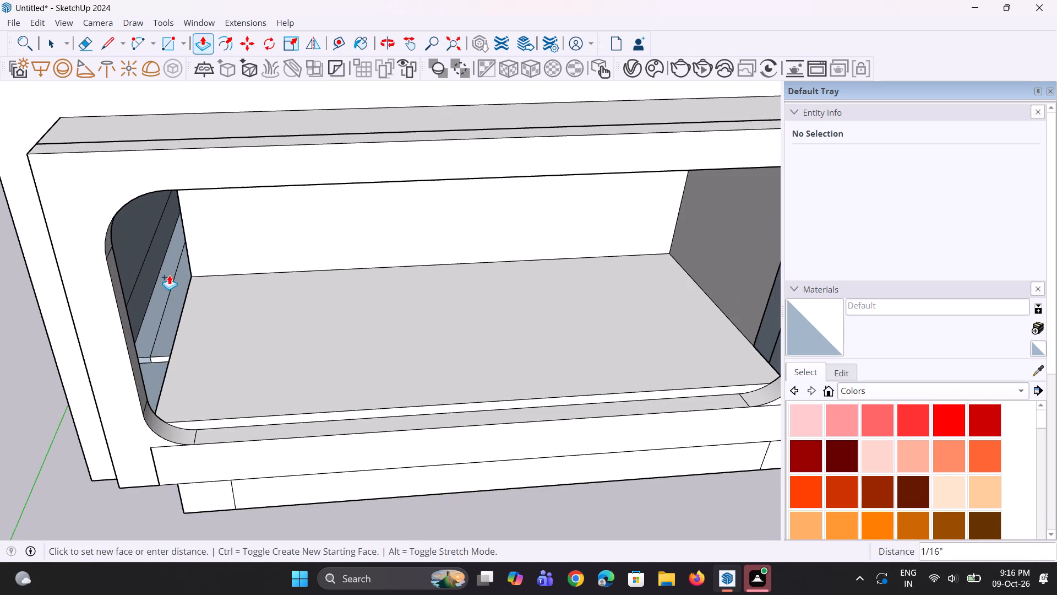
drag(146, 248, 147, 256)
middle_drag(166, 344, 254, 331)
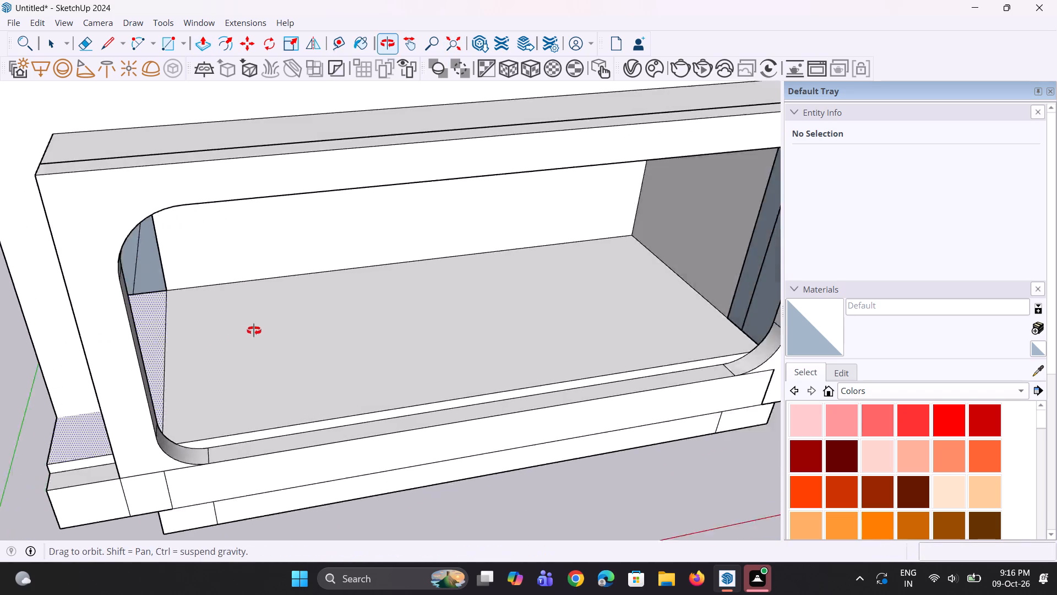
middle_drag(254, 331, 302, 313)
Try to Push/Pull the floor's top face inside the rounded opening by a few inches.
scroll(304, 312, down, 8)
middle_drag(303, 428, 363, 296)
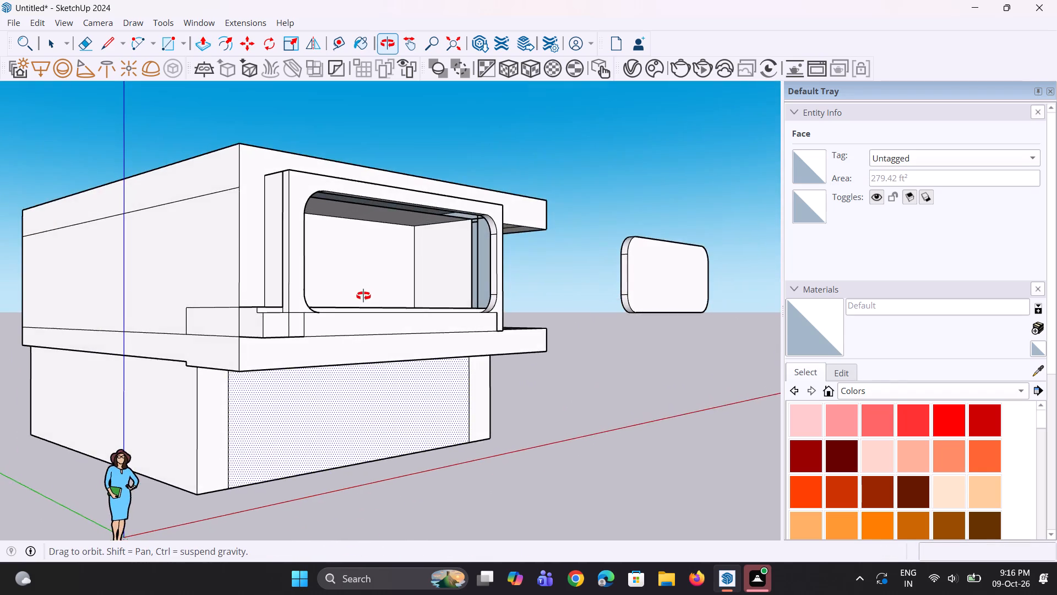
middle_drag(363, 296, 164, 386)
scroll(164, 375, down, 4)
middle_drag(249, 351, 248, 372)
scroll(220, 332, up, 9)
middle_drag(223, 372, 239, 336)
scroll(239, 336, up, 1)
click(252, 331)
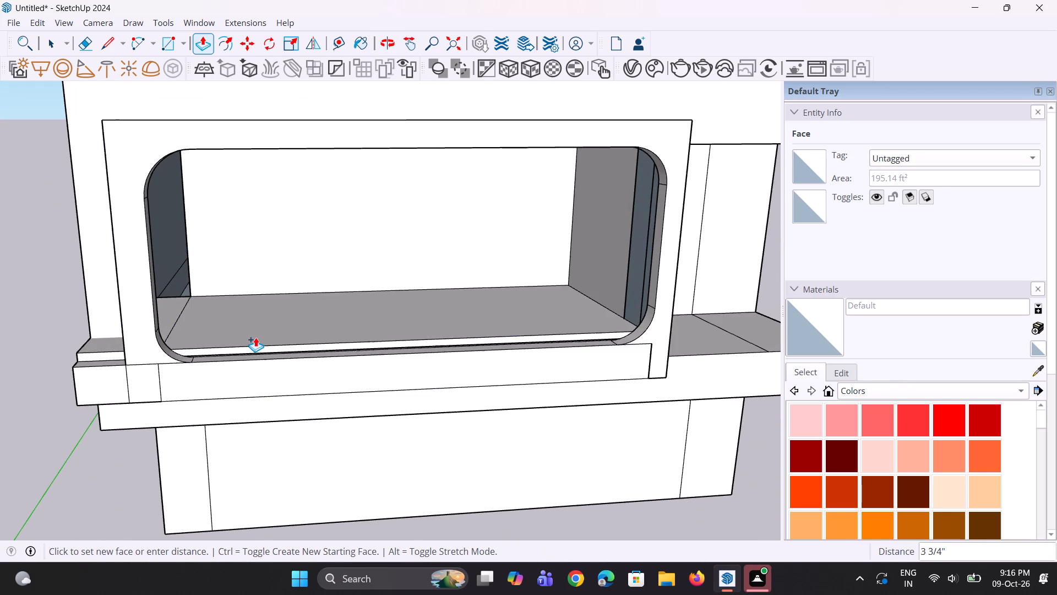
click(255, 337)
Undo the latest floor edits, back through the sideways extension and the forward pulls of the narrow strip and front face.
key(ctrl+z)
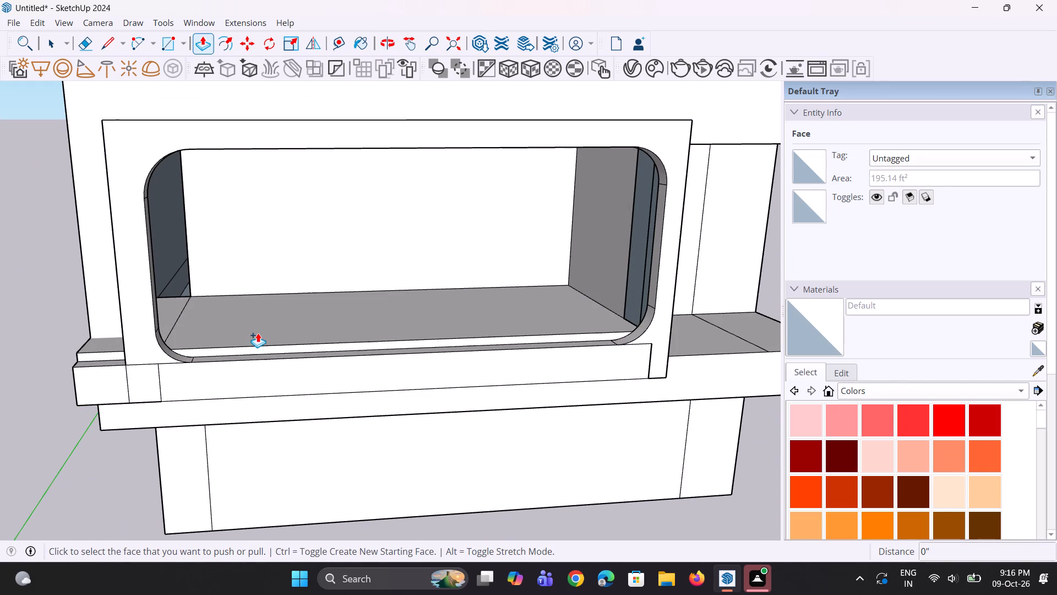
key(ctrl+z)
key(ctrl+z)
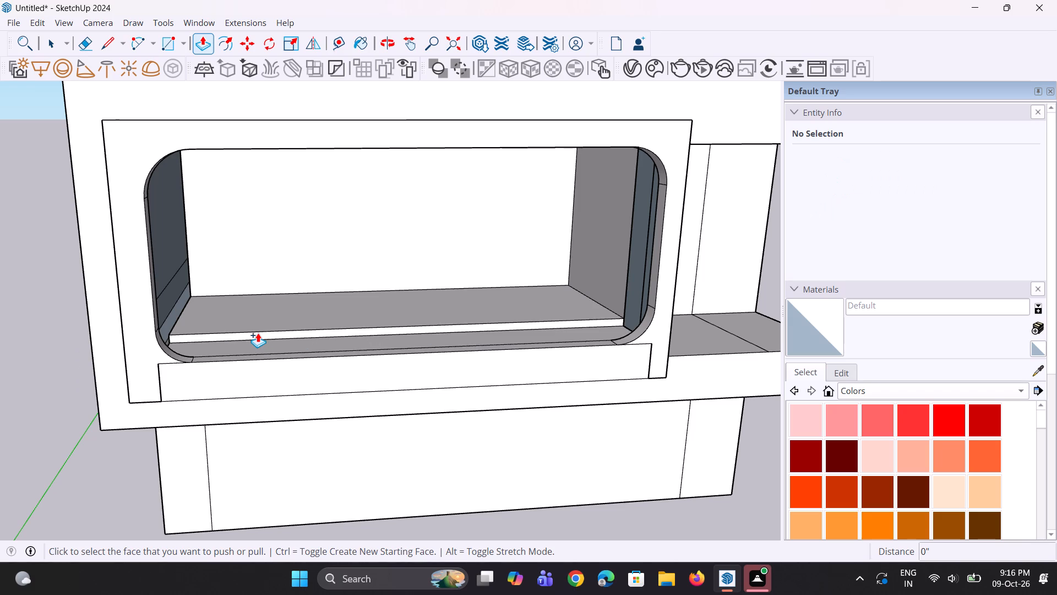
key(ctrl+z)
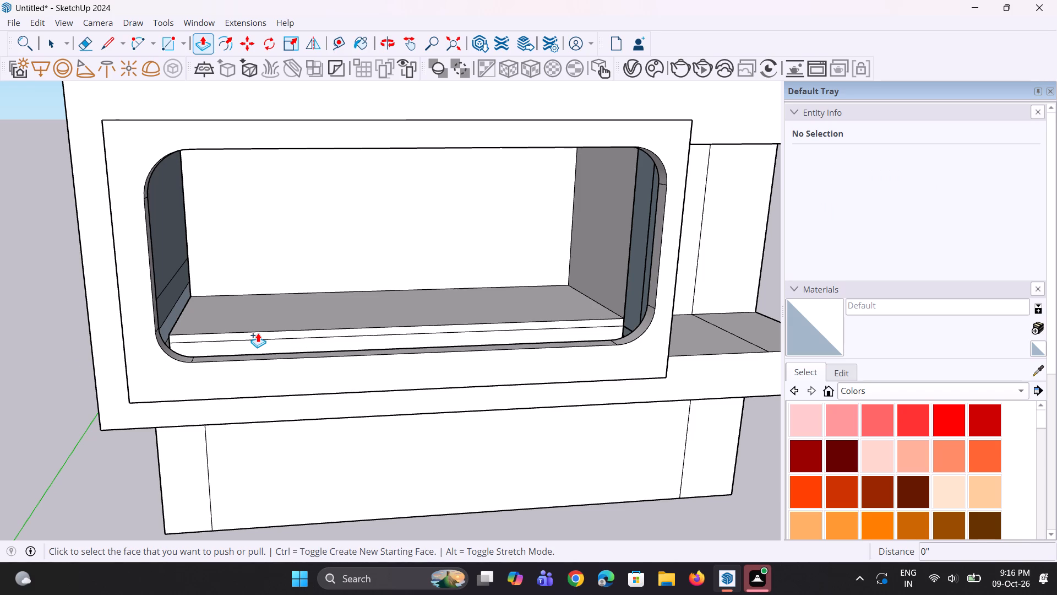
Erase the horizontal edge that divides the raised floor's front face.
scroll(295, 318, up, 5)
key(e)
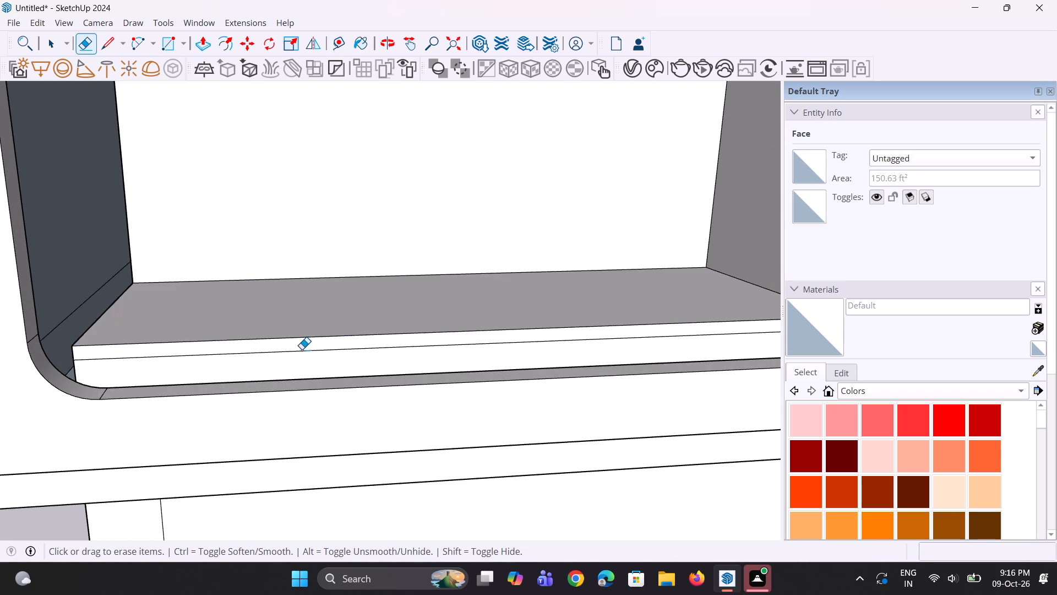
click(302, 350)
Push/Pull the floor face inside the rounded opening downward by 1' 11 3/4".
scroll(283, 357, down, 4)
middle_drag(301, 355, 291, 424)
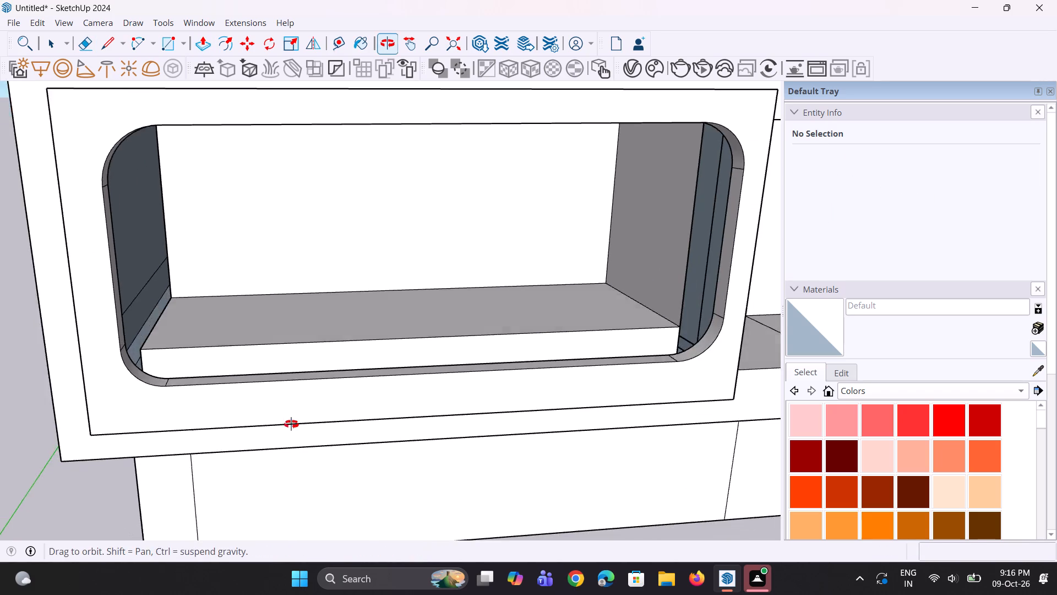
middle_drag(291, 424, 275, 467)
scroll(327, 332, up, 1)
key(p)
click(362, 305)
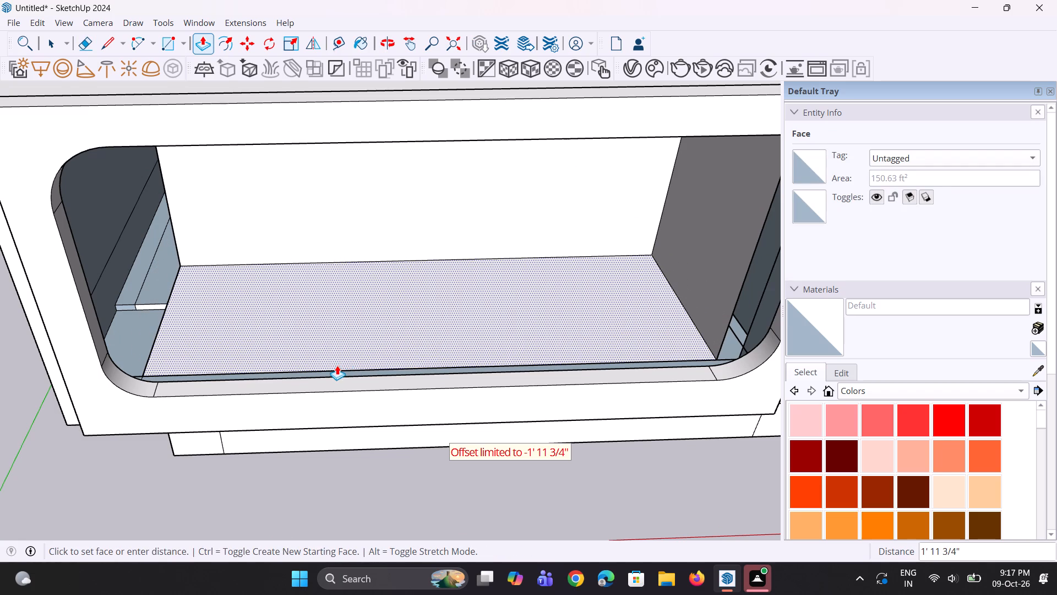
click(274, 371)
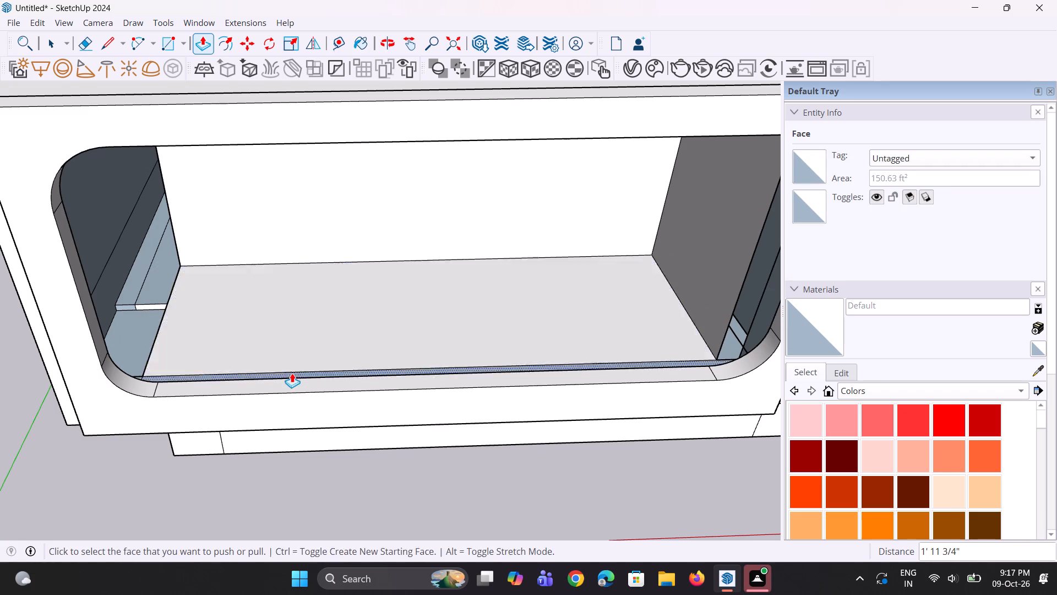
Push/Pull the lowered floor face upward in two passes of about 2" each.
middle_drag(299, 366, 5, 401)
scroll(339, 317, up, 3)
click(379, 307)
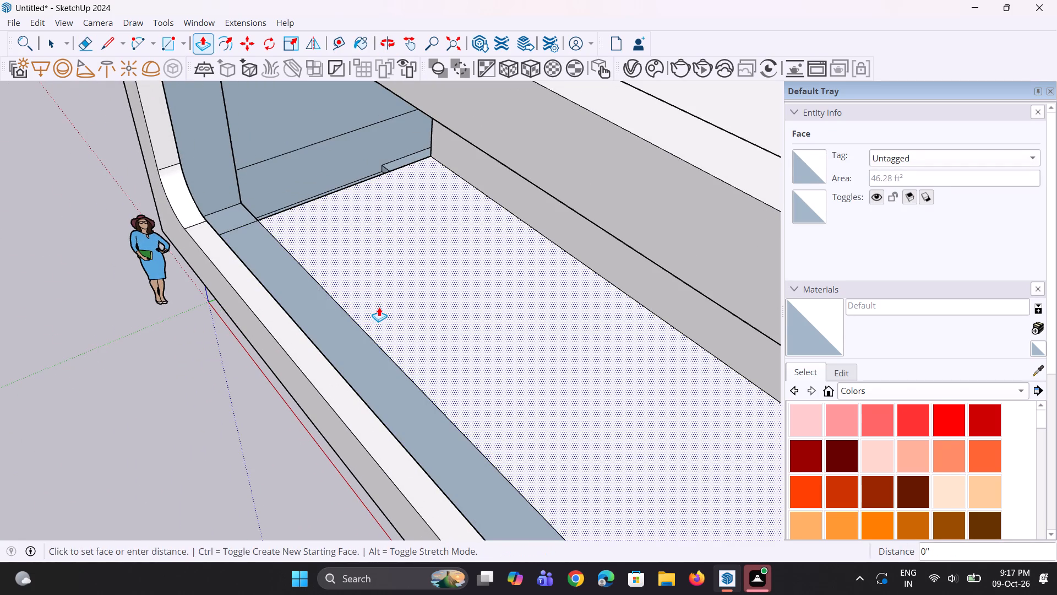
click(326, 307)
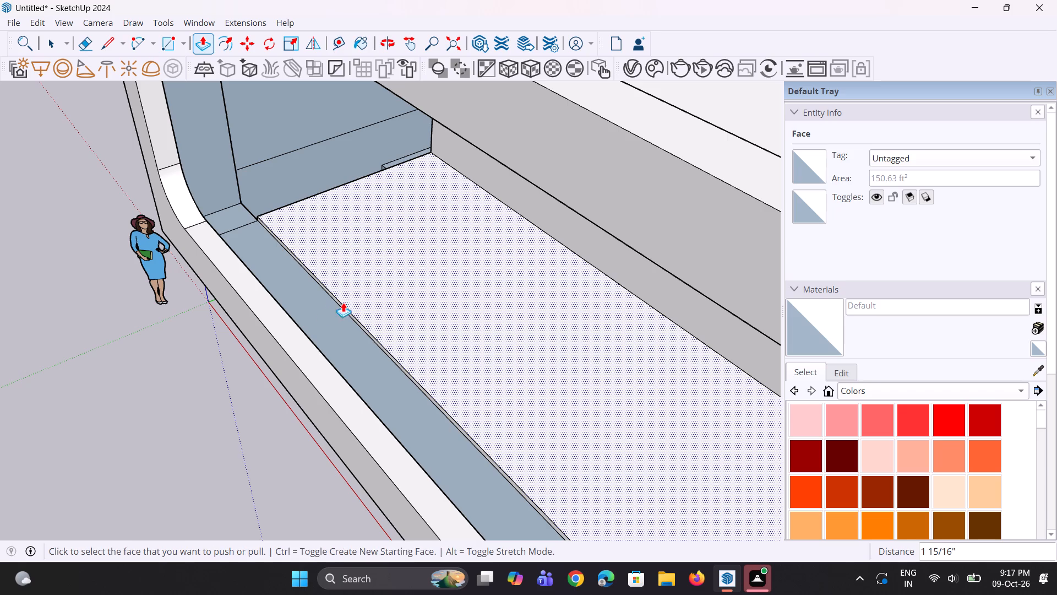
click(361, 297)
click(344, 294)
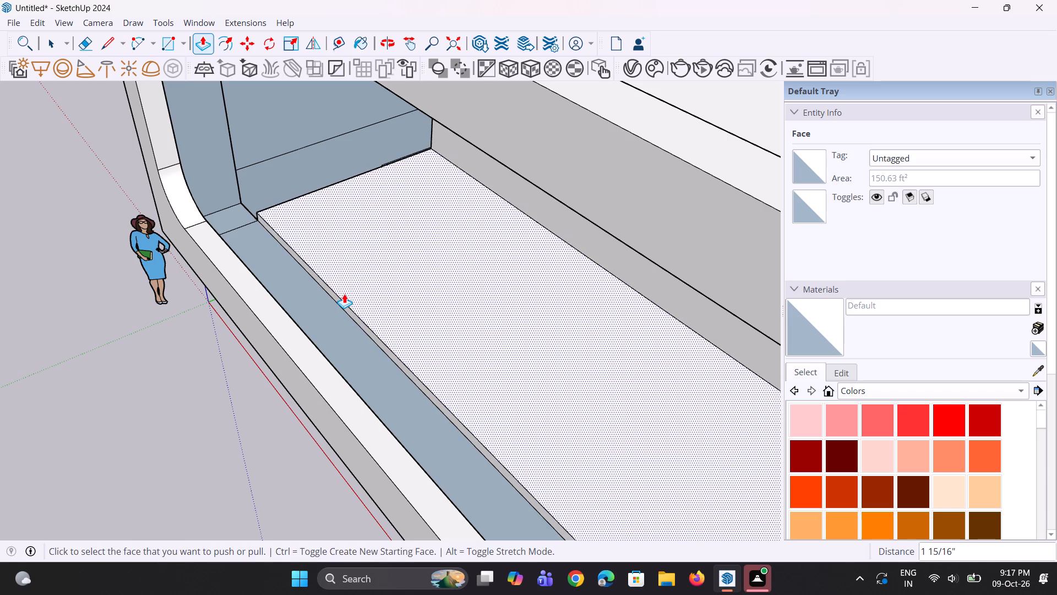
Pull the floor's thin front face forward about 2' 1 9/16" to the rounded frame's inner edge.
click(345, 310)
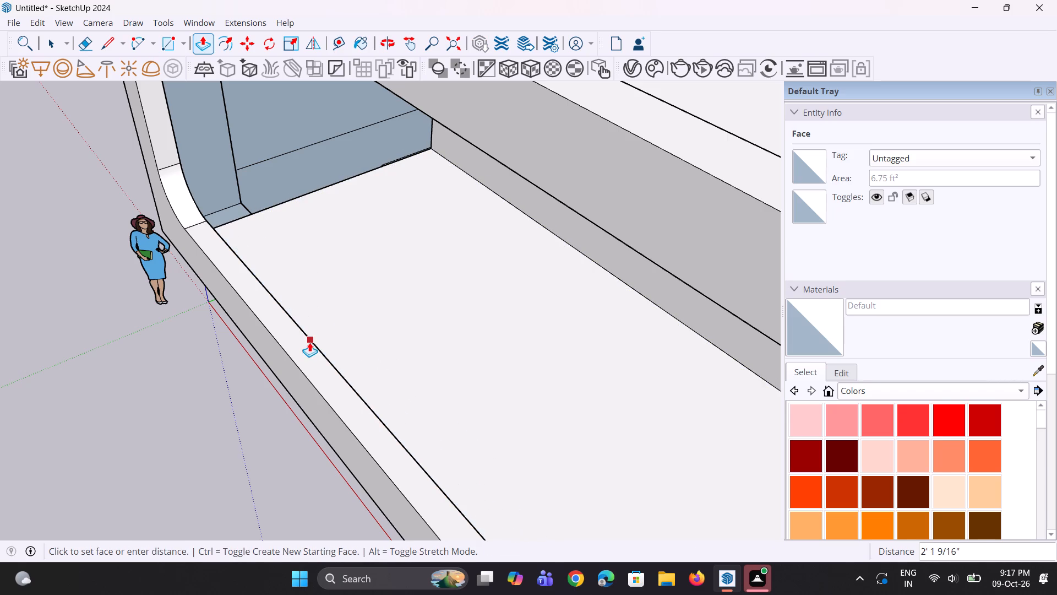
click(308, 344)
Push/Pull the floor's thin side face nearest the origin outward by 1' 3" to close the gap beside the wall.
middle_drag(323, 284, 487, 291)
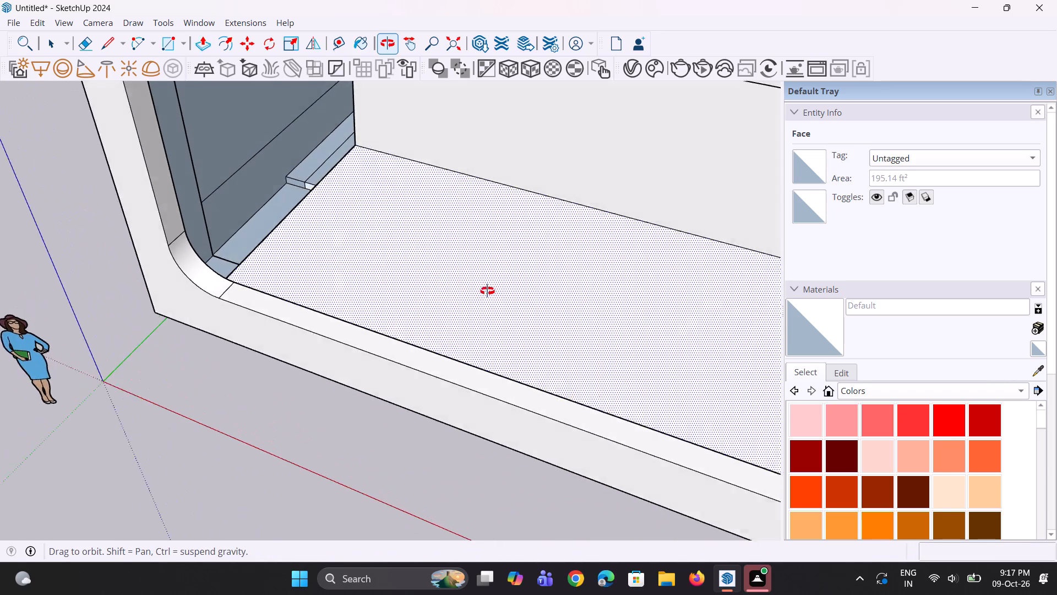
middle_drag(487, 291, 488, 290)
scroll(281, 199, up, 5)
middle_drag(320, 235, 353, 260)
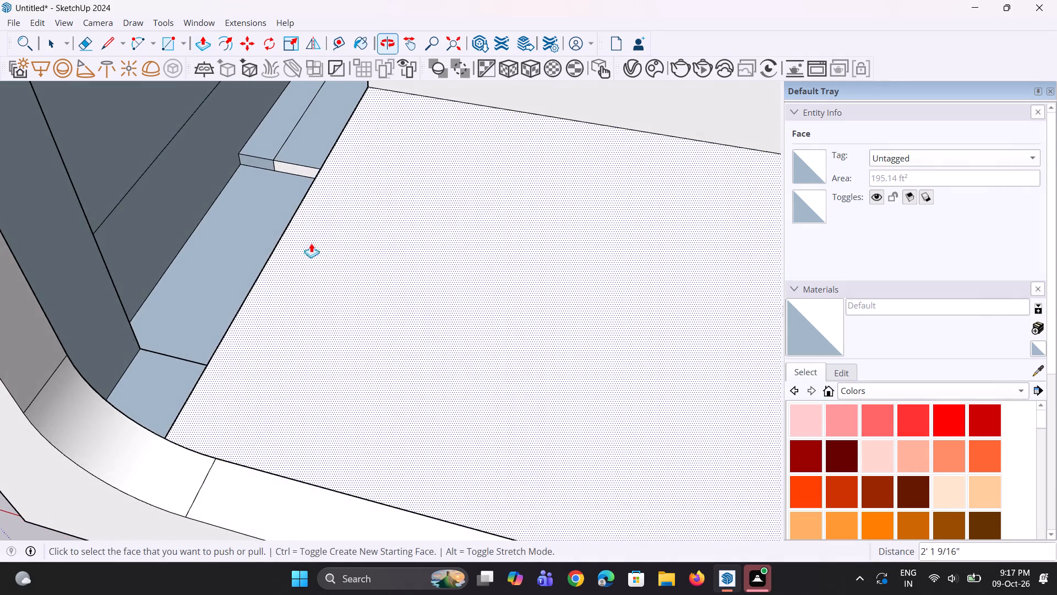
middle_drag(266, 258, 373, 281)
scroll(231, 272, up, 6)
middle_drag(258, 264, 317, 268)
click(345, 258)
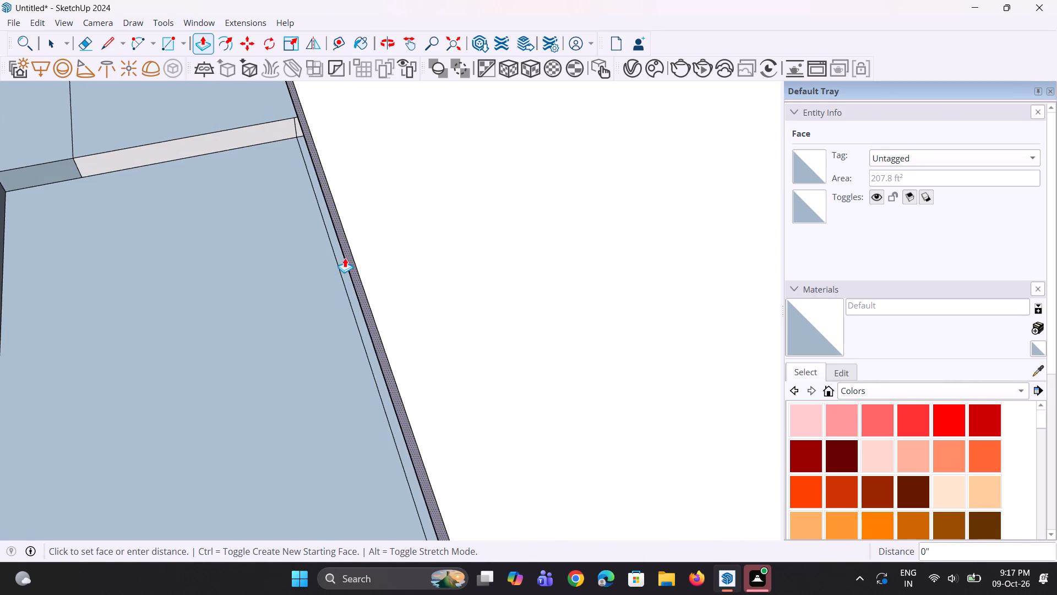
scroll(254, 276, down, 4)
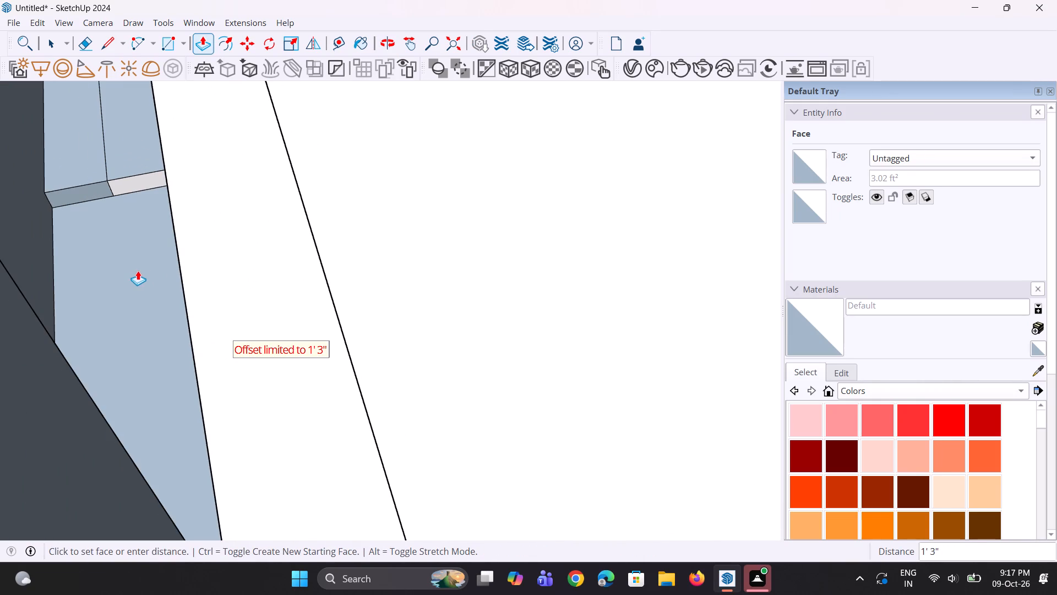
click(137, 271)
Push/Pull the interior side wall at the opening's far end from the origin inward by about 2 1/8".
middle_drag(158, 291, 180, 293)
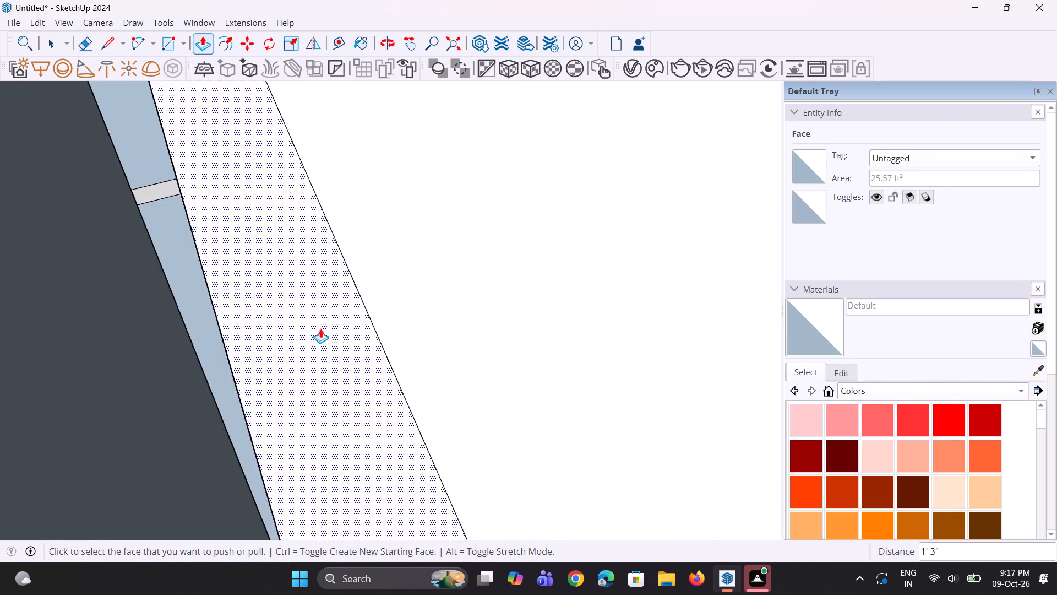
scroll(304, 326, down, 5)
click(453, 48)
scroll(338, 436, down, 1)
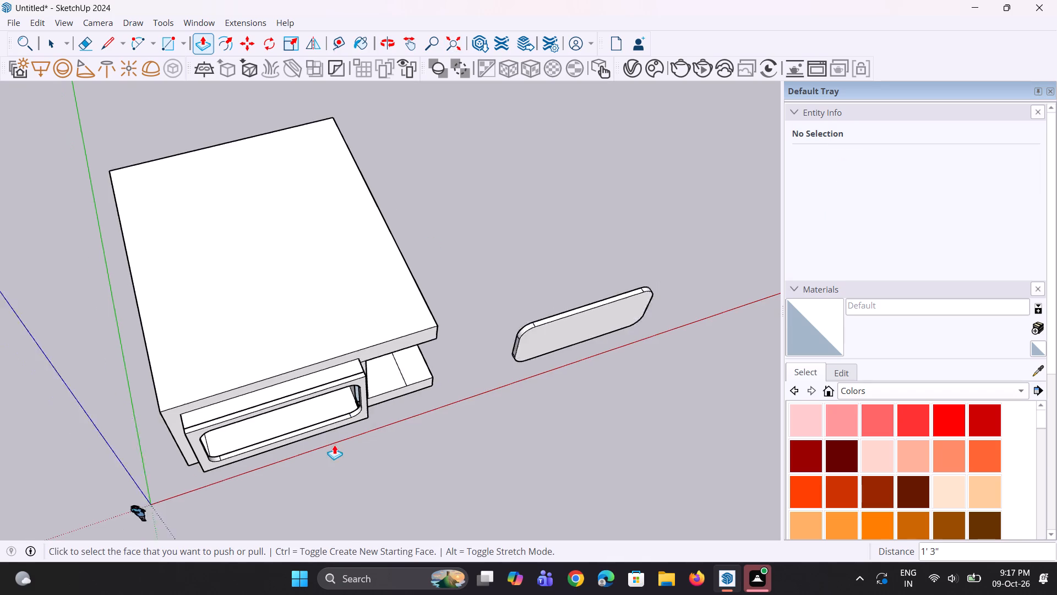
scroll(334, 445, down, 2)
middle_drag(330, 389, 310, 245)
scroll(312, 239, up, 1)
middle_drag(258, 459, 256, 387)
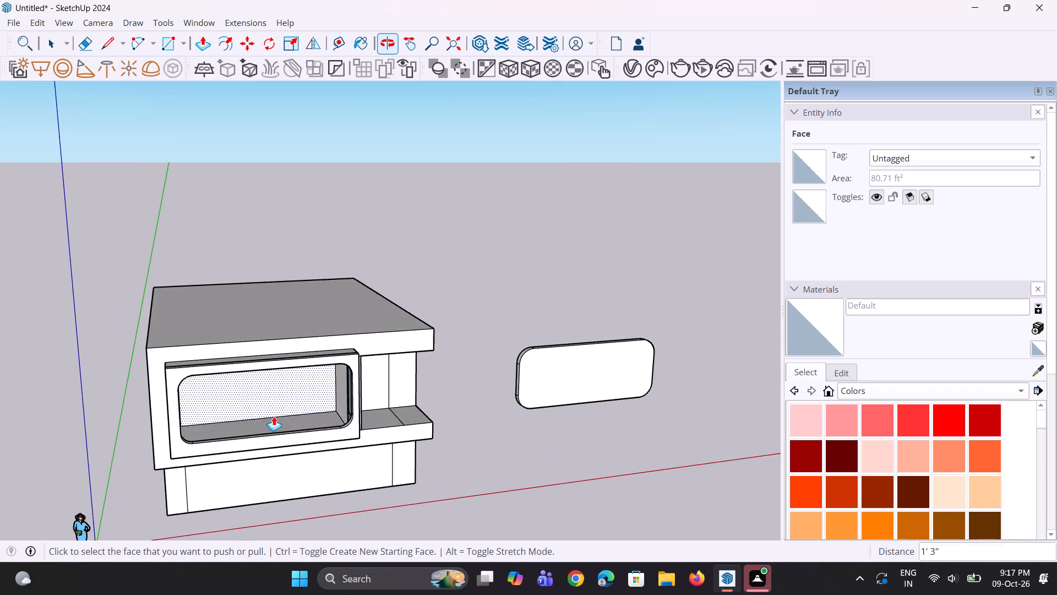
scroll(302, 444, up, 11)
middle_drag(358, 448, 389, 488)
scroll(390, 360, up, 7)
click(414, 342)
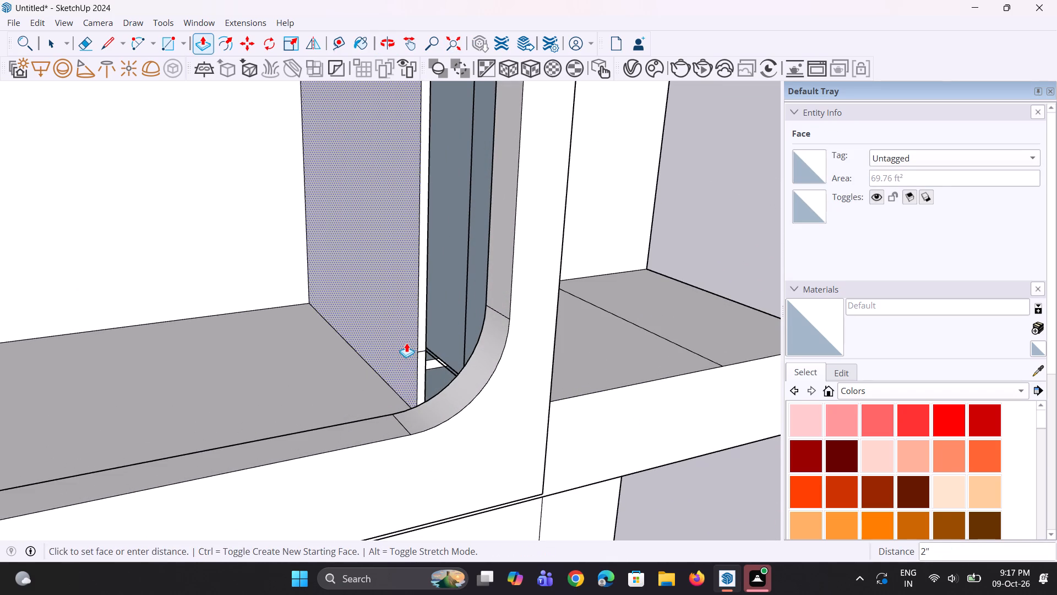
click(406, 343)
Push/Pull the hidden back face of that interior side wall about 1' 1/16" across the cavity to the outer wall.
middle_drag(450, 341, 417, 339)
scroll(417, 323, up, 3)
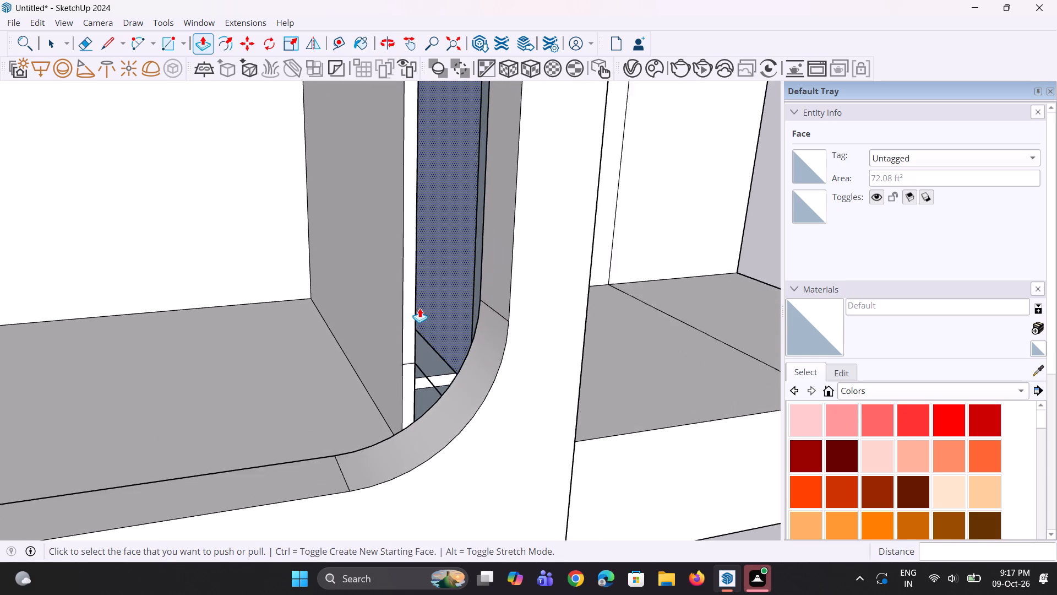
scroll(419, 308, up, 8)
middle_drag(427, 306, 406, 317)
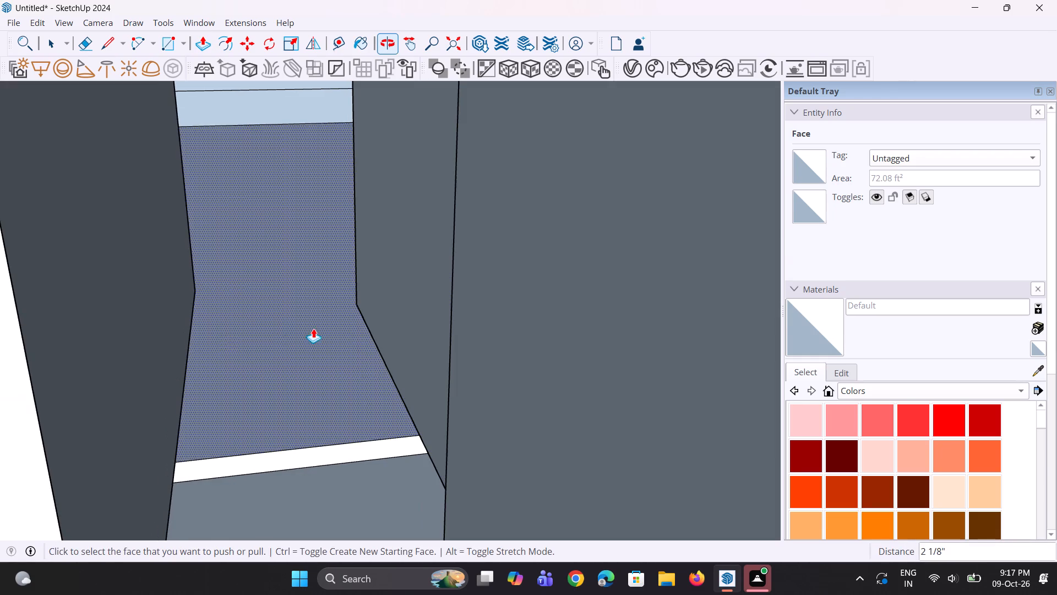
click(134, 356)
click(465, 350)
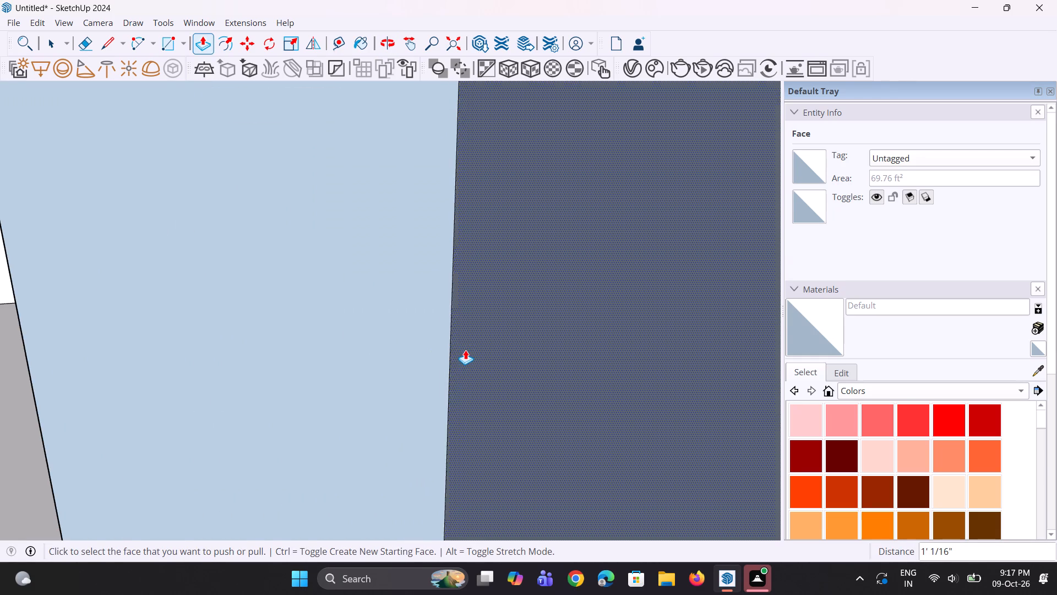
scroll(465, 350, down, 15)
click(461, 36)
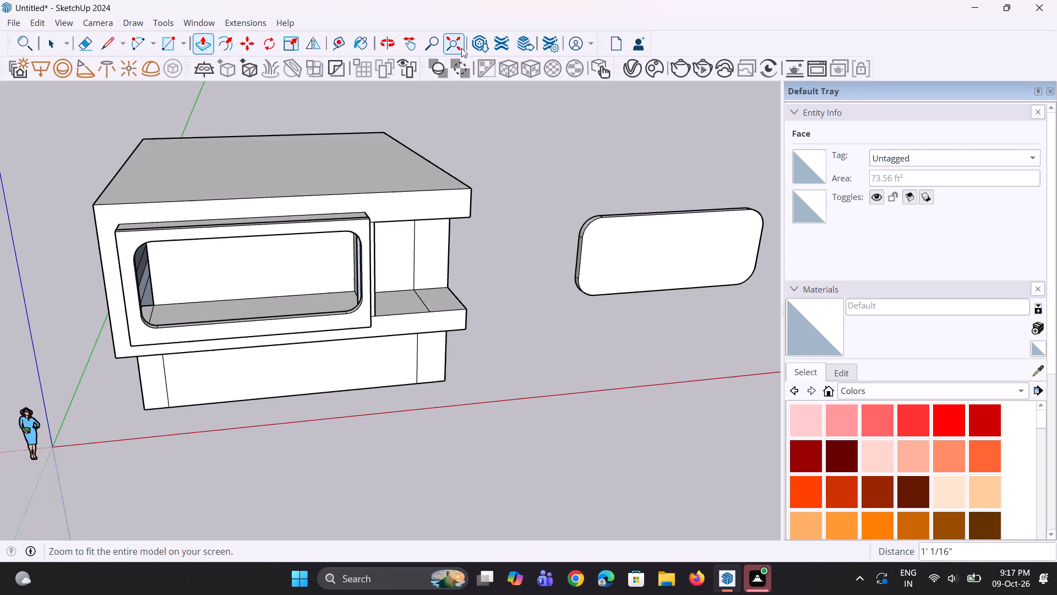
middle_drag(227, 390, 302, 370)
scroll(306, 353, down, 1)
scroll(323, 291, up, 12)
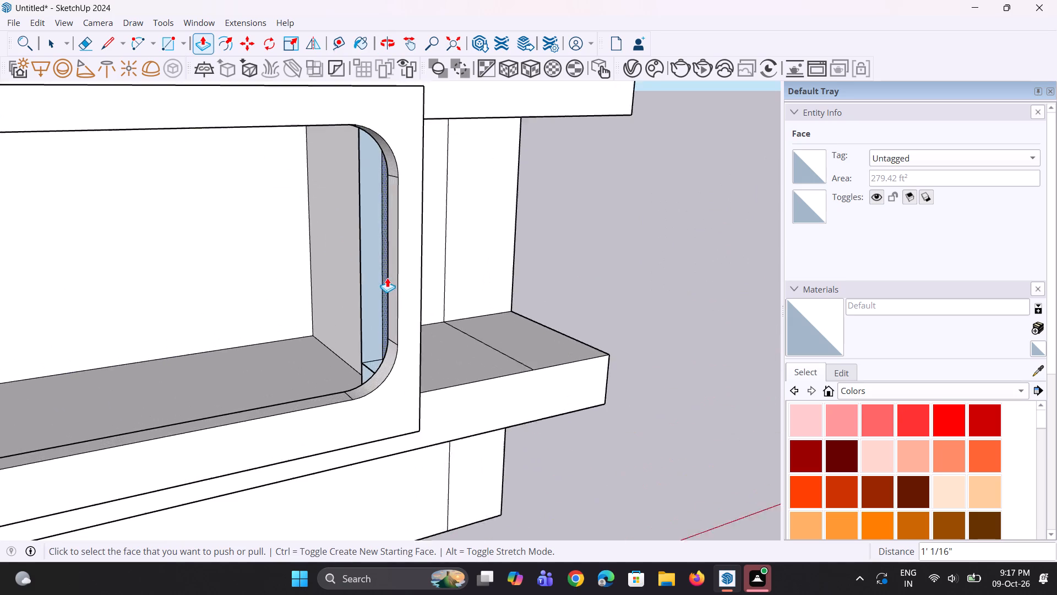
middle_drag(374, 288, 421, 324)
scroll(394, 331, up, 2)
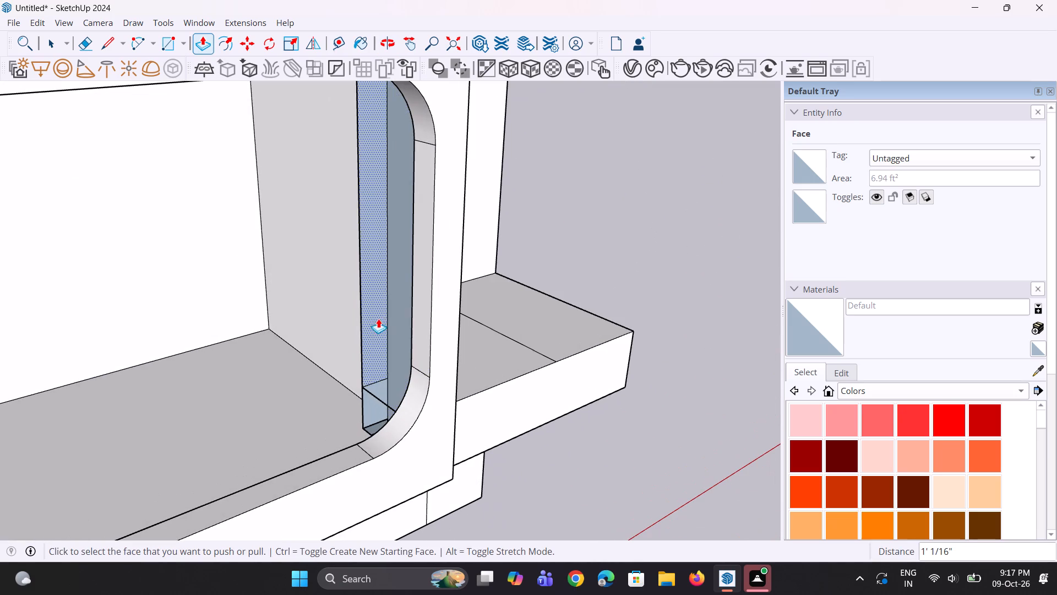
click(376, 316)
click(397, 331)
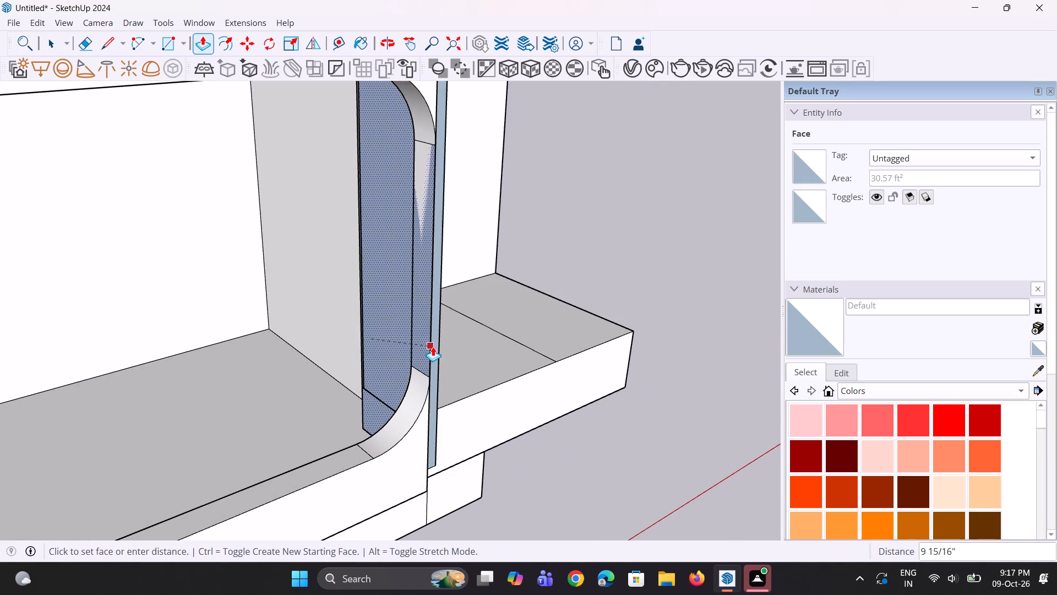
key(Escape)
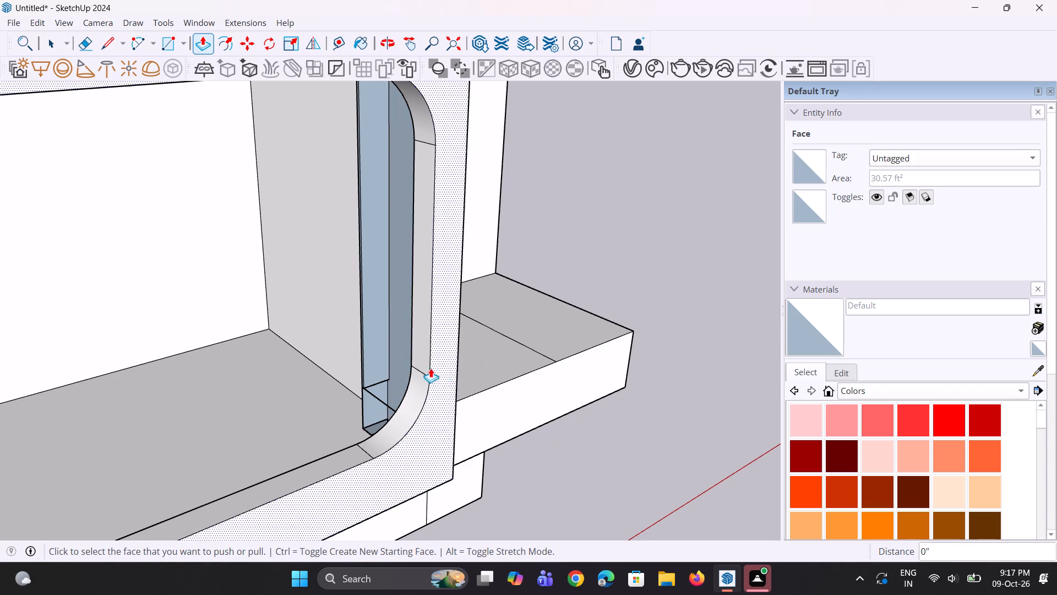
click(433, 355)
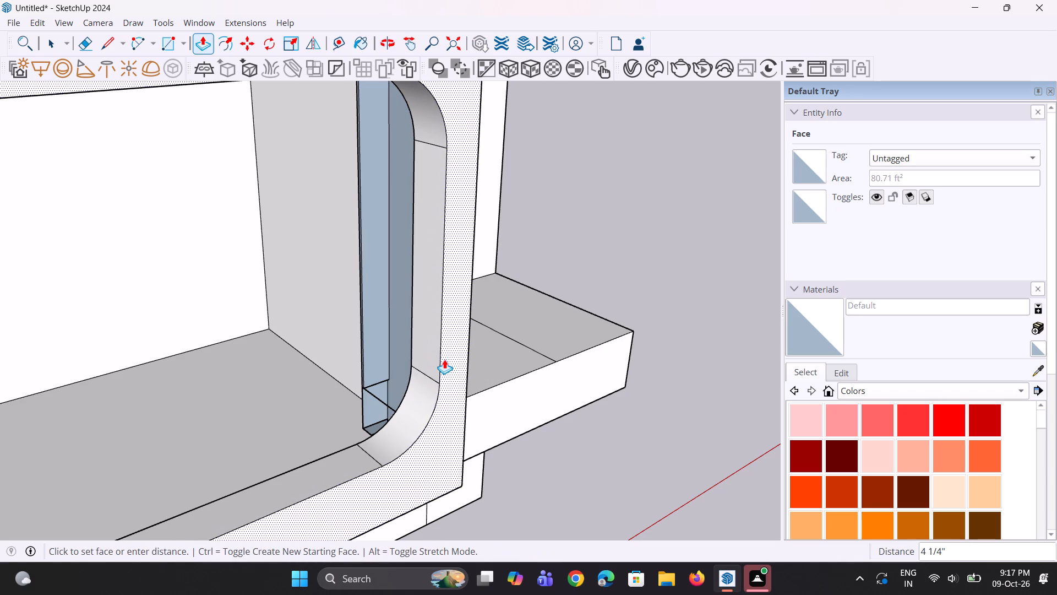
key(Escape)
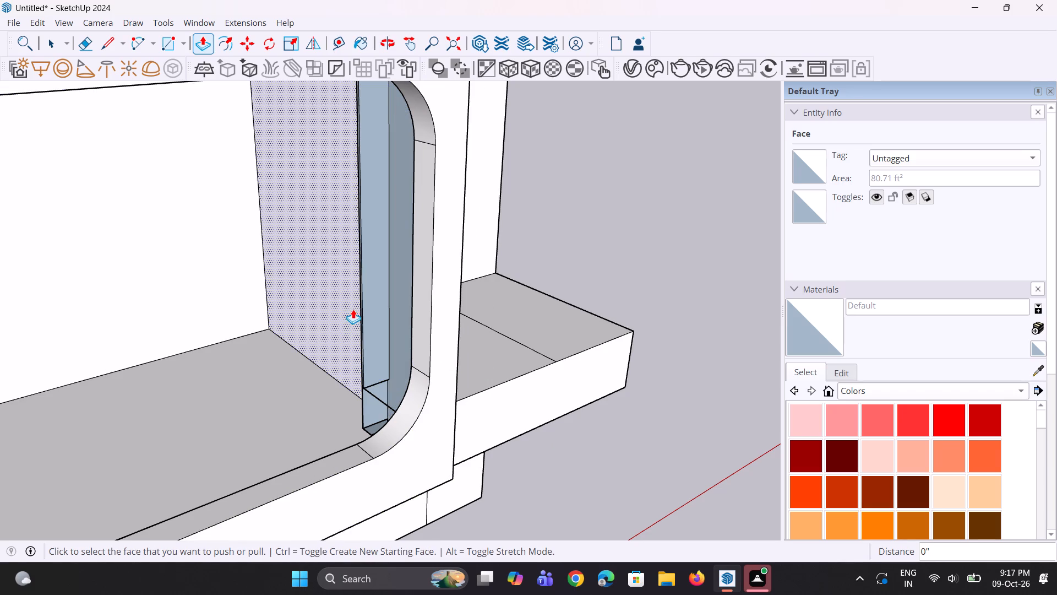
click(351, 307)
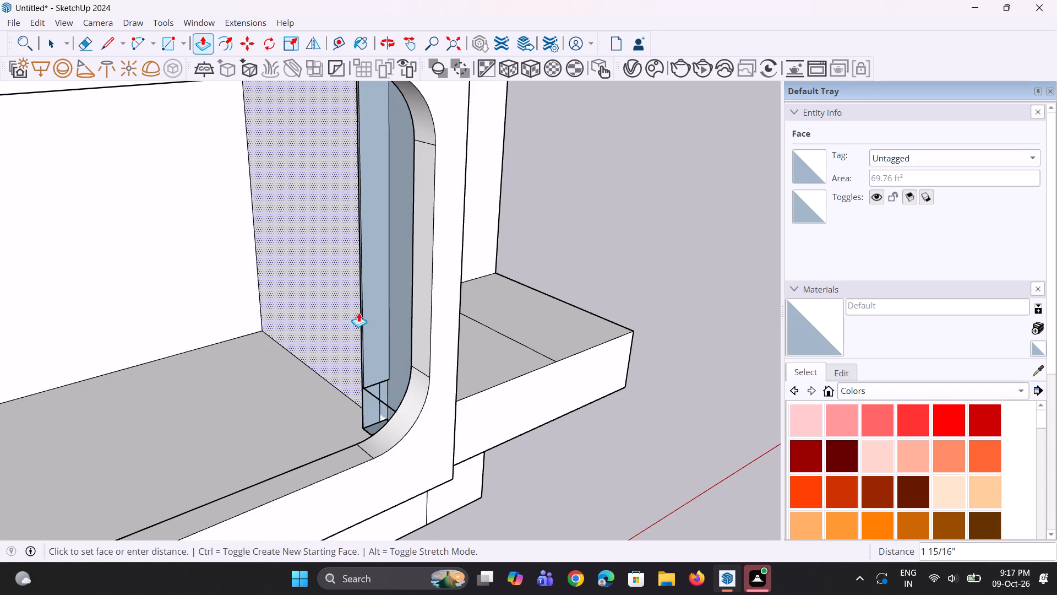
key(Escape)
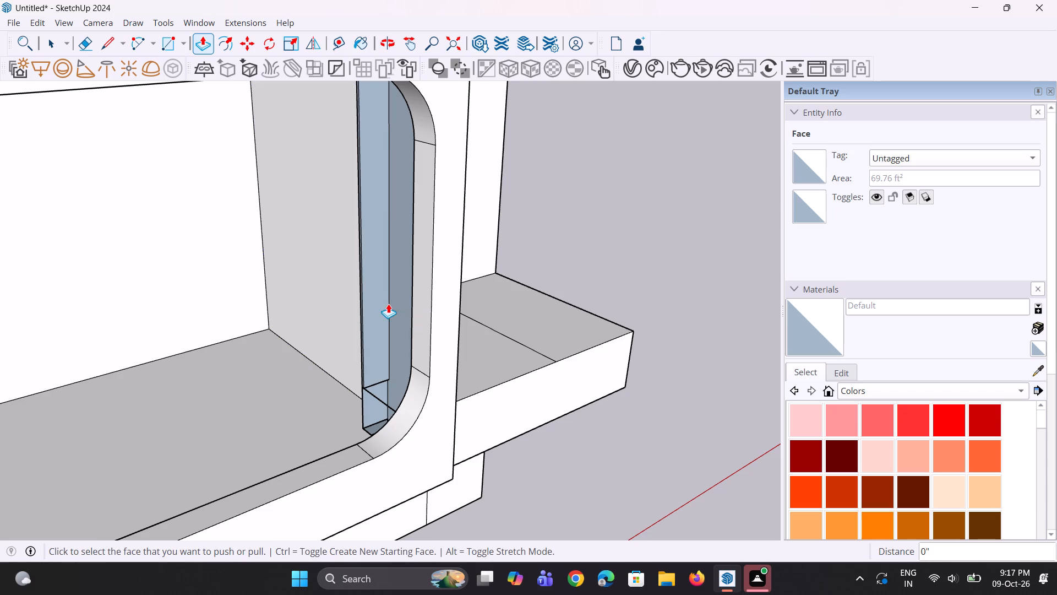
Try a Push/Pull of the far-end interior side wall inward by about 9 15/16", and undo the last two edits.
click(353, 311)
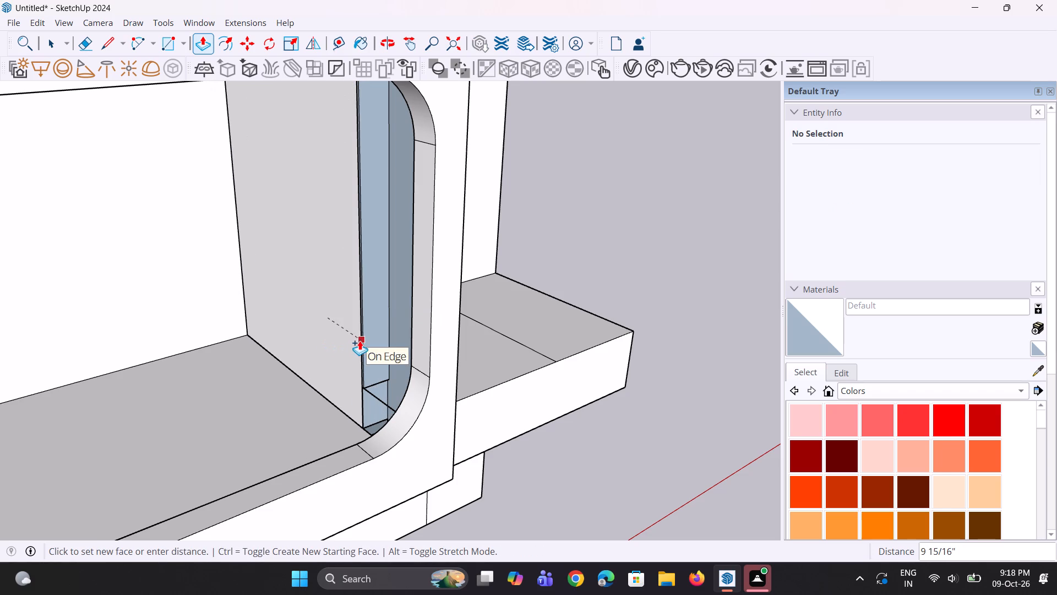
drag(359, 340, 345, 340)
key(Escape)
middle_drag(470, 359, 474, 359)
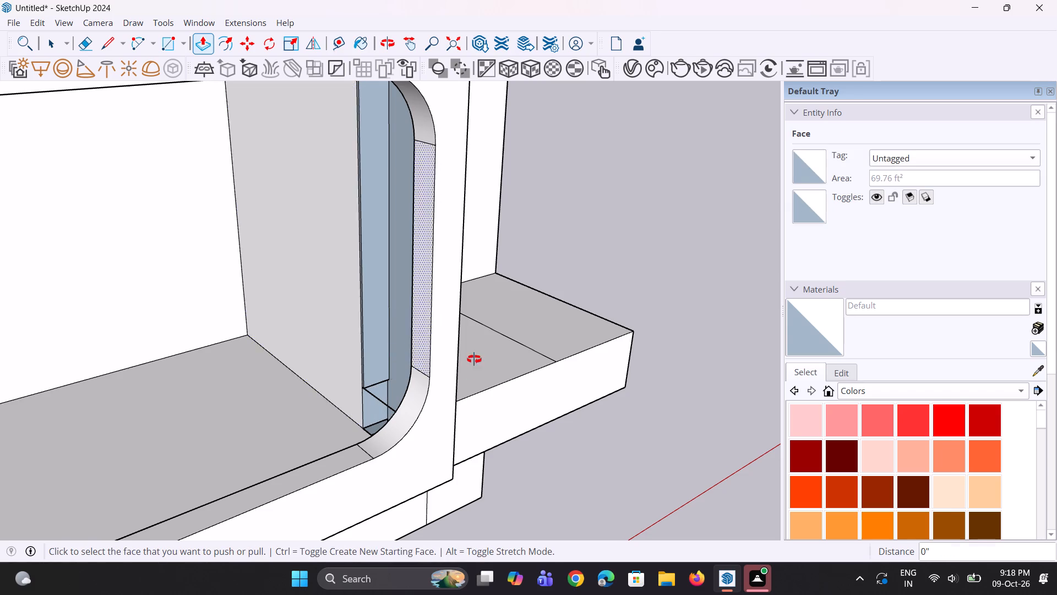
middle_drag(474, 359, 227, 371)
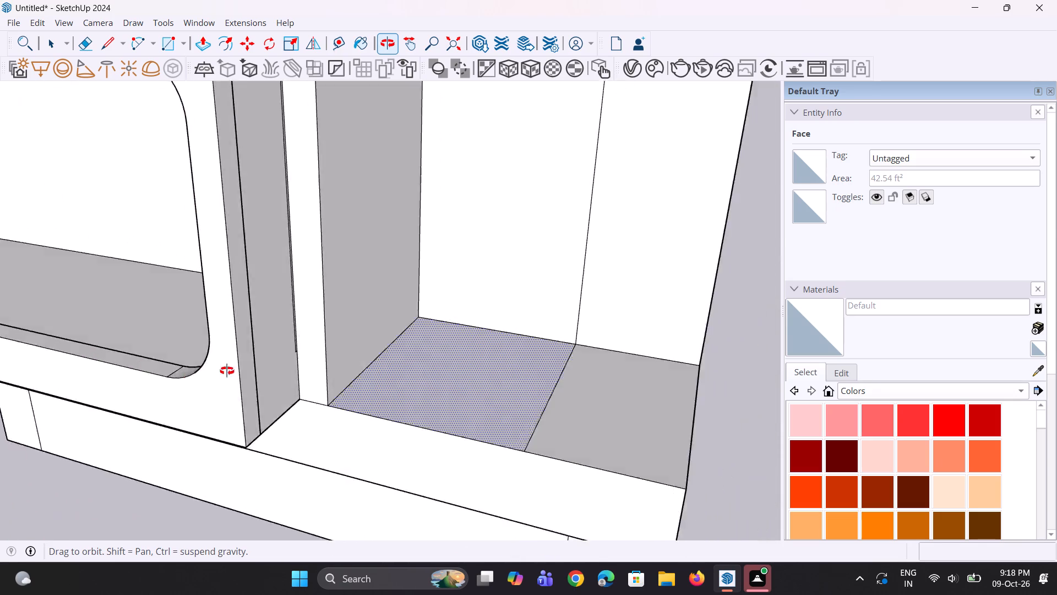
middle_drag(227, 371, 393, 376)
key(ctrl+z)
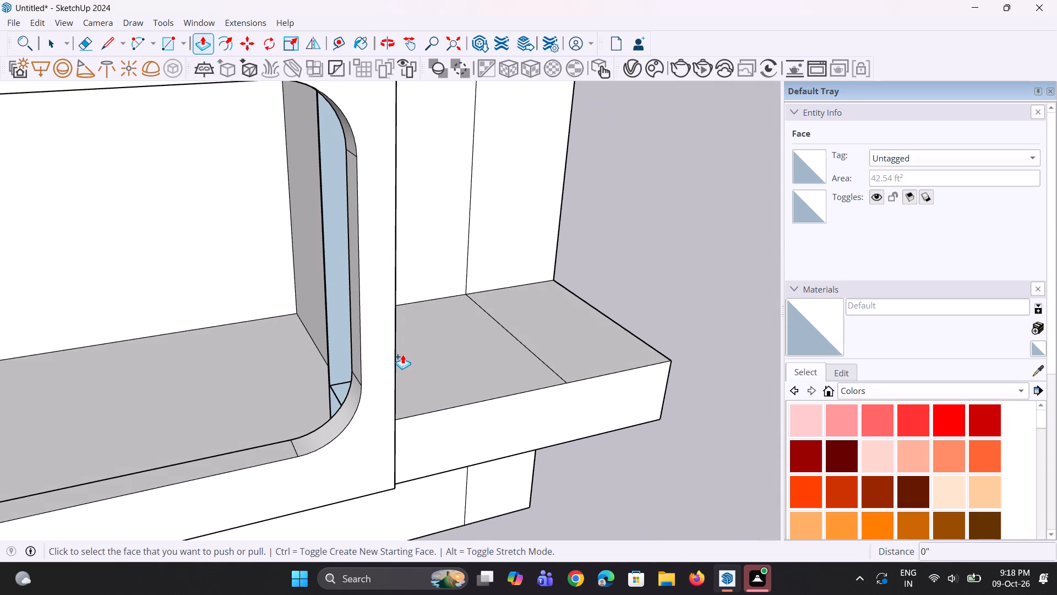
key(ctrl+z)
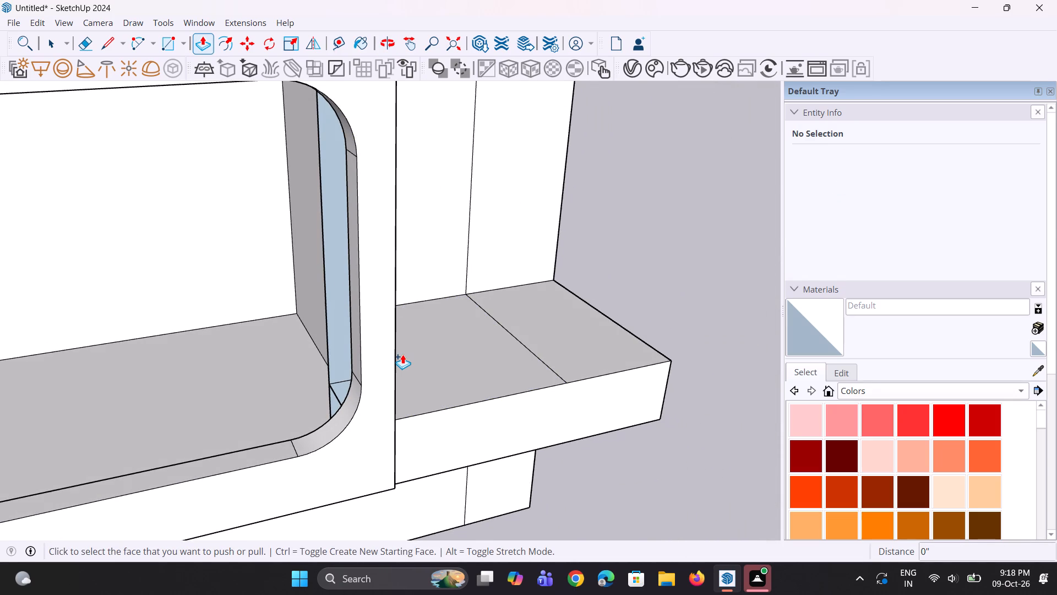
Push/Pull the interior back wall behind the rounded opening forward by about 5/8".
scroll(490, 421, down, 8)
middle_drag(442, 468, 376, 327)
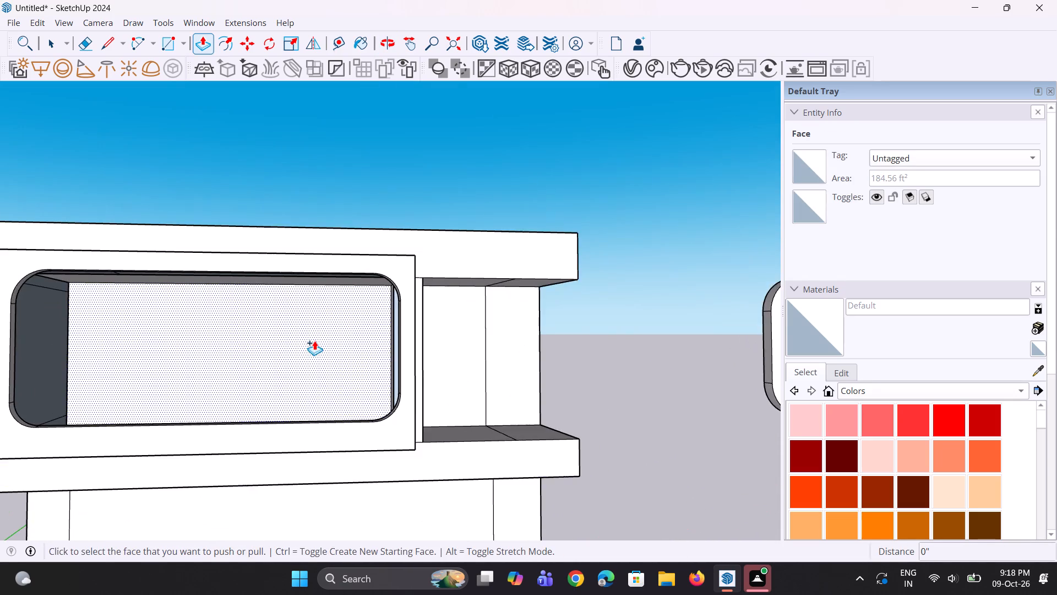
scroll(312, 340, up, 2)
scroll(0, 346, up, 3)
scroll(101, 361, down, 7)
scroll(168, 371, down, 4)
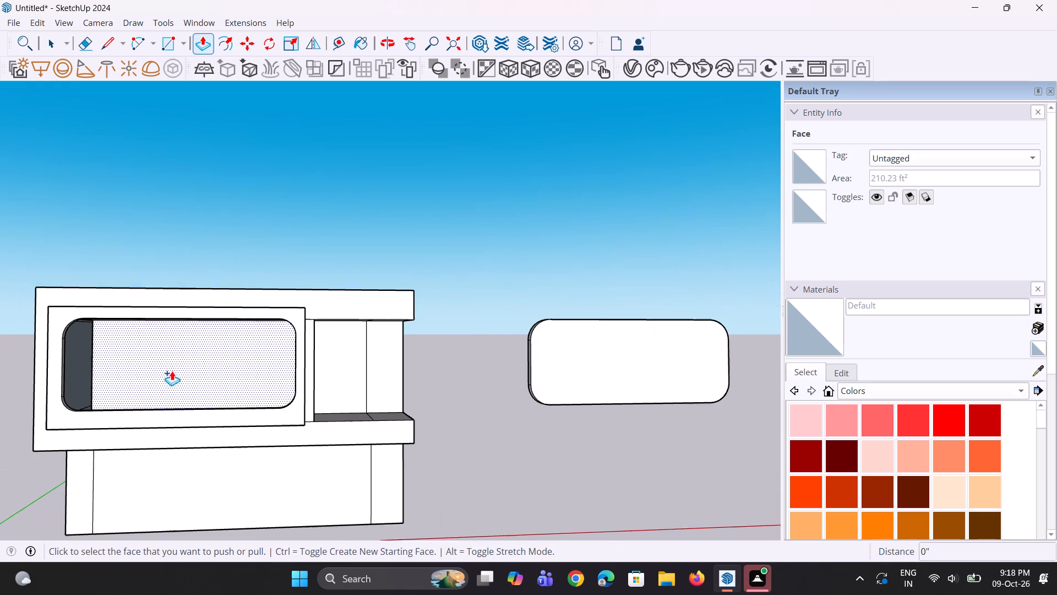
middle_drag(90, 381, 165, 420)
scroll(66, 389, up, 12)
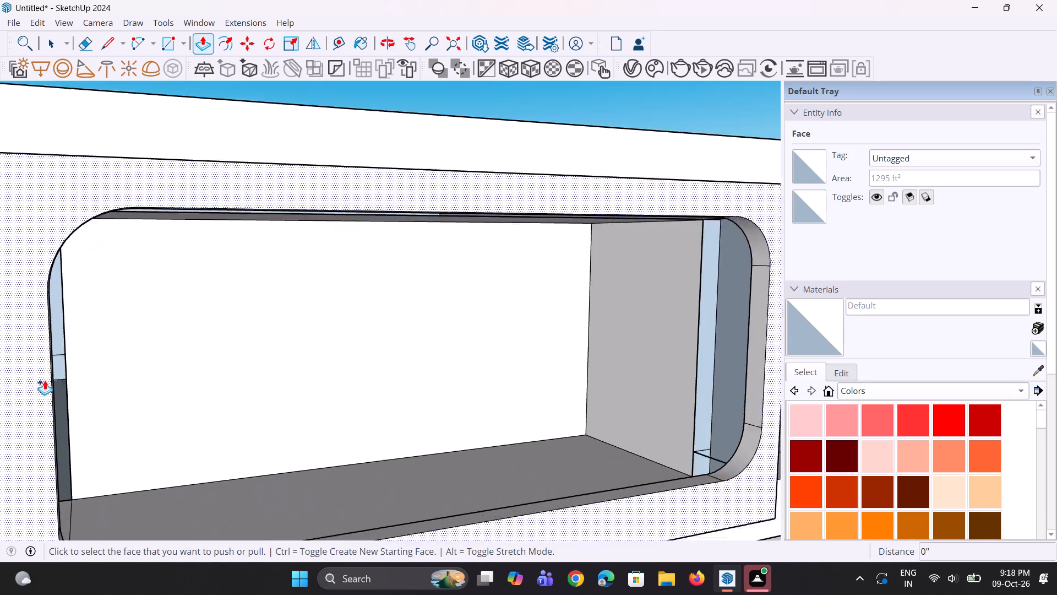
scroll(45, 380, up, 20)
scroll(45, 380, up, 2)
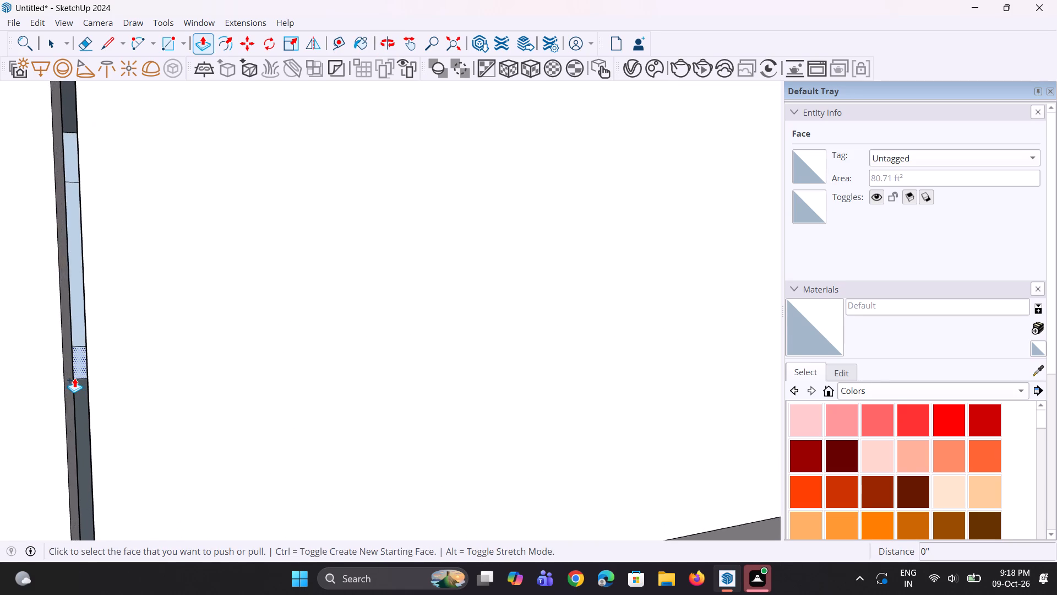
scroll(74, 378, up, 6)
scroll(75, 380, down, 3)
middle_drag(97, 398, 110, 403)
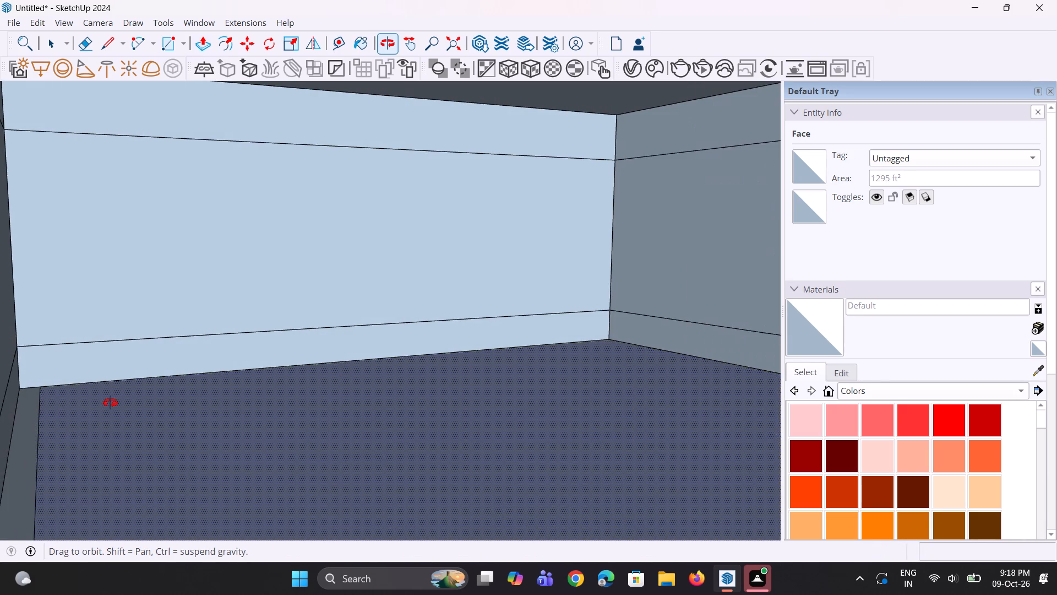
middle_drag(110, 403, 105, 398)
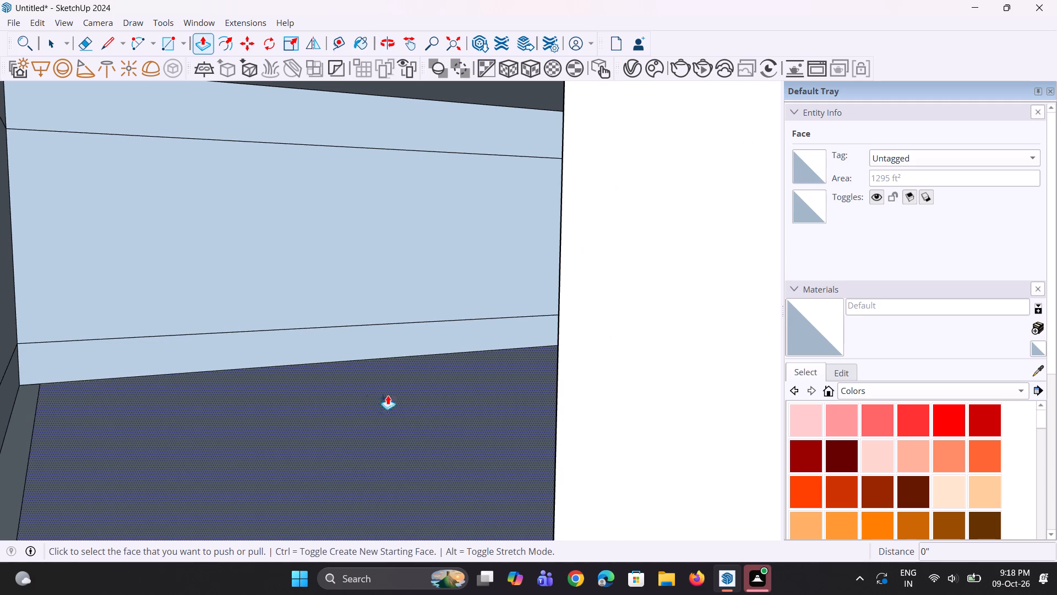
click(570, 409)
click(582, 420)
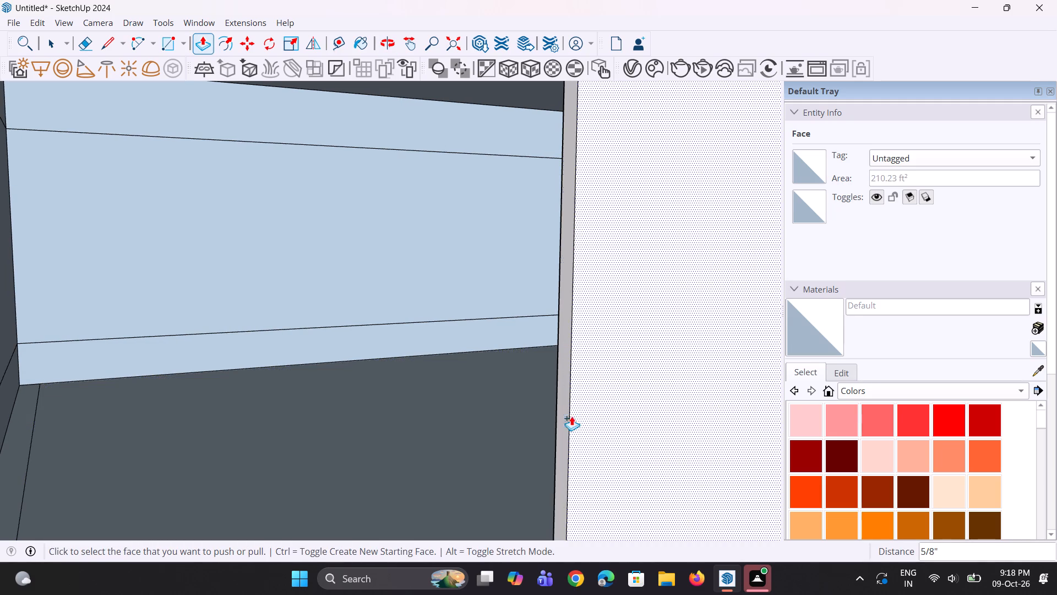
Push/Pull the back wall's new thin side face nearest the origin outward by about 3' 3 1/4" to cover the side gap.
click(563, 414)
scroll(480, 429, down, 12)
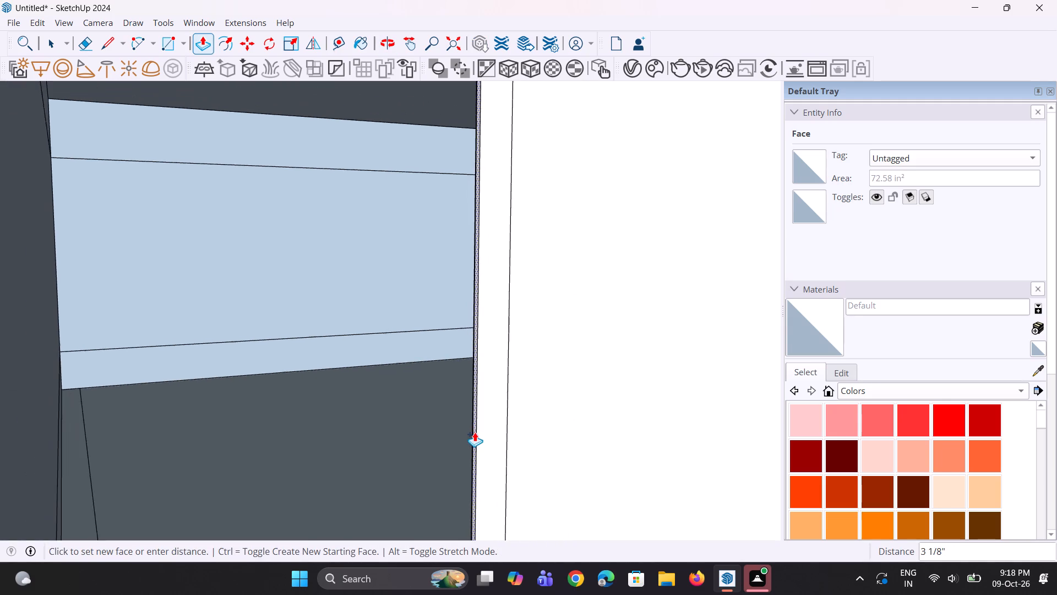
scroll(475, 432, down, 5)
scroll(460, 371, down, 3)
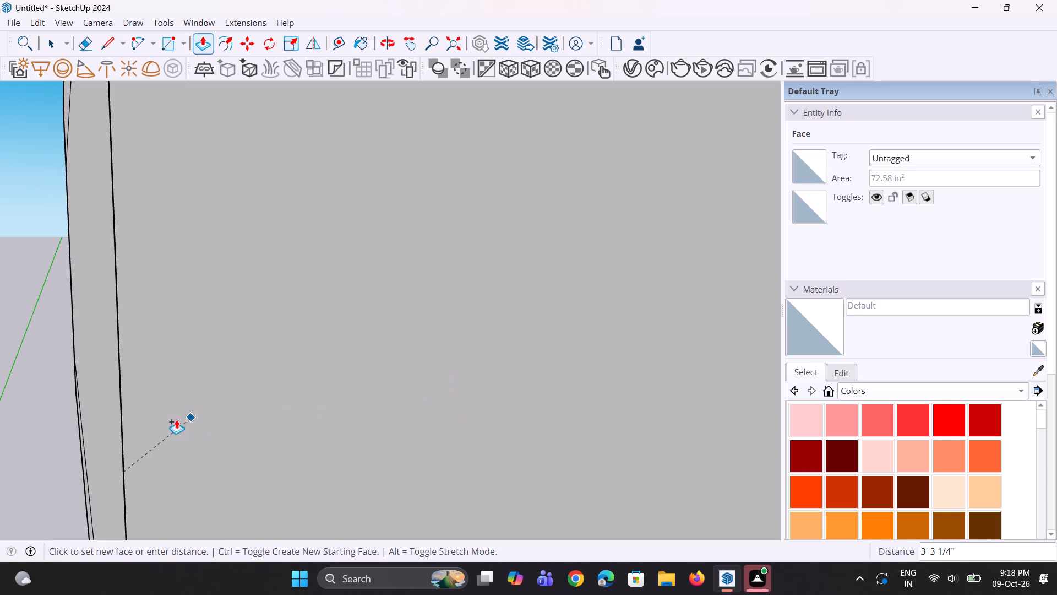
click(122, 407)
Erase the vertical seam between the back wall and its new side extension to merge them into one face.
scroll(84, 428, down, 2)
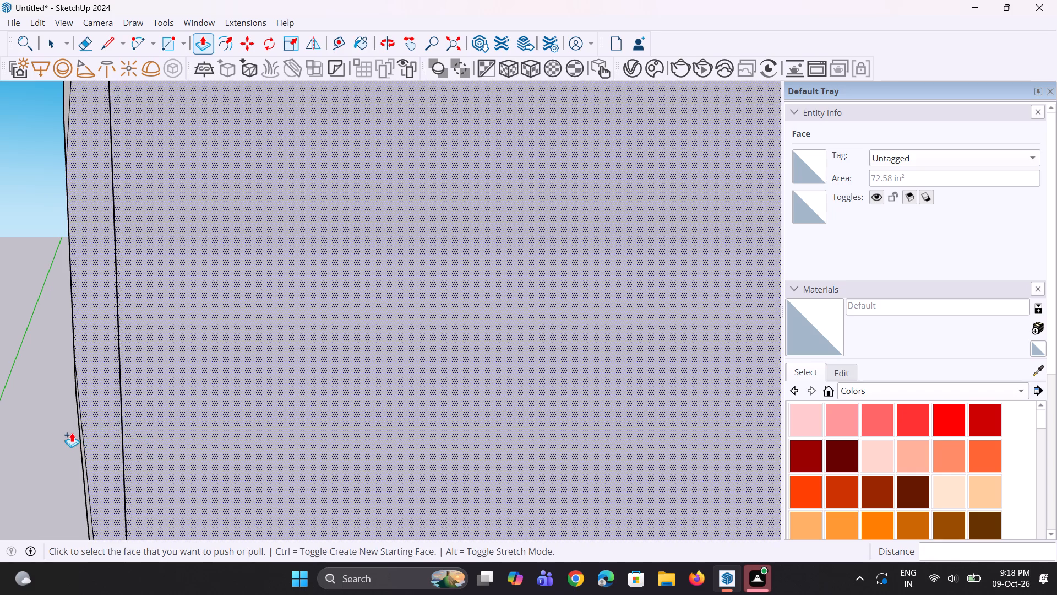
scroll(72, 432, down, 6)
middle_drag(434, 407, 211, 378)
scroll(241, 404, up, 1)
middle_drag(275, 390, 279, 390)
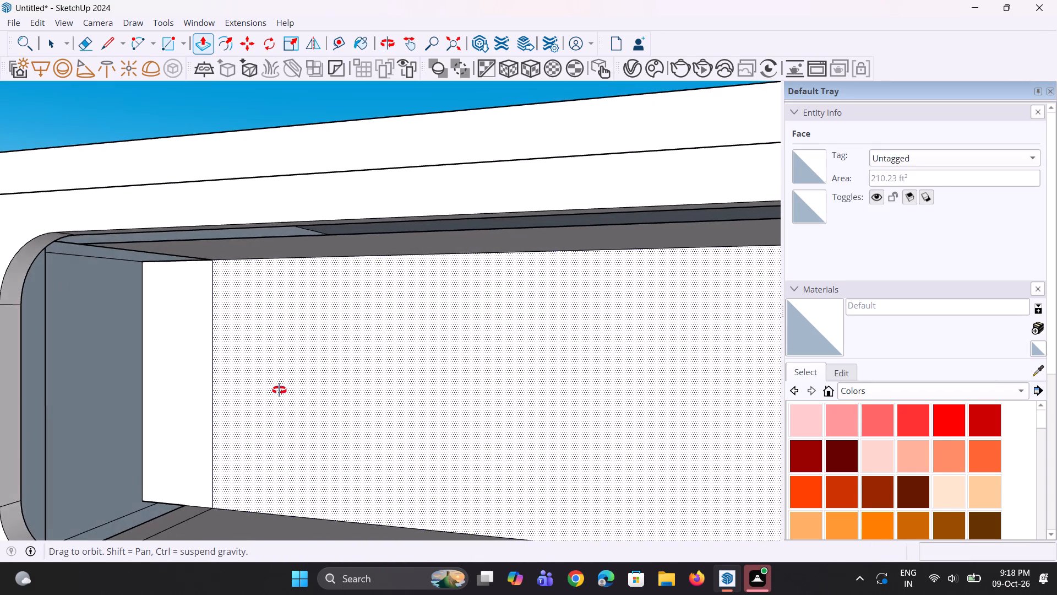
middle_drag(279, 390, 249, 375)
scroll(220, 386, up, 3)
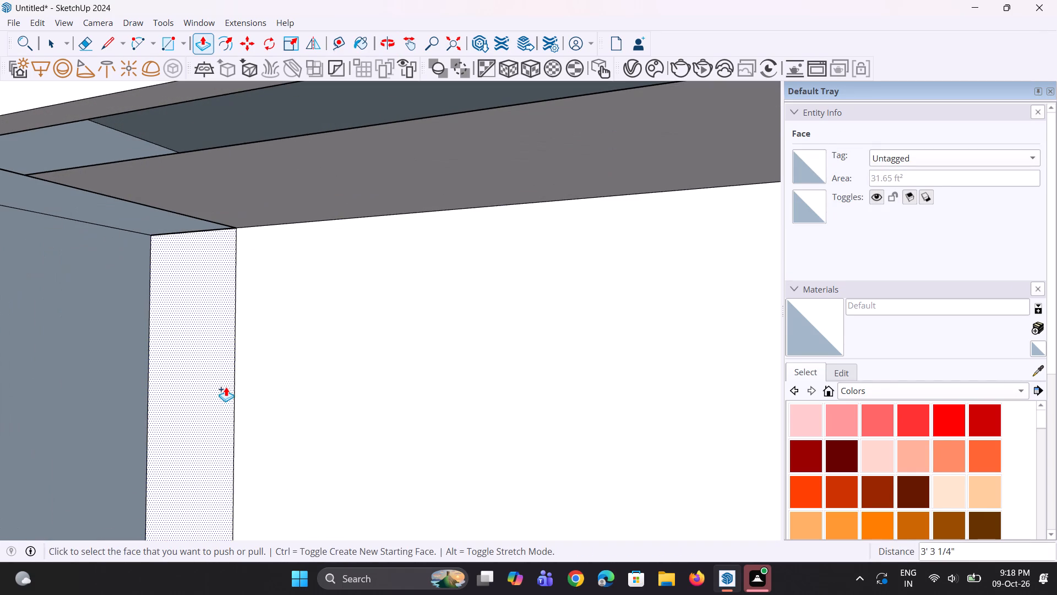
key(e)
click(233, 375)
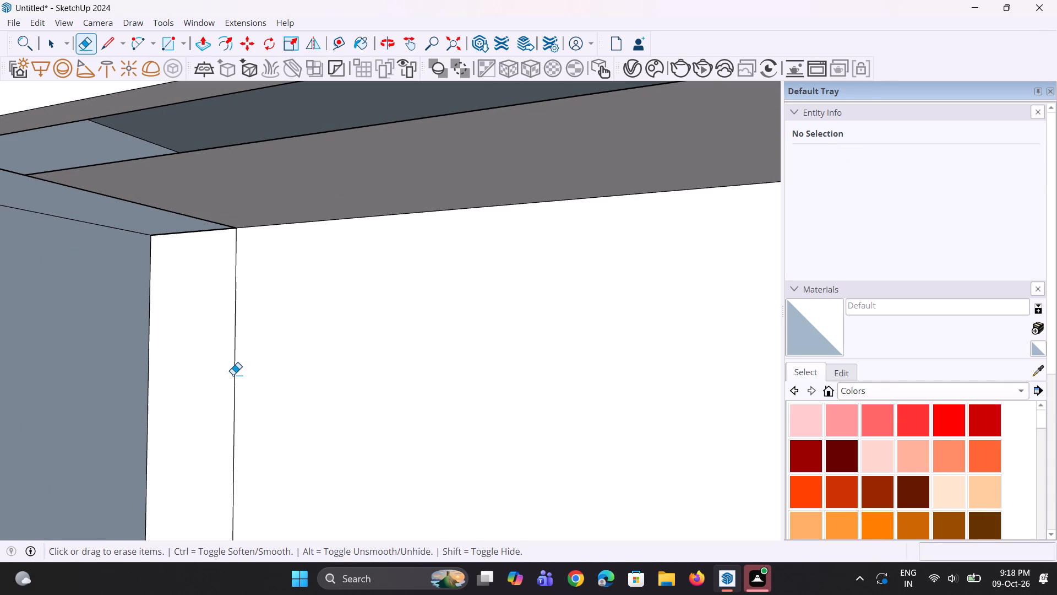
triple_click(233, 376)
Push/Pull the merged interior back wall forward toward the rounded opening by about 1' 7 13/16".
scroll(234, 374, up, 3)
scroll(237, 373, down, 9)
middle_drag(262, 404, 466, 452)
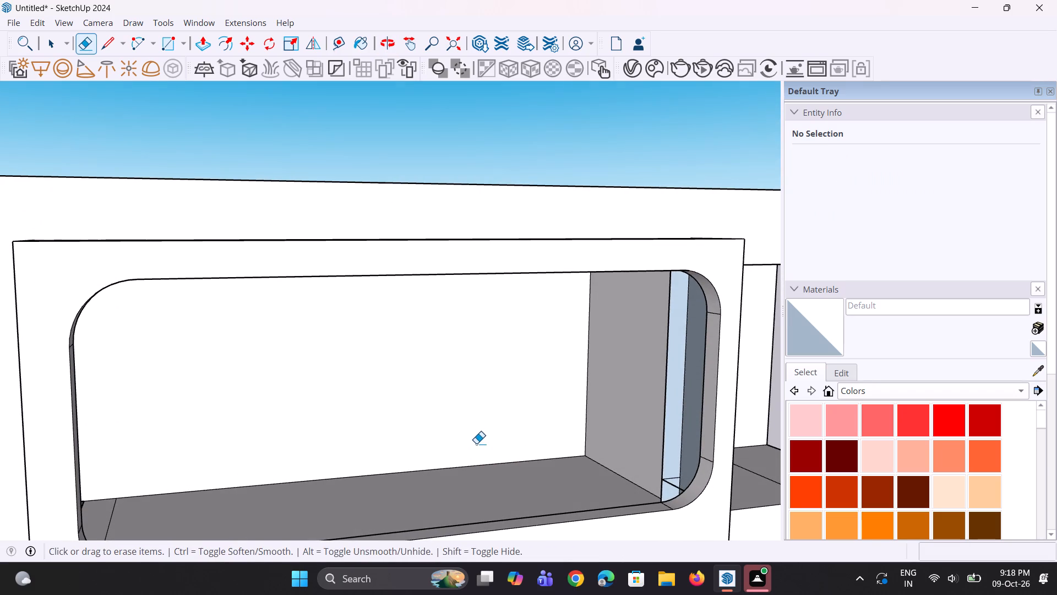
key(p)
click(470, 437)
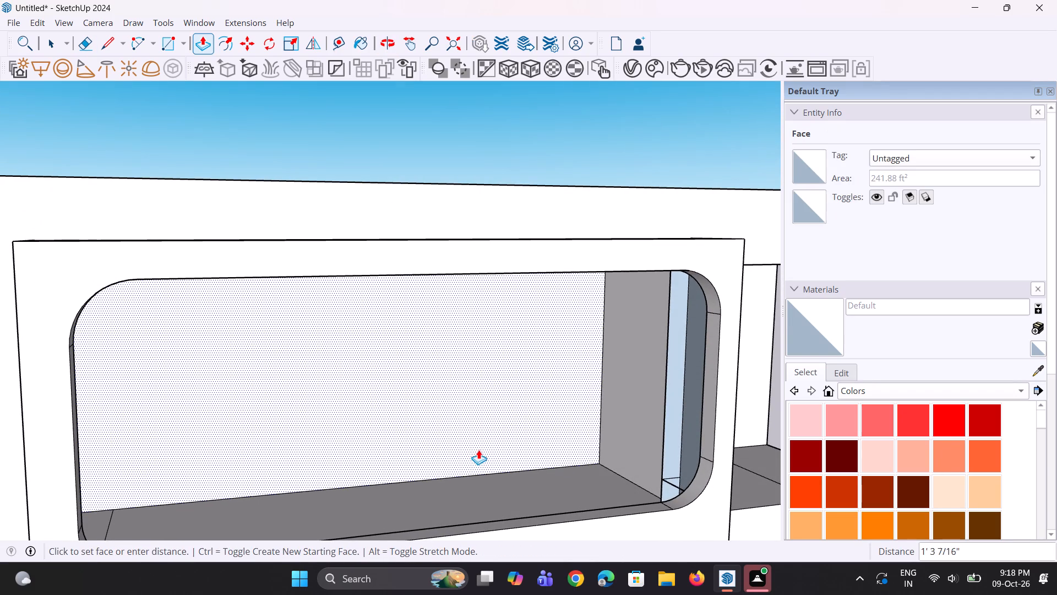
click(481, 452)
Push/Pull the interior side wall at the opening's far end from the origin inward by about 1' 7 1/8".
middle_drag(549, 441, 439, 407)
scroll(441, 407, down, 2)
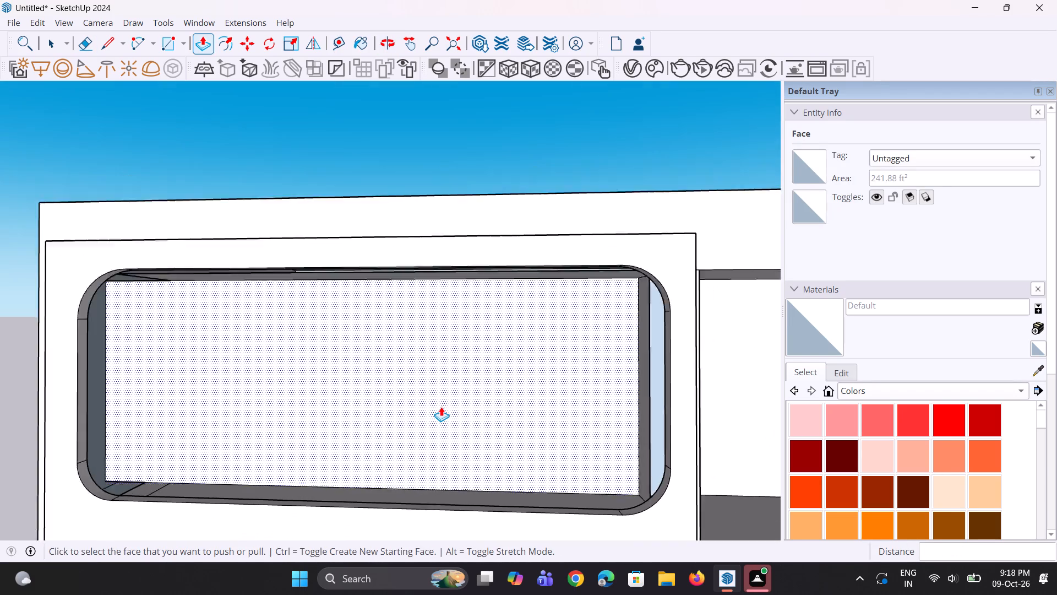
scroll(441, 407, down, 2)
middle_drag(451, 414, 600, 429)
scroll(597, 410, up, 5)
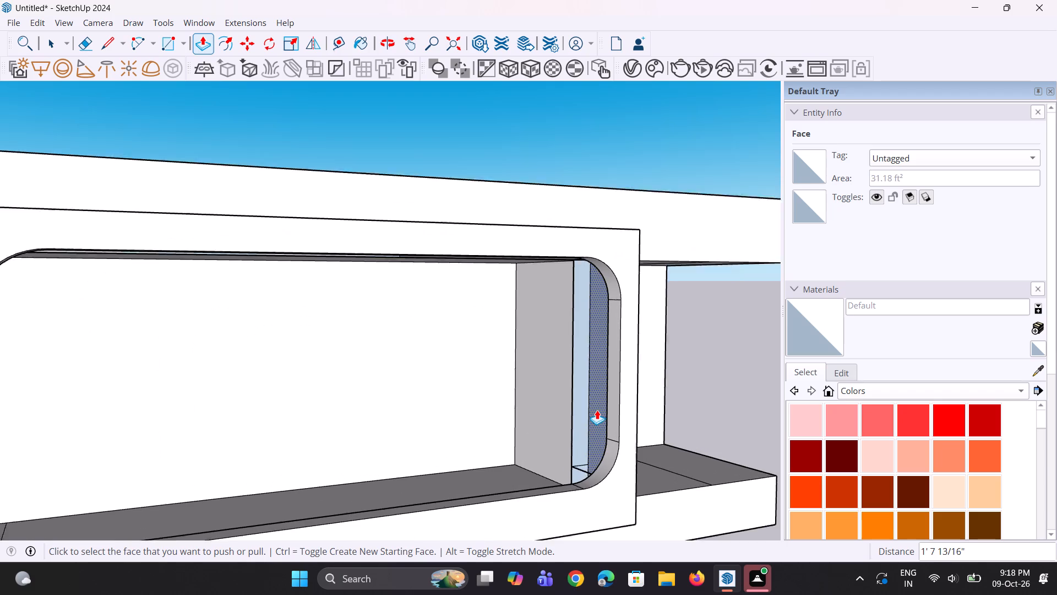
scroll(597, 410, up, 1)
click(553, 421)
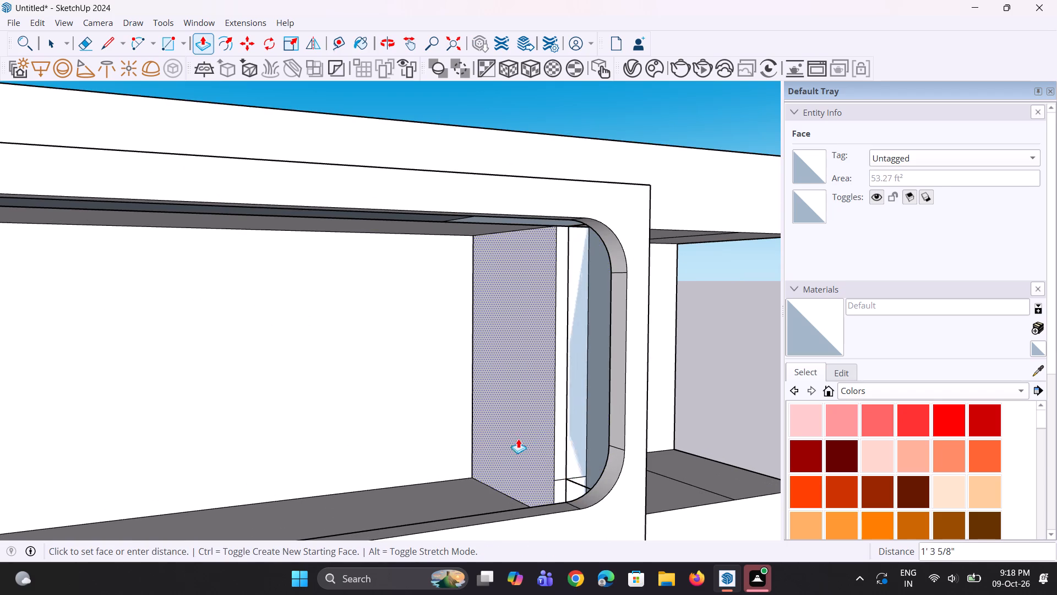
click(517, 439)
Erase the vertical seam on the narrow front-facing strip beside the interior side wall at the opening's far end.
middle_drag(598, 440, 522, 457)
scroll(533, 451, up, 2)
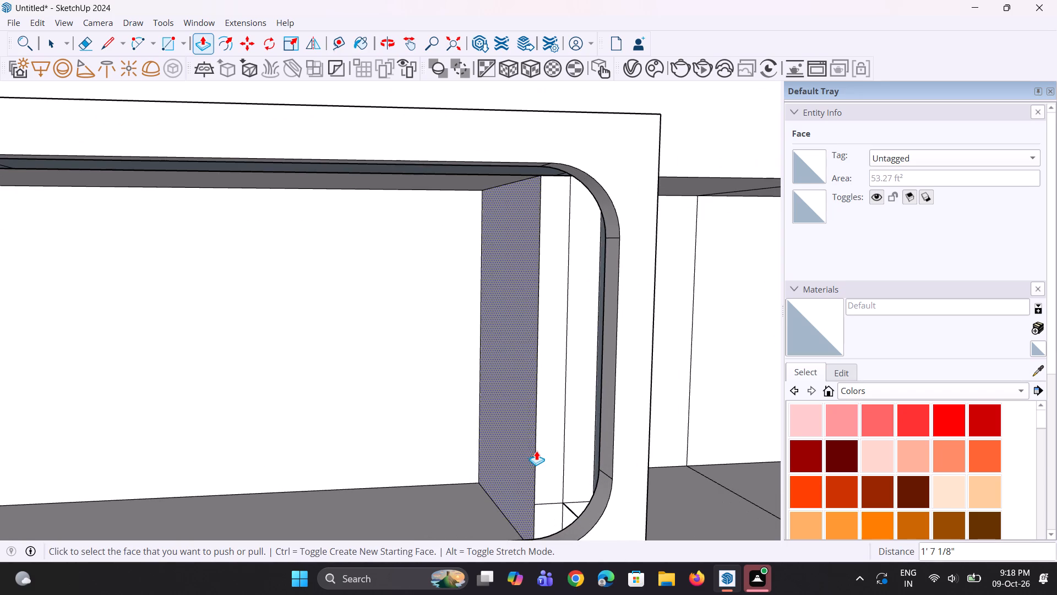
key(e)
click(565, 432)
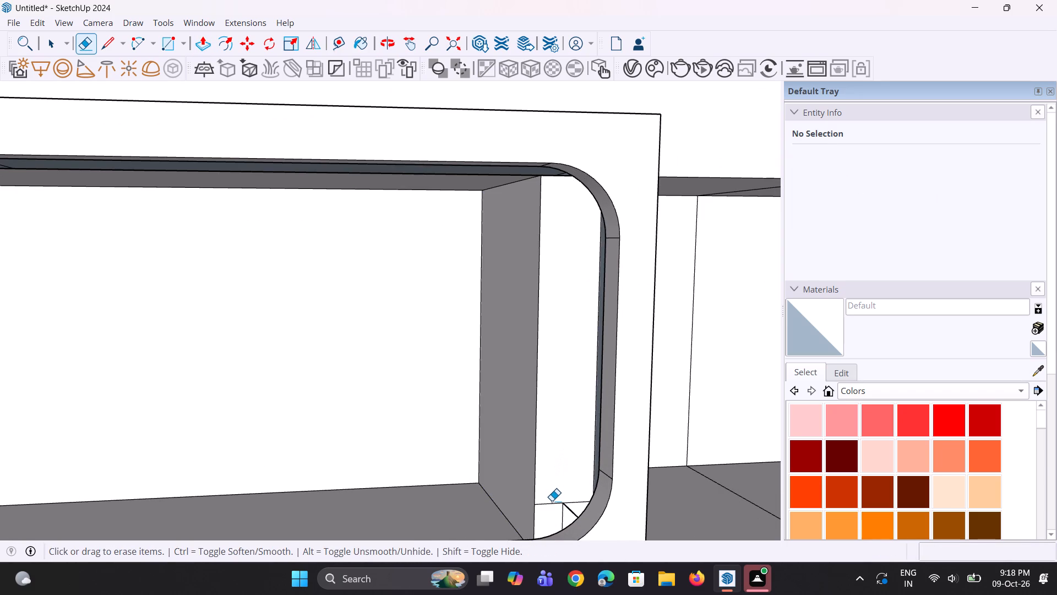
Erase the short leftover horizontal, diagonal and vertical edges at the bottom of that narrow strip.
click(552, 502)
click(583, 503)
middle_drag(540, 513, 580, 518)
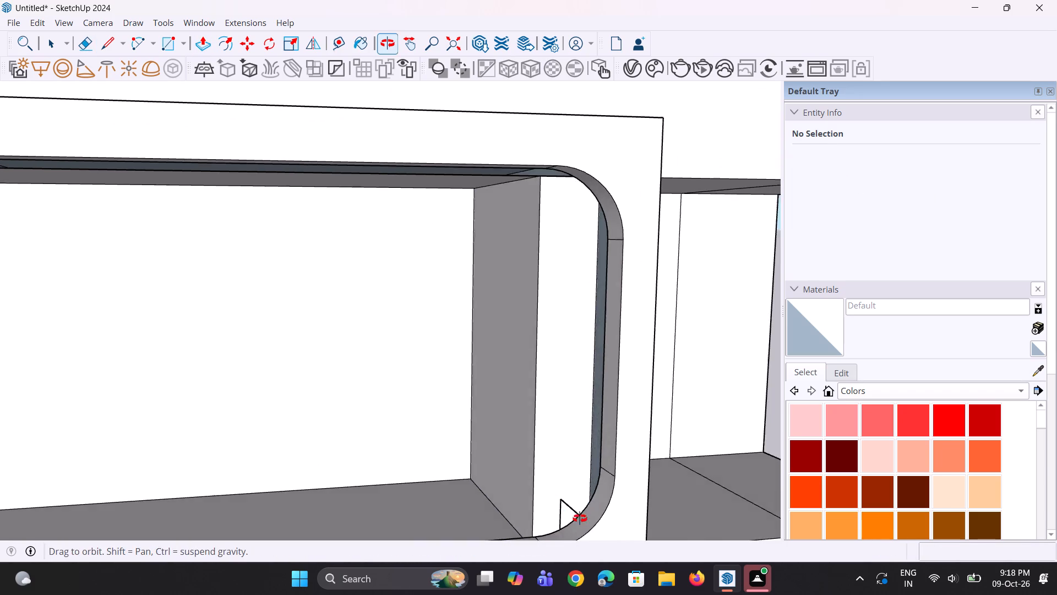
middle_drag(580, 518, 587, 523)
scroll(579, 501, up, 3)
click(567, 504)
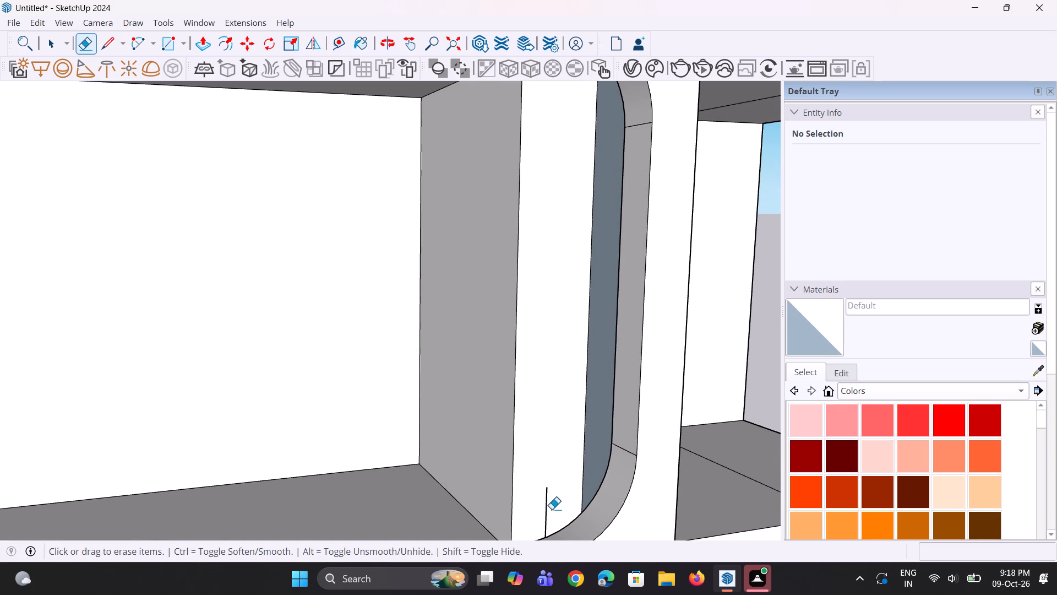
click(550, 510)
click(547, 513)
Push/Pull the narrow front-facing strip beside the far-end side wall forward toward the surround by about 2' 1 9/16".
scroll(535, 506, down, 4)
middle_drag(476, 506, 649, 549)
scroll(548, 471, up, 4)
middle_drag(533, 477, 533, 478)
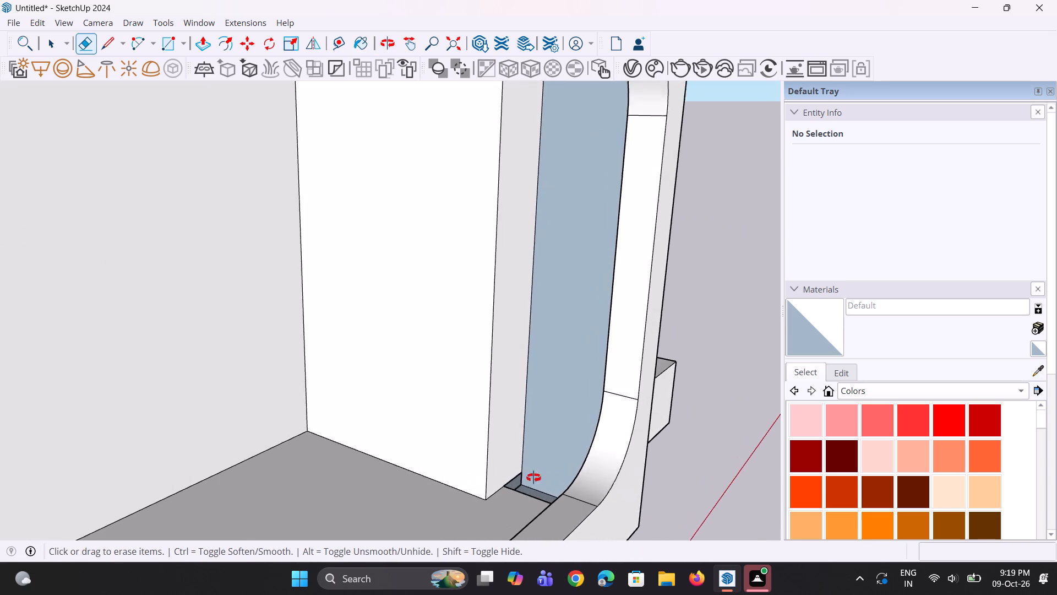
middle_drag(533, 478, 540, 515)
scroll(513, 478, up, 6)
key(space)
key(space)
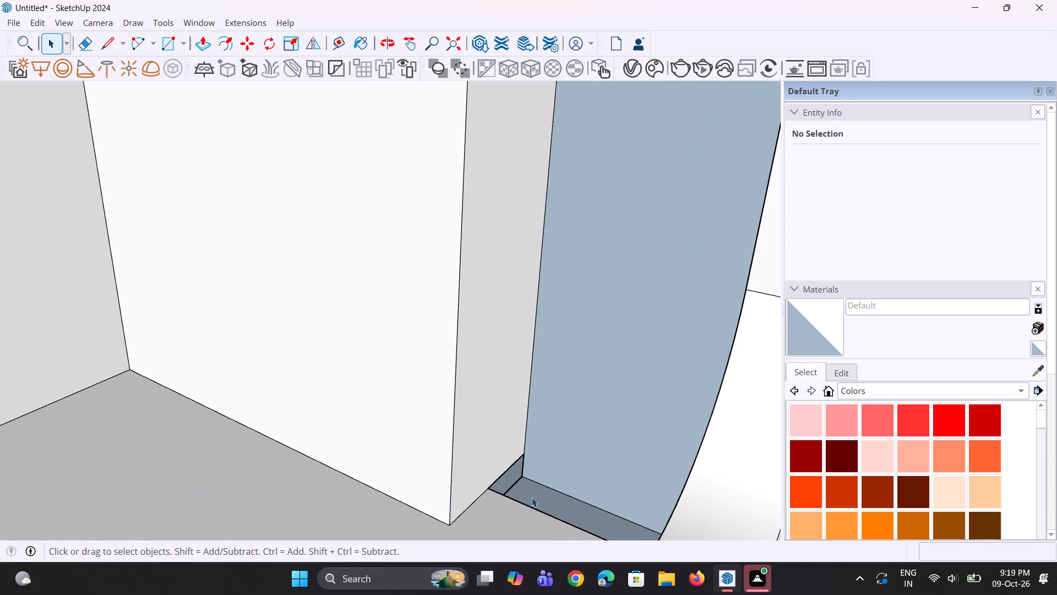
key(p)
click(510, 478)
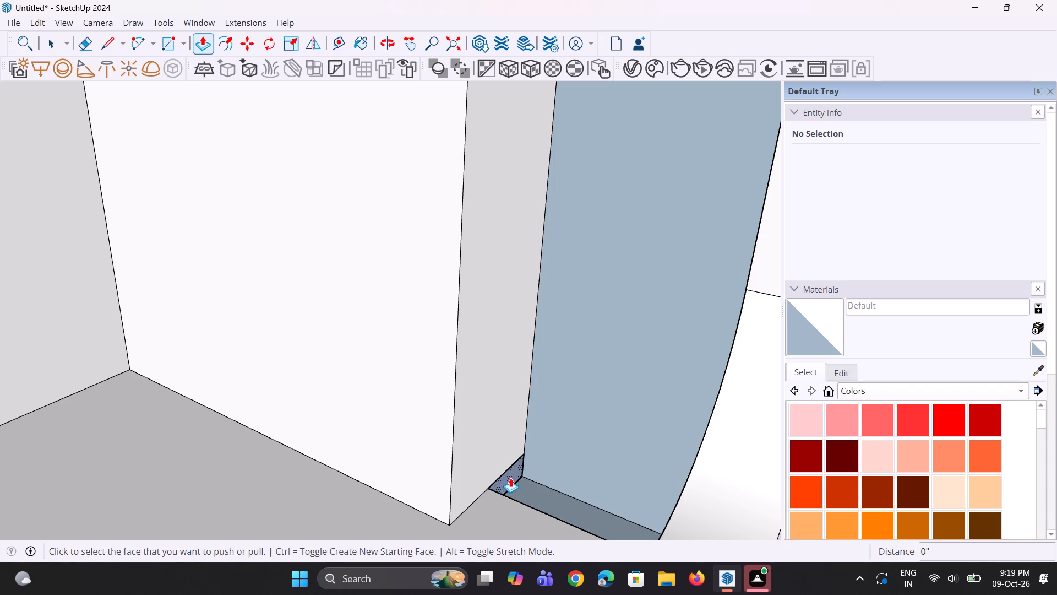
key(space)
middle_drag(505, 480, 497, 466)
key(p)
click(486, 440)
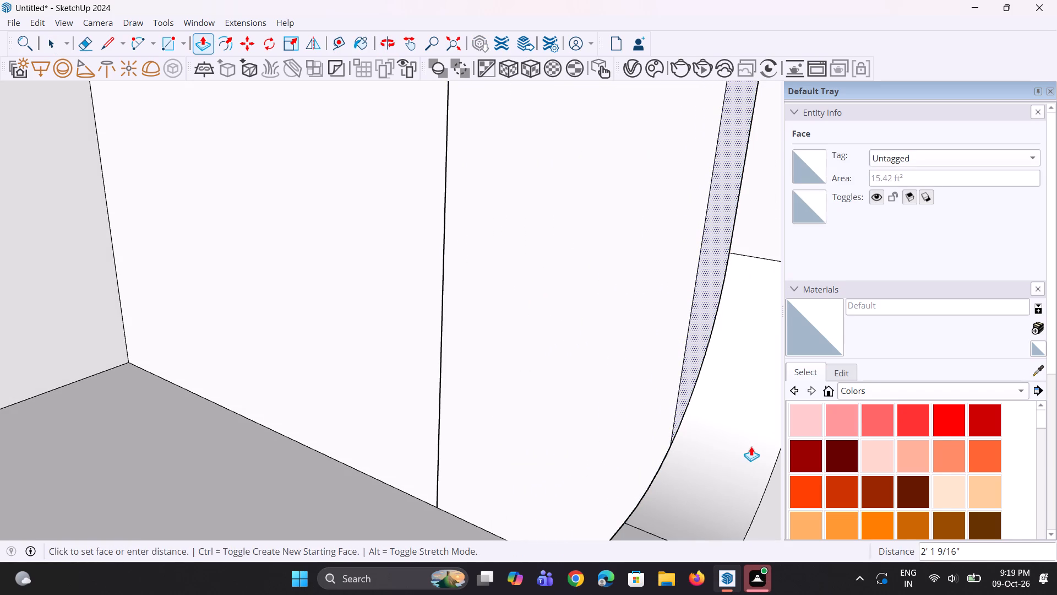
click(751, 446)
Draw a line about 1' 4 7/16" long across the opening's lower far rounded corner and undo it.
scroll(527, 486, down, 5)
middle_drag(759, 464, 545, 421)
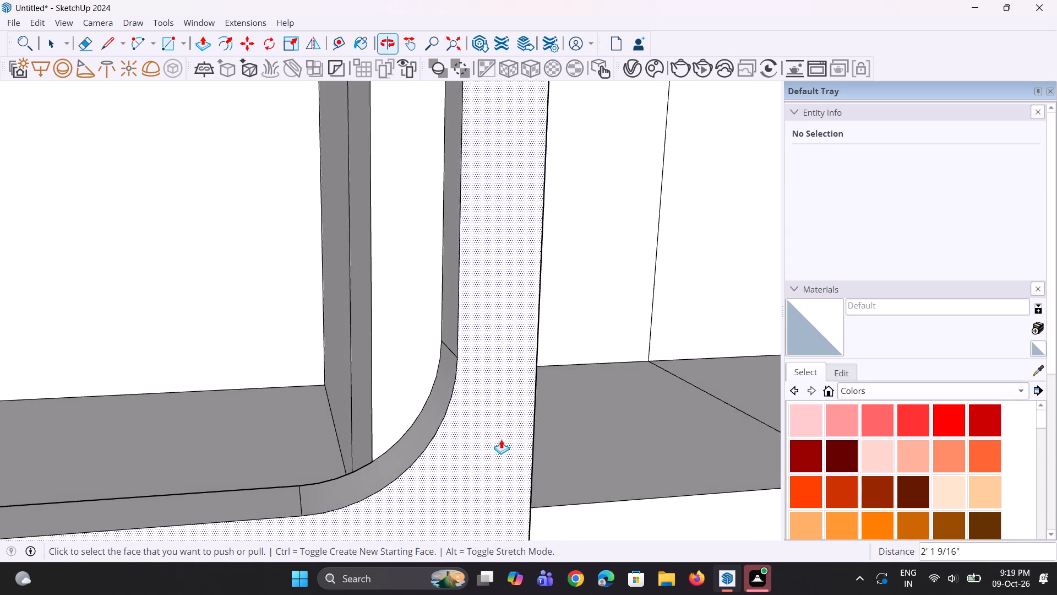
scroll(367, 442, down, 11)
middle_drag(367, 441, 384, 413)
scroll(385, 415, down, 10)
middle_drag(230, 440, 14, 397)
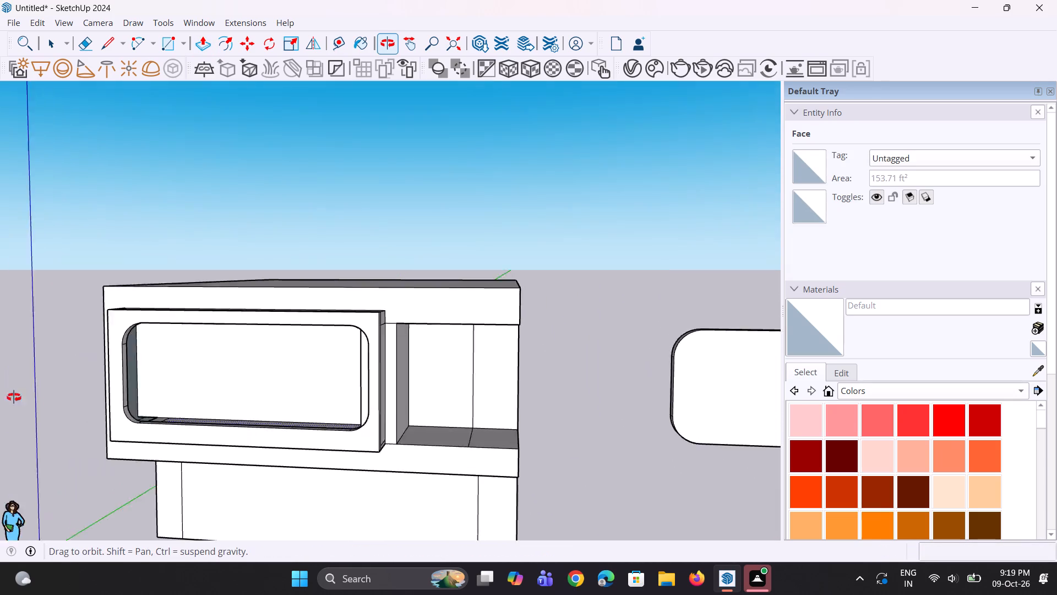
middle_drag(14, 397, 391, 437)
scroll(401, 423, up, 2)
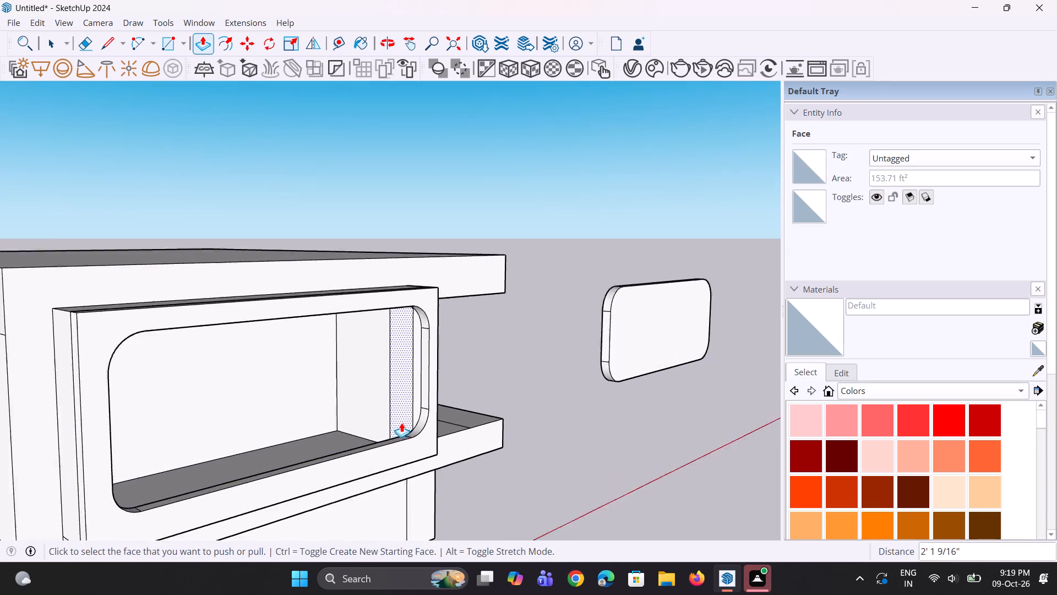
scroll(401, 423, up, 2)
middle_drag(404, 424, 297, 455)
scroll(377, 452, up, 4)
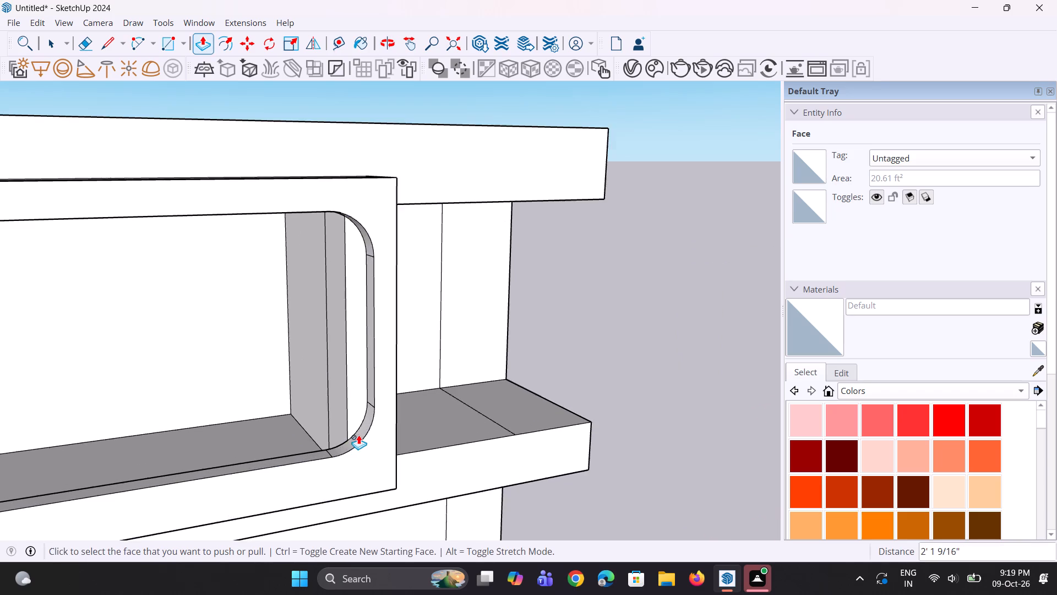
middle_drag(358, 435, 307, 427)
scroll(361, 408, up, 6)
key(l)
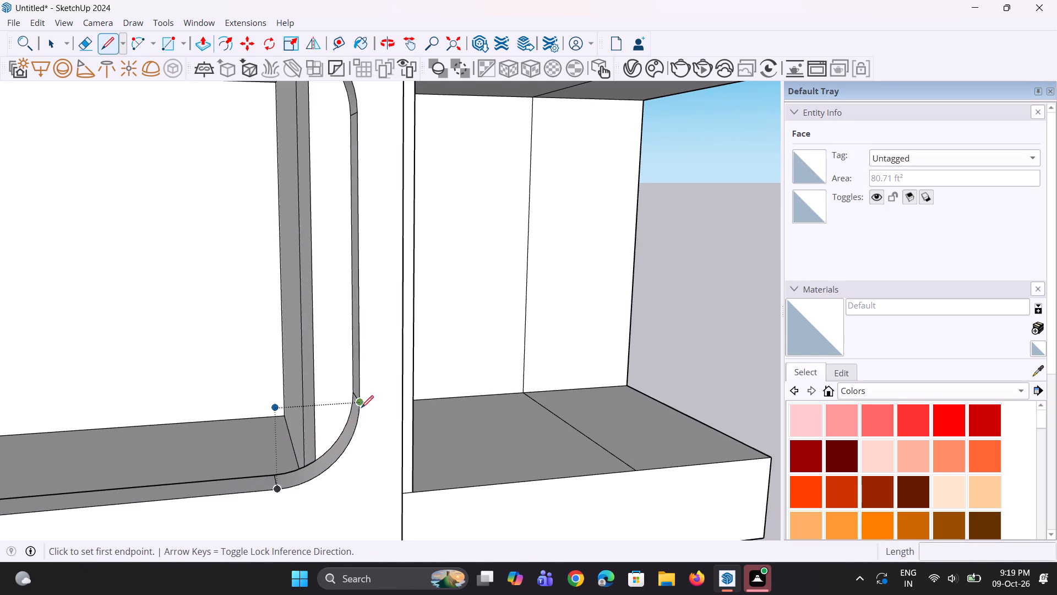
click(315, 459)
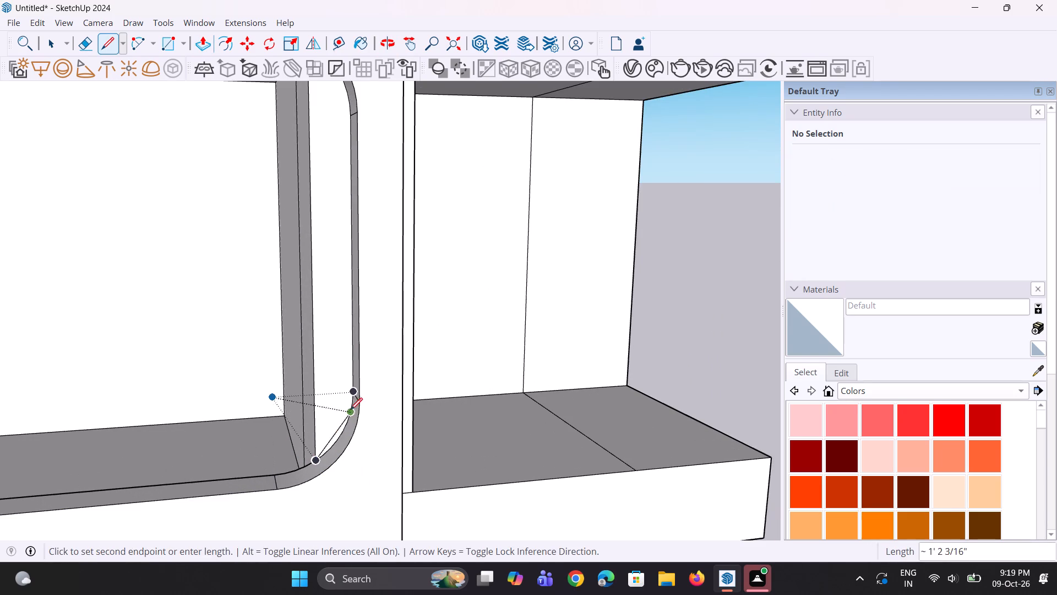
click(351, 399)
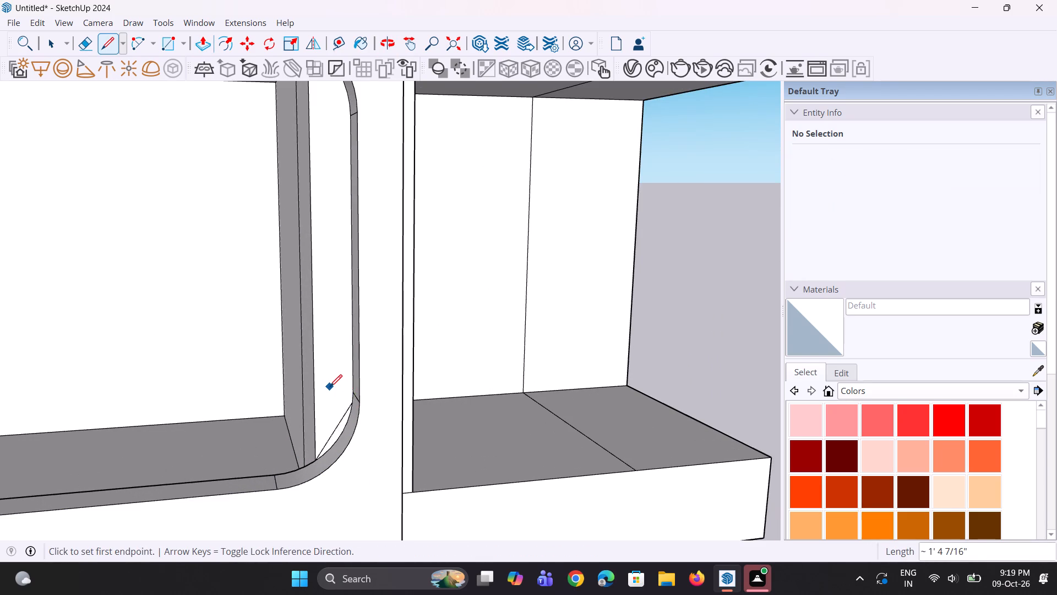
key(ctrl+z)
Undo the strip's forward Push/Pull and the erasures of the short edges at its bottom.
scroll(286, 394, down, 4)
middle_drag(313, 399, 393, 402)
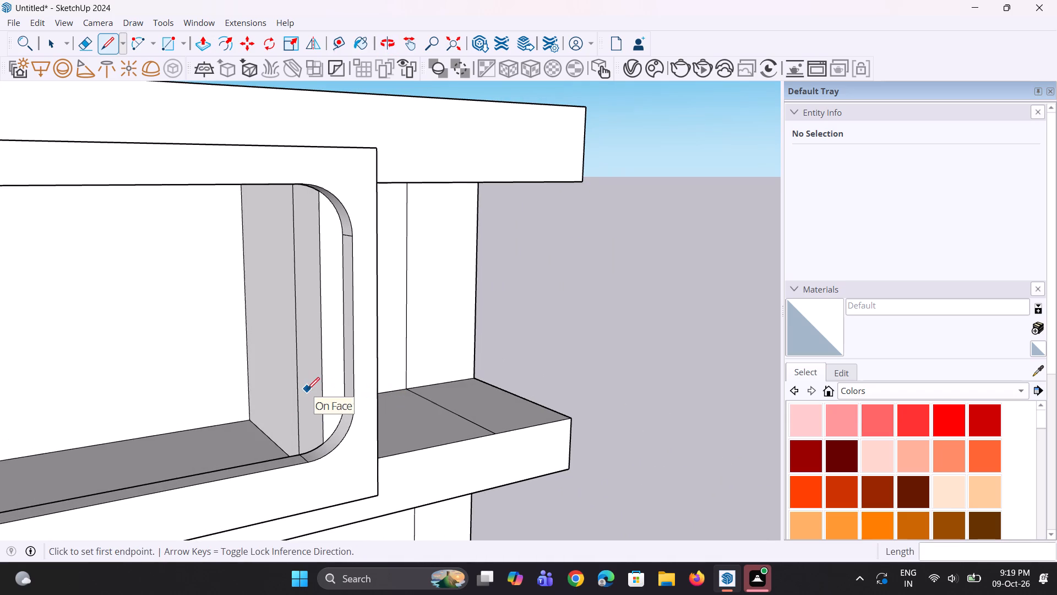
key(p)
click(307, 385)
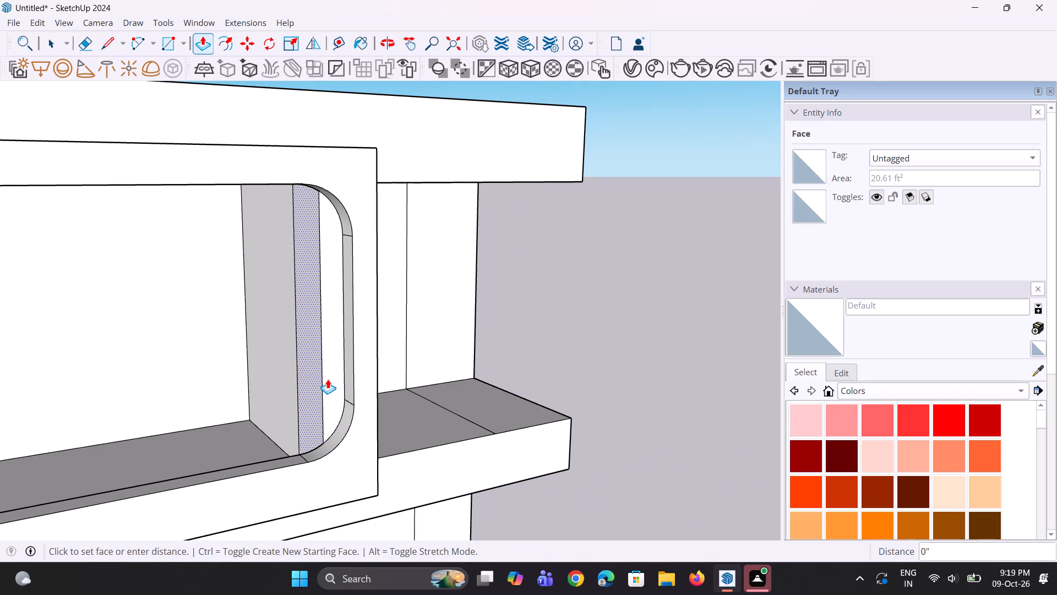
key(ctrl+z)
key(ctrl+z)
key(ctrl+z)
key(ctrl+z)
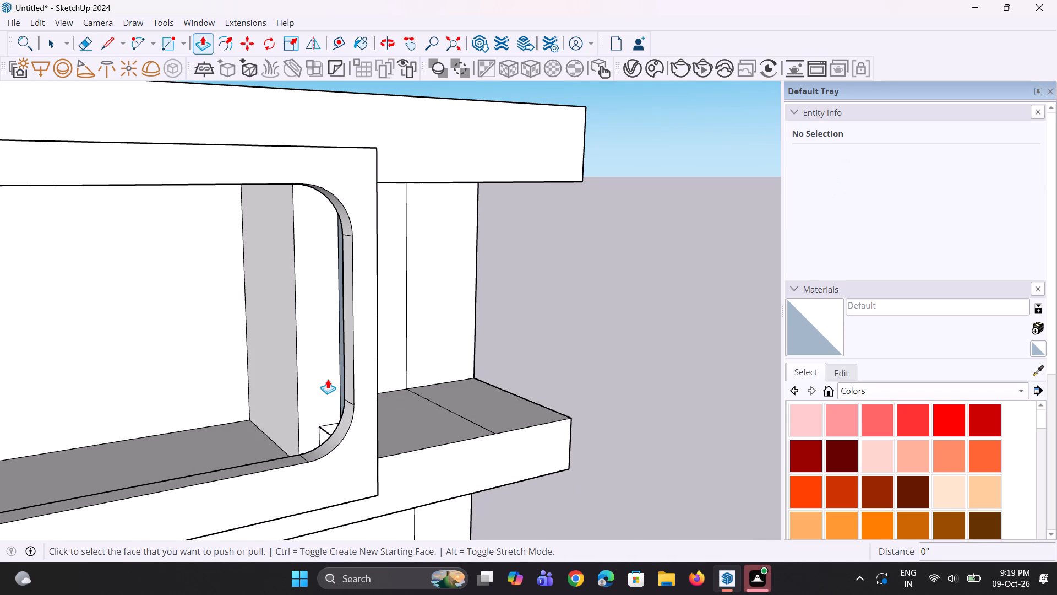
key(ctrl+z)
Push/Pull the interior side wall at the opening's far end outward, away from the origin.
middle_drag(312, 387, 226, 404)
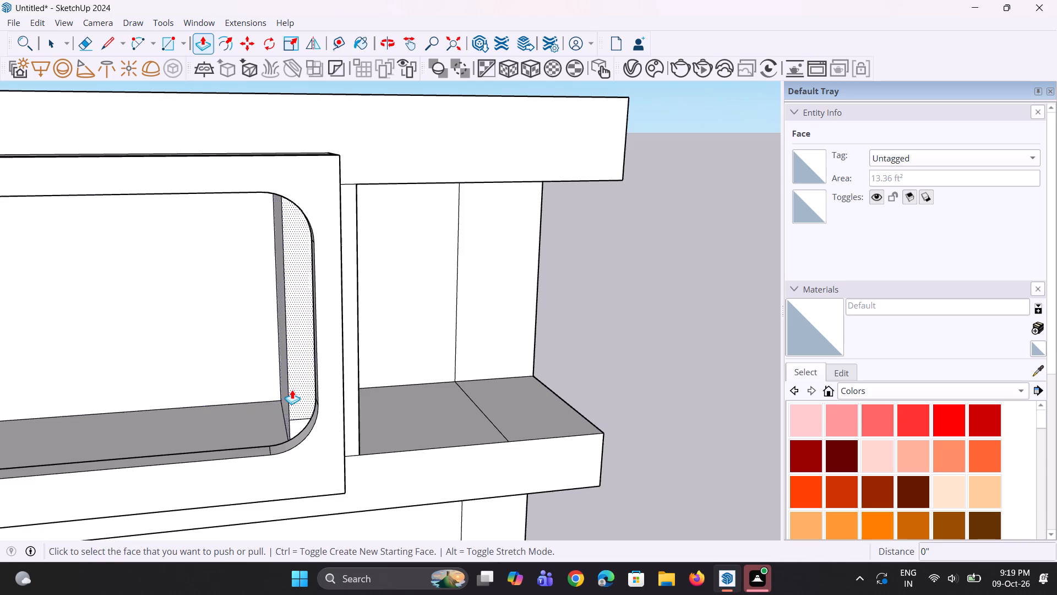
middle_drag(296, 390, 390, 401)
click(291, 367)
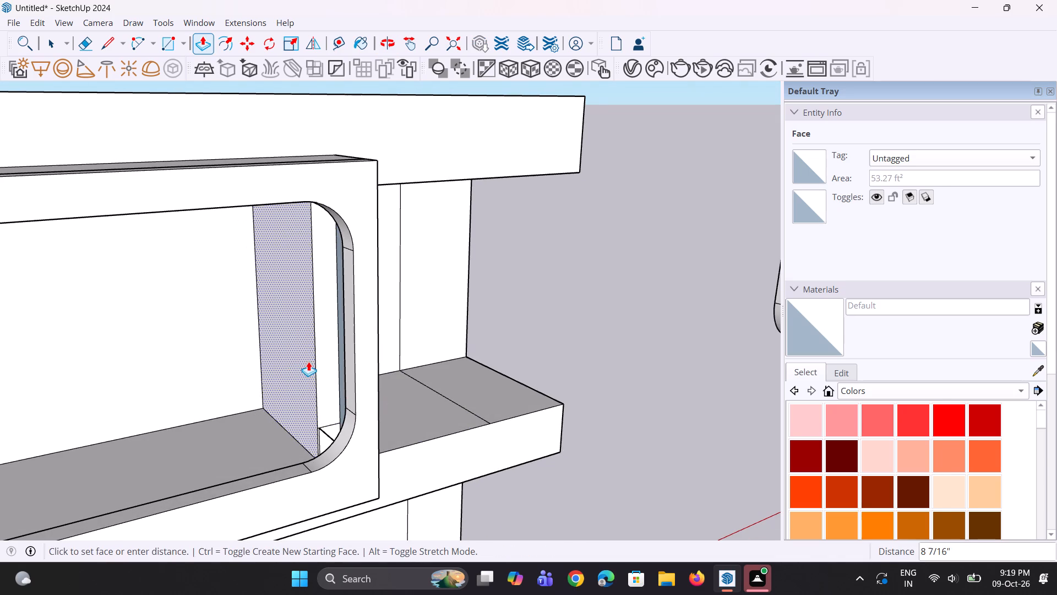
click(331, 373)
middle_drag(346, 393, 286, 399)
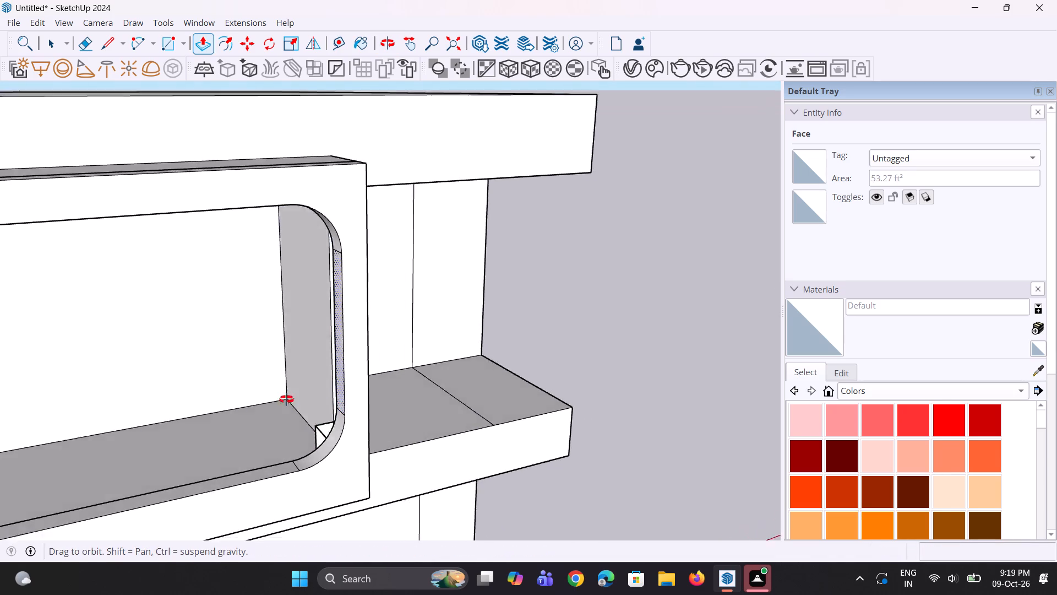
middle_drag(286, 399, 250, 396)
Push/Pull the exterior side wall in the open recess beside the surround inward toward the opening's interior.
scroll(253, 393, down, 14)
middle_drag(274, 381, 286, 344)
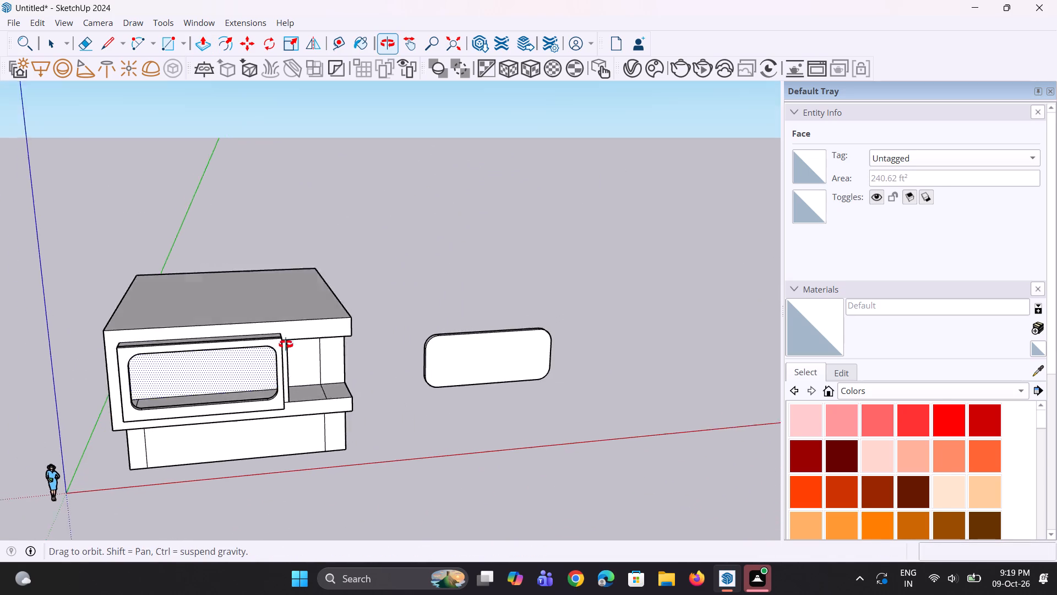
middle_drag(286, 344, 290, 318)
scroll(271, 396, up, 3)
middle_drag(271, 396, 77, 409)
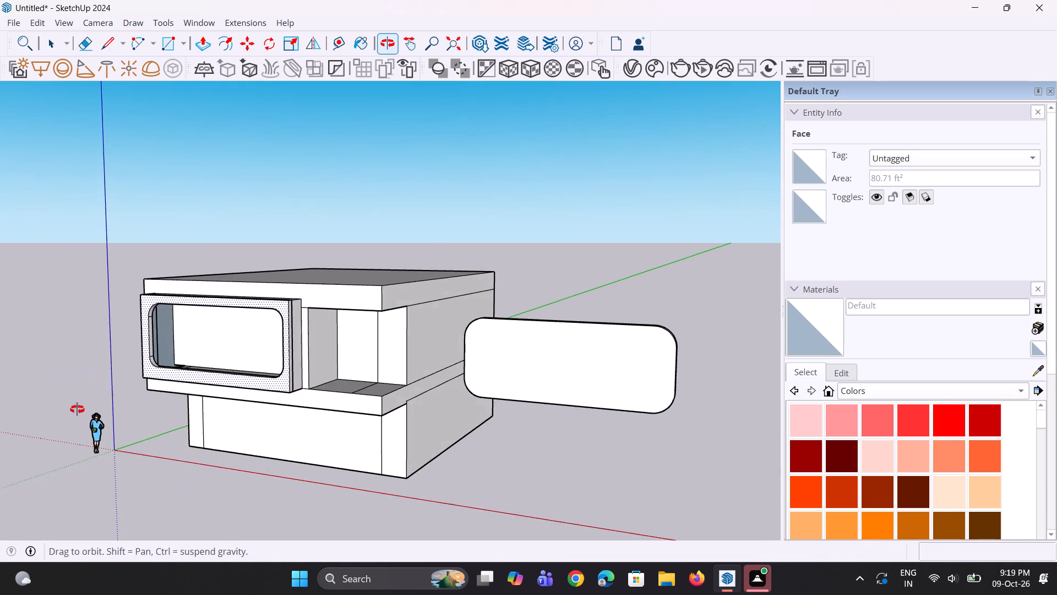
middle_drag(77, 409, 156, 414)
scroll(288, 377, up, 2)
click(316, 362)
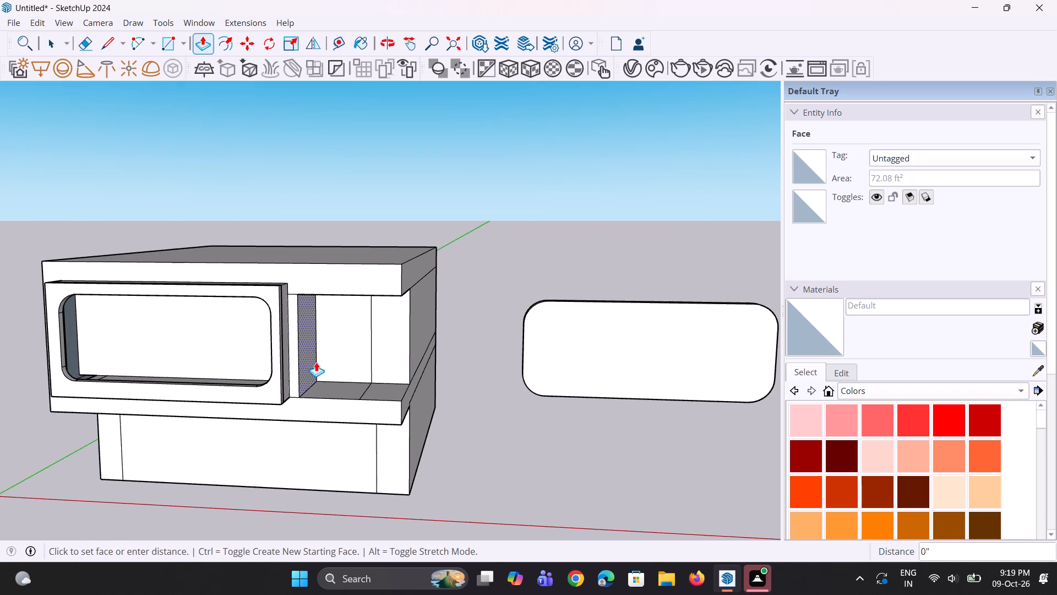
click(305, 360)
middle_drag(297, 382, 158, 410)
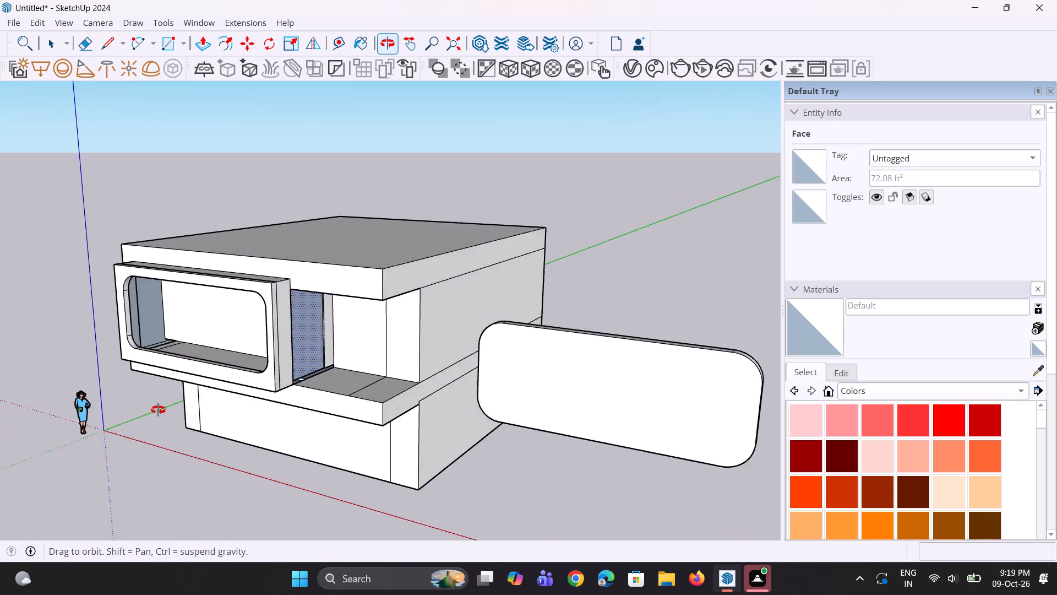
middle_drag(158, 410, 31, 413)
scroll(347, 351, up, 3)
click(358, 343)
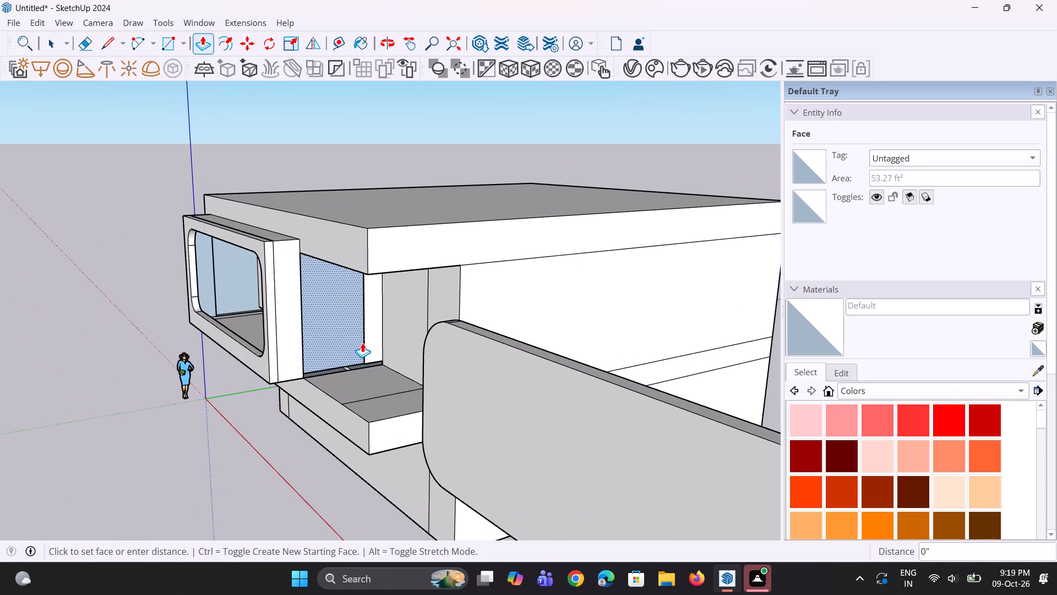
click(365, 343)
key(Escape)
Erase the vertical edge of the leftover partition face between the opening's interior and the recess to remove that face.
scroll(368, 344, up, 6)
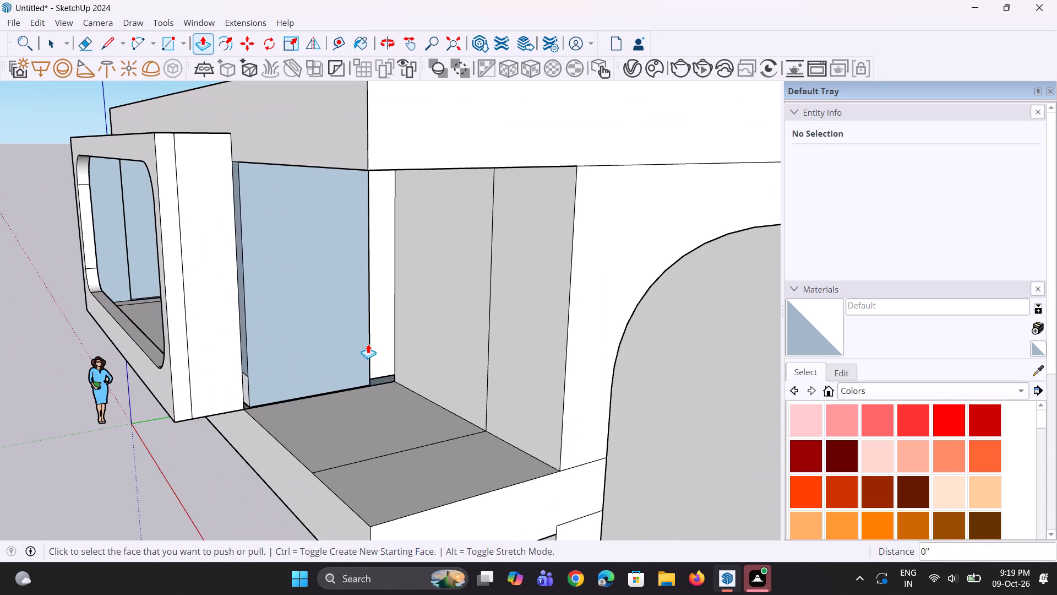
key(space)
key(space)
text(e)
click(368, 336)
Erase the short leftover edges near the floor where the removed partition met the surround's far end.
middle_drag(362, 371, 373, 386)
scroll(253, 398, up, 2)
click(258, 388)
click(255, 374)
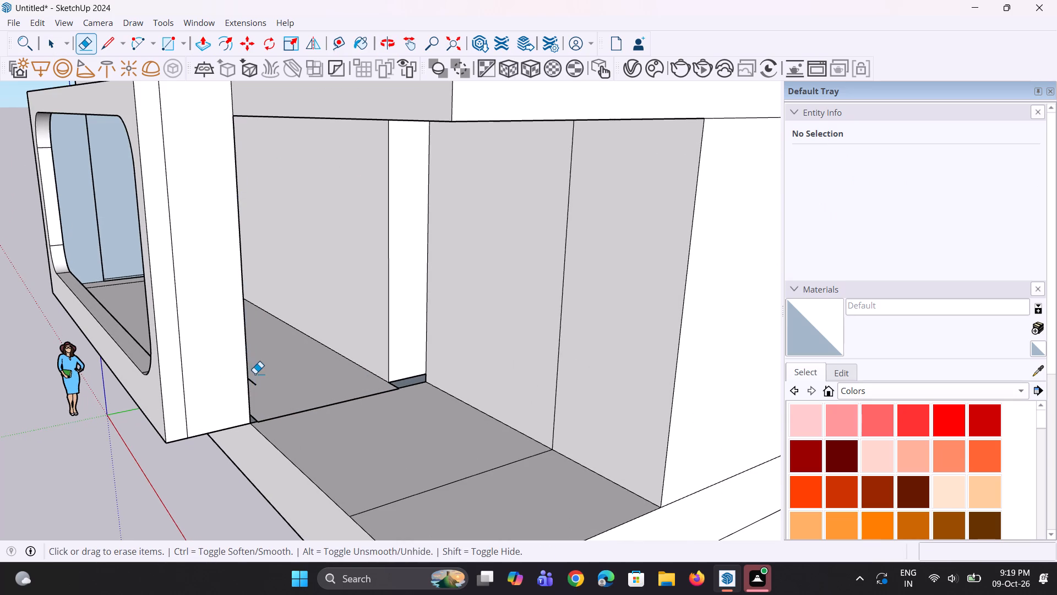
middle_drag(258, 383, 189, 421)
scroll(196, 415, up, 4)
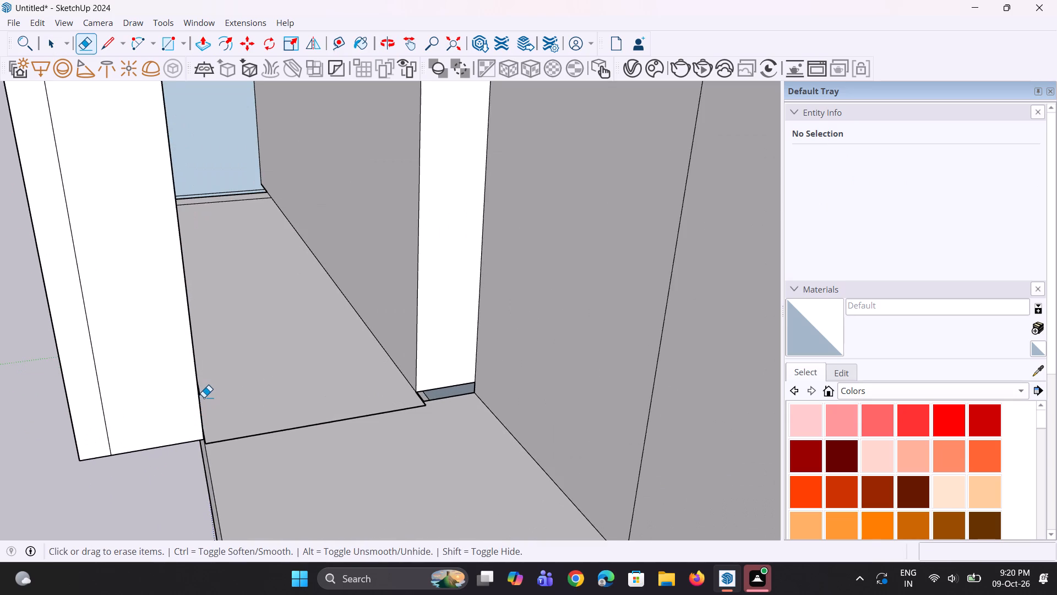
click(204, 397)
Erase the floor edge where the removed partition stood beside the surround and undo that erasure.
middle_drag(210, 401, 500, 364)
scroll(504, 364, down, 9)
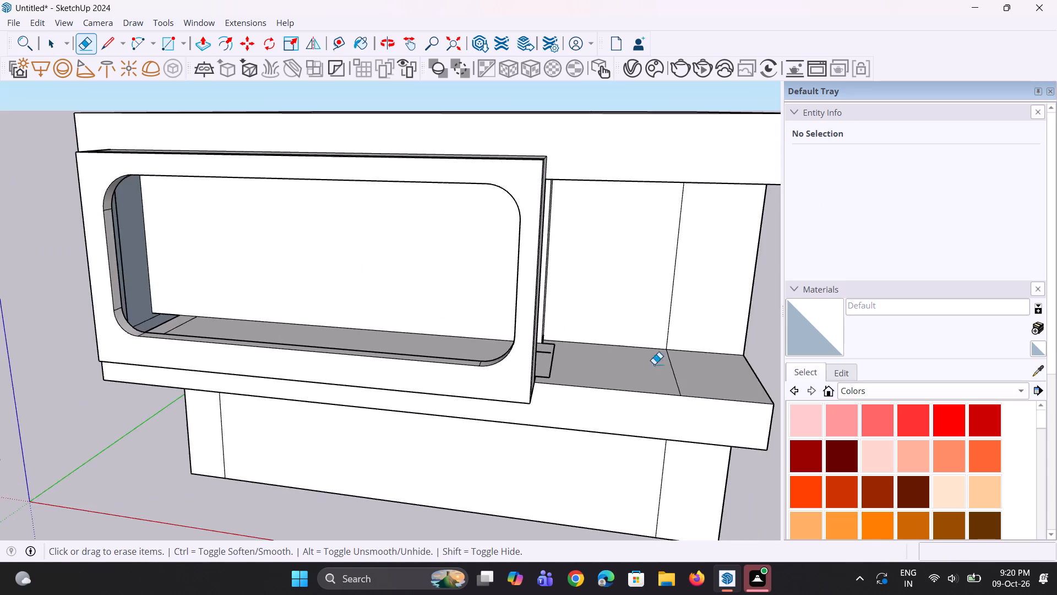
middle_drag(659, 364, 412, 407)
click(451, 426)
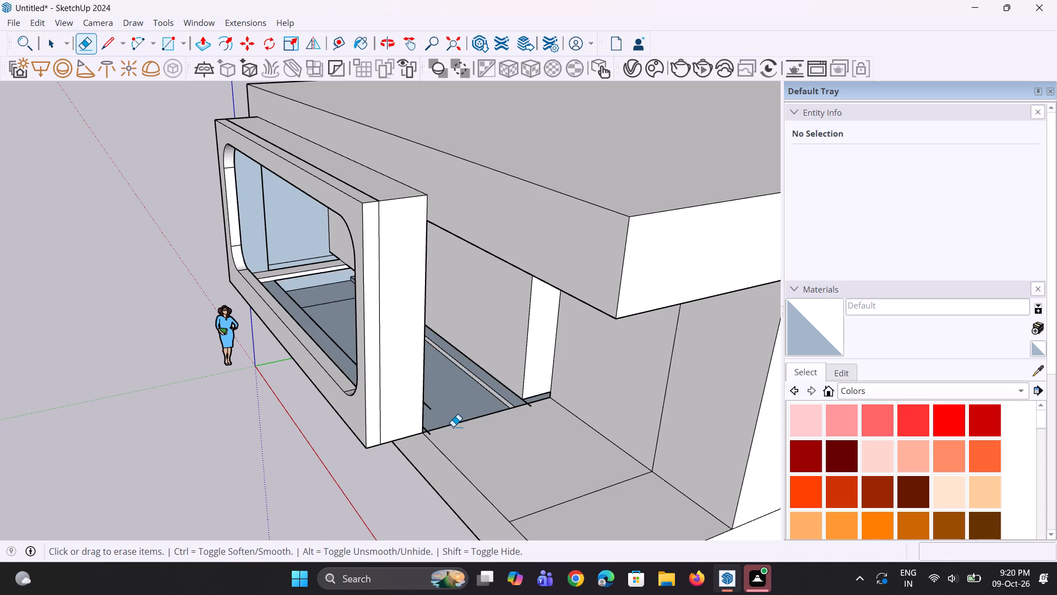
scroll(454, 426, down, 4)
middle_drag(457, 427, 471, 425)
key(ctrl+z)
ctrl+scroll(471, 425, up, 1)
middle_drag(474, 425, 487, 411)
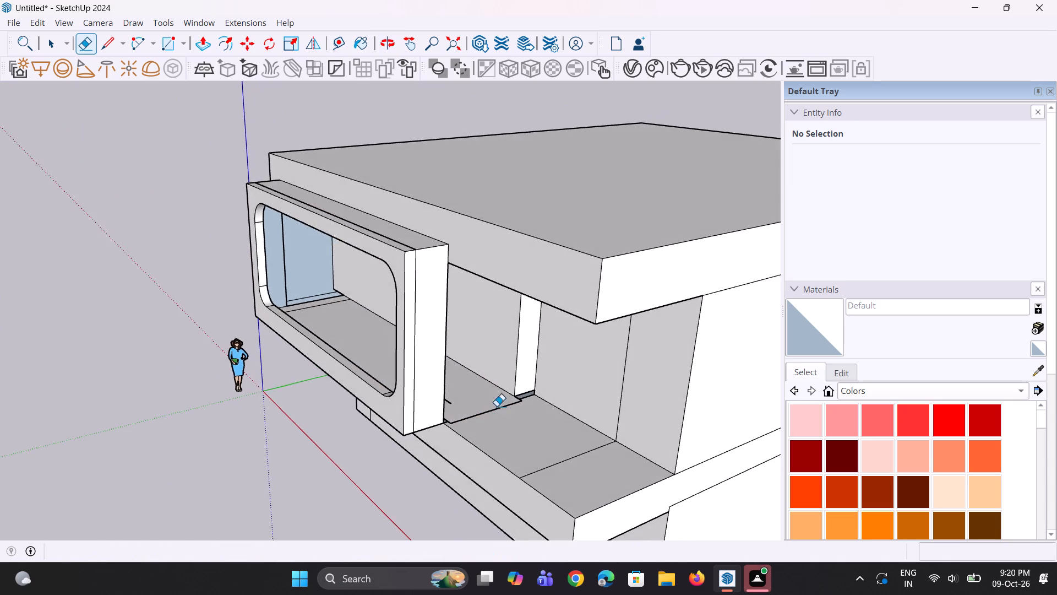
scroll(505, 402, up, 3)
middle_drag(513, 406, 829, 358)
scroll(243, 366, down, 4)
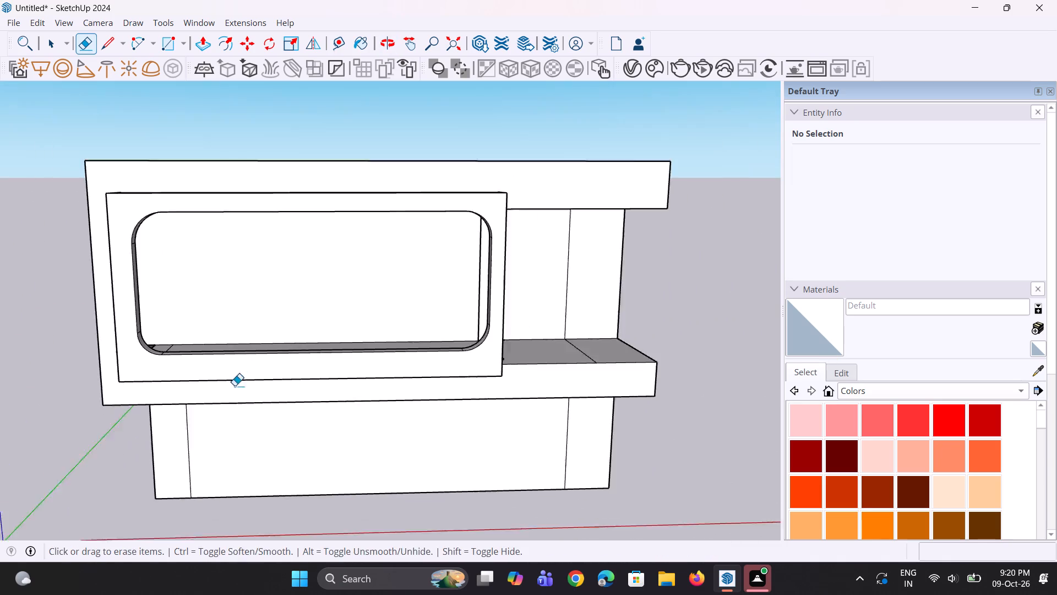
Draw a rectangle about 9' 8" by 1' 8" over the open vertical slot in the exterior side wall to close it.
middle_drag(44, 405, 1, 429)
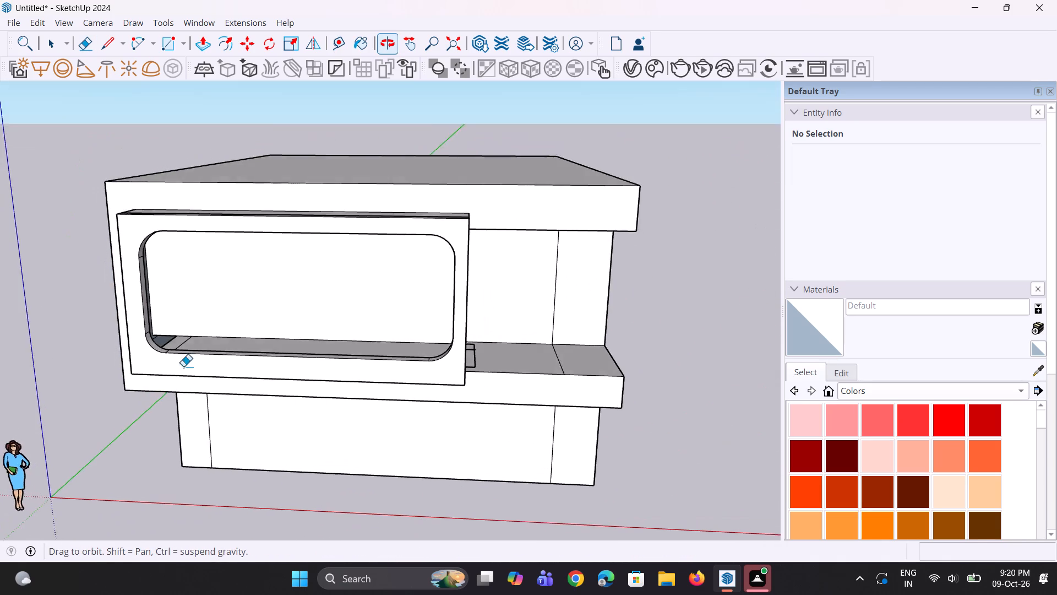
scroll(192, 362, up, 3)
middle_drag(194, 364, 526, 388)
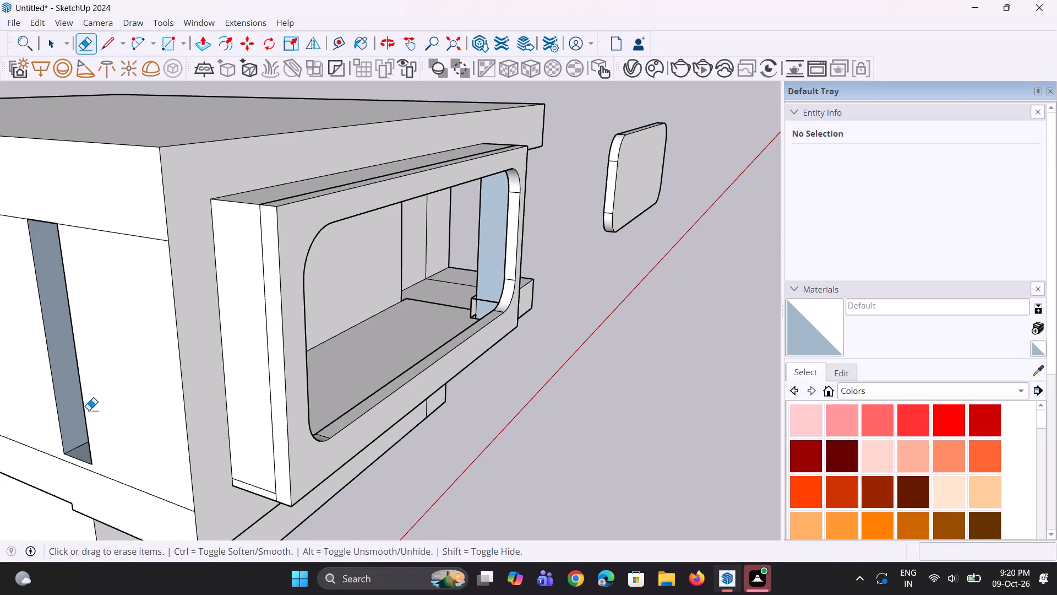
click(89, 410)
middle_drag(89, 429, 279, 421)
scroll(292, 413, down, 4)
middle_drag(291, 413, 316, 383)
key(r)
scroll(269, 369, up, 2)
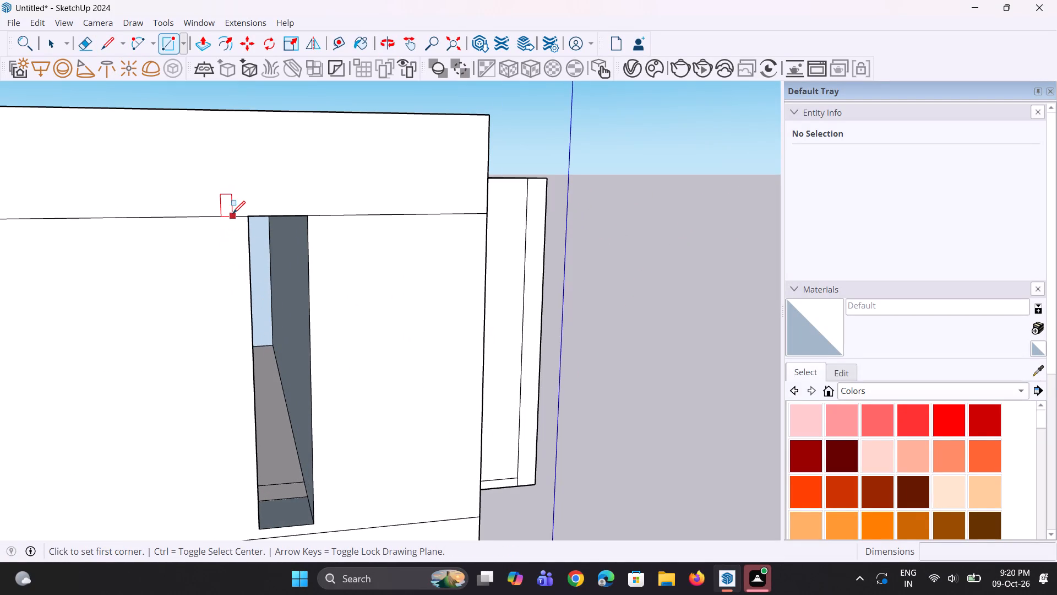
click(246, 216)
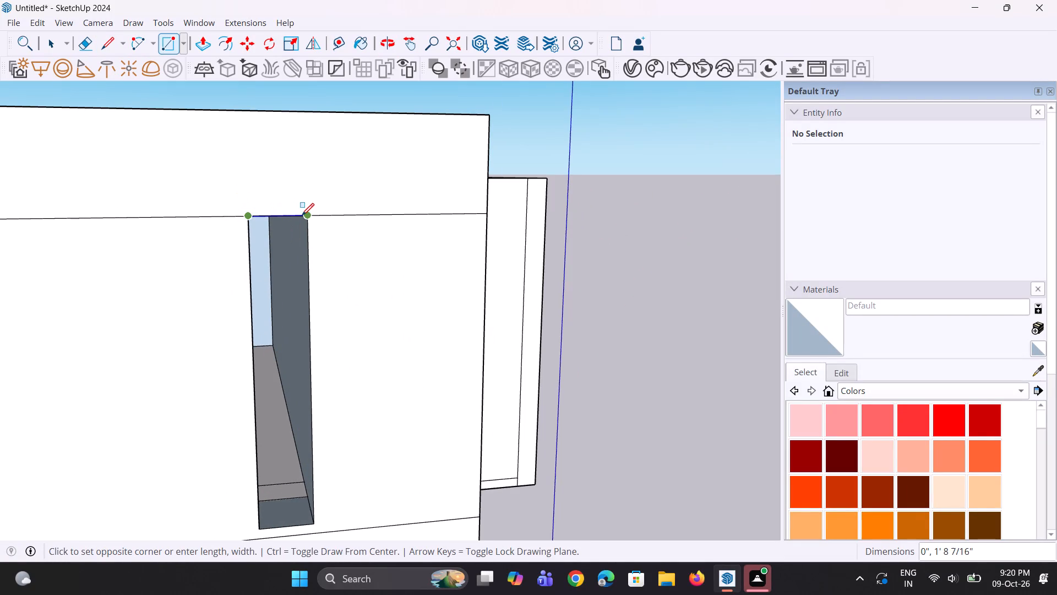
click(304, 215)
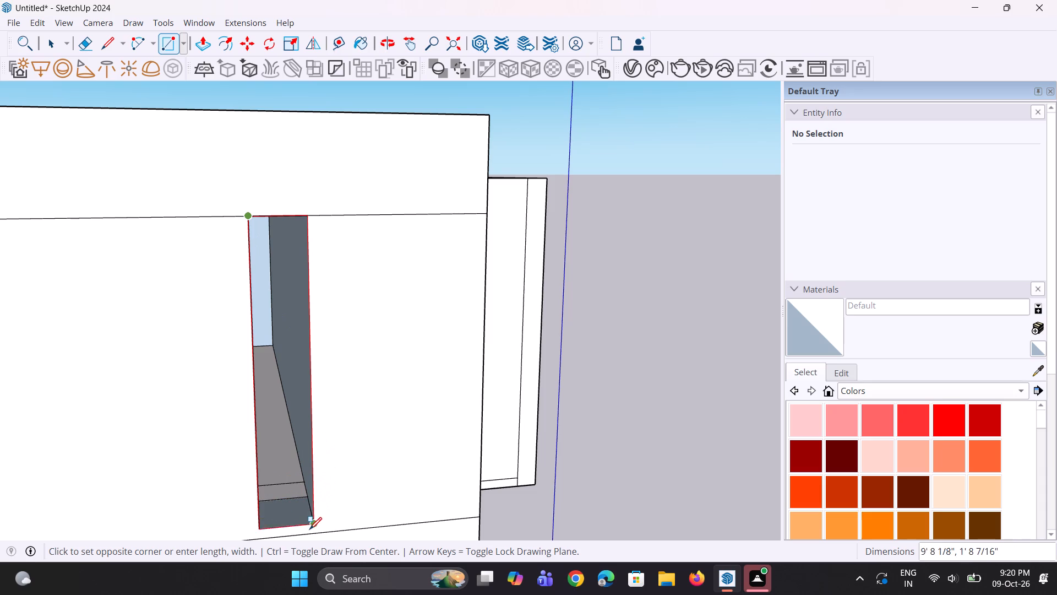
click(309, 530)
Erase the vertical edges and the short leftover edges at the base outlining the new patch on the exterior side wall.
scroll(307, 492, down, 3)
middle_drag(291, 528, 287, 522)
key(e)
click(264, 477)
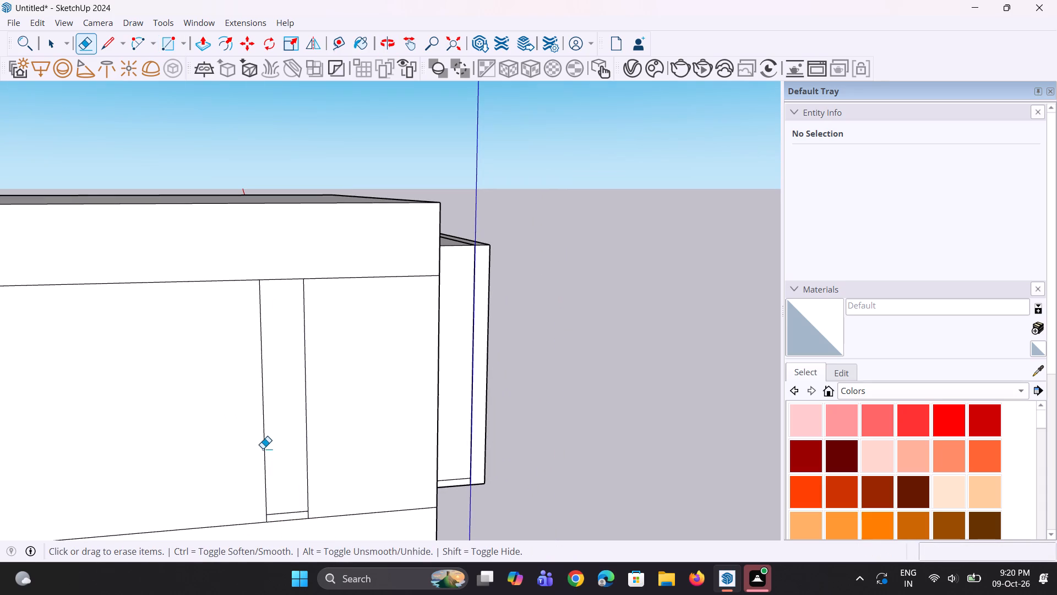
click(263, 448)
click(307, 433)
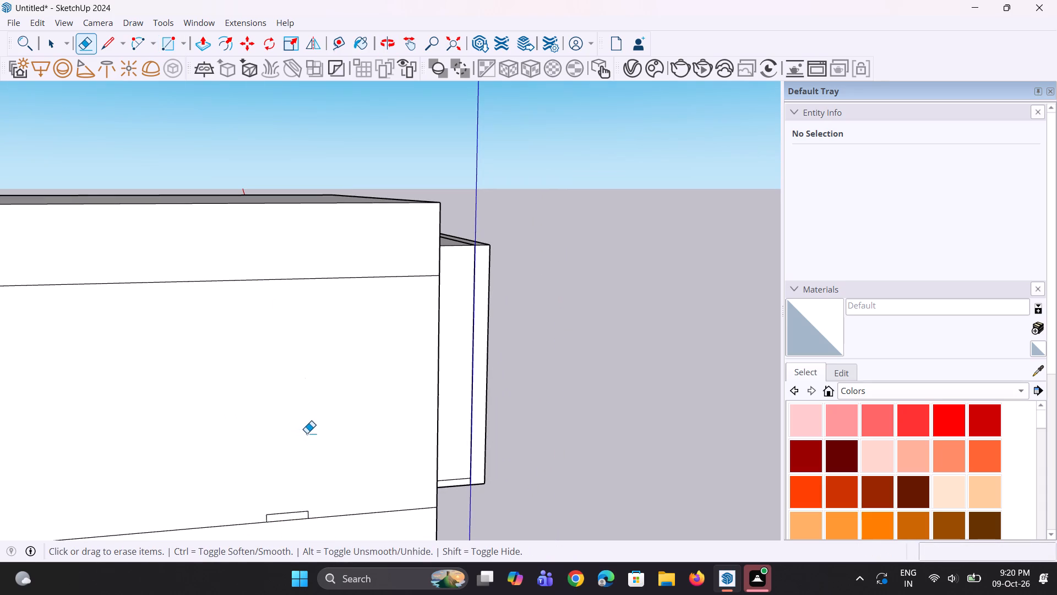
scroll(297, 501, up, 7)
click(305, 513)
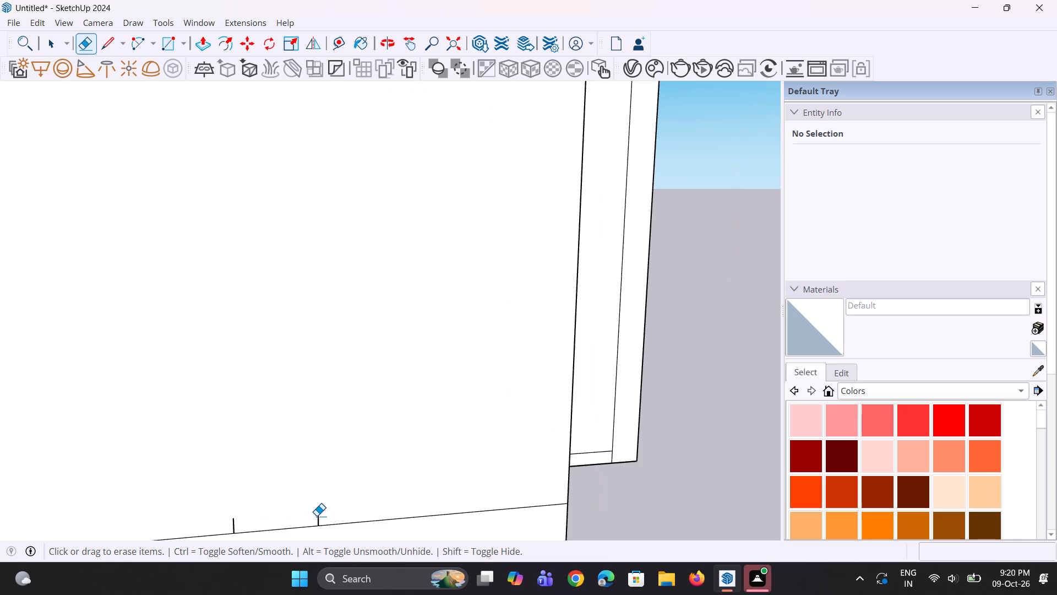
click(317, 516)
click(232, 524)
scroll(231, 521, down, 3)
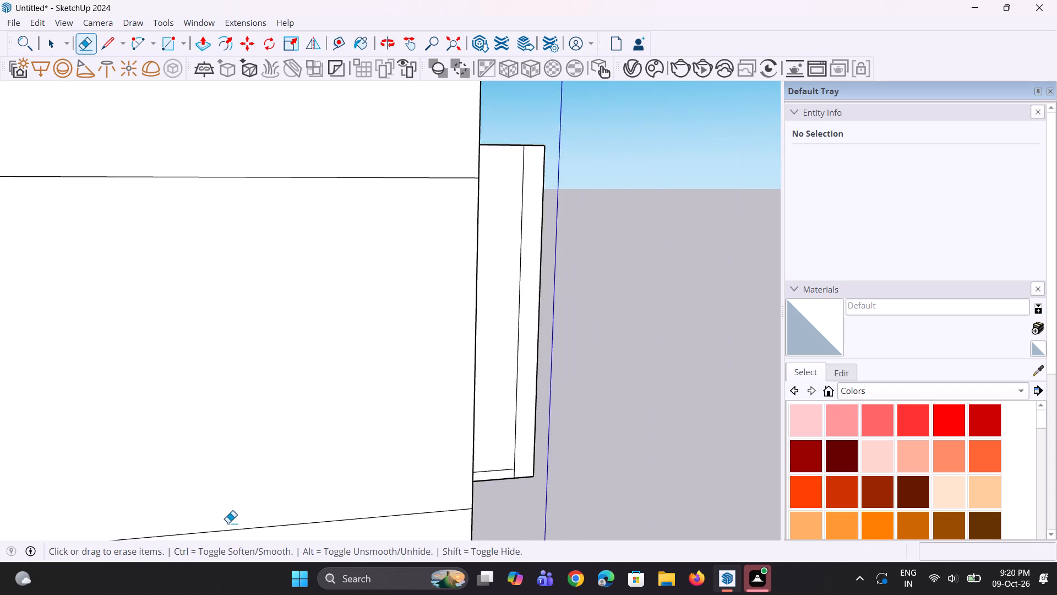
Erase the long seam running along the floor inside the opening, beside the interior back wall.
scroll(228, 523, down, 5)
middle_drag(453, 436, 194, 463)
scroll(190, 456, down, 4)
middle_drag(228, 450, 0, 450)
scroll(443, 346, up, 5)
middle_drag(419, 349, 434, 348)
scroll(435, 348, down, 8)
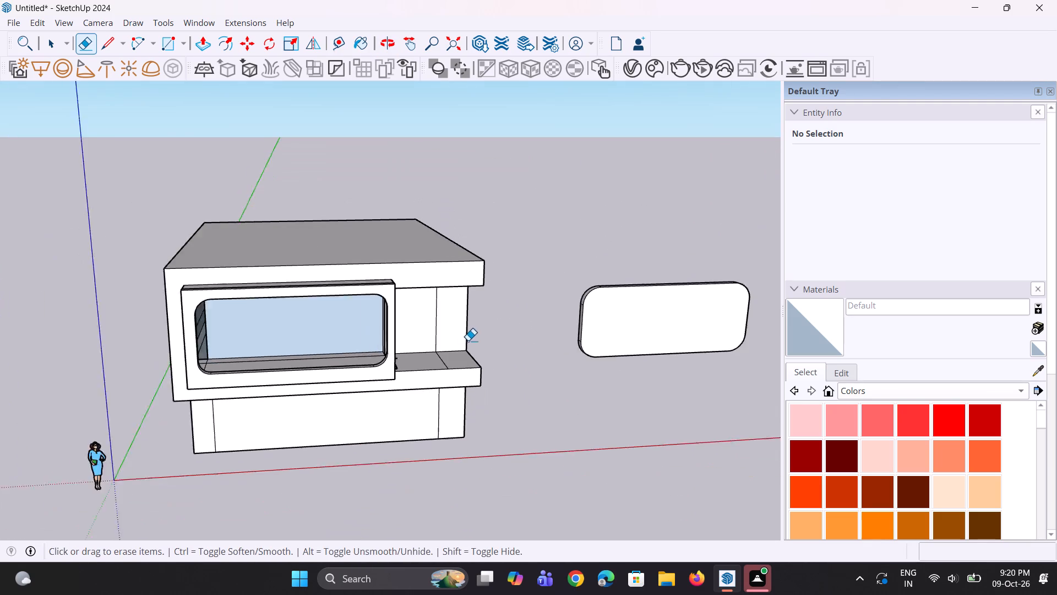
middle_drag(183, 364, 201, 344)
scroll(292, 343, up, 8)
middle_drag(492, 359, 356, 401)
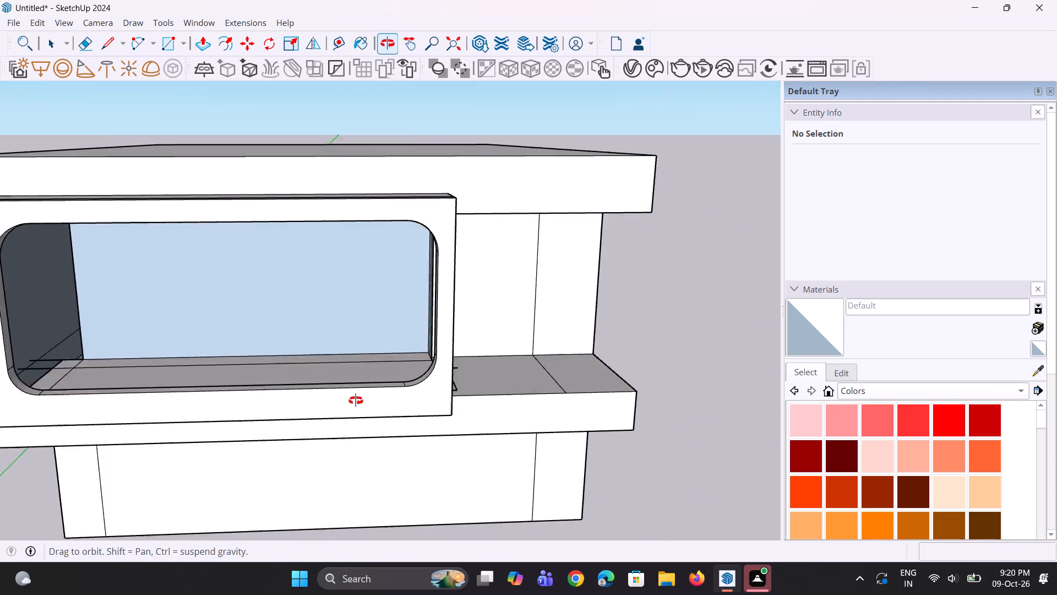
middle_drag(356, 401, 31, 416)
scroll(271, 388, up, 4)
middle_drag(393, 374, 399, 367)
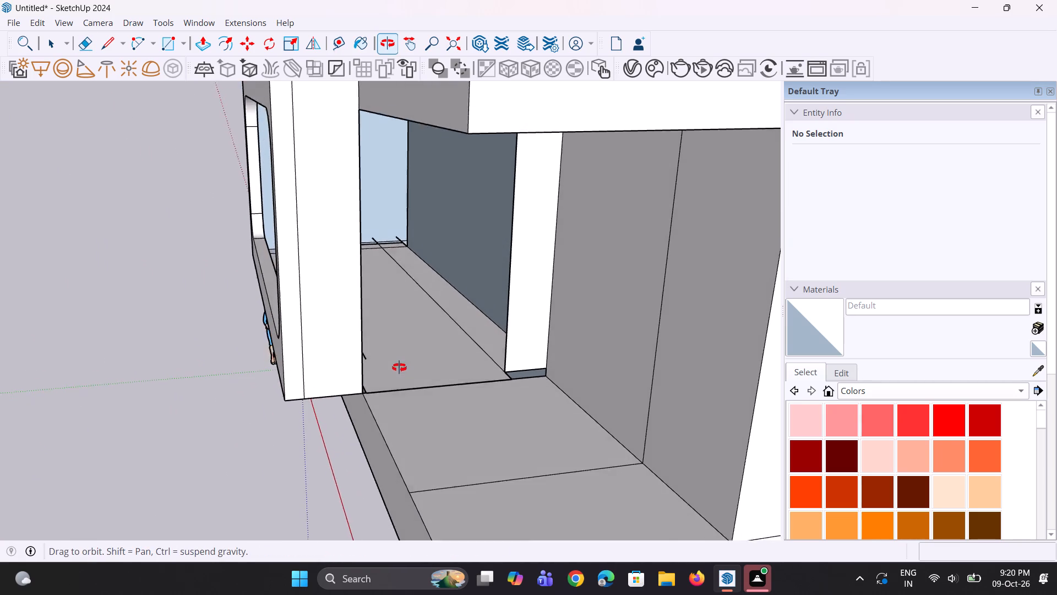
middle_drag(399, 367, 399, 371)
scroll(446, 387, up, 5)
middle_drag(483, 381, 471, 383)
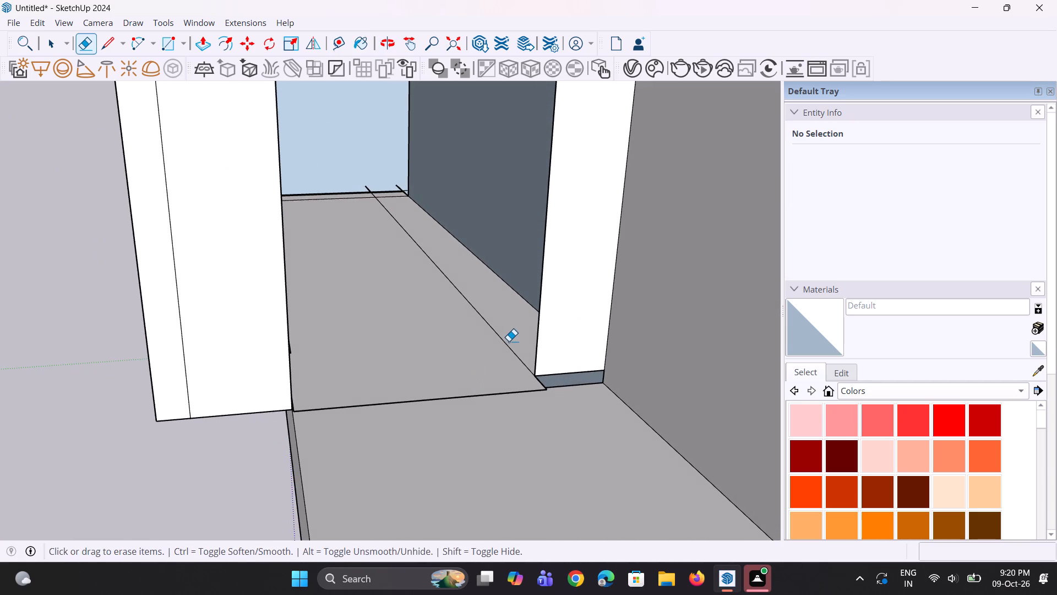
click(508, 344)
Erase the stray short edges and the thin line just above the floor at the far end of the interior.
scroll(372, 166, up, 6)
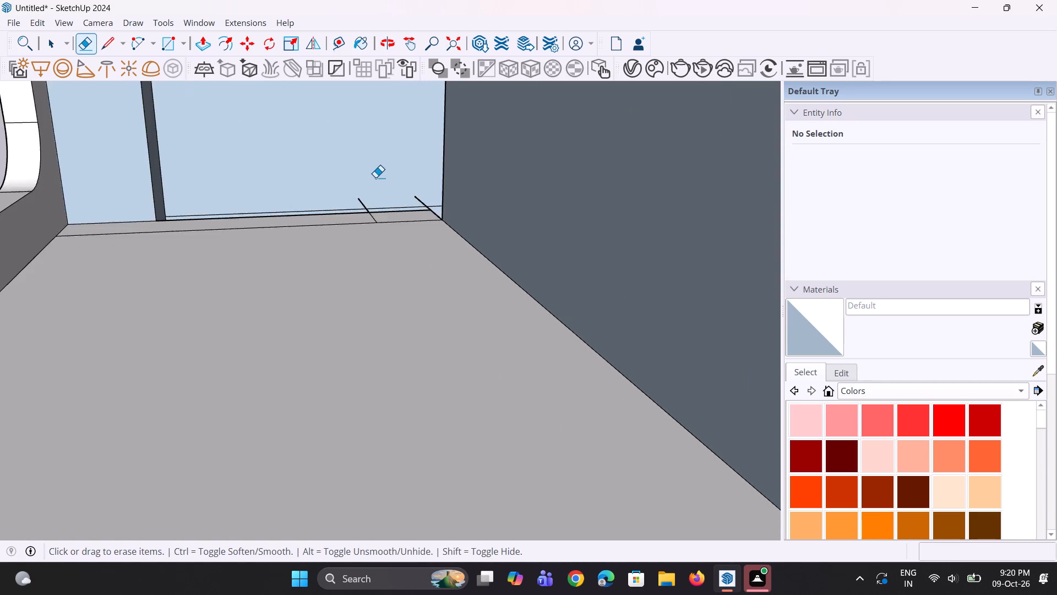
scroll(375, 177, up, 3)
click(359, 209)
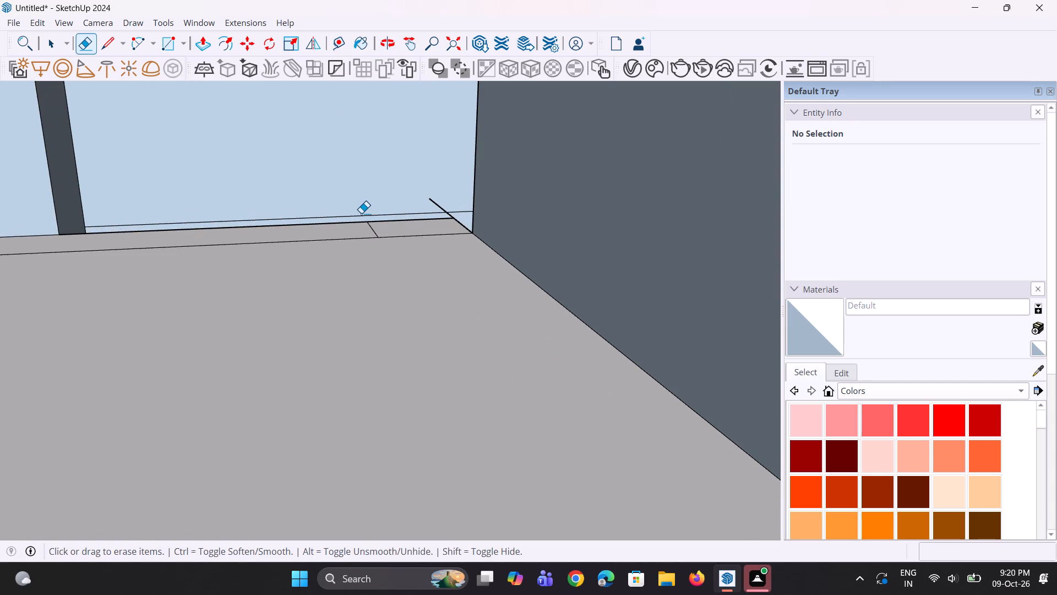
click(361, 213)
click(362, 214)
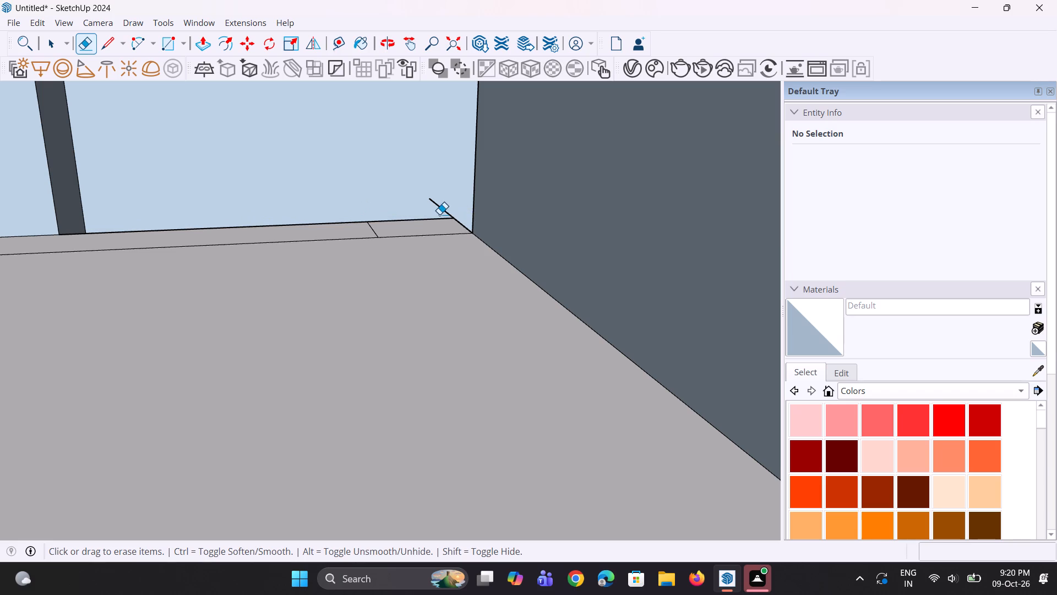
click(444, 208)
Erase the edges of the small leftover upright stub at the floor beside the surround's end near the recess.
scroll(188, 249, down, 5)
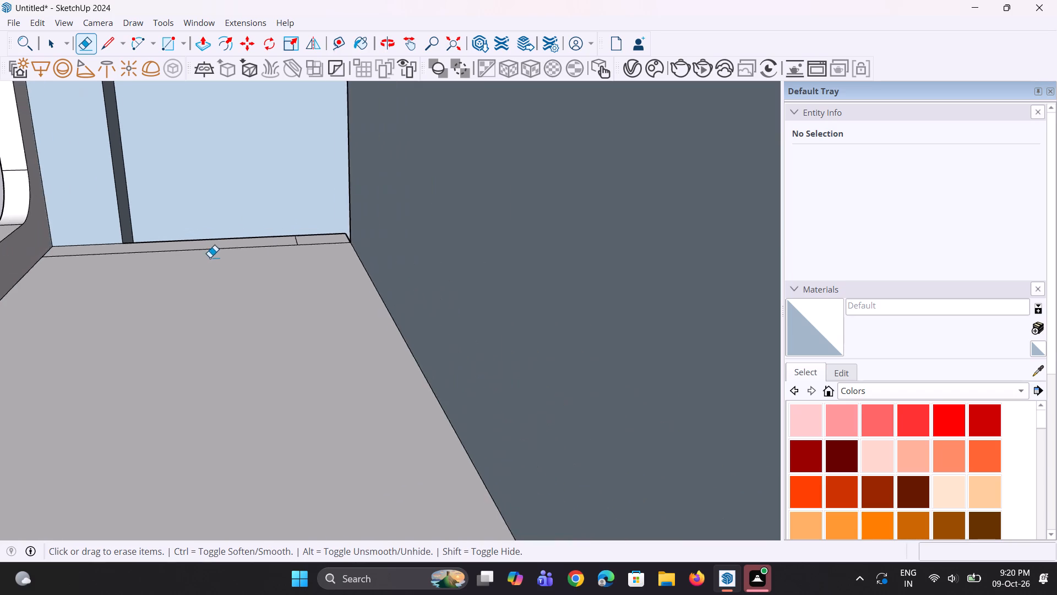
scroll(210, 257, down, 11)
middle_drag(172, 322, 225, 309)
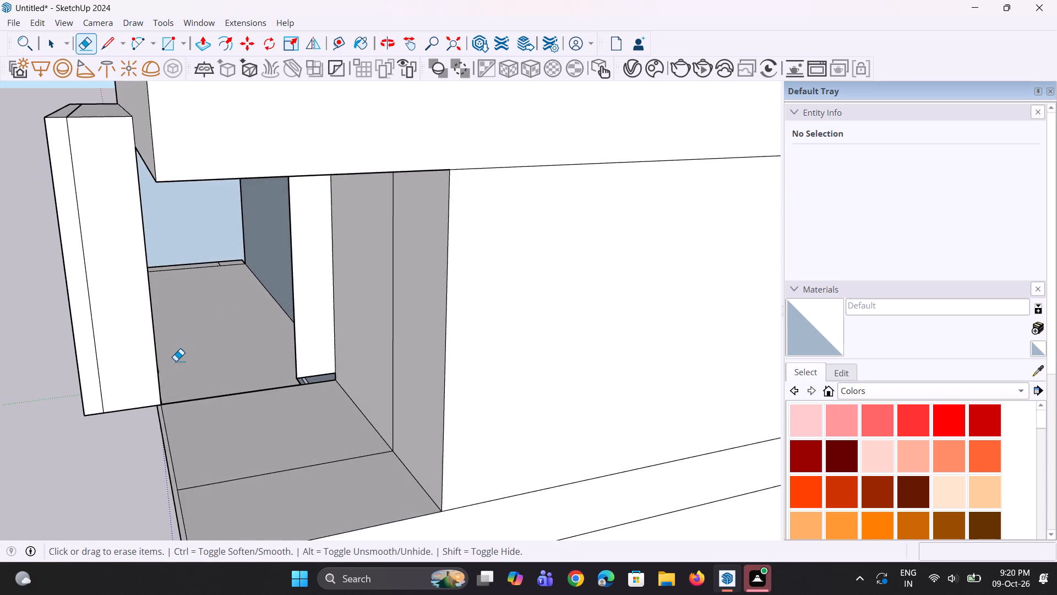
scroll(175, 361, up, 4)
middle_drag(168, 364, 112, 391)
scroll(79, 399, up, 7)
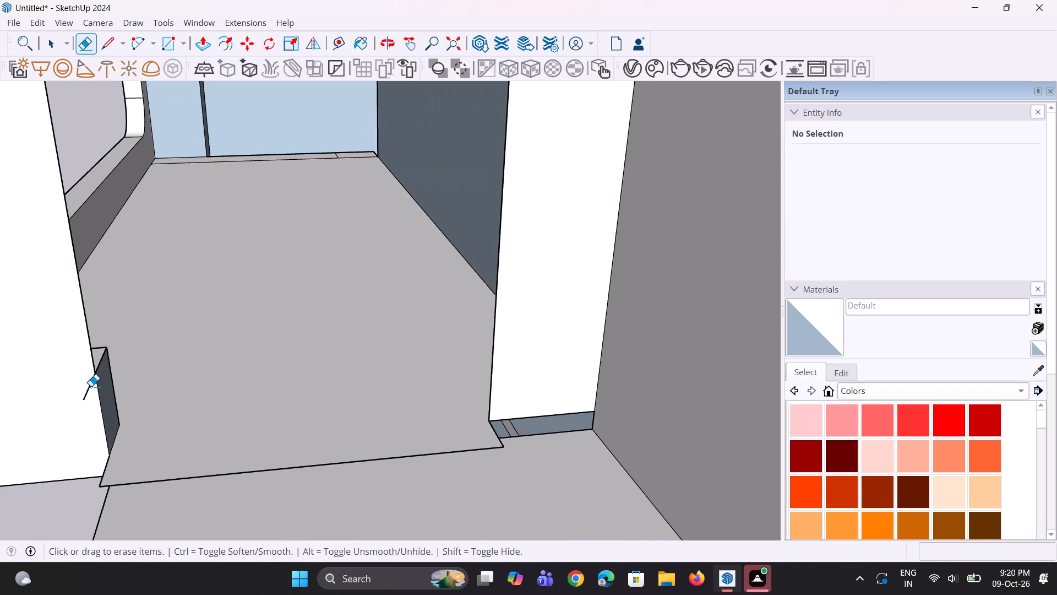
click(91, 386)
middle_drag(103, 376, 90, 410)
scroll(103, 381, down, 1)
scroll(109, 362, up, 8)
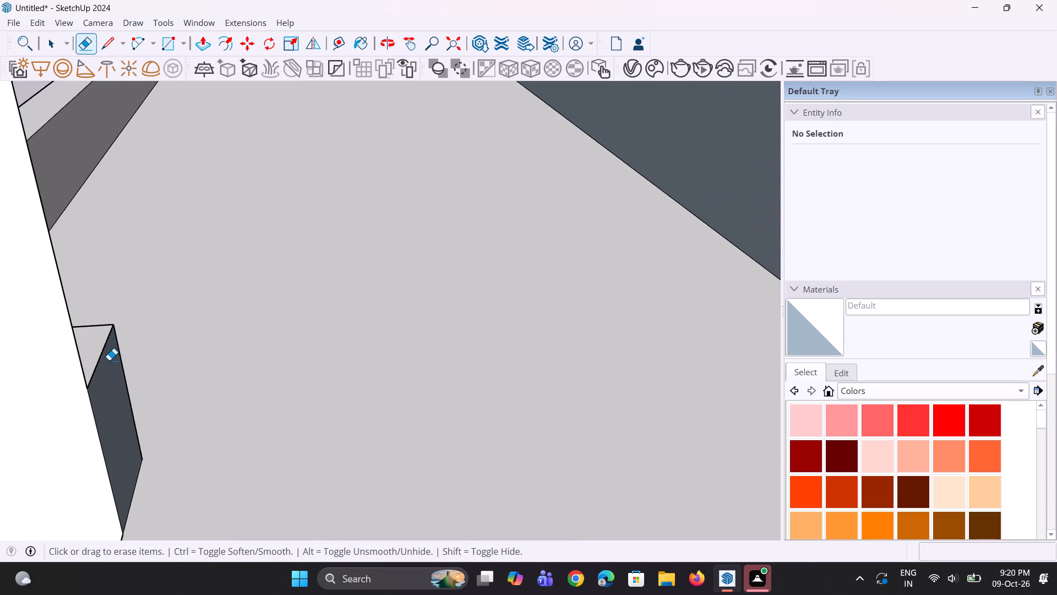
middle_drag(120, 370, 644, 338)
scroll(636, 344, down, 8)
middle_drag(590, 405, 689, 435)
scroll(647, 368, up, 1)
click(641, 377)
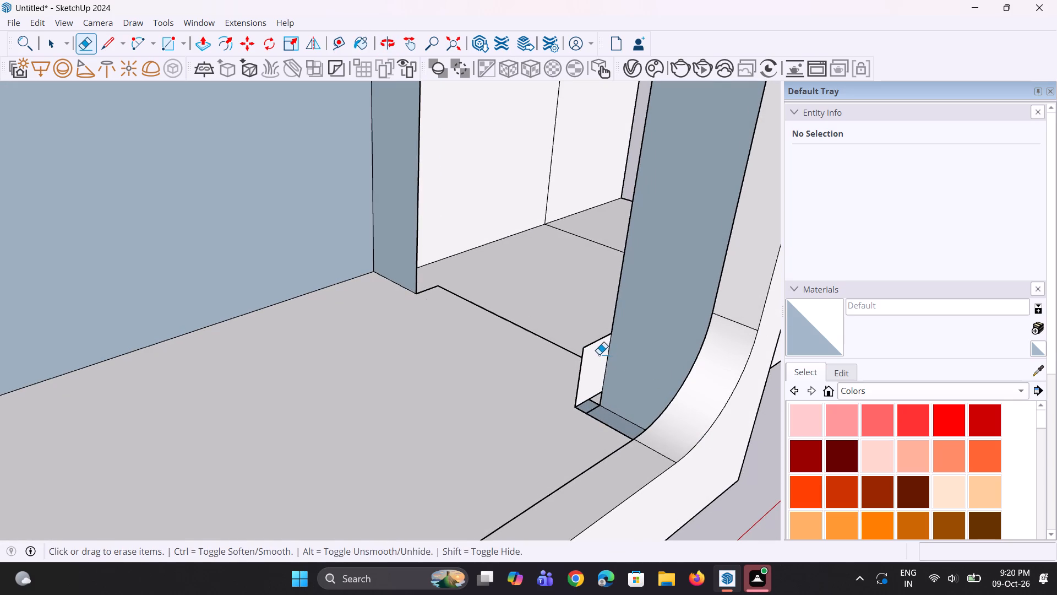
click(587, 345)
click(585, 353)
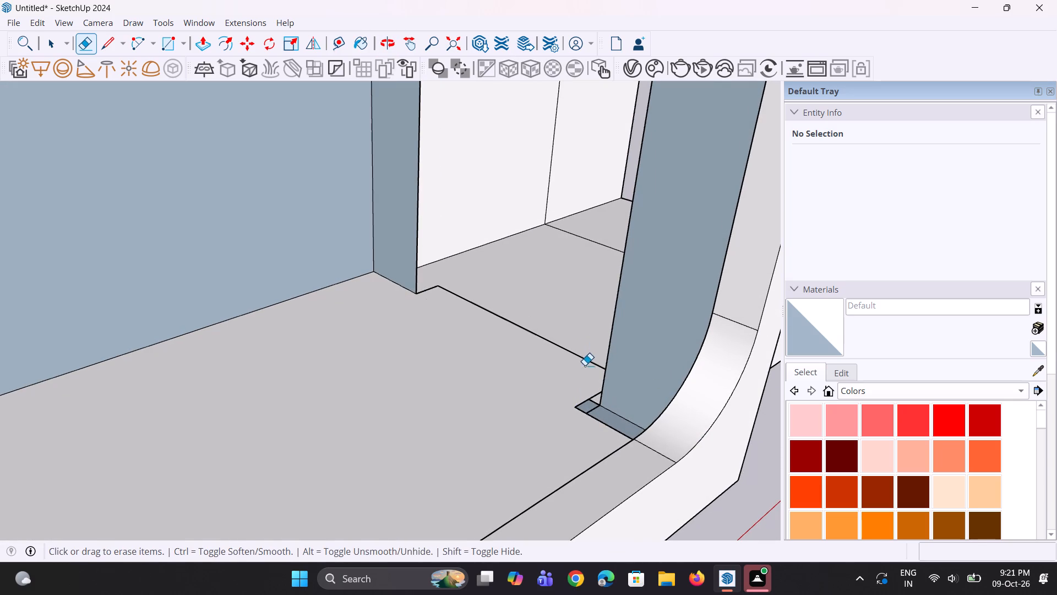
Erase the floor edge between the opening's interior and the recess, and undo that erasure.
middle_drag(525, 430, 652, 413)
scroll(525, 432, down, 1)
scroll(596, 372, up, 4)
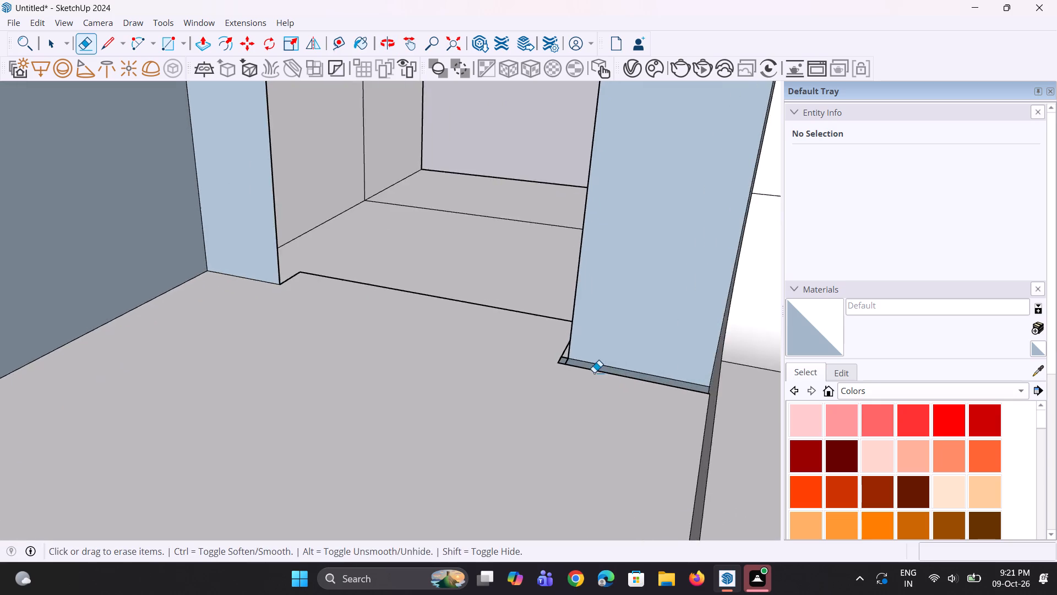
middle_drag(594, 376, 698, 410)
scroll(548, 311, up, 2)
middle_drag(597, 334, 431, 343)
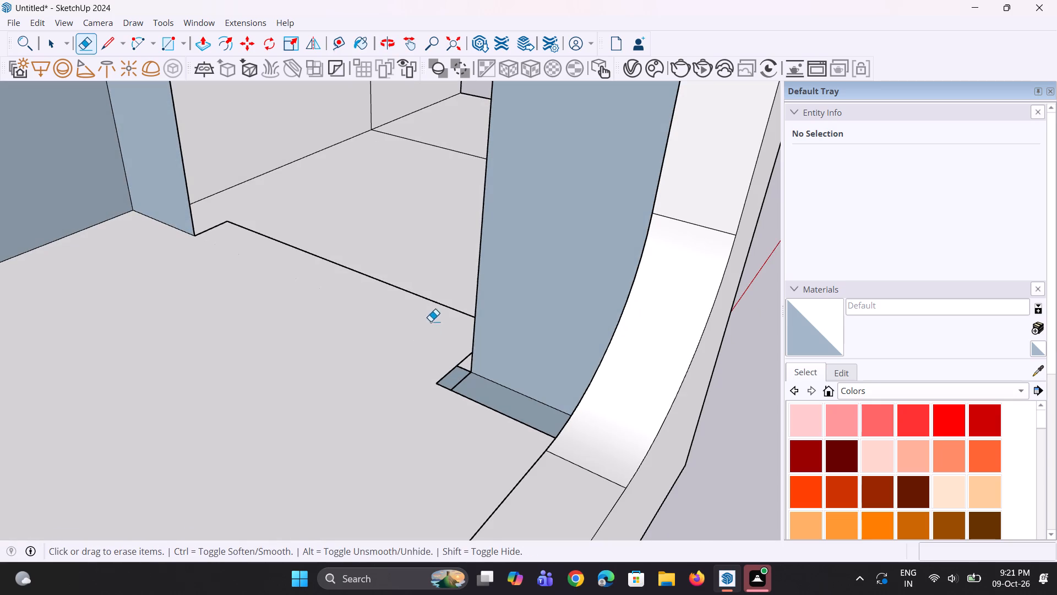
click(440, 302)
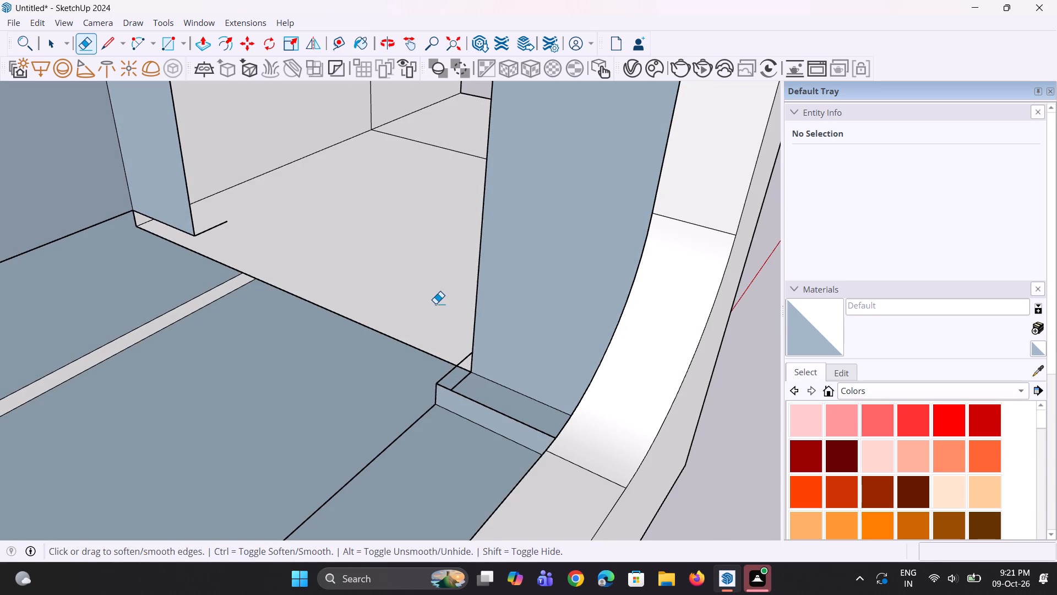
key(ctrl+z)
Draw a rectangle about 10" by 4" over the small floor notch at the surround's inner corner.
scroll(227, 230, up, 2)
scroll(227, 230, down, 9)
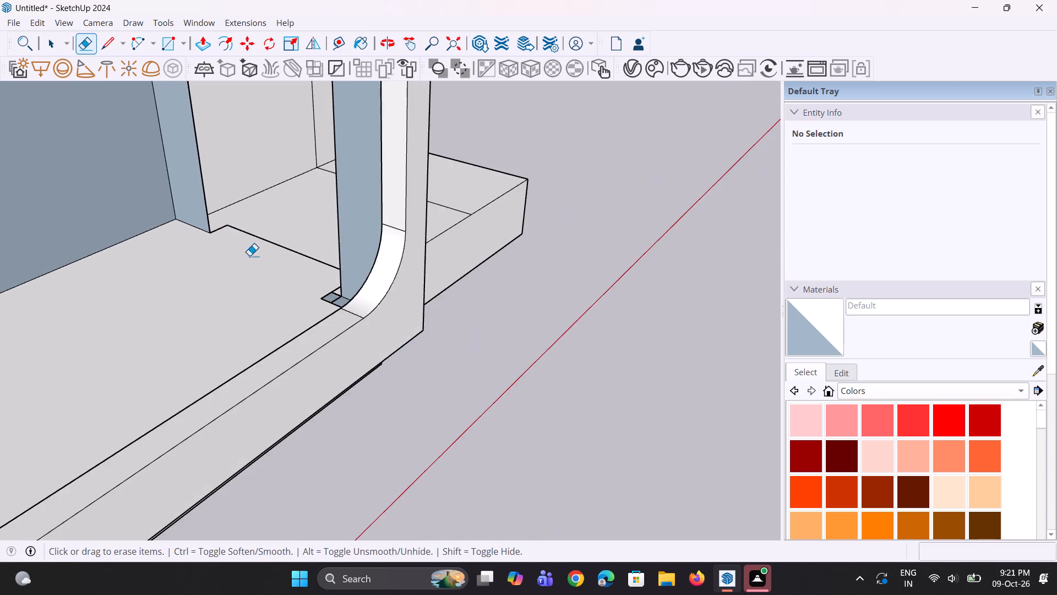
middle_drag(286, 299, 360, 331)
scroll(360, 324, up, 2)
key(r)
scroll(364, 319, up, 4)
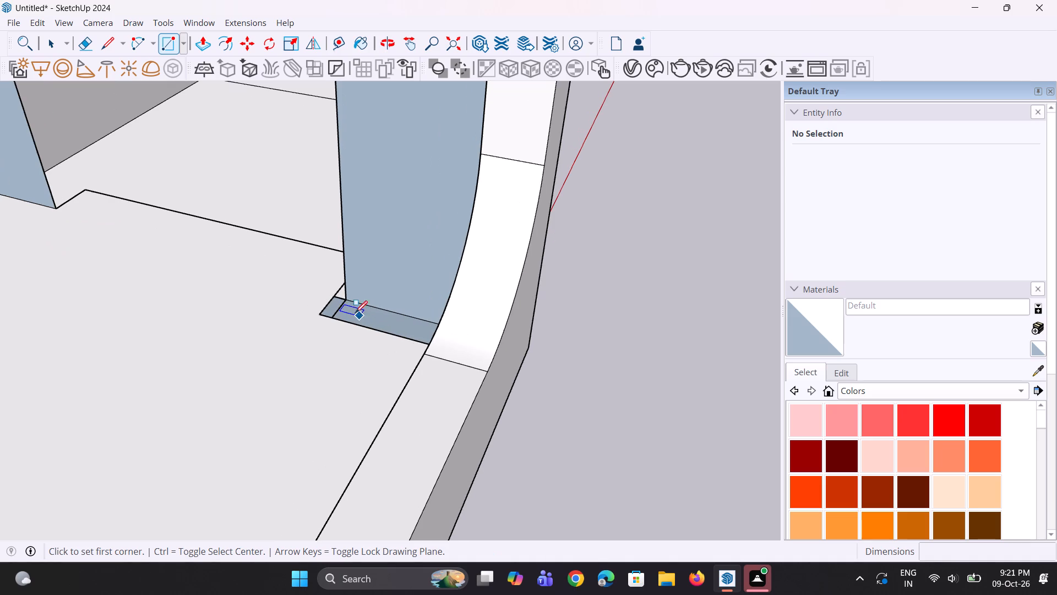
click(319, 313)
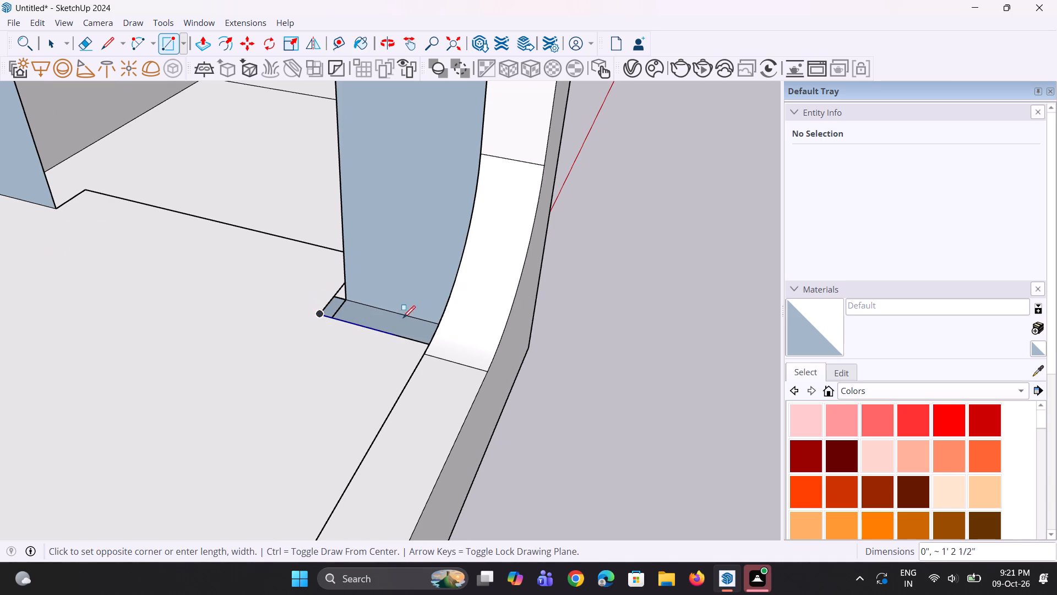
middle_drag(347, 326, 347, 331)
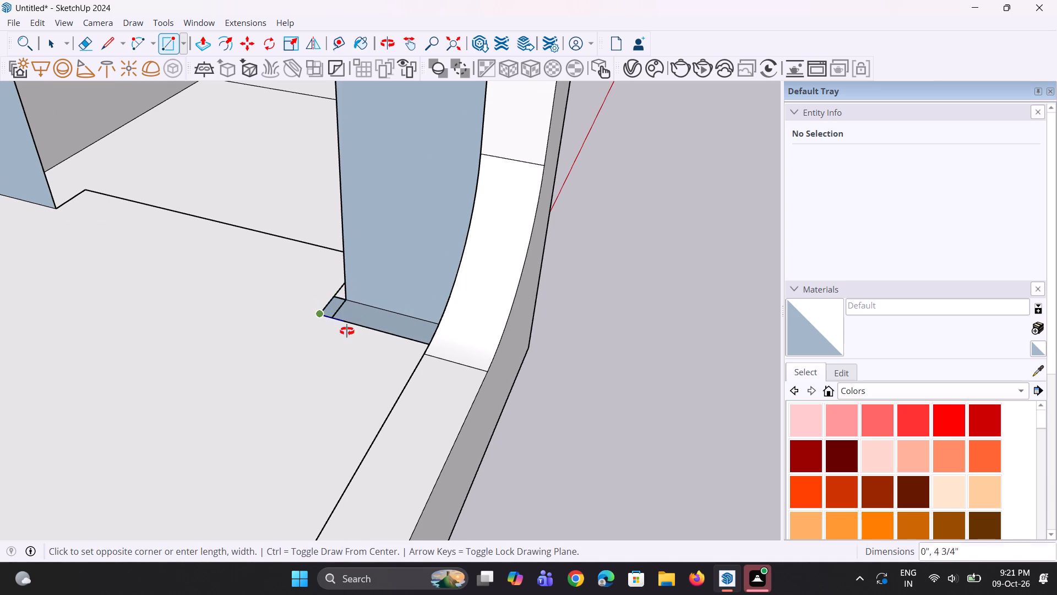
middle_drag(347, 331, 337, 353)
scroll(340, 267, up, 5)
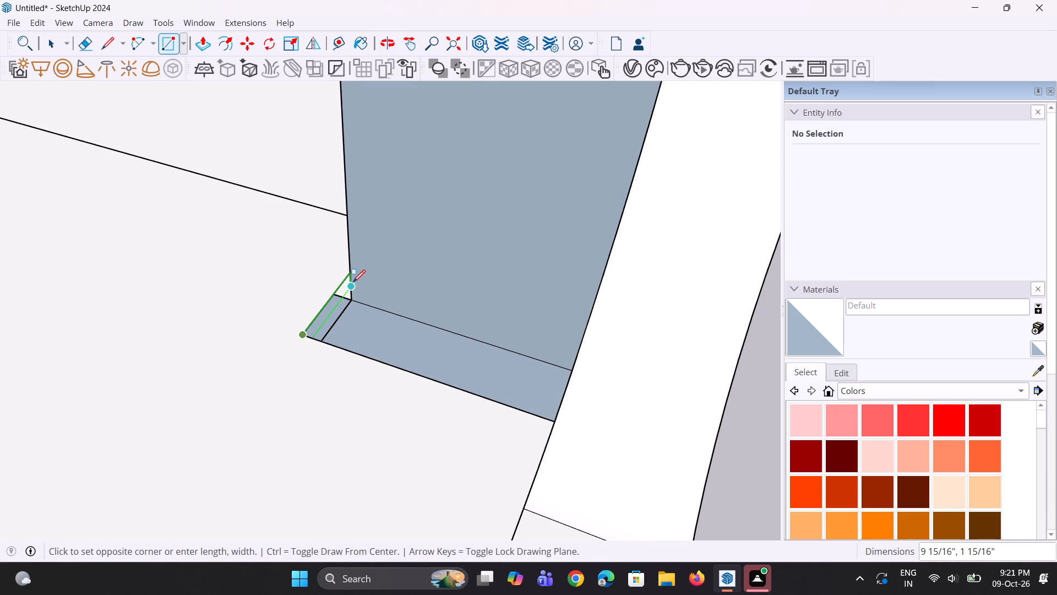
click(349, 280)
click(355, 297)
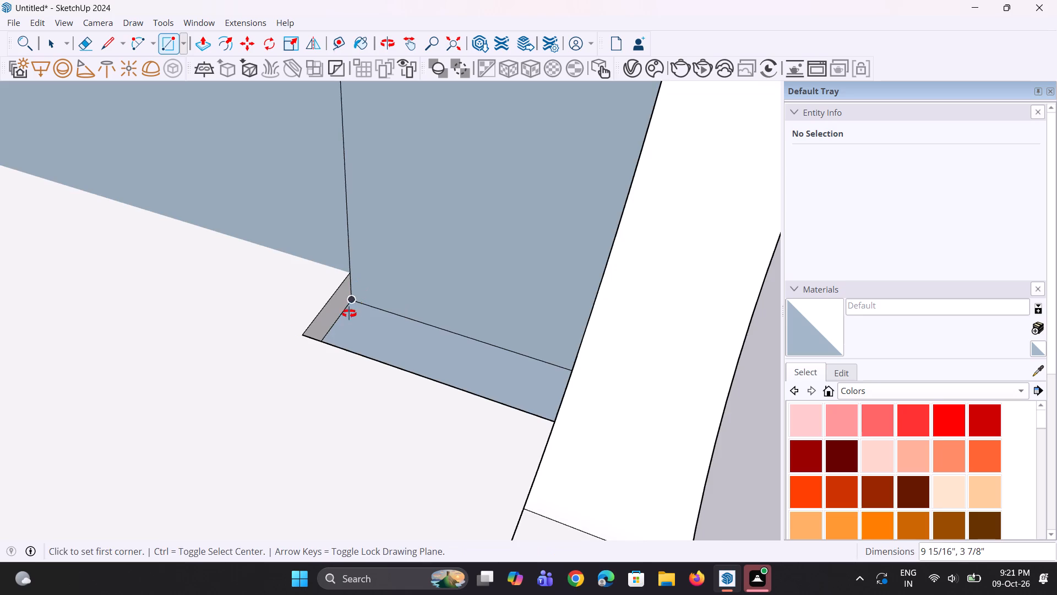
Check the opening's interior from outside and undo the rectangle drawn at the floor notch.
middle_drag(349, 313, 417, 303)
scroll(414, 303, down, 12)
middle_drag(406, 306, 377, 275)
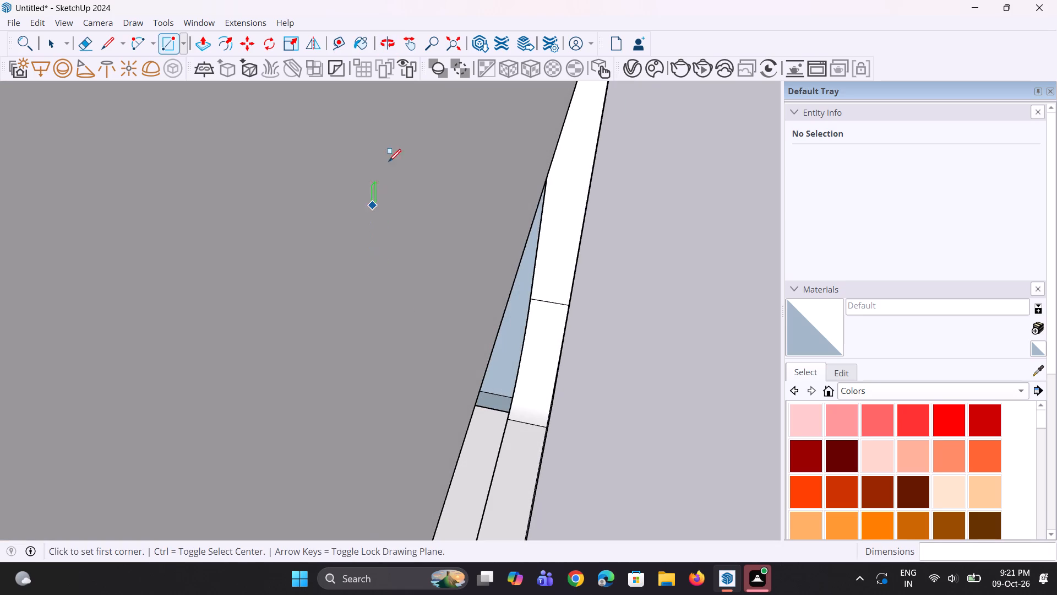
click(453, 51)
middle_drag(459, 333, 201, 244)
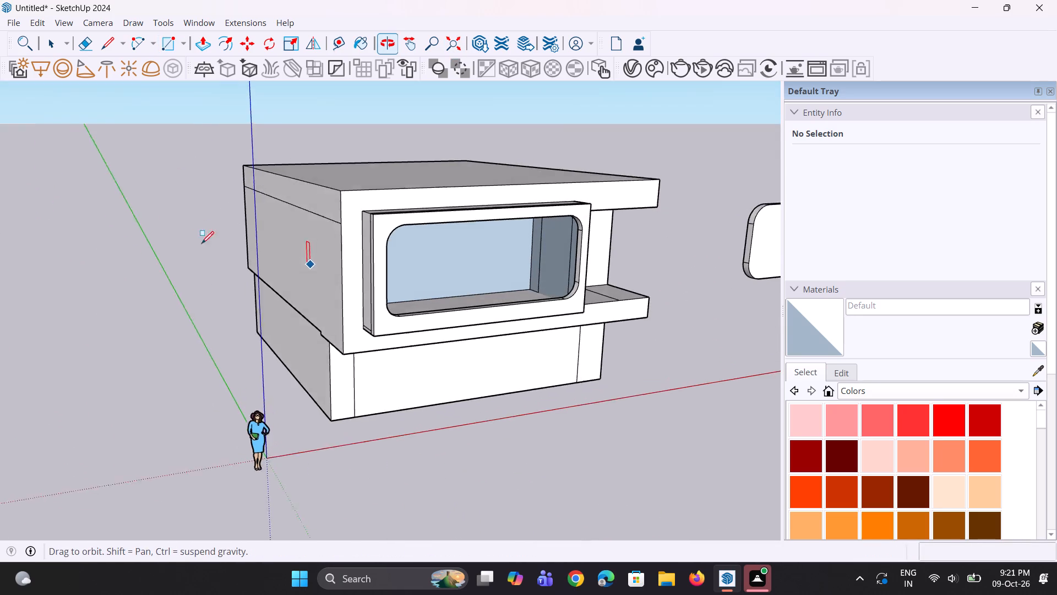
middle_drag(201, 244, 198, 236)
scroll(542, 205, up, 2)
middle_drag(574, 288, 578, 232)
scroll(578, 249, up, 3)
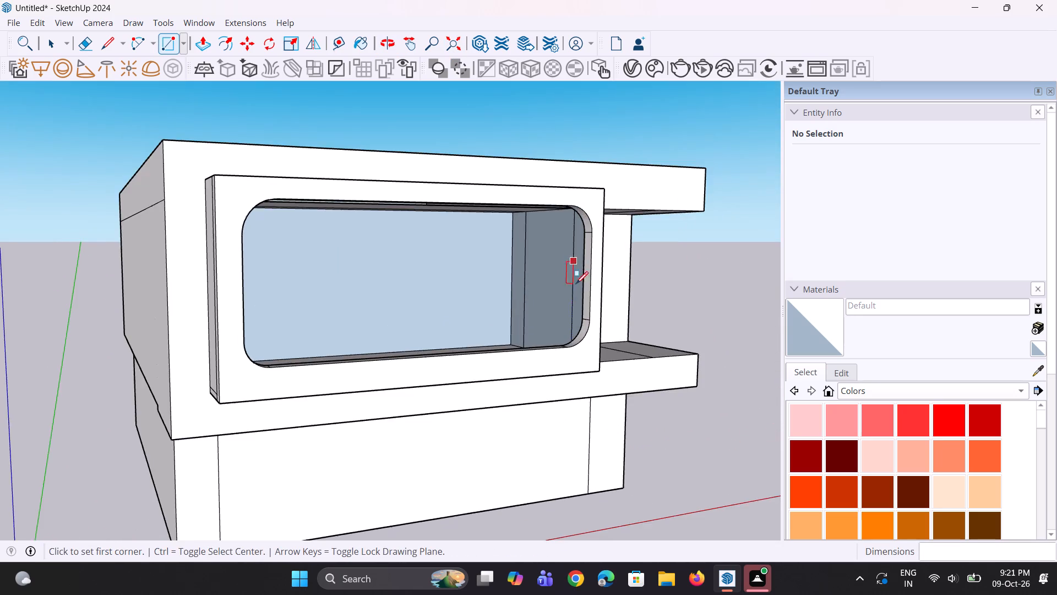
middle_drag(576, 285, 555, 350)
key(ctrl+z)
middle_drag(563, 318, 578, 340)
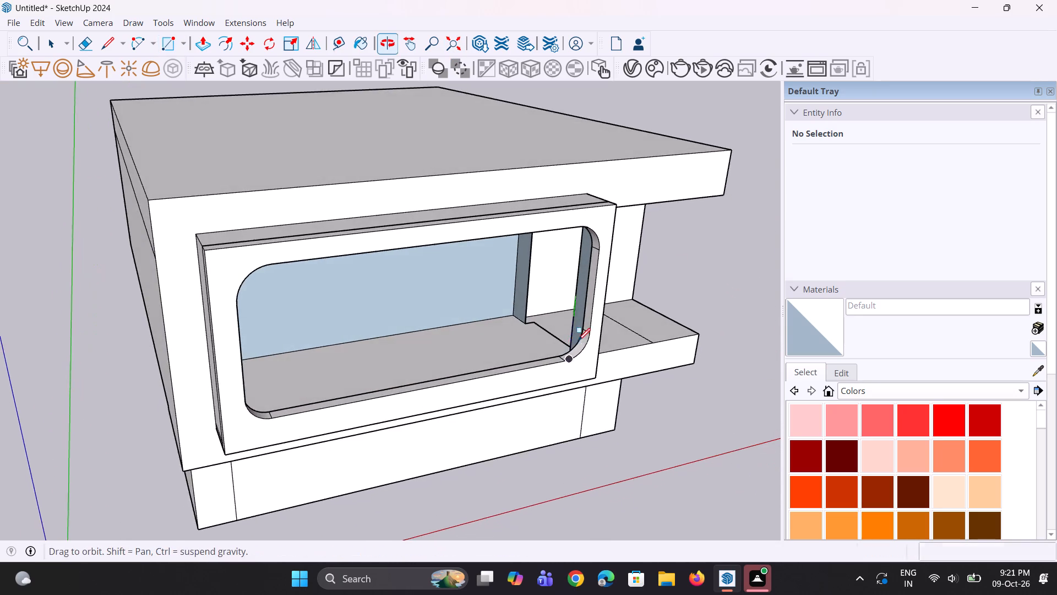
Draw a rectangle about 10" by 11" over the floor notch at the surround's inner corner.
scroll(515, 353, up, 8)
middle_drag(525, 339, 627, 375)
scroll(640, 328, up, 7)
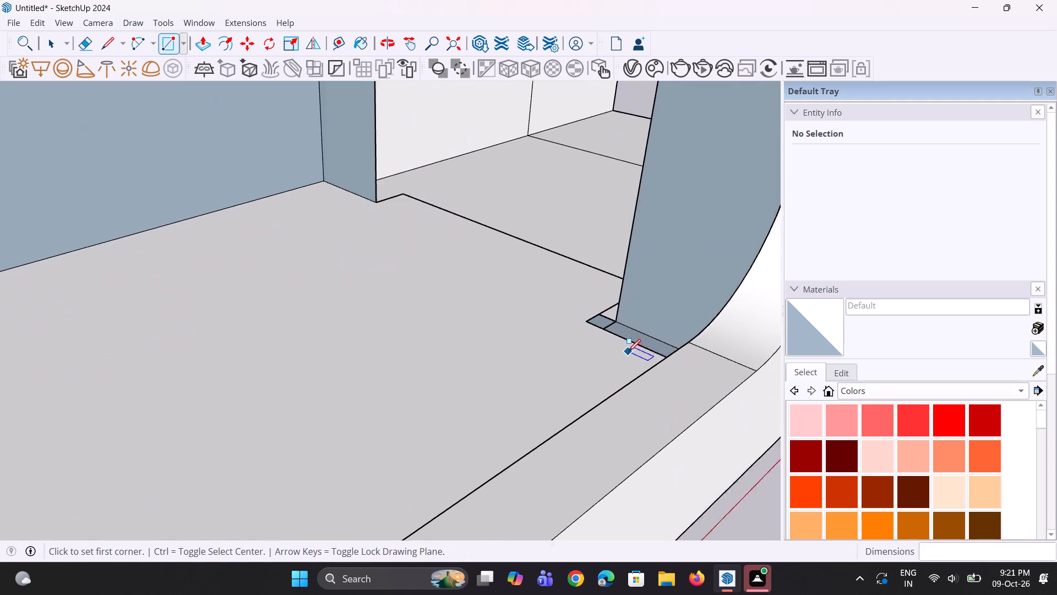
scroll(628, 351, up, 13)
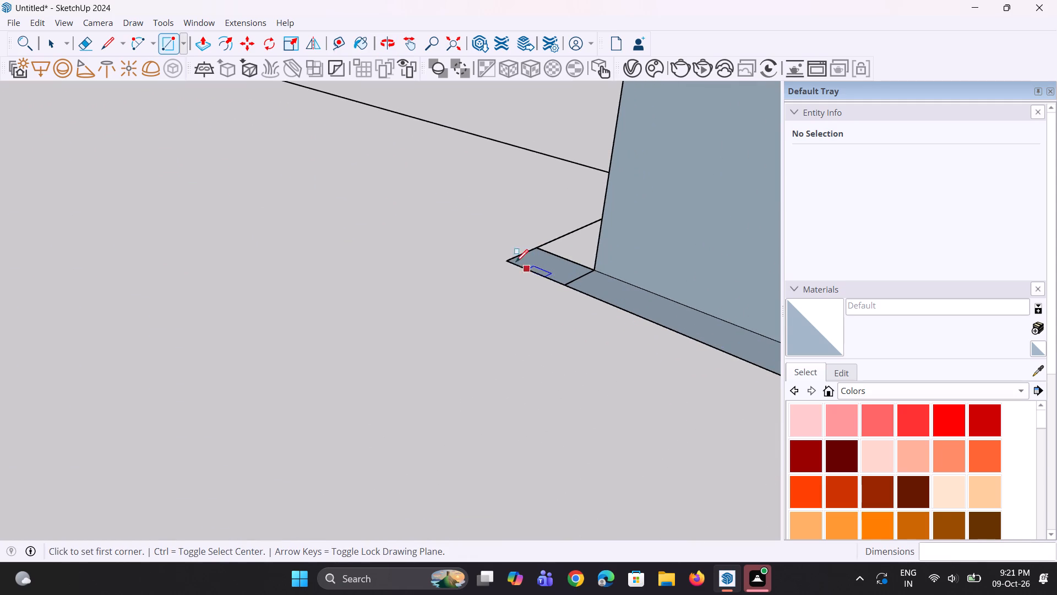
click(508, 259)
click(605, 212)
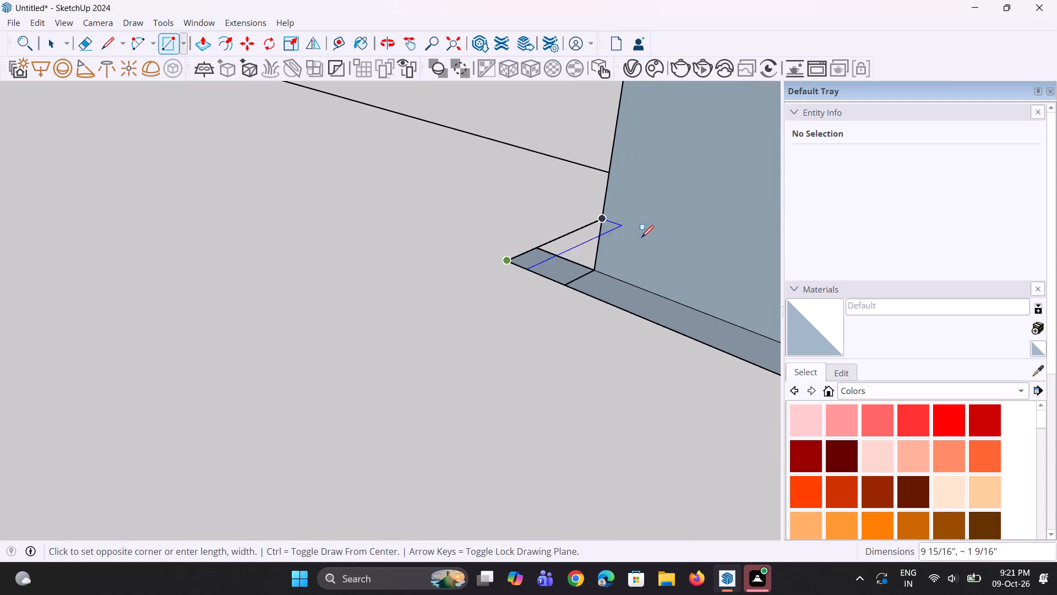
click(763, 281)
Move the new rectangle's short end edge about 1' 2 7/16" to the inner corner of the surround's front wall, covering the remaining gap.
scroll(556, 316, down, 5)
middle_drag(557, 319, 607, 378)
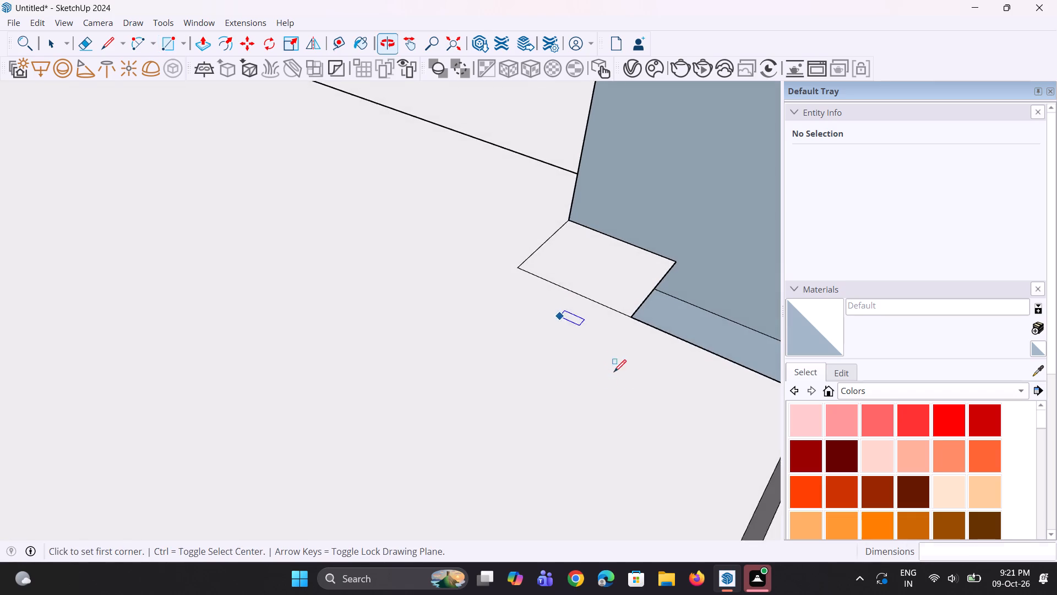
scroll(560, 329, down, 5)
middle_drag(565, 351, 652, 373)
key(space)
key(space)
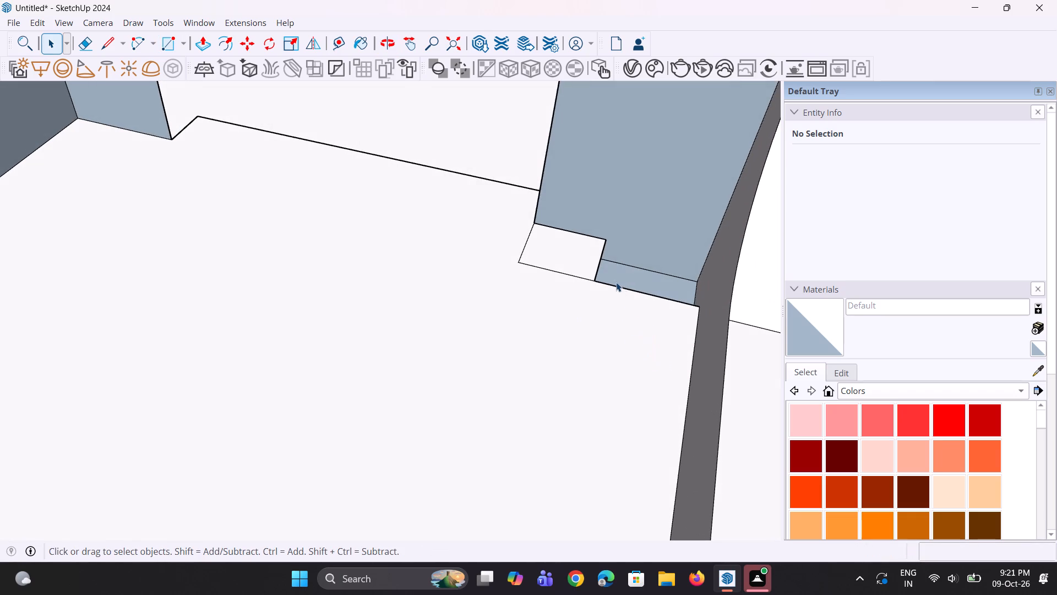
click(595, 276)
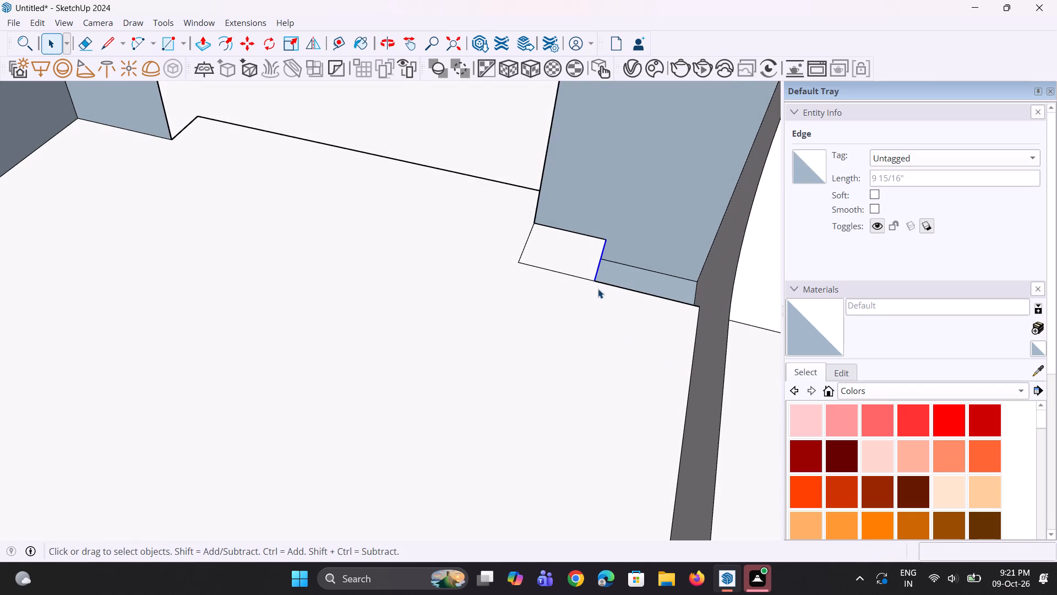
key(m)
click(598, 284)
click(697, 309)
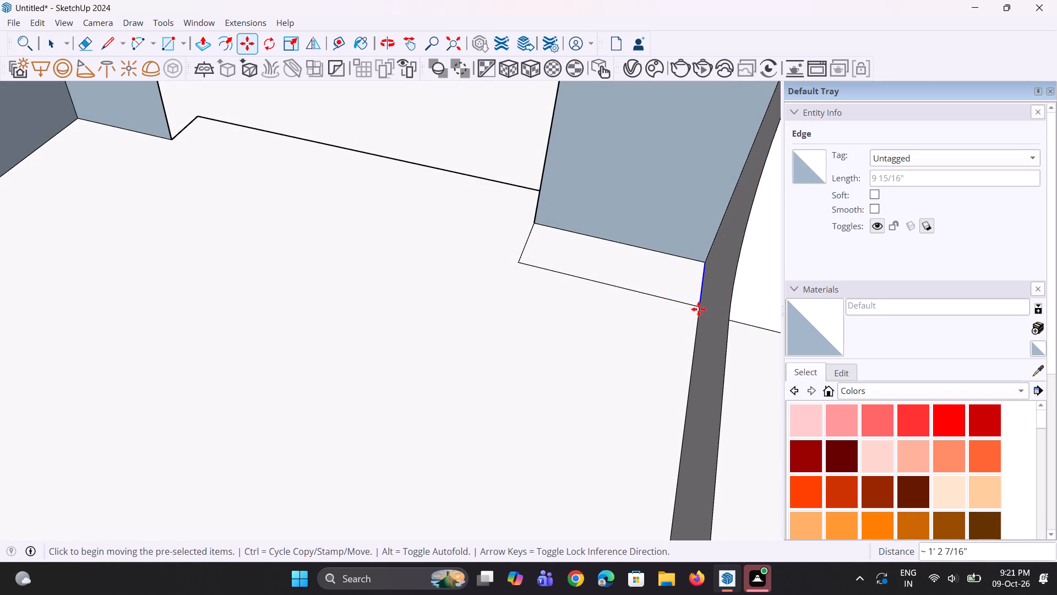
Erase the two leftover outline edges of the floor patch so it merges with the interior floor.
middle_drag(482, 291, 454, 360)
scroll(526, 317, up, 3)
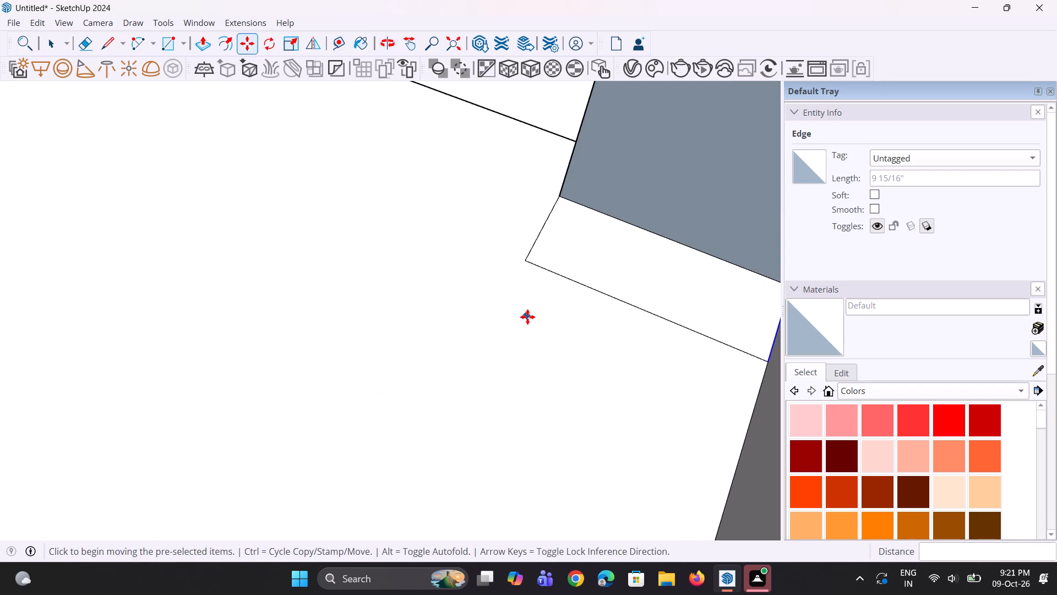
key(space)
key(e)
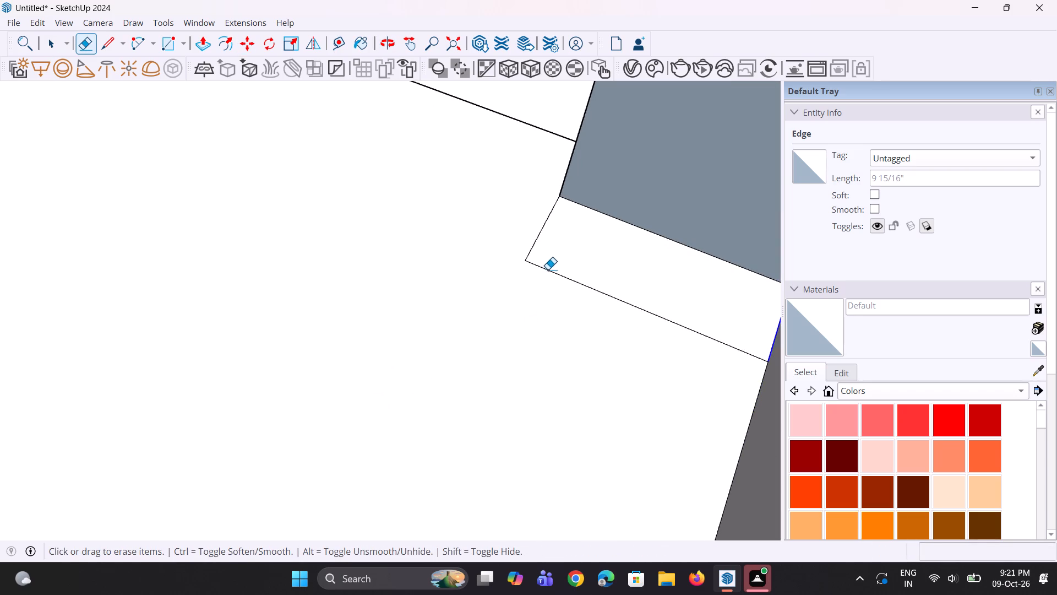
click(548, 269)
click(537, 243)
scroll(494, 301, down, 4)
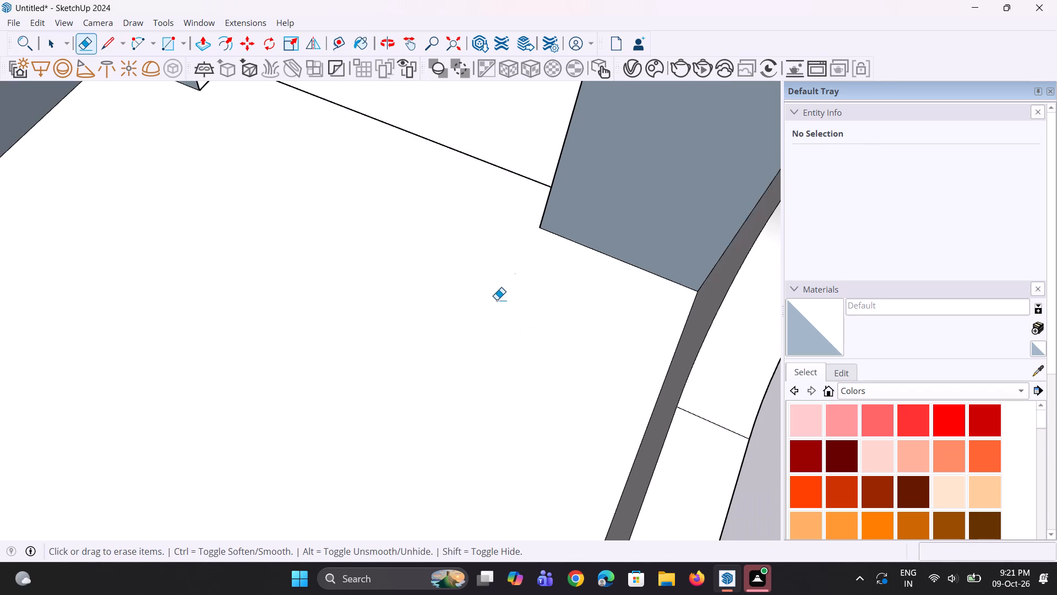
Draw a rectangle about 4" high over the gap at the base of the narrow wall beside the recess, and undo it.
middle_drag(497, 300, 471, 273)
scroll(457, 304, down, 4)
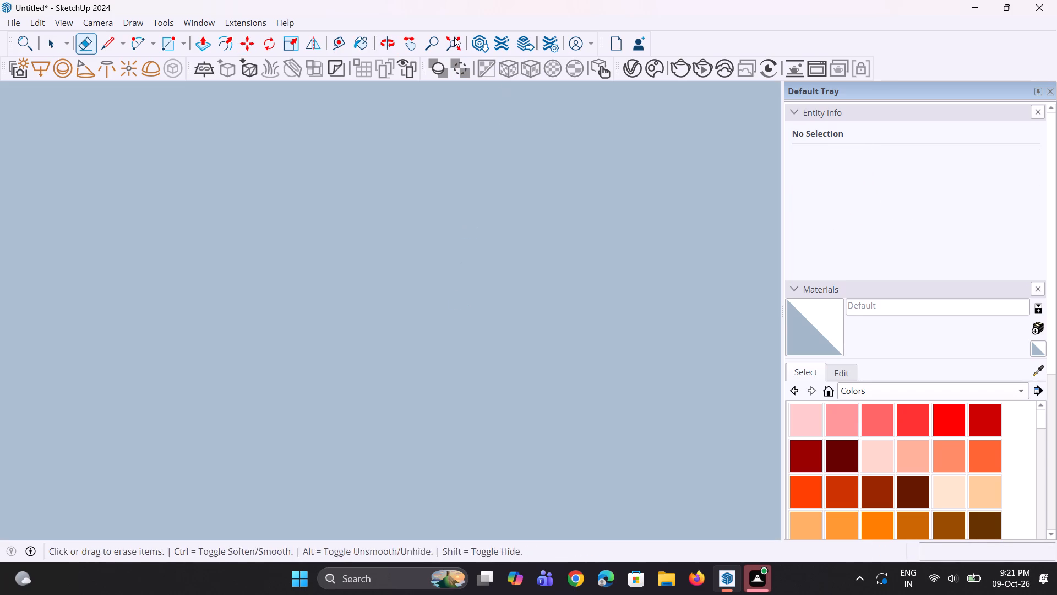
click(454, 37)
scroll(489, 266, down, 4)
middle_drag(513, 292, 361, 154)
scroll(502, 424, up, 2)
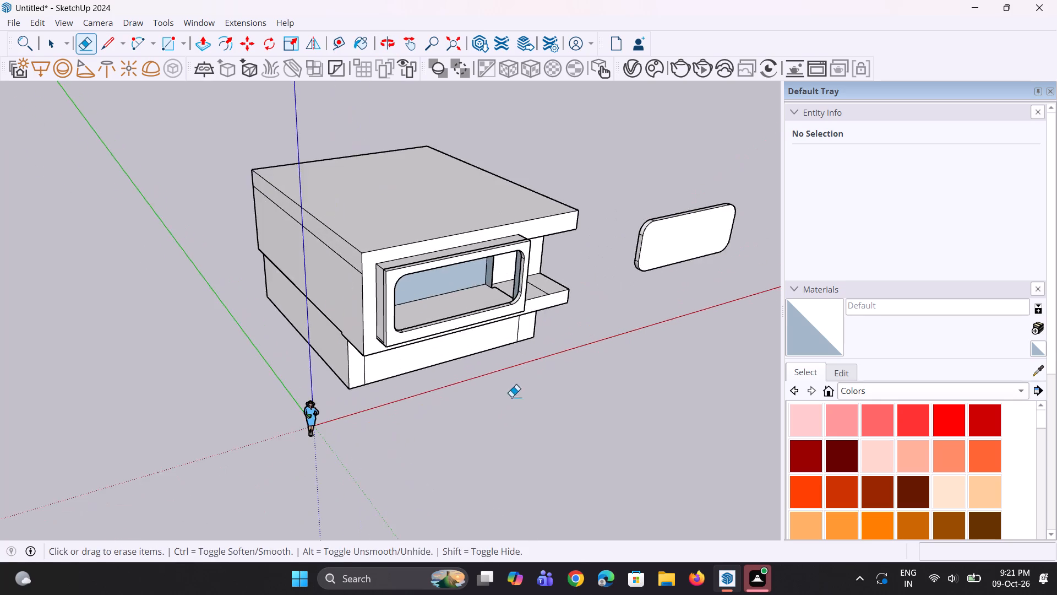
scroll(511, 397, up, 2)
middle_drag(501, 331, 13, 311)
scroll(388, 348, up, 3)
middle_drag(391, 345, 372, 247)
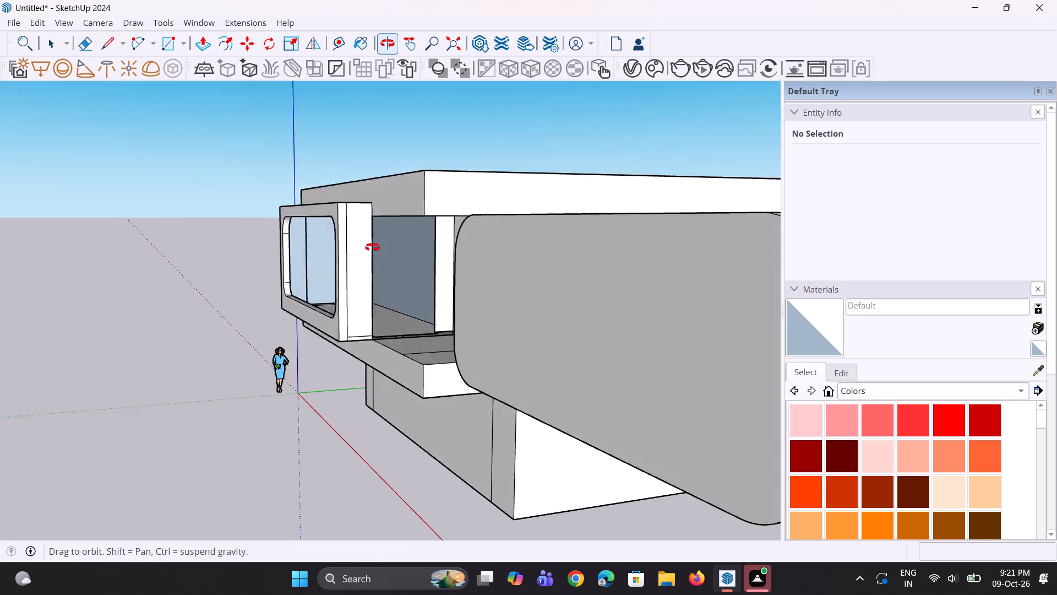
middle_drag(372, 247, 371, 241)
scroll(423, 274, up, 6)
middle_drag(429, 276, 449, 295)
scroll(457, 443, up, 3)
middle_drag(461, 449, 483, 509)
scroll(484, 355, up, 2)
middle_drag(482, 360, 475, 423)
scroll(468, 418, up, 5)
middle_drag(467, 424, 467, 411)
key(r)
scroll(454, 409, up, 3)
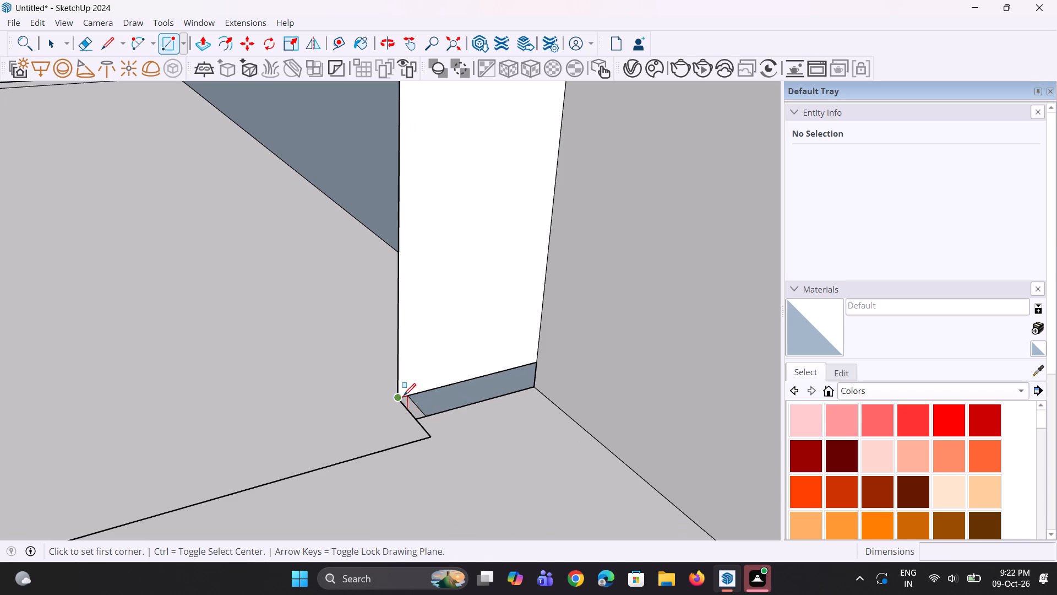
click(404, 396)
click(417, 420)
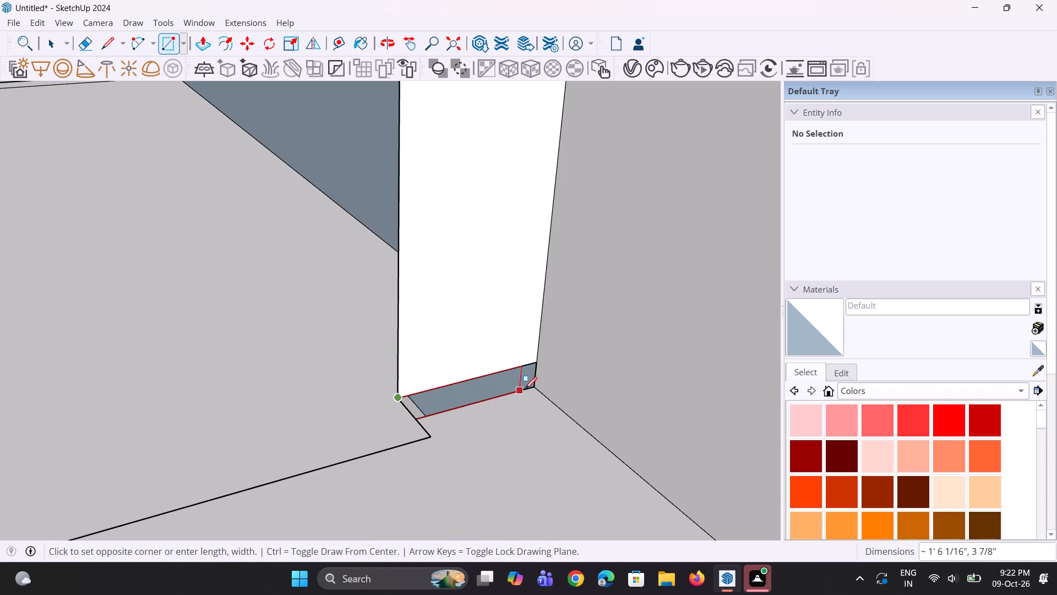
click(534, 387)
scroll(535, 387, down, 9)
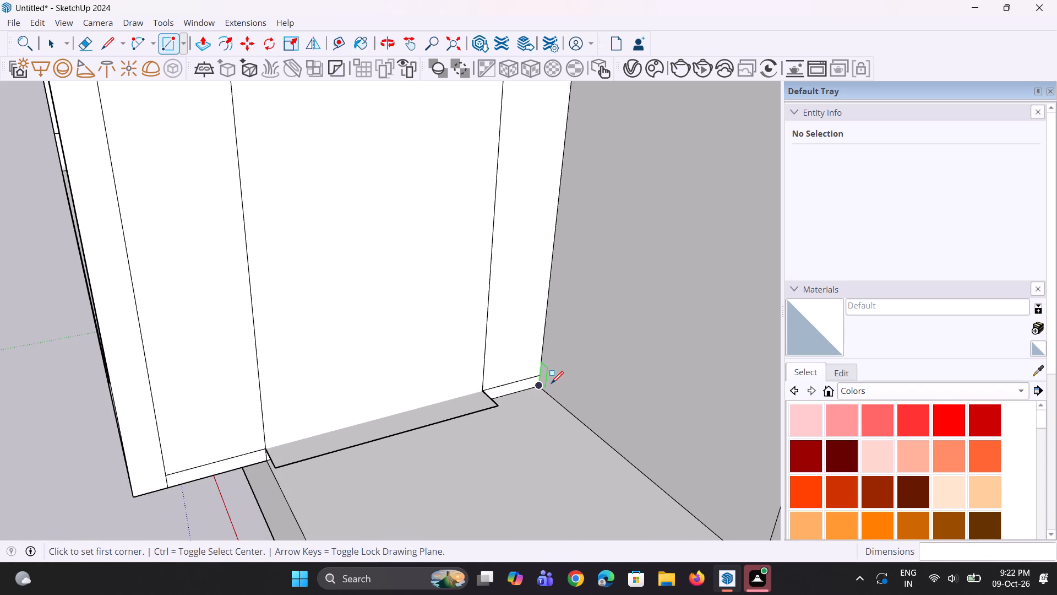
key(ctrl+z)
Push/Pull the narrow wall face beside the recess 8 11/16" out to the corner of the floor edge.
scroll(551, 383, down, 4)
middle_drag(548, 385, 549, 350)
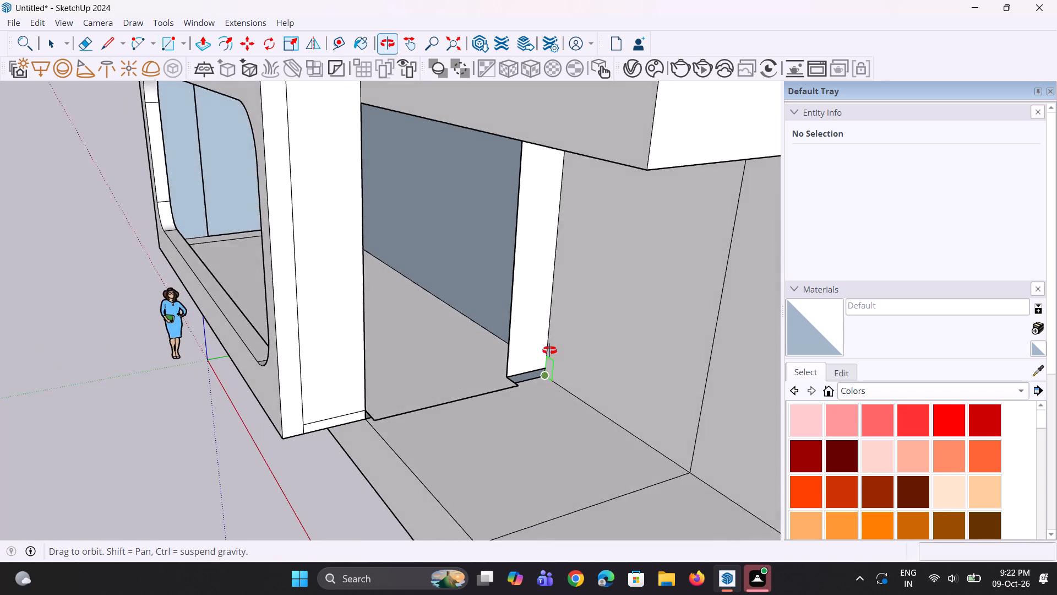
middle_drag(549, 350, 545, 338)
scroll(524, 383, up, 6)
key(p)
click(514, 324)
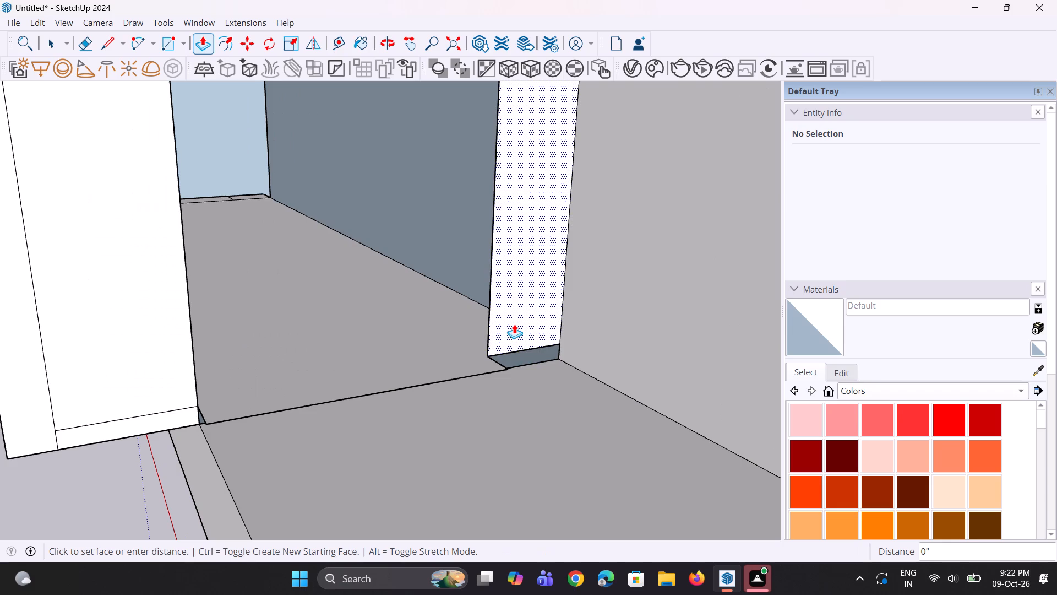
click(510, 369)
Push/Pull the back wall face inside the surround's opening by 3 1/8" as a new panel.
scroll(484, 399, down, 7)
middle_drag(419, 416, 624, 416)
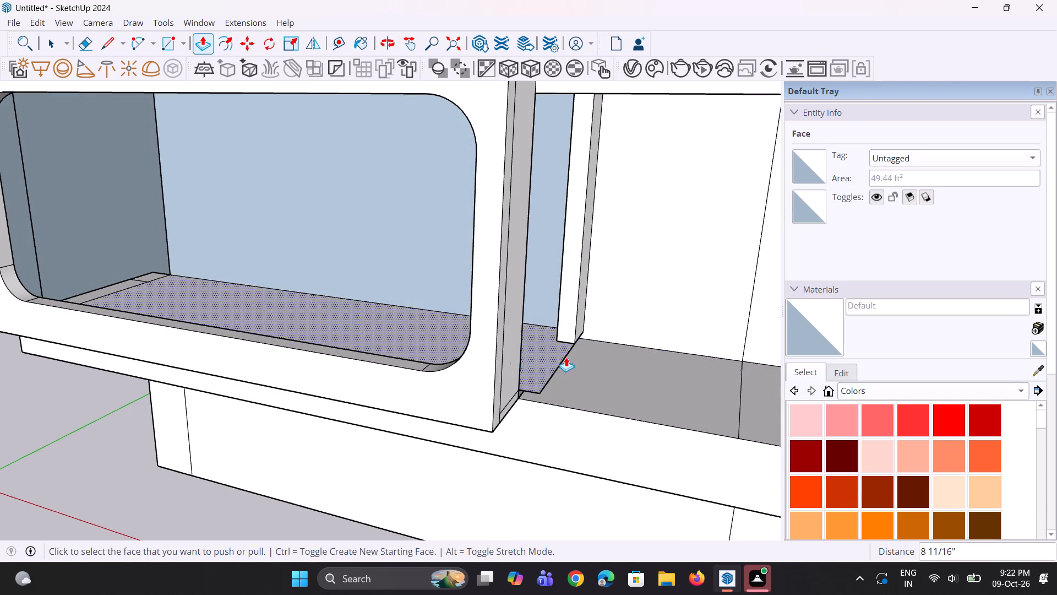
click(439, 255)
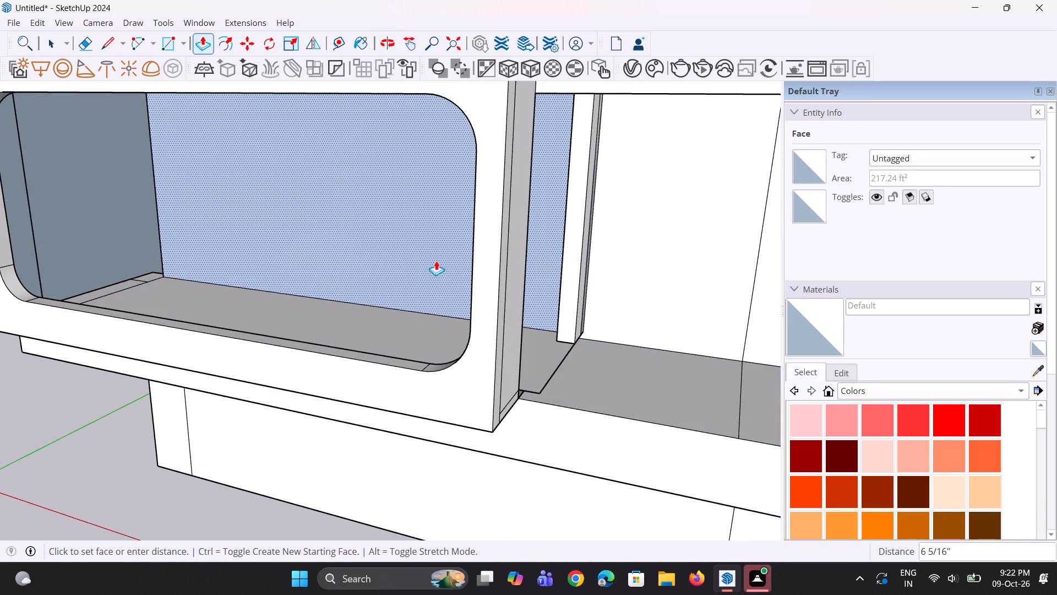
click(442, 255)
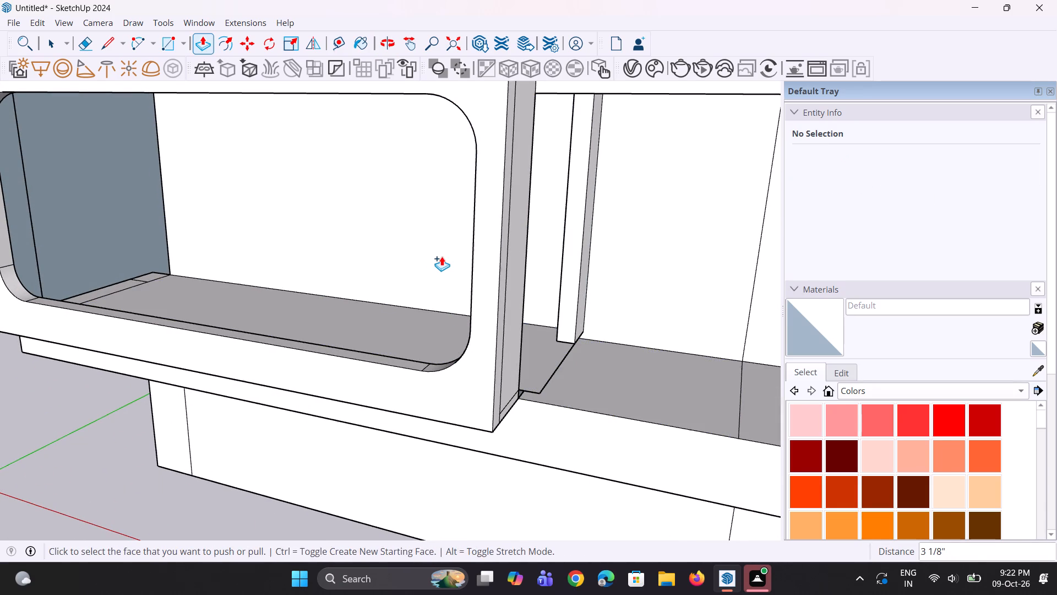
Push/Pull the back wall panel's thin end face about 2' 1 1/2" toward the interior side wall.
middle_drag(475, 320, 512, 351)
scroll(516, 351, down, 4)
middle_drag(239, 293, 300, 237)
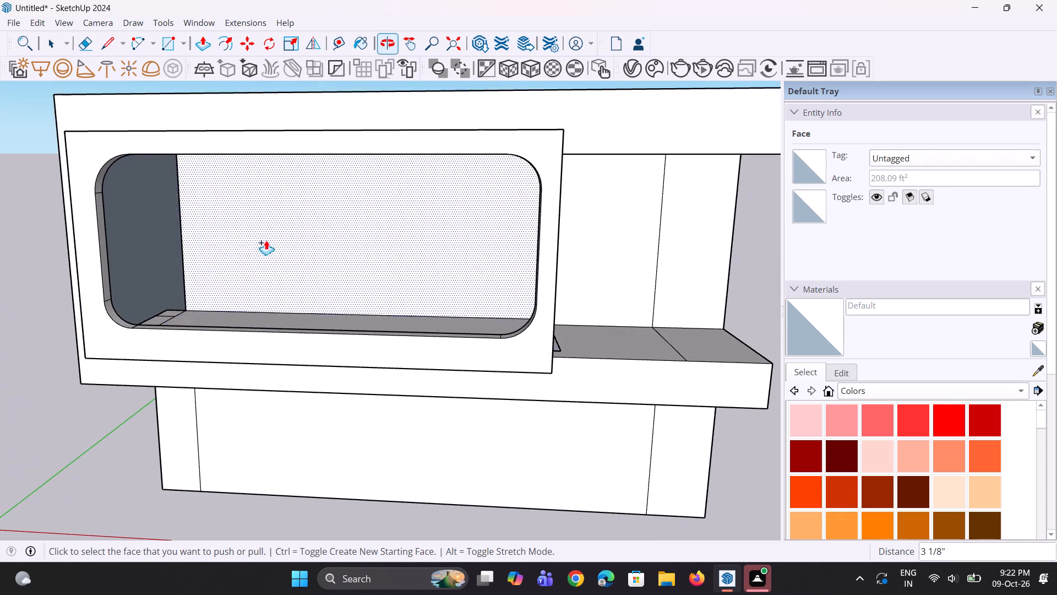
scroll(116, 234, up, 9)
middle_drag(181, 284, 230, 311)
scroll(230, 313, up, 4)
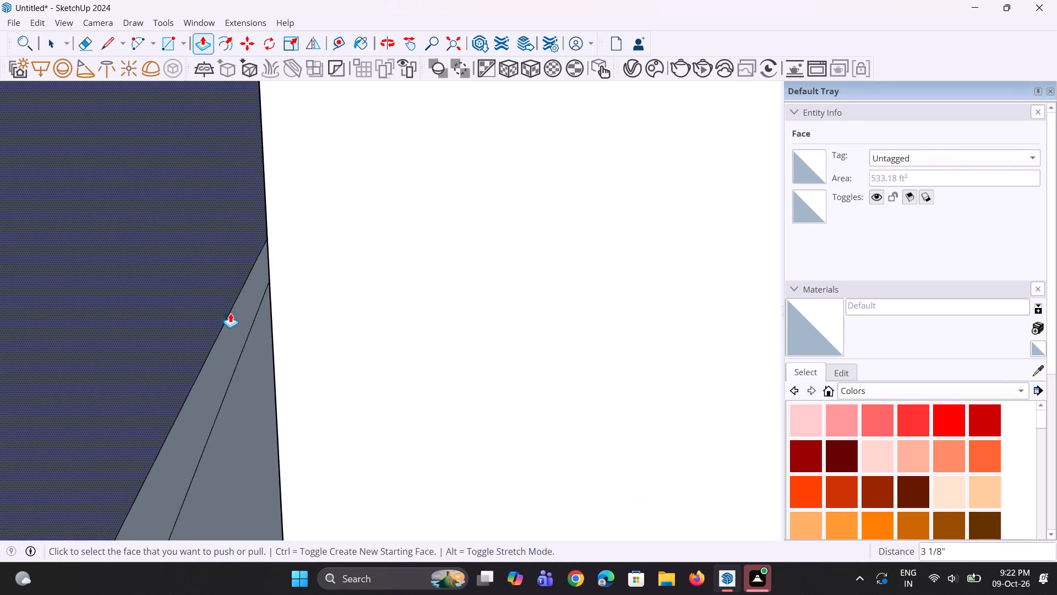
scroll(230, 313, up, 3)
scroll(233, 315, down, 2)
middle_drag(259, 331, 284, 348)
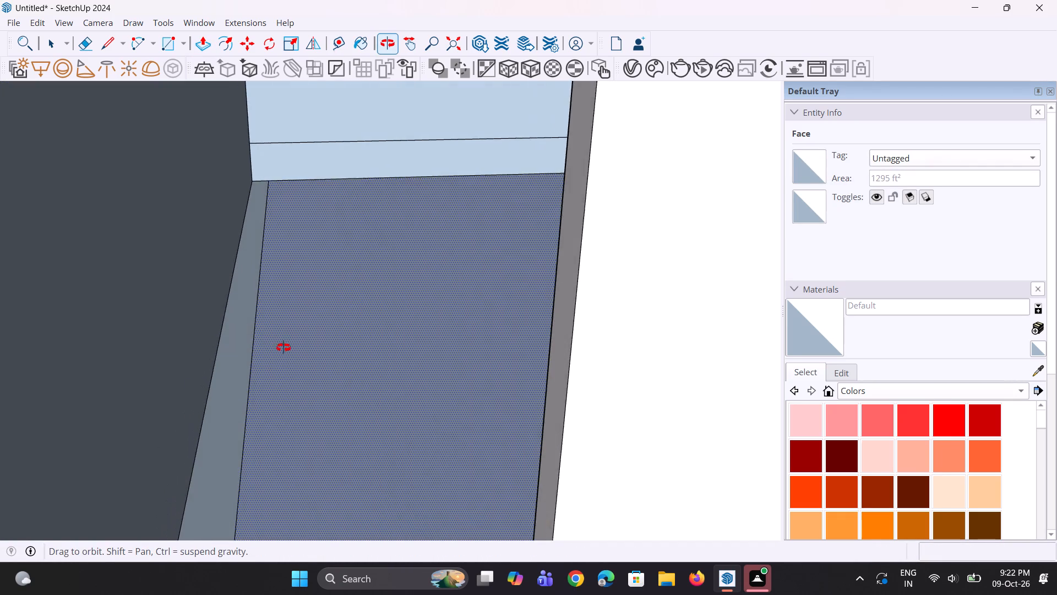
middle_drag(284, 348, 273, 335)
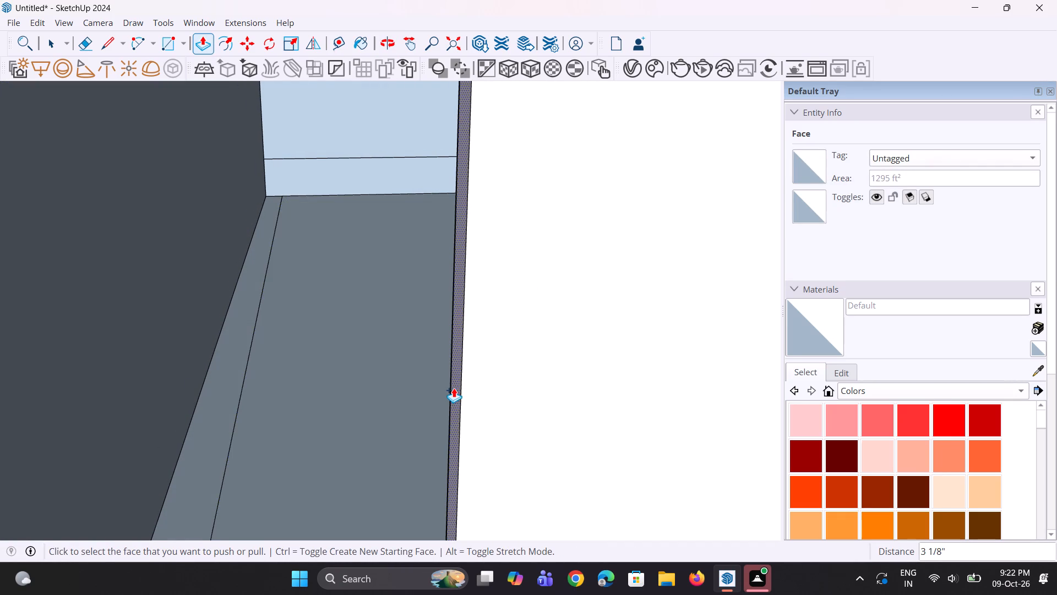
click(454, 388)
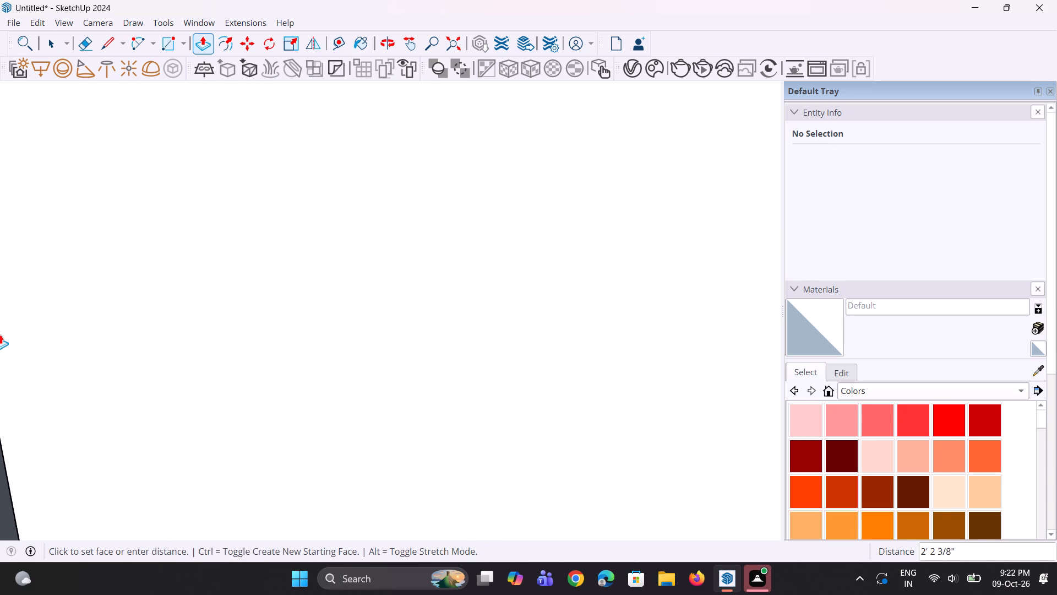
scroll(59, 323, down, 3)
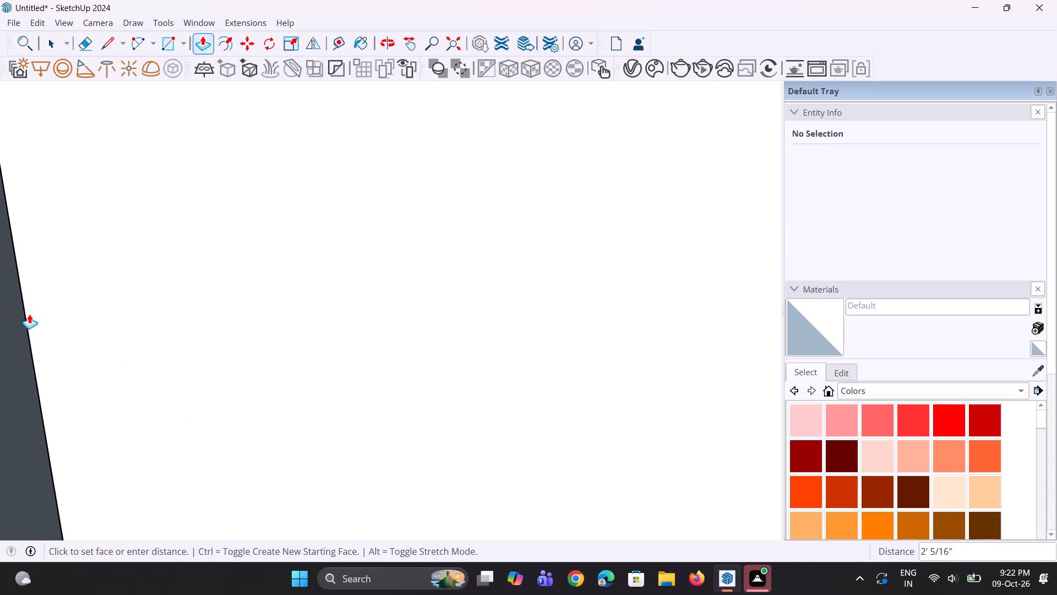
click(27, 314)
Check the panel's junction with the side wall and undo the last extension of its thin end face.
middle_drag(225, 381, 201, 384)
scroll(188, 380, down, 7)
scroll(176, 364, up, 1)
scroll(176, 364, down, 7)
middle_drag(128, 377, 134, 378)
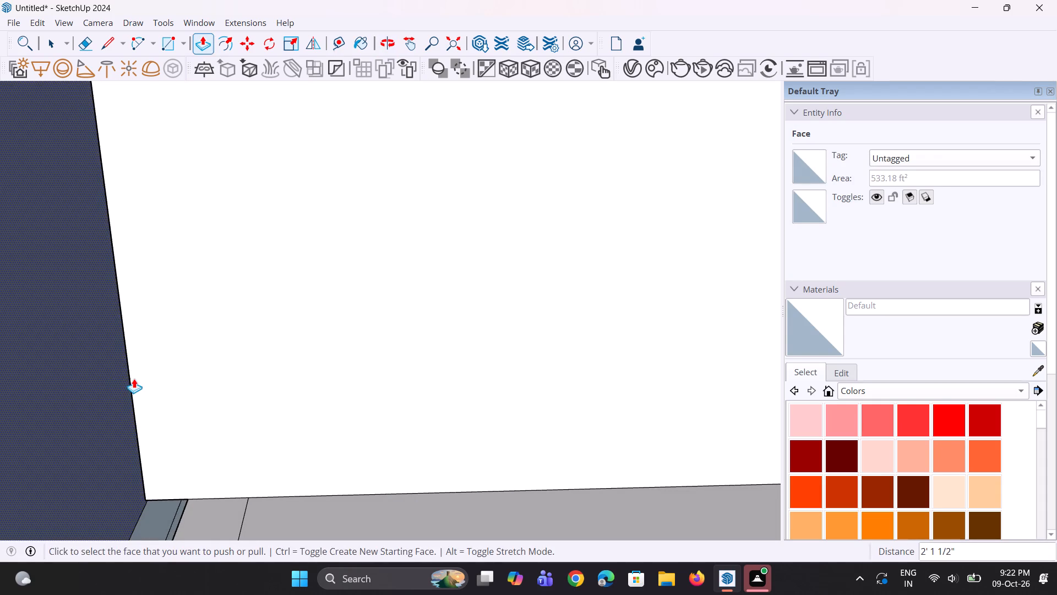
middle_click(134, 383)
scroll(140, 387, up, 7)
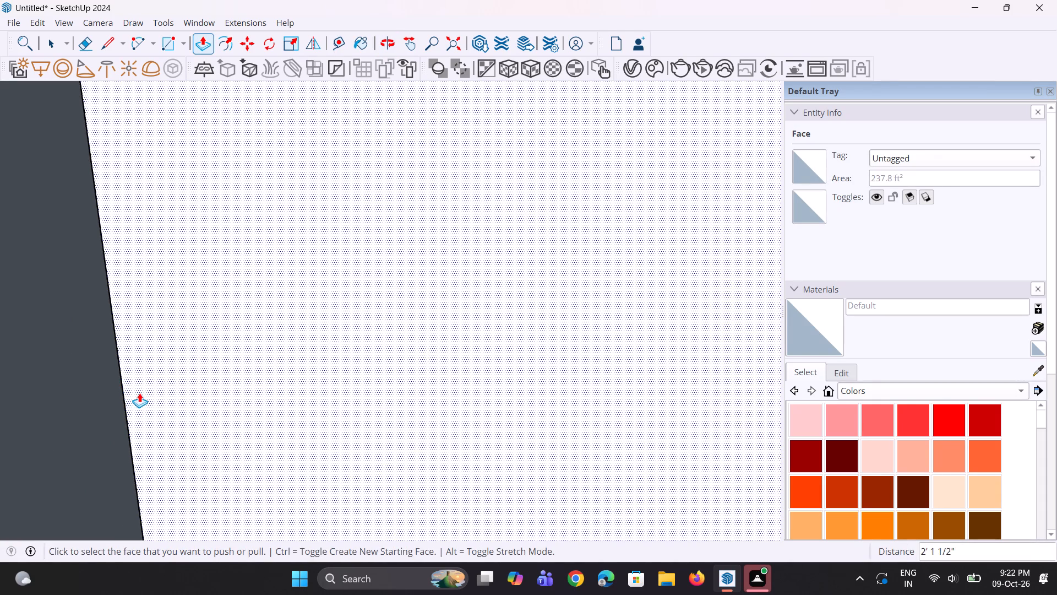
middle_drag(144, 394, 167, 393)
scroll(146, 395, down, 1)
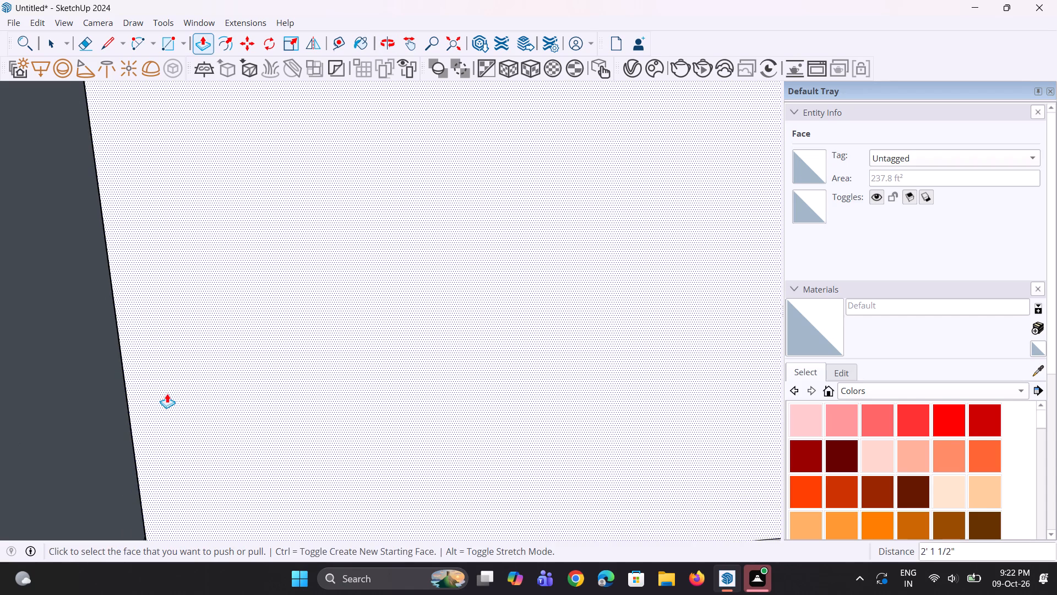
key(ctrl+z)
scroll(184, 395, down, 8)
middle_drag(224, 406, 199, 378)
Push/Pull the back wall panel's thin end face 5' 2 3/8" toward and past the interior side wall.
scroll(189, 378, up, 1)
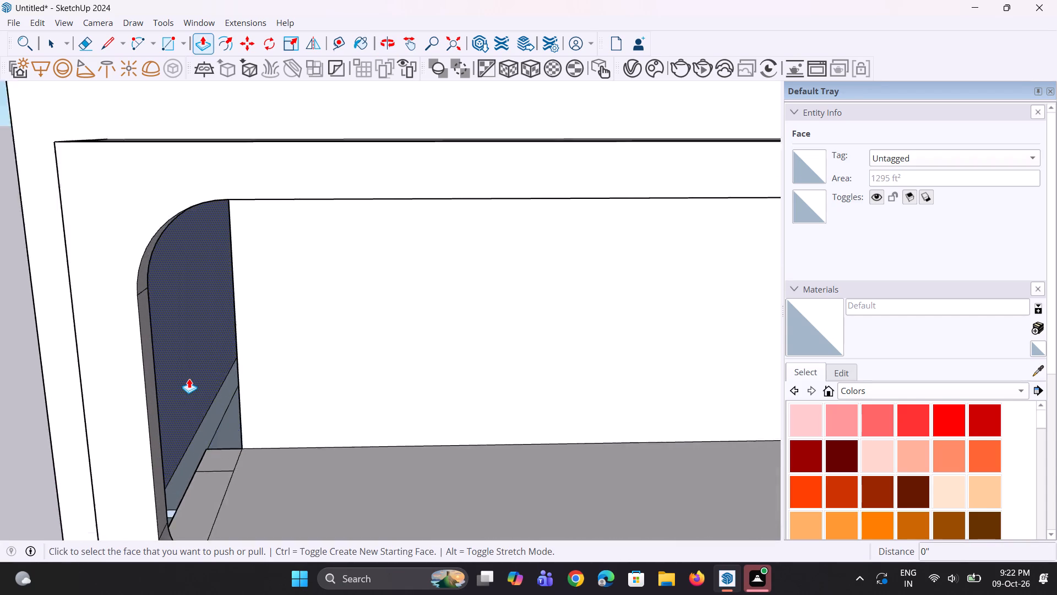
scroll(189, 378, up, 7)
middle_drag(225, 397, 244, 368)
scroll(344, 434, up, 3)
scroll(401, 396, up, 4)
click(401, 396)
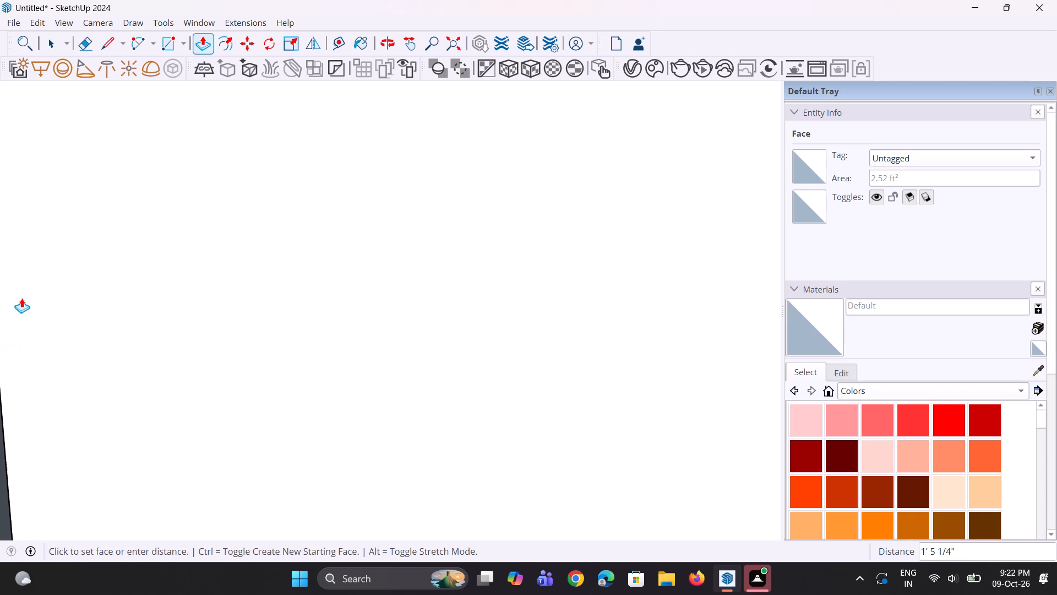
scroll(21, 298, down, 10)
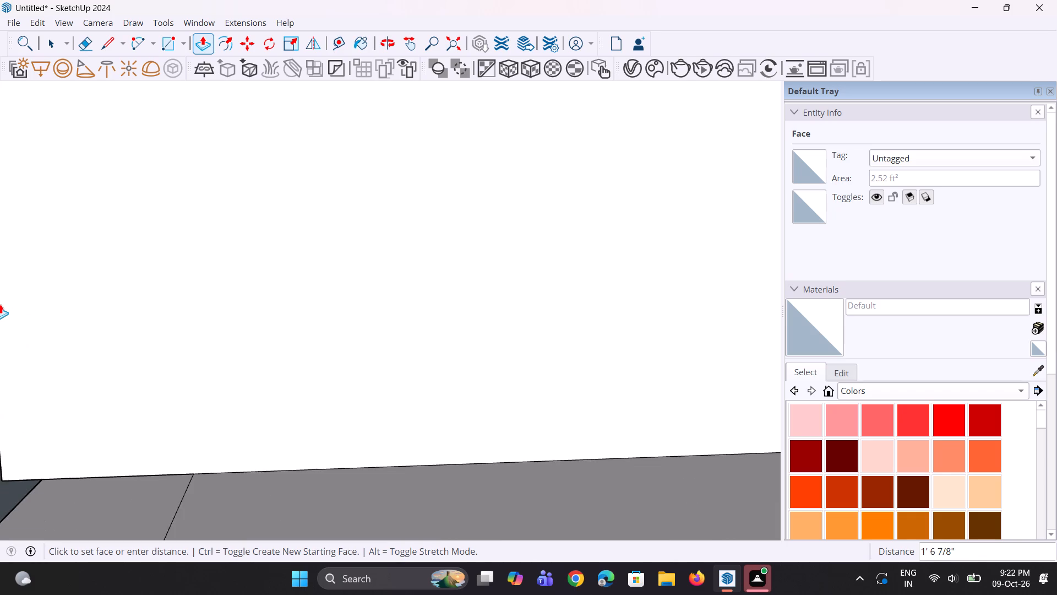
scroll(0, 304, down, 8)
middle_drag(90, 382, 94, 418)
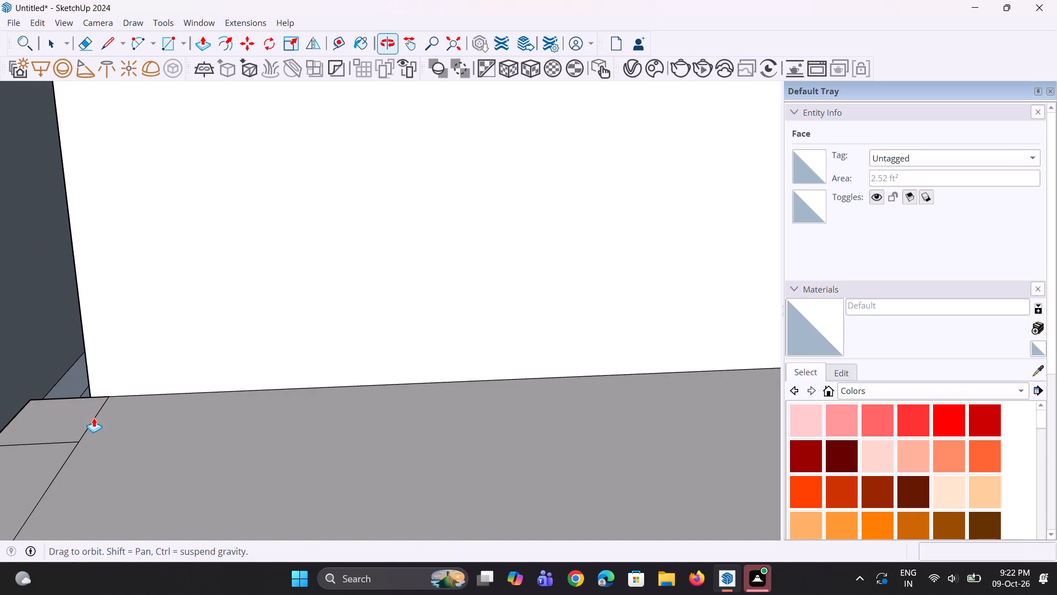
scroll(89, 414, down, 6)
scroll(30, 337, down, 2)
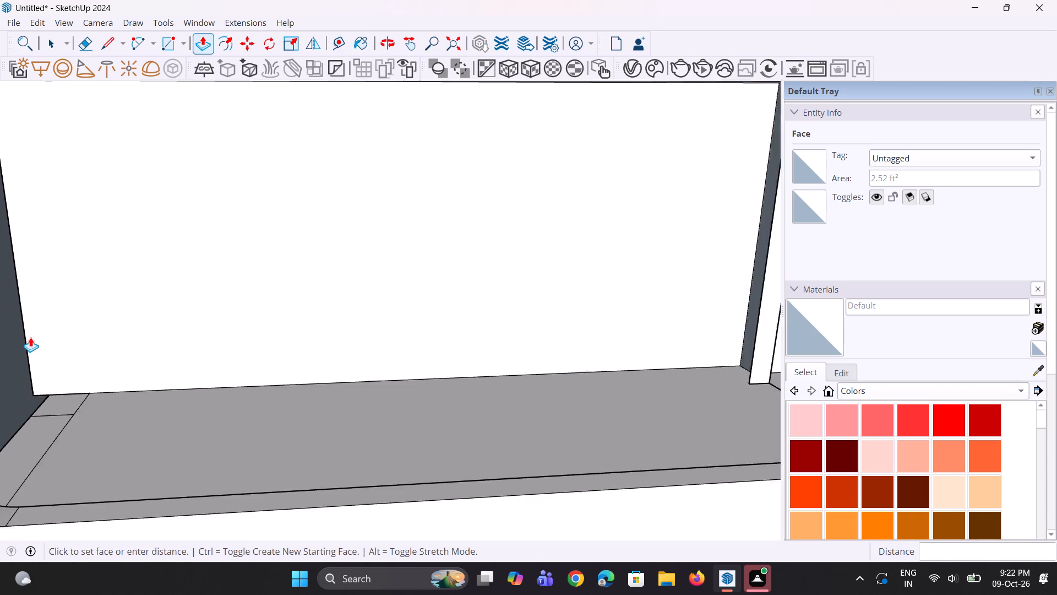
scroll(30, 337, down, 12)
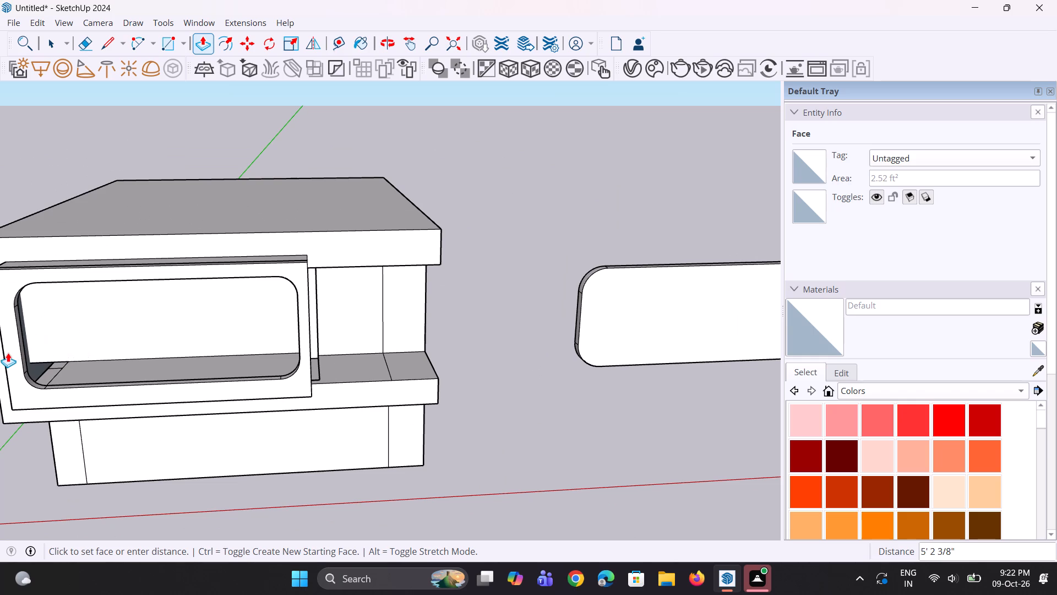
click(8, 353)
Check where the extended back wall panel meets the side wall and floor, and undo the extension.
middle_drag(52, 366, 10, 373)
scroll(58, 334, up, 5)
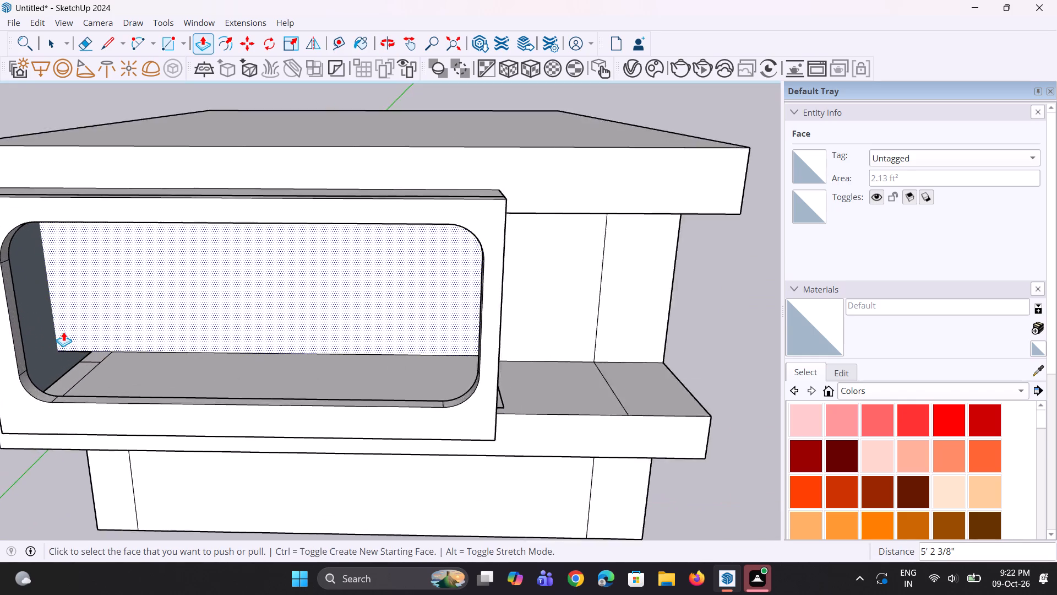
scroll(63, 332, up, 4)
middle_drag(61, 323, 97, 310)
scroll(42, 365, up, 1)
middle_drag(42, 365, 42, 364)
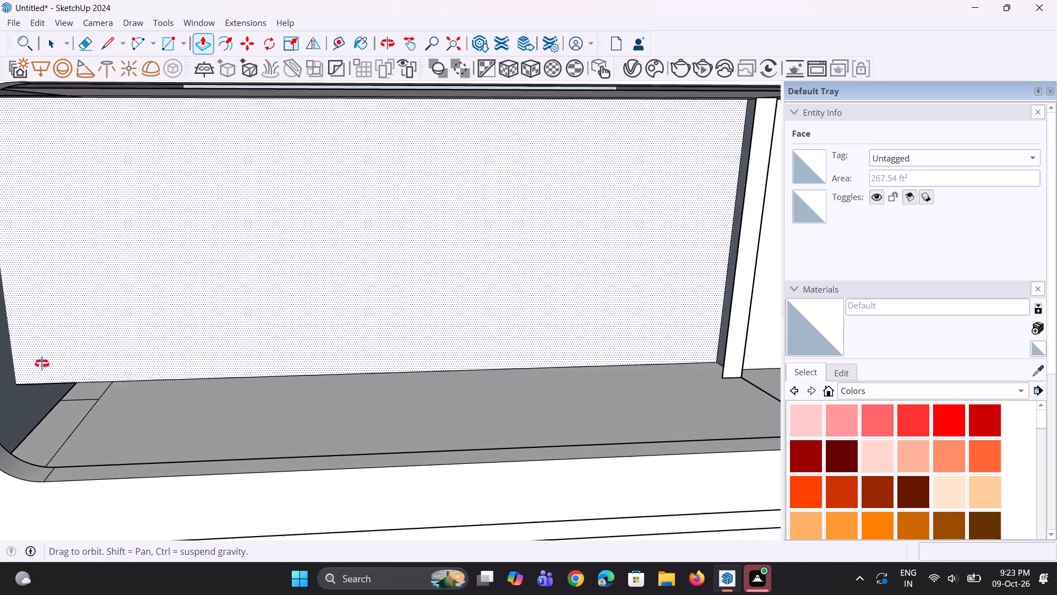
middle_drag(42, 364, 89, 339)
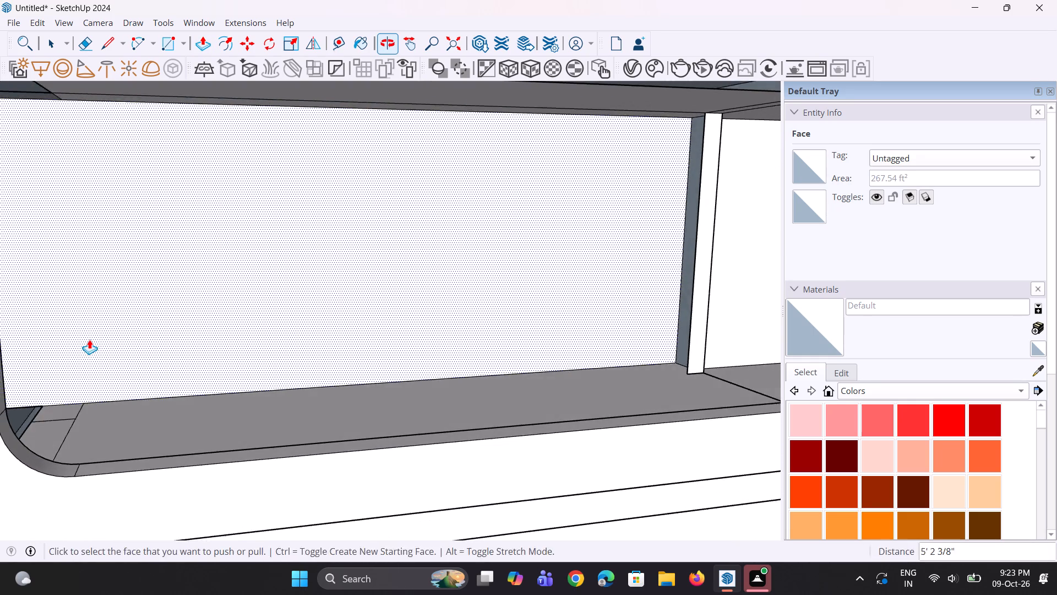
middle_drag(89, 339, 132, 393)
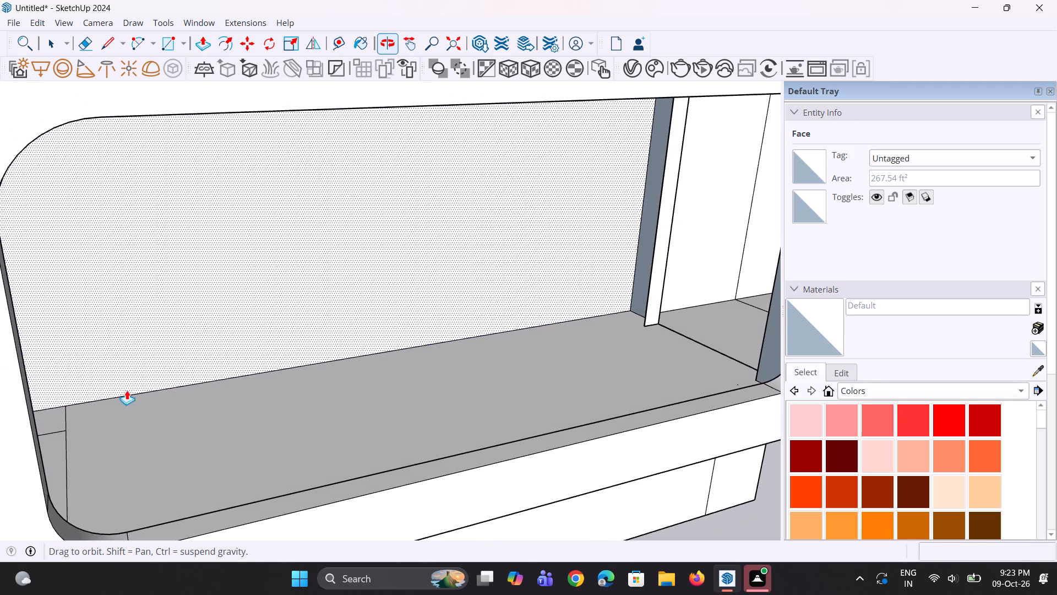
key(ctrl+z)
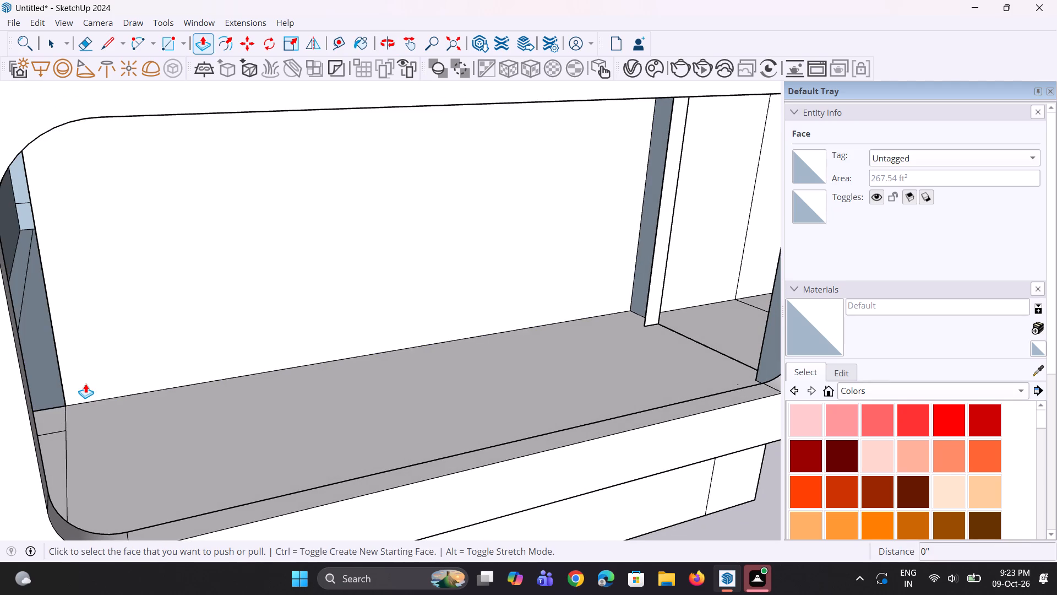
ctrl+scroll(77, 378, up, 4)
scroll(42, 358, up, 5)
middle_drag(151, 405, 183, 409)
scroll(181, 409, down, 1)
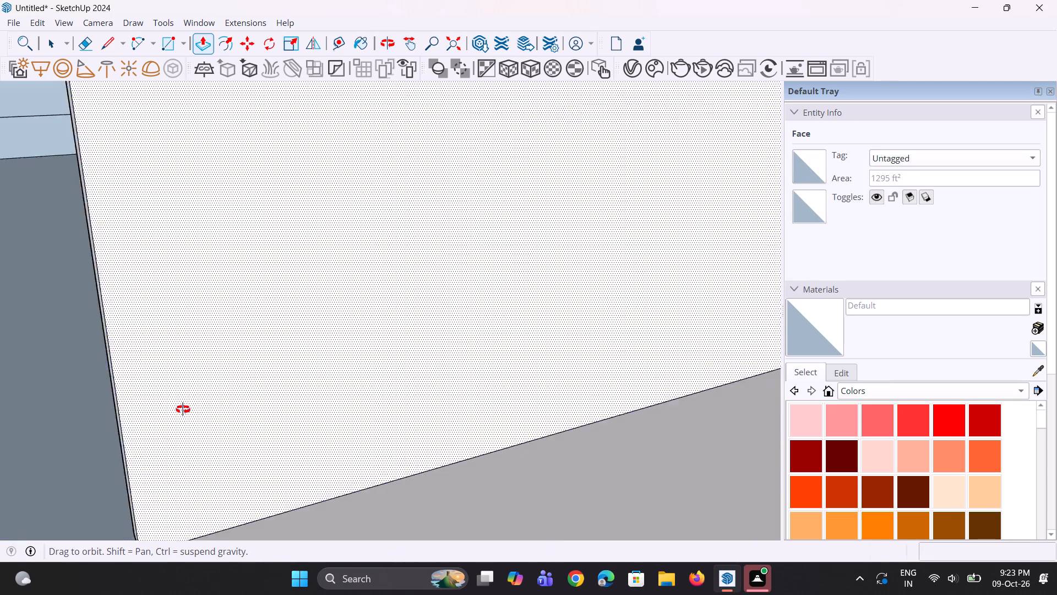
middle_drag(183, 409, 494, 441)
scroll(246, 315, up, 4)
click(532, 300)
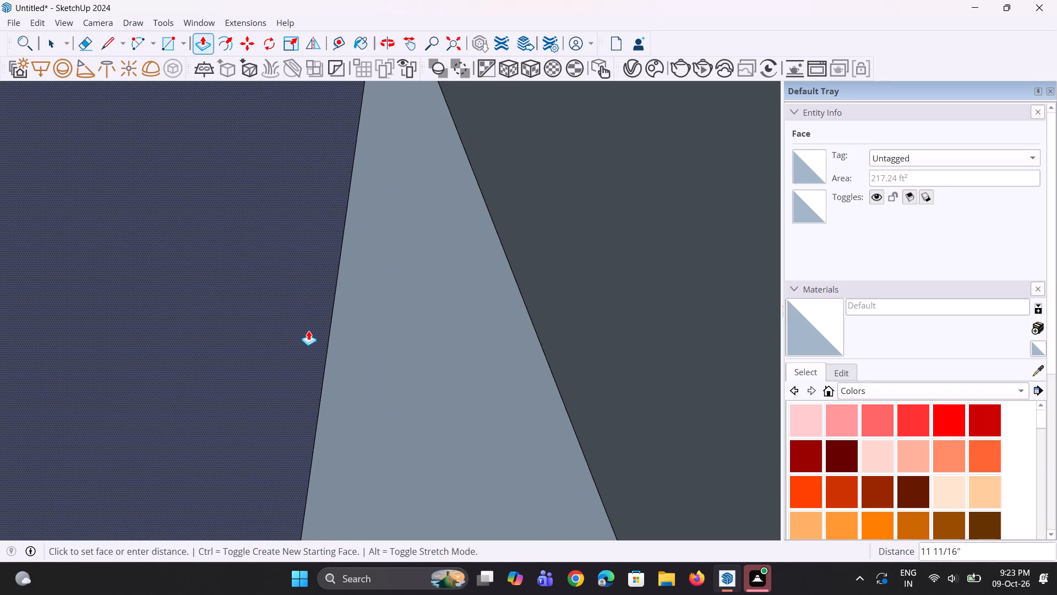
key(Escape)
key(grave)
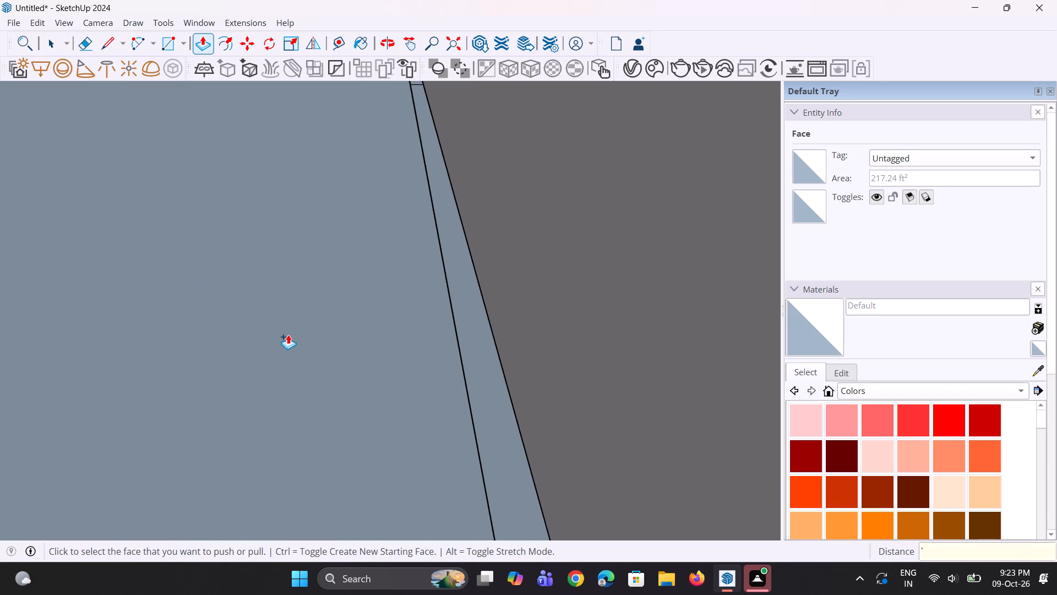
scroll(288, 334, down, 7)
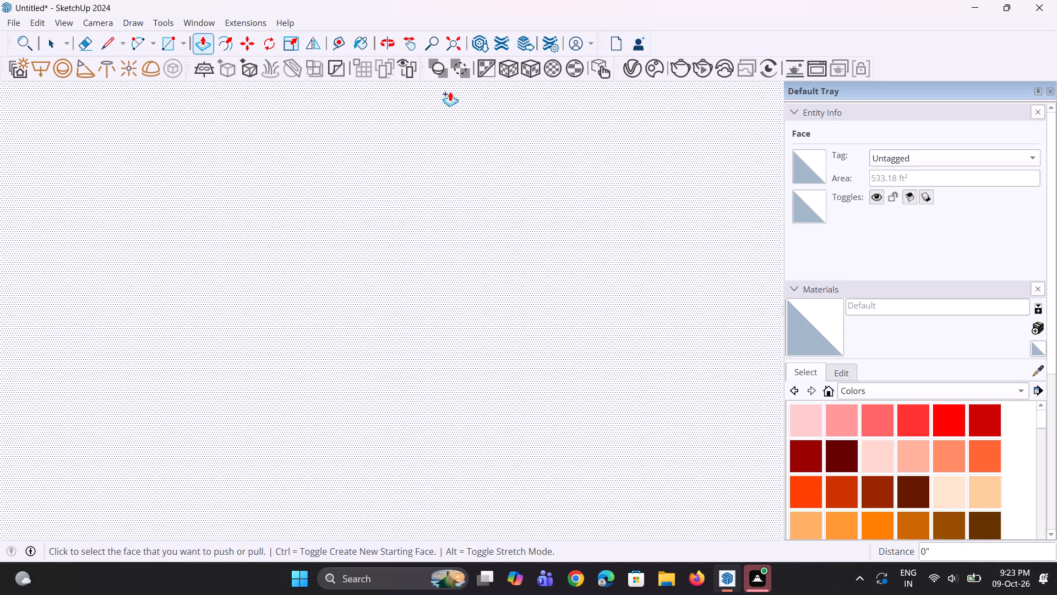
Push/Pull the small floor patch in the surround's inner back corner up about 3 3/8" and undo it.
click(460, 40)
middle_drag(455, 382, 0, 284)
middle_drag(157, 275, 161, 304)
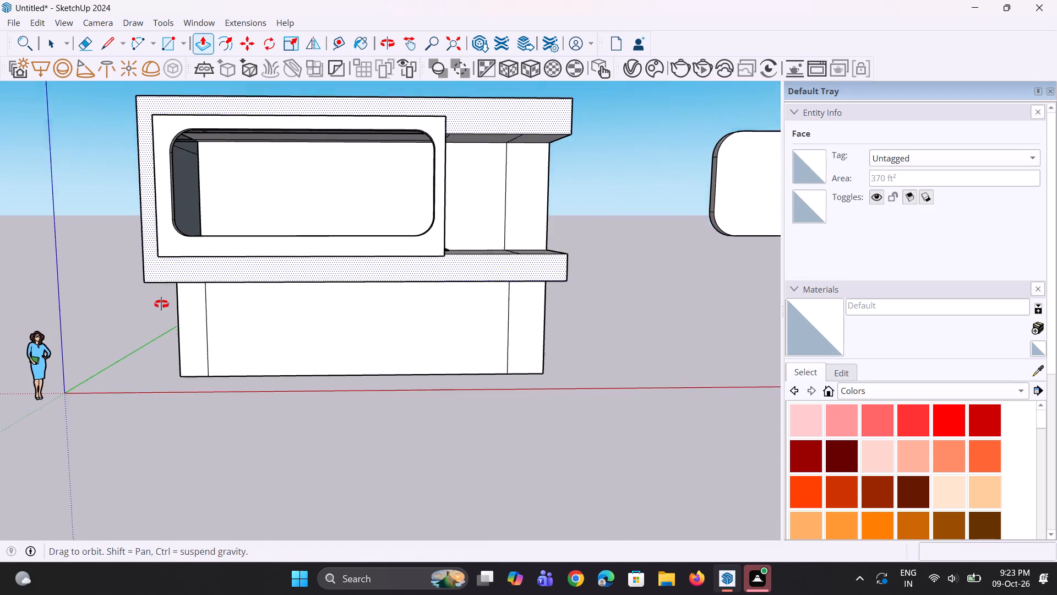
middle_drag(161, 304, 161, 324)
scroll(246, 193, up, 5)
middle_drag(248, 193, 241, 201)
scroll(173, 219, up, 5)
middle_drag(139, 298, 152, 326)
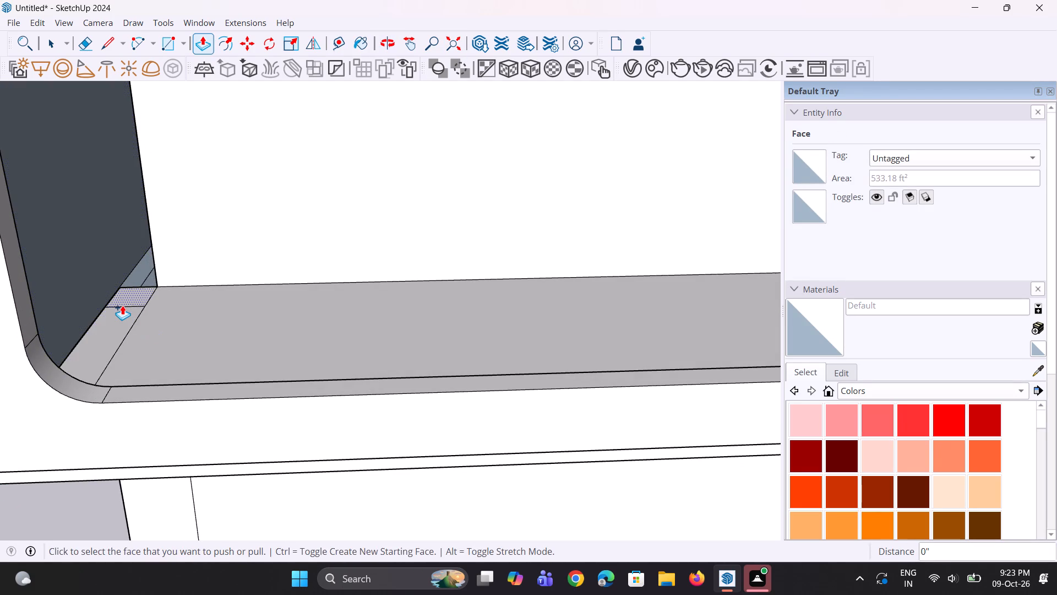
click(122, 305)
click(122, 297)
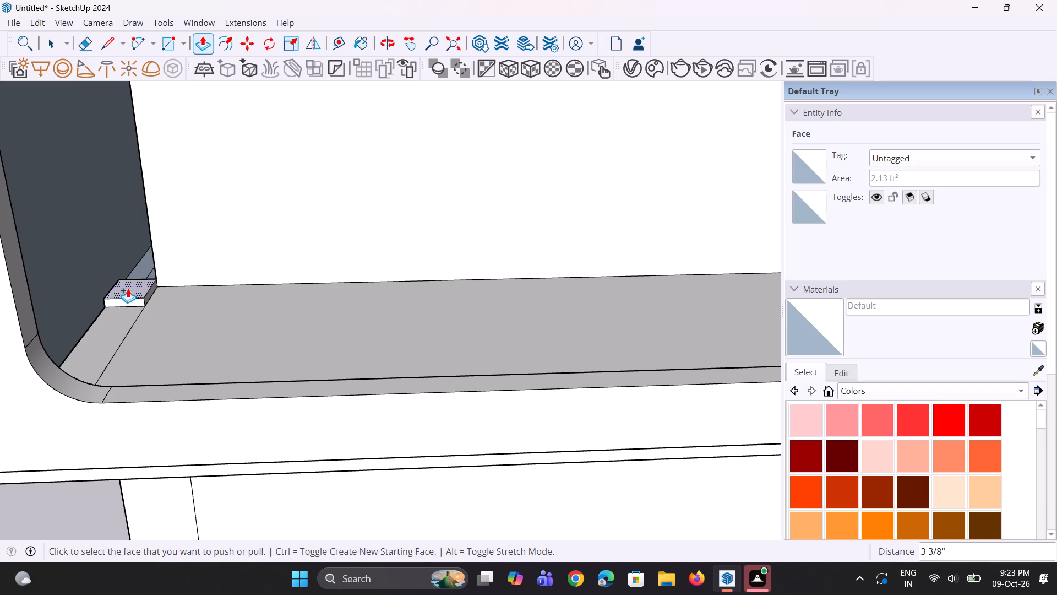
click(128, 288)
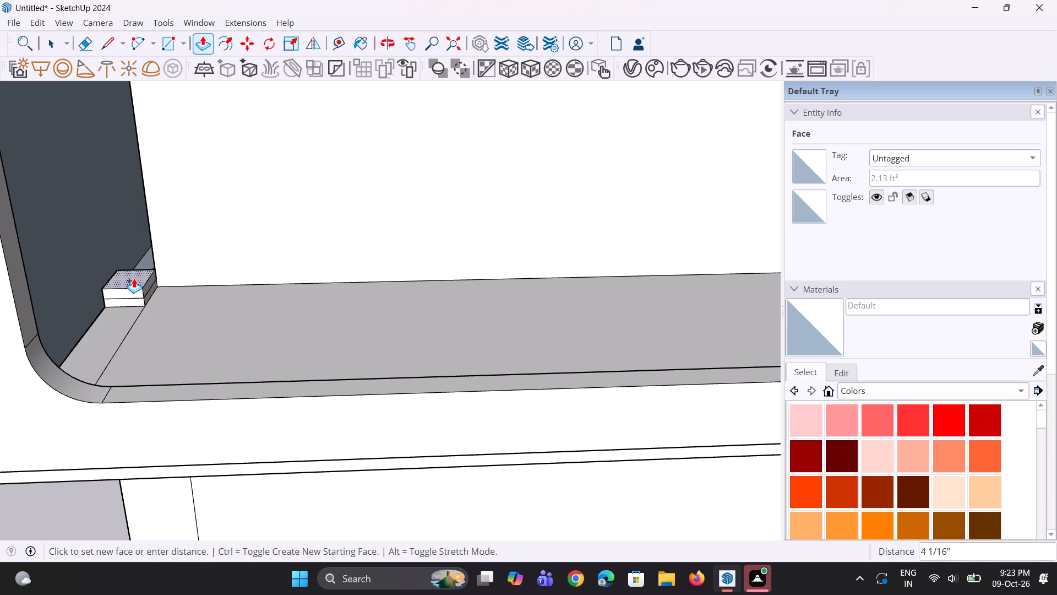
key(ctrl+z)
Push/Pull the small floor patch in the surround's inner back corner up to the ceiling as a full-height column.
click(138, 284)
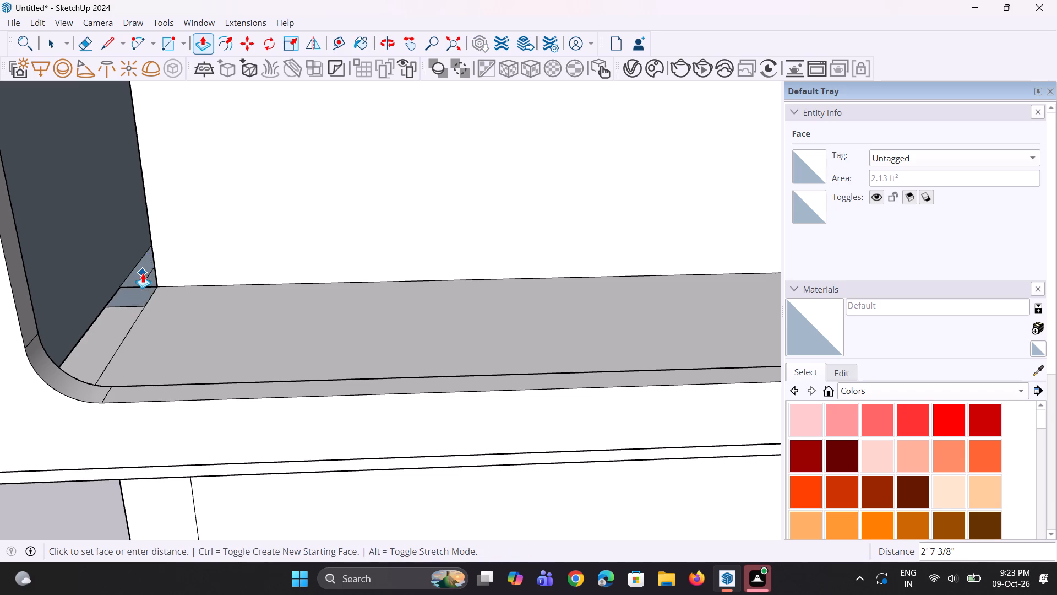
scroll(145, 241, down, 4)
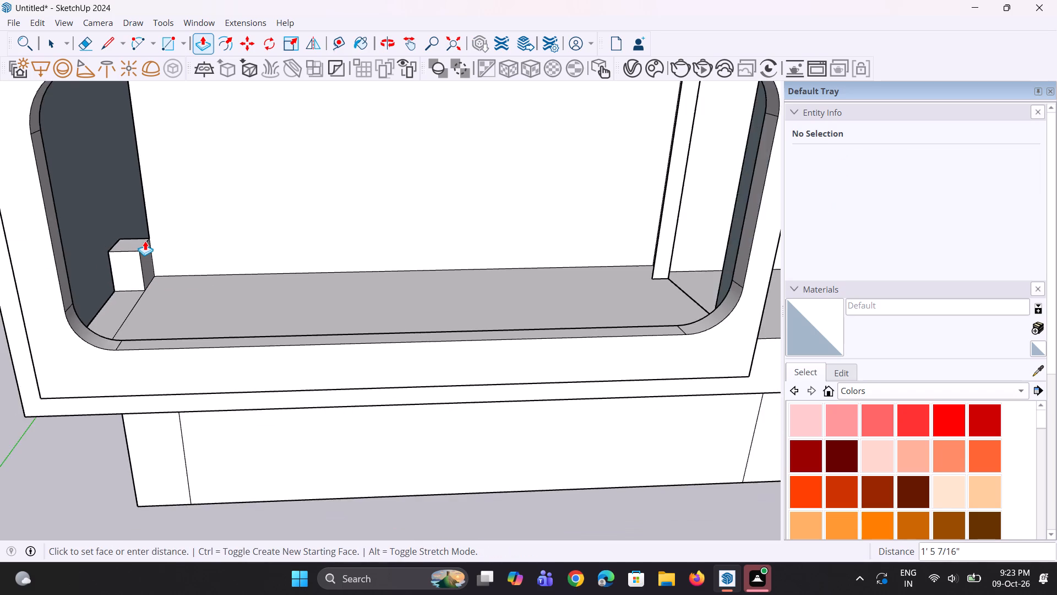
scroll(145, 241, down, 4)
middle_drag(149, 160, 153, 103)
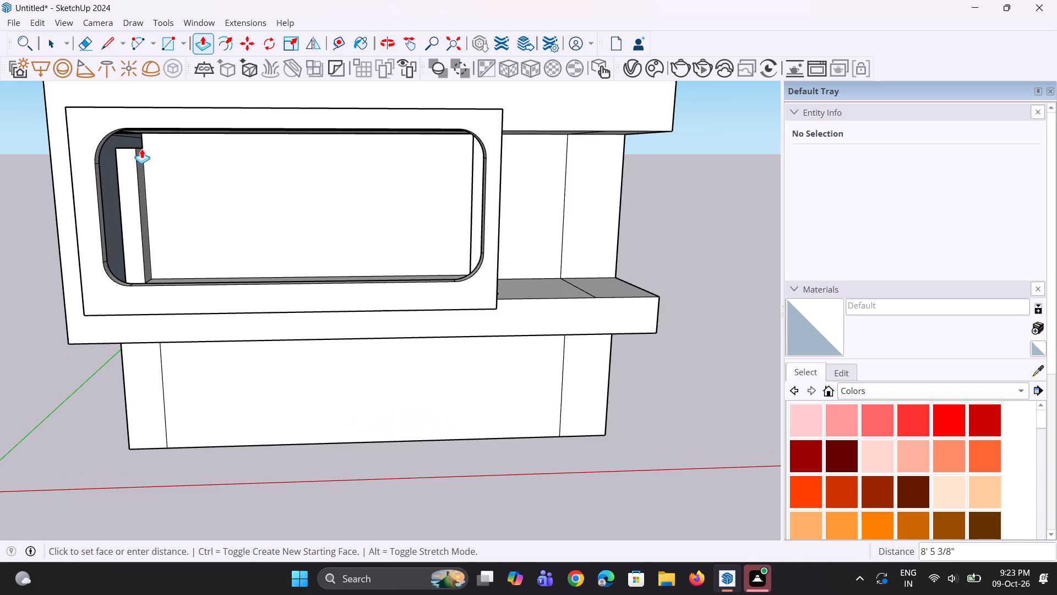
scroll(141, 149, up, 5)
click(147, 120)
Push/Pull the new column's inner side face about 22' 5 3/8" along the back wall to the opposite wall end.
middle_drag(176, 180, 176, 169)
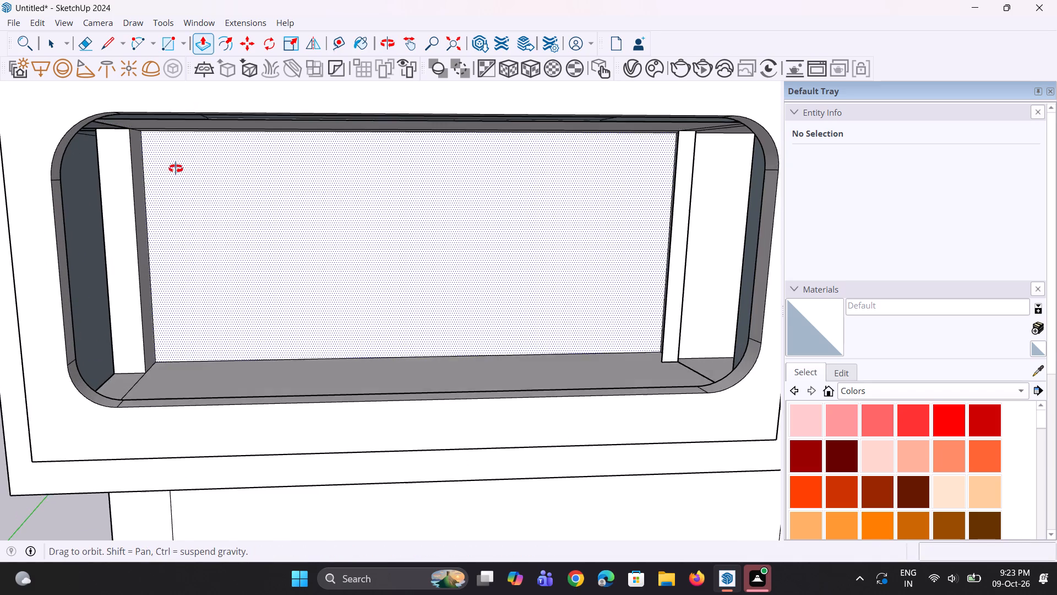
middle_drag(176, 169, 149, 185)
click(160, 195)
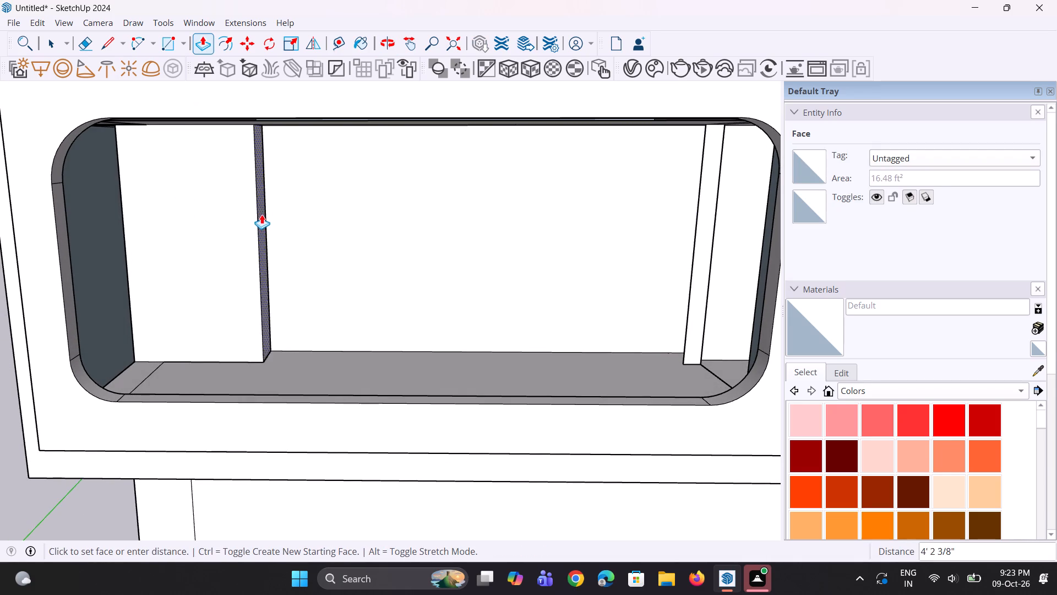
scroll(262, 214, down, 3)
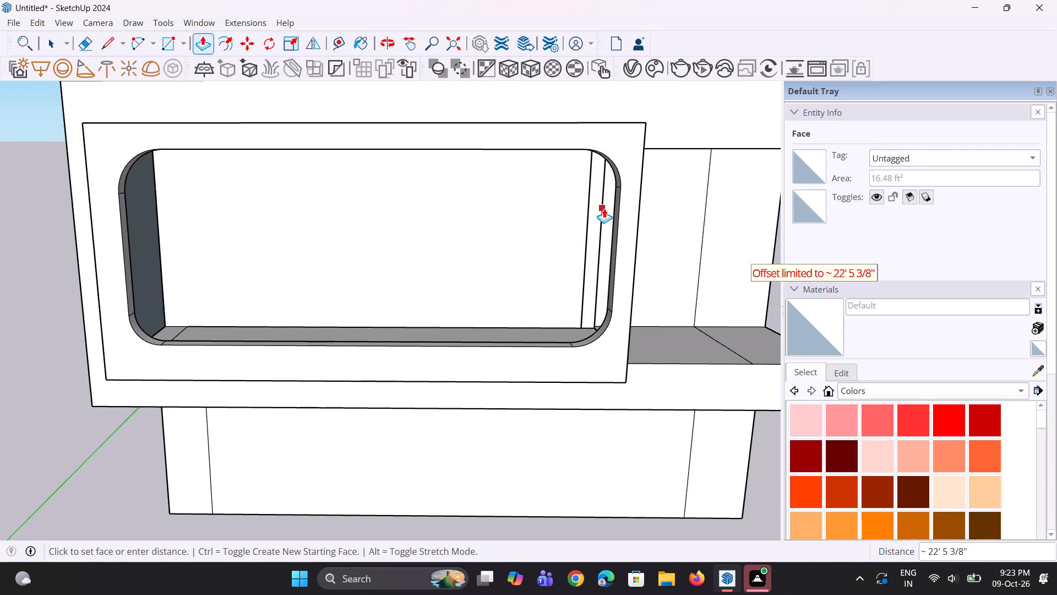
click(600, 218)
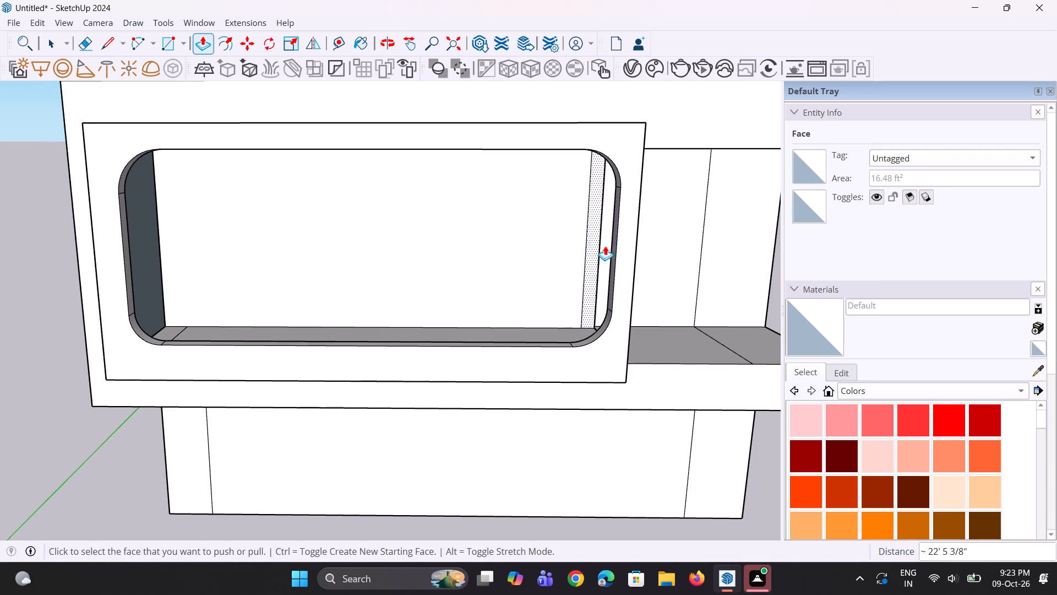
Push/Pull the extended block's long front face 1' 8 7/16" back toward the back wall.
middle_drag(742, 293, 562, 298)
scroll(589, 284, up, 3)
middle_drag(593, 279, 480, 313)
scroll(614, 334, up, 5)
middle_drag(543, 346, 332, 329)
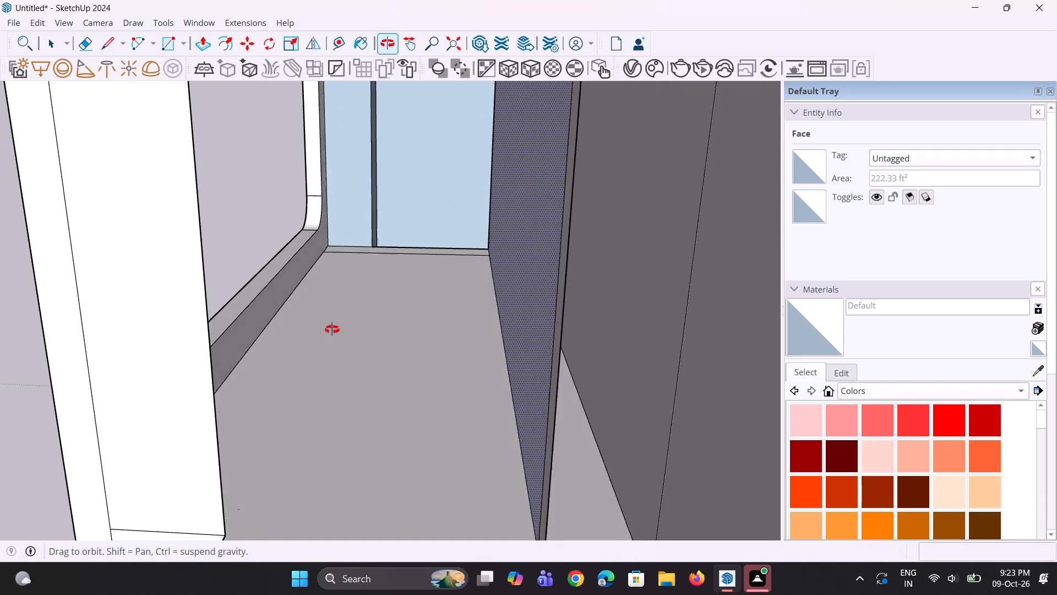
middle_drag(332, 329, 276, 323)
click(545, 336)
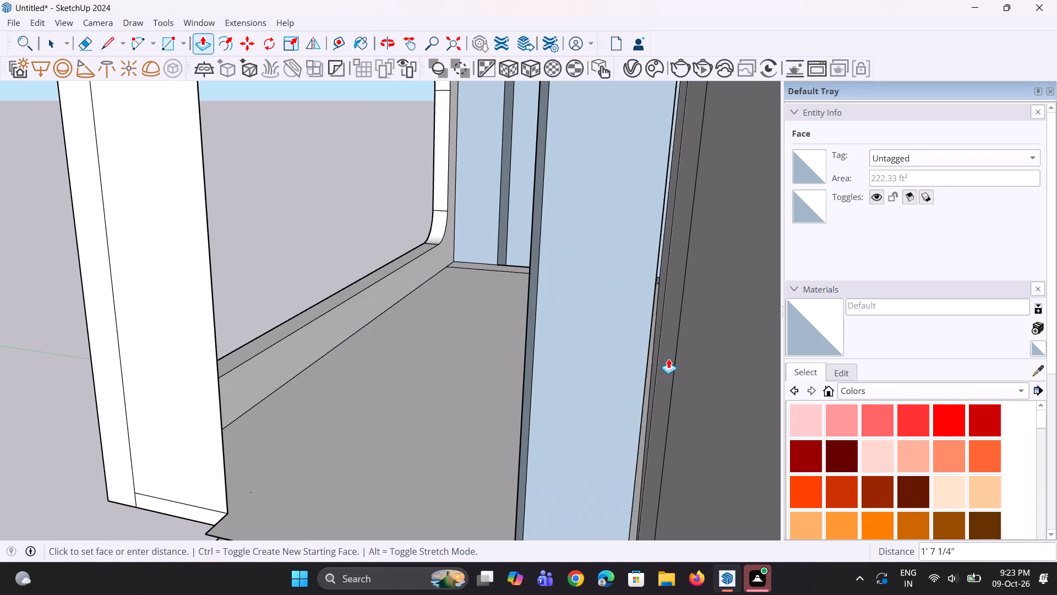
click(690, 375)
Erase the vertical edges of the leftover end post at the open side of the back wall.
middle_drag(533, 386, 669, 378)
scroll(641, 368, down, 3)
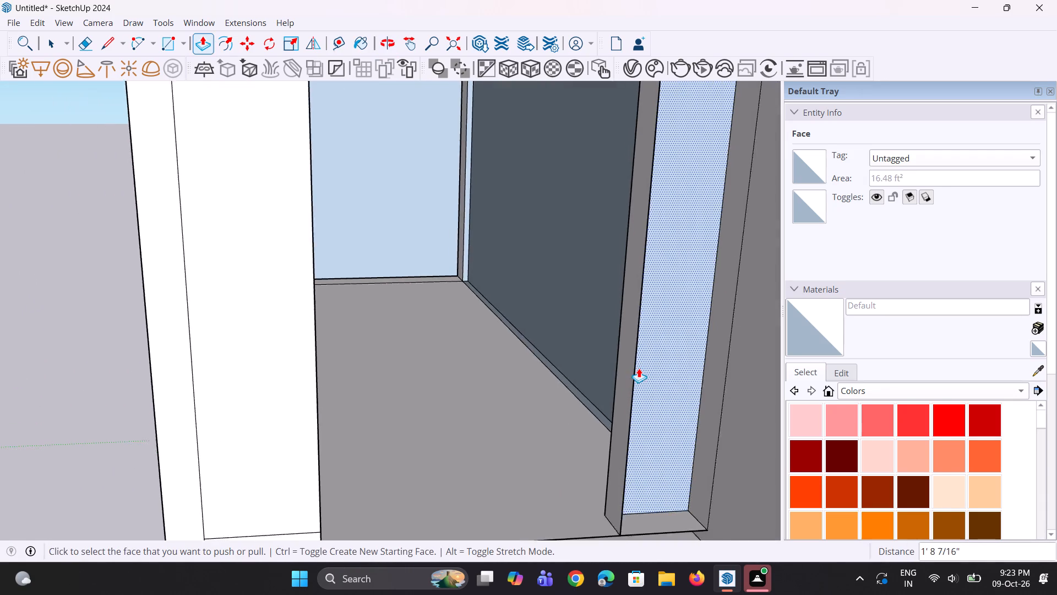
scroll(639, 368, down, 1)
middle_drag(621, 375, 640, 377)
scroll(625, 397, up, 3)
key(e)
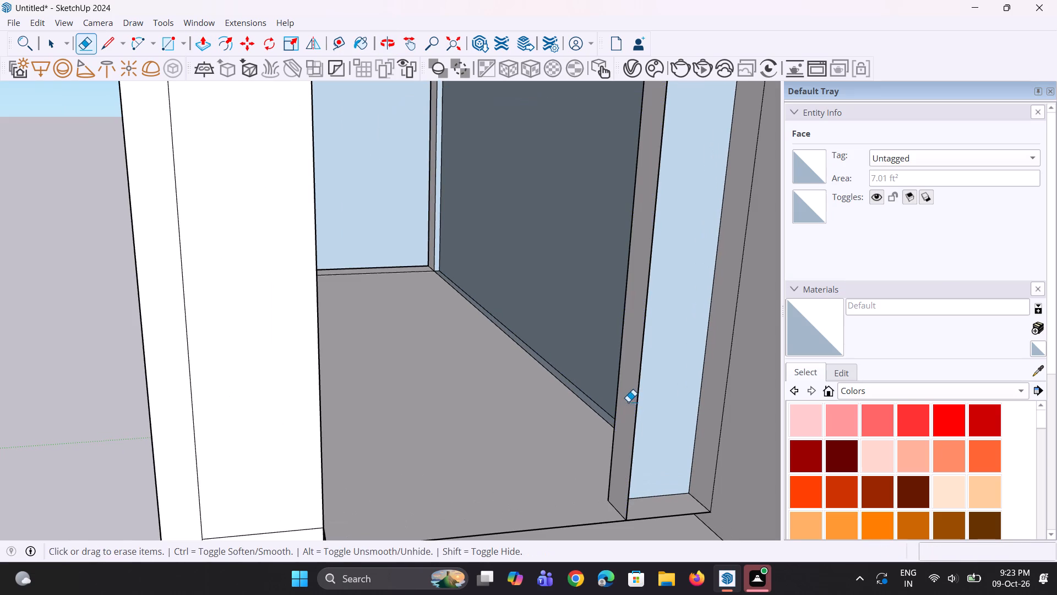
click(638, 409)
click(619, 392)
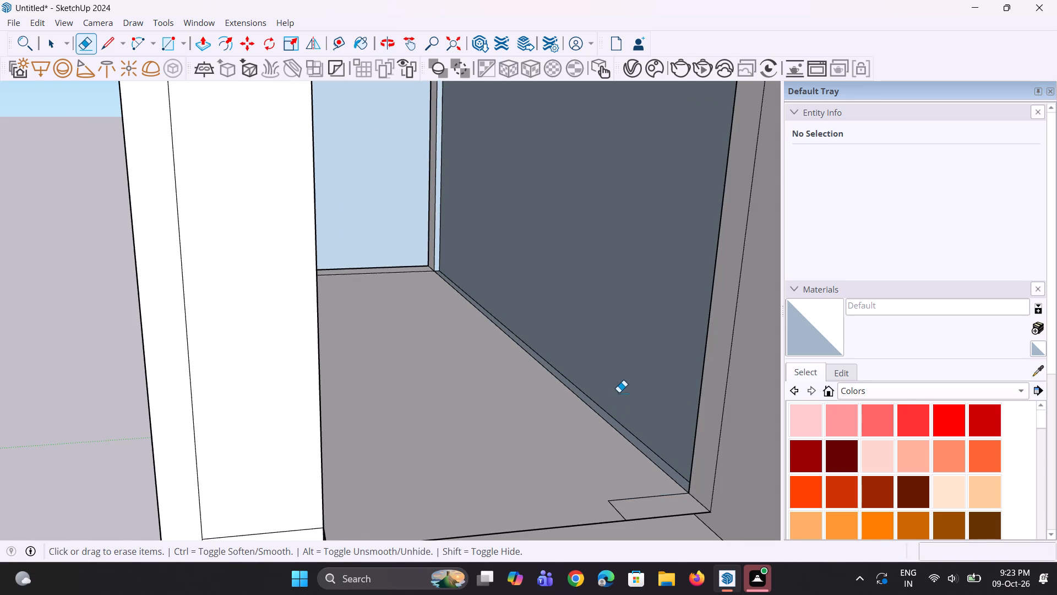
Erase the leftover post outline on the floor at the back wall's open end and check the cleaned floor.
scroll(609, 448, down, 4)
middle_drag(613, 455, 756, 425)
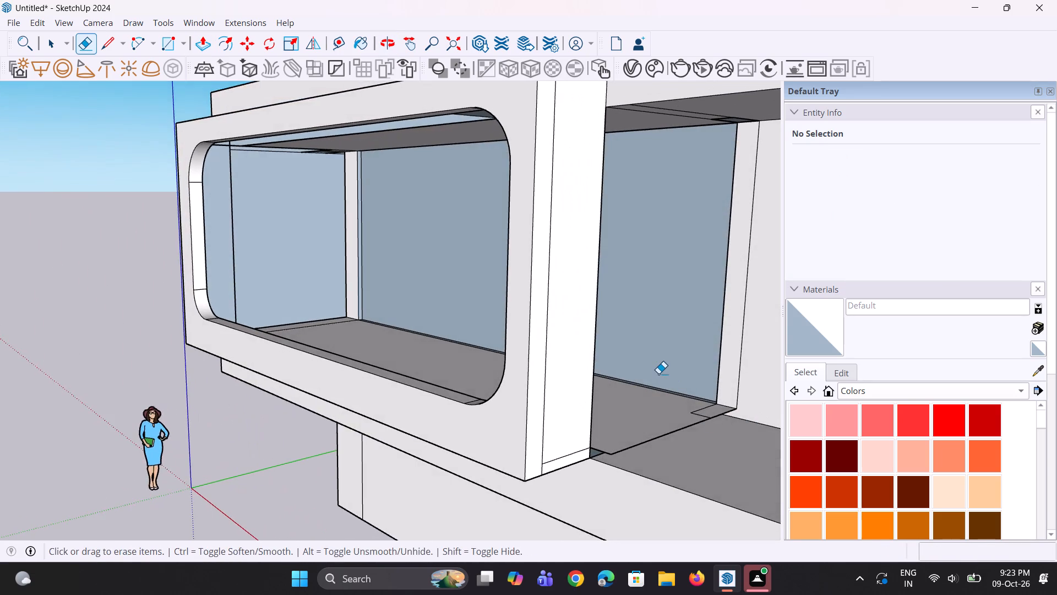
scroll(658, 372, up, 6)
scroll(698, 459, down, 4)
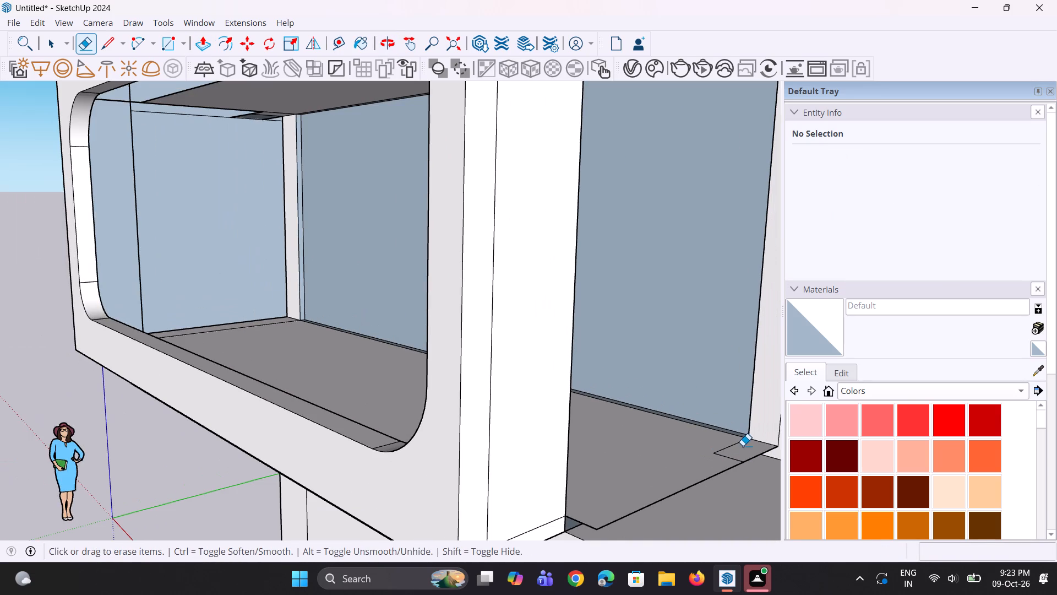
click(743, 442)
click(732, 458)
scroll(718, 466, down, 4)
scroll(731, 480, up, 1)
middle_drag(731, 480, 539, 392)
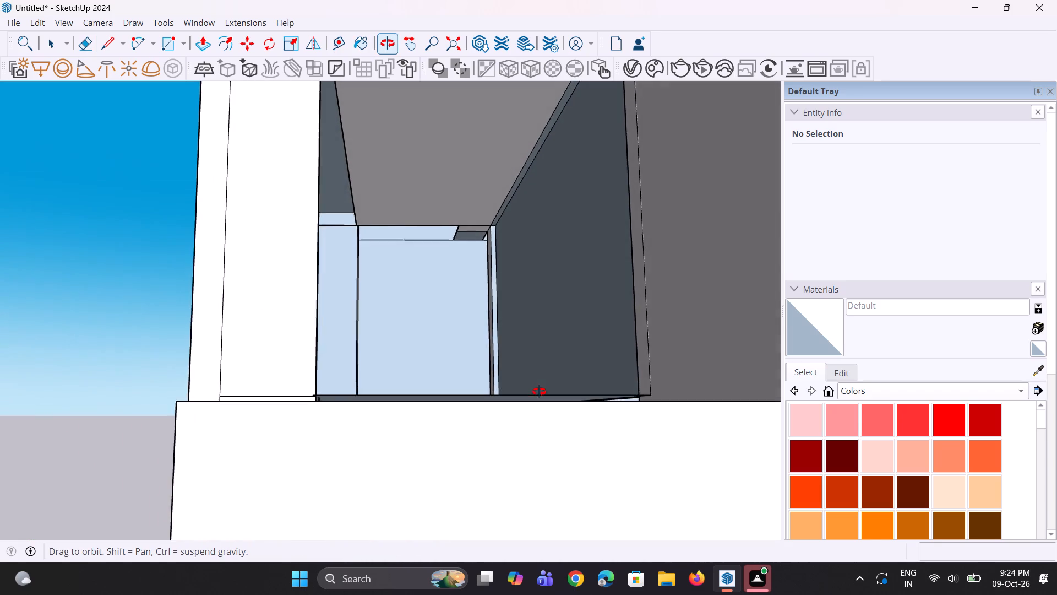
middle_drag(539, 392, 666, 461)
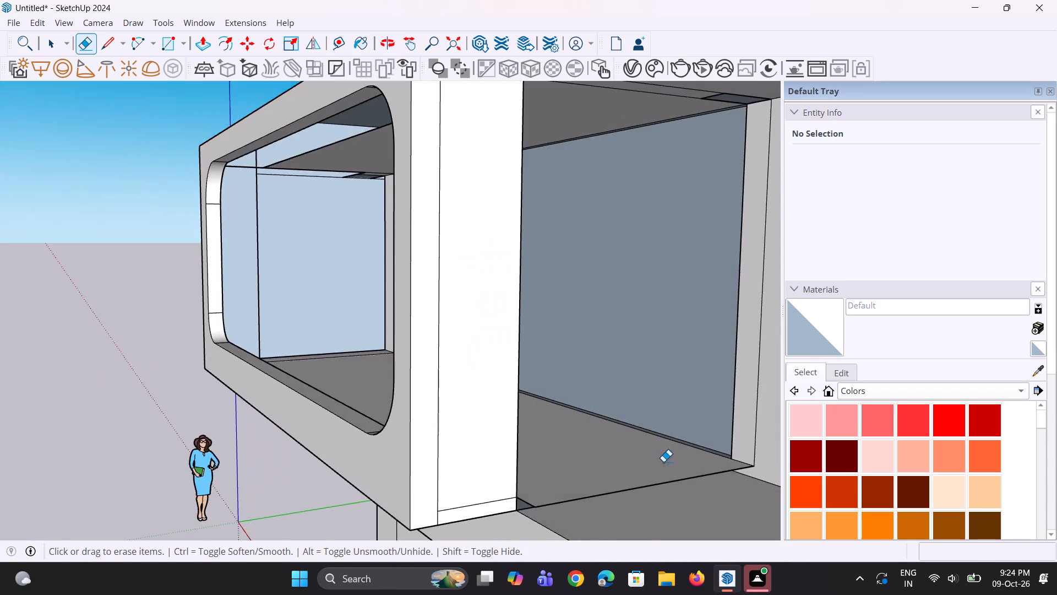
Erase the floor's boundary edge at the open end, removing the floor face between the surround and the back wall.
scroll(663, 462, down, 4)
middle_drag(644, 478, 611, 512)
scroll(596, 507, up, 2)
scroll(587, 496, down, 5)
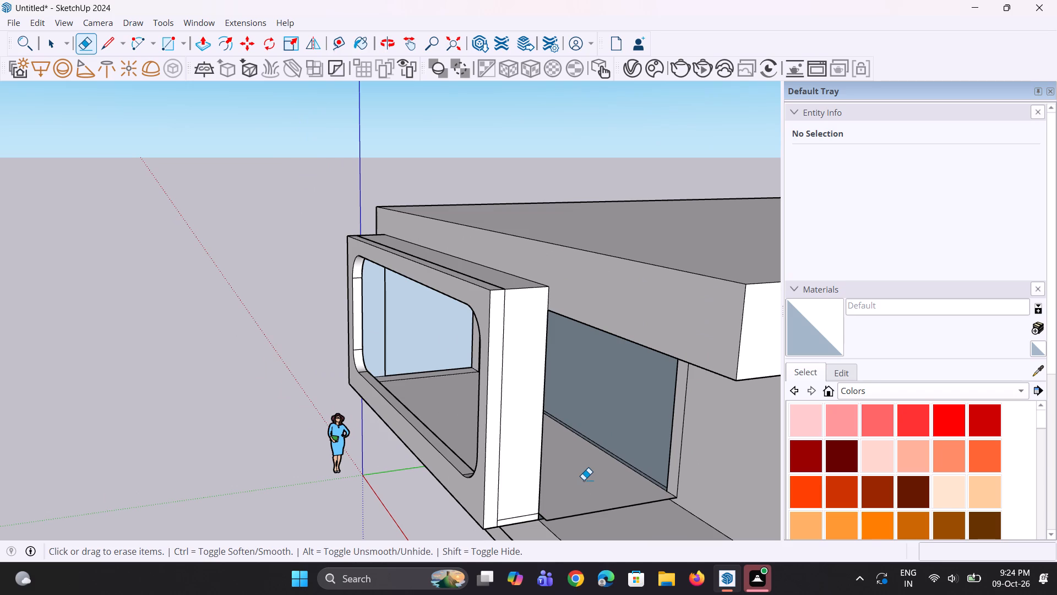
middle_drag(590, 498, 548, 510)
scroll(548, 510, down, 1)
click(585, 528)
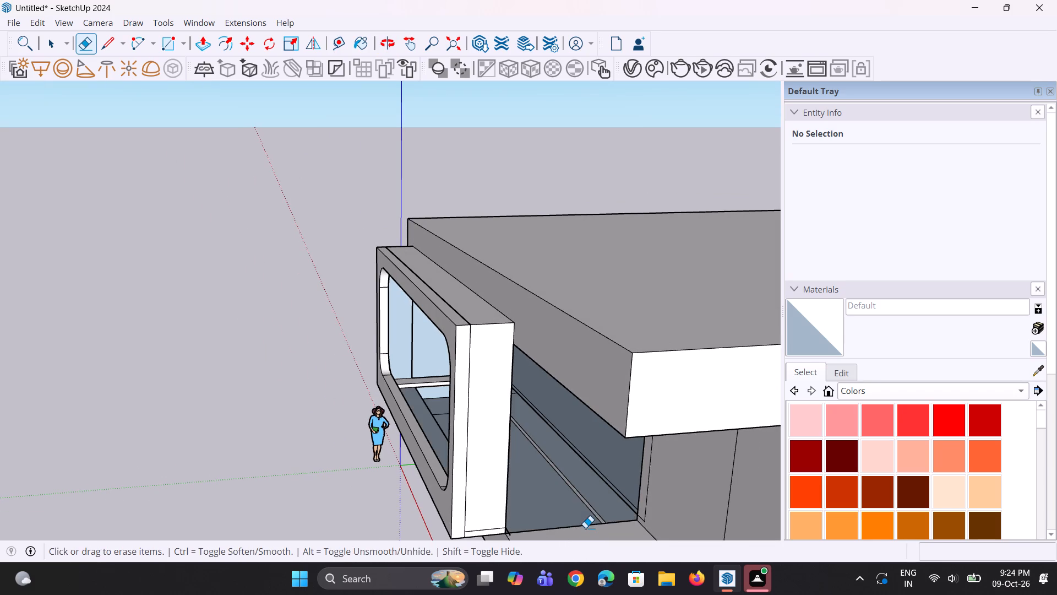
Push/Pull the narrow end face of the remaining floor ledge 9' 10 7/16" along the surround's interior toward the open end.
middle_drag(585, 528, 542, 516)
scroll(526, 501, up, 2)
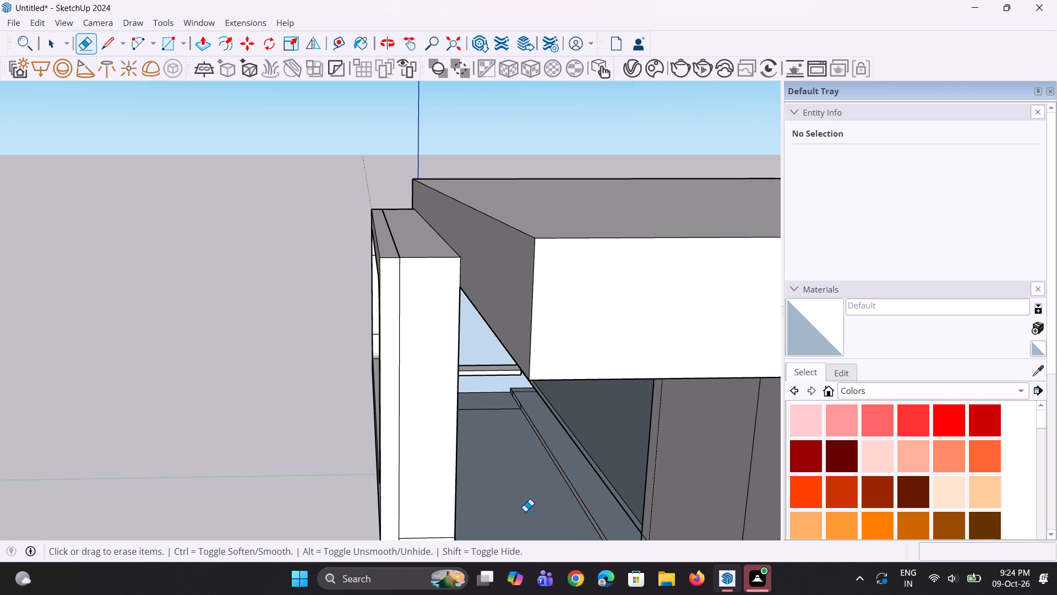
scroll(541, 410, down, 7)
middle_drag(509, 432, 708, 435)
scroll(444, 369, up, 7)
middle_drag(433, 394, 445, 394)
scroll(405, 390, up, 7)
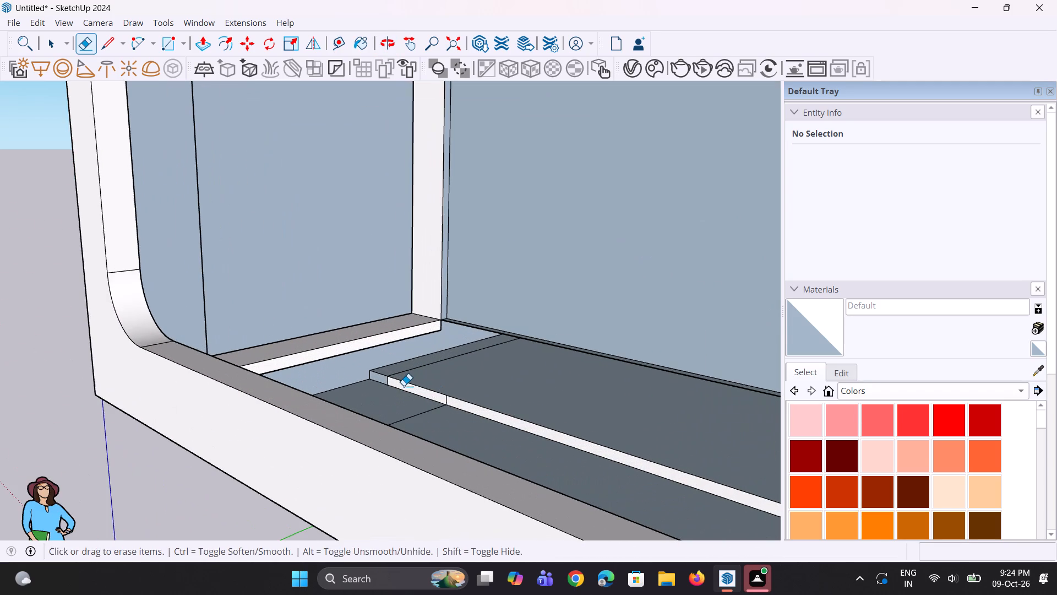
key(space)
key(p)
click(394, 337)
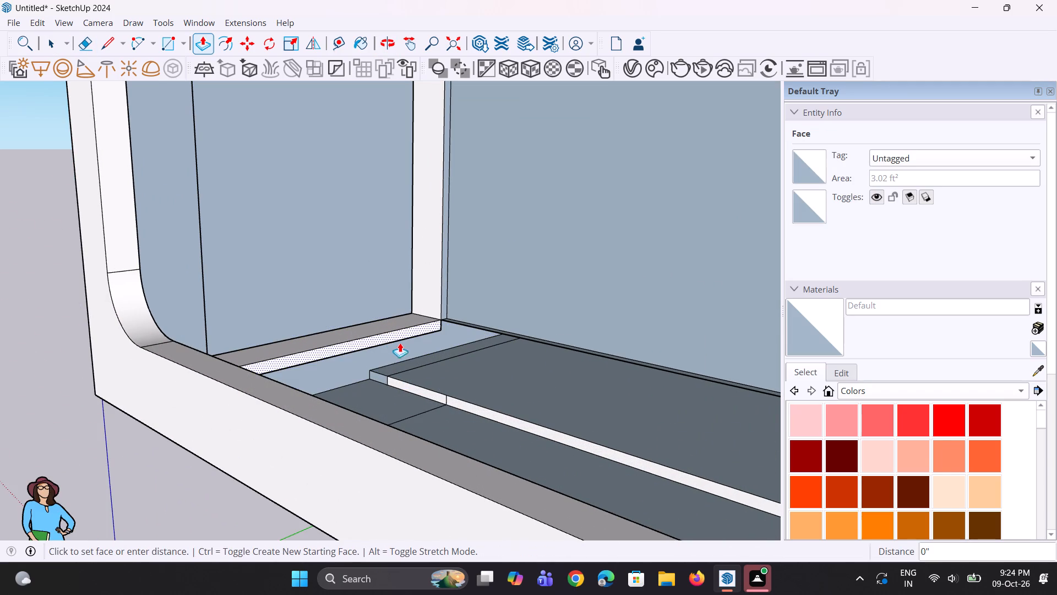
scroll(445, 355, down, 6)
click(596, 382)
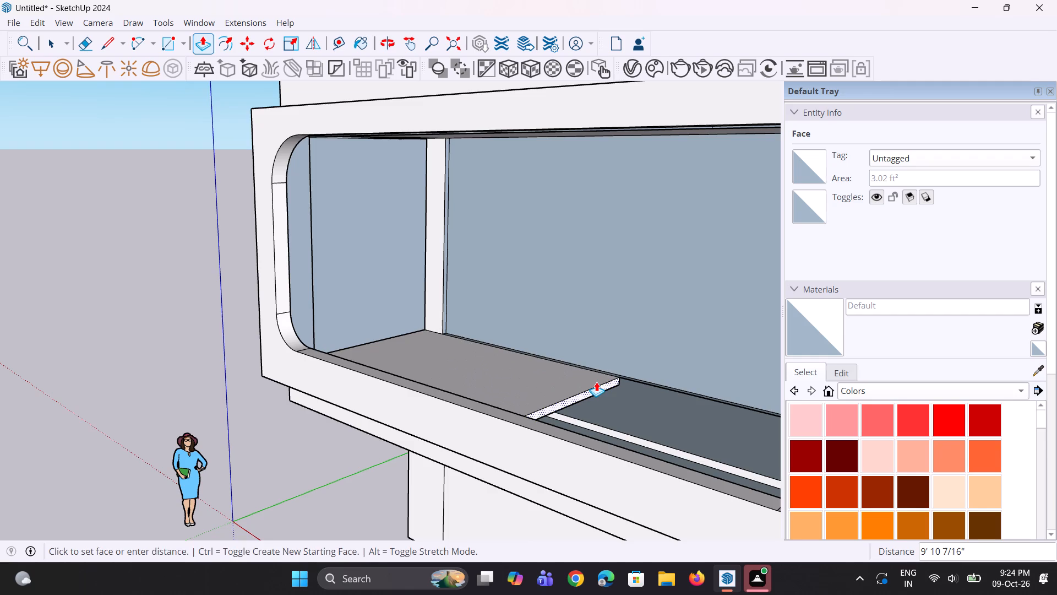
Push/Pull the floor slab's end face about 12' 6 15/16" further to the back wall's open end.
middle_drag(677, 451, 464, 423)
click(471, 413)
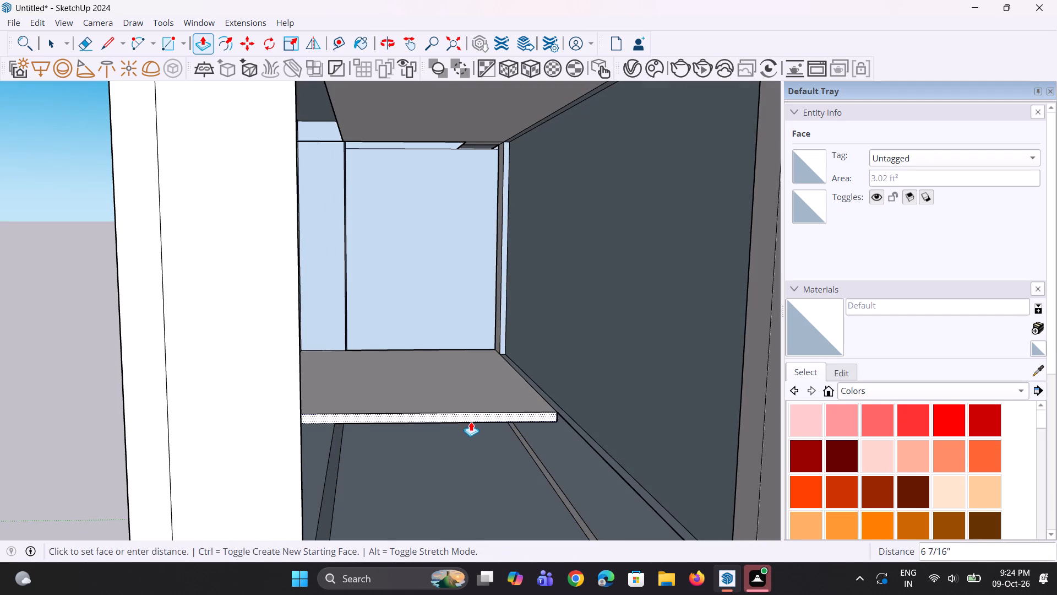
scroll(486, 427, down, 7)
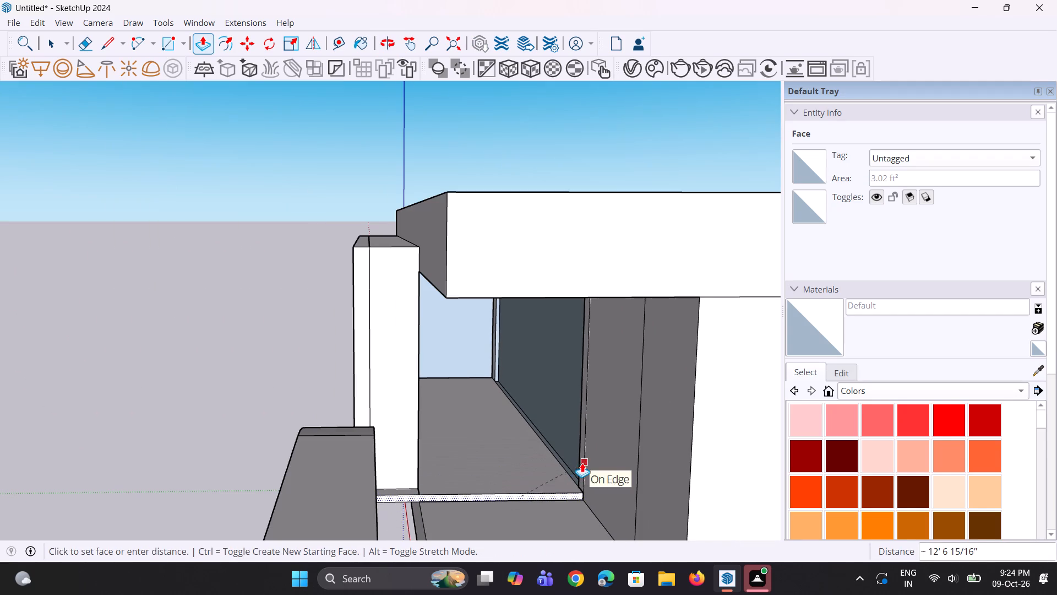
click(582, 463)
Push/Pull the back wall's long inner face 3 1/8" across the narrow gap to the floor slab's edge.
middle_drag(562, 471, 538, 507)
scroll(554, 496, up, 13)
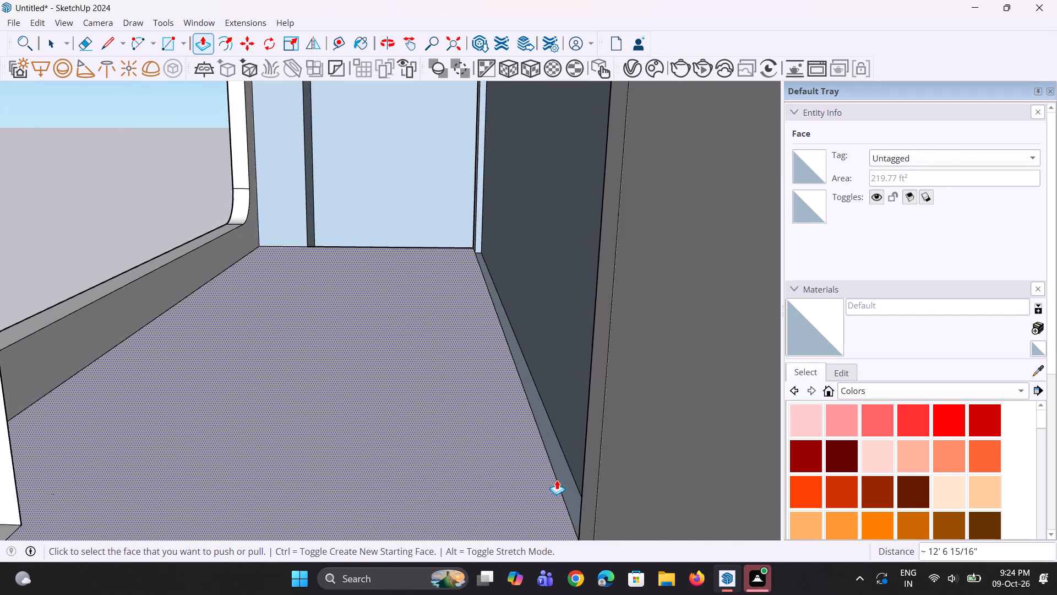
scroll(557, 480, up, 4)
middle_drag(573, 461, 533, 480)
scroll(531, 464, up, 4)
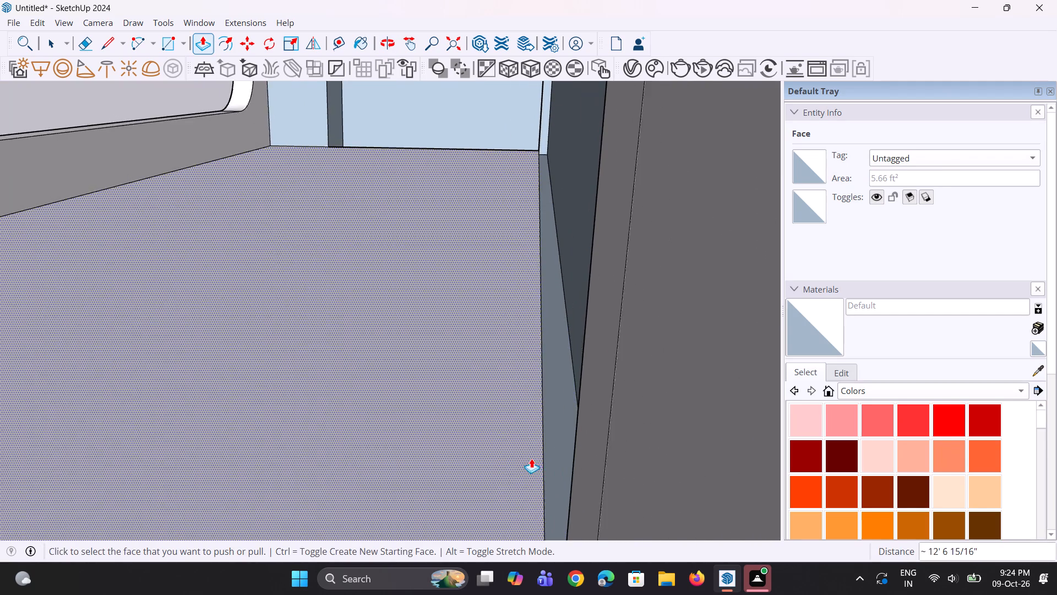
scroll(531, 458, up, 4)
middle_drag(590, 446, 610, 456)
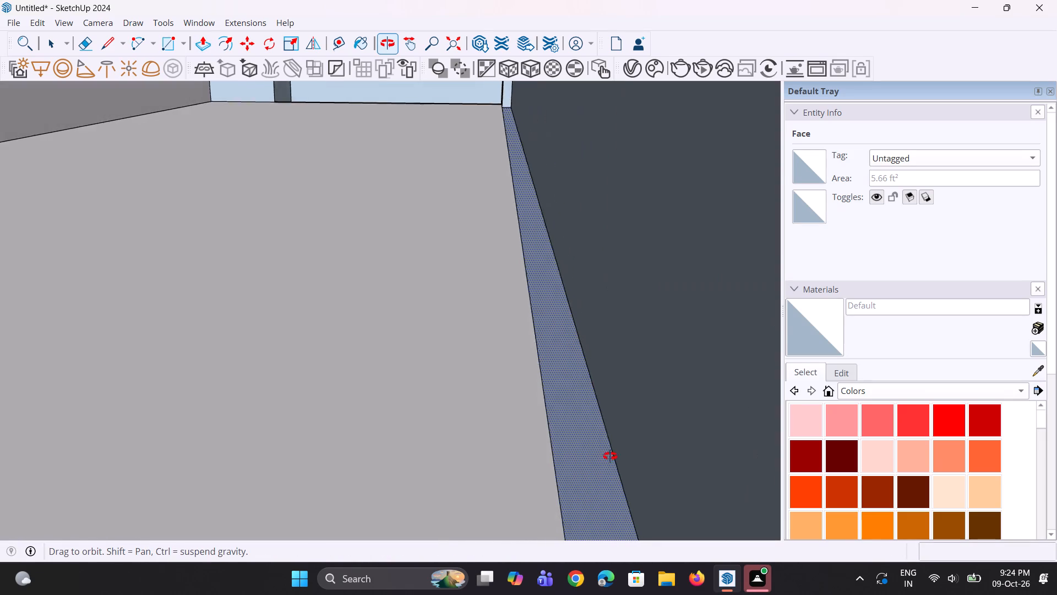
middle_drag(610, 456, 619, 455)
scroll(622, 455, down, 4)
click(636, 444)
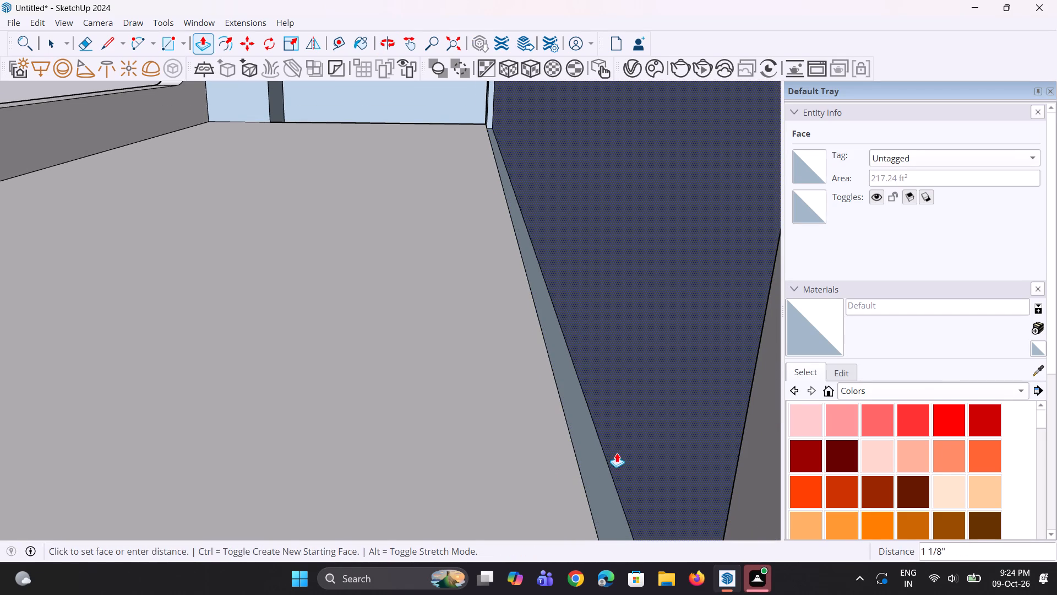
click(582, 493)
scroll(582, 495, down, 8)
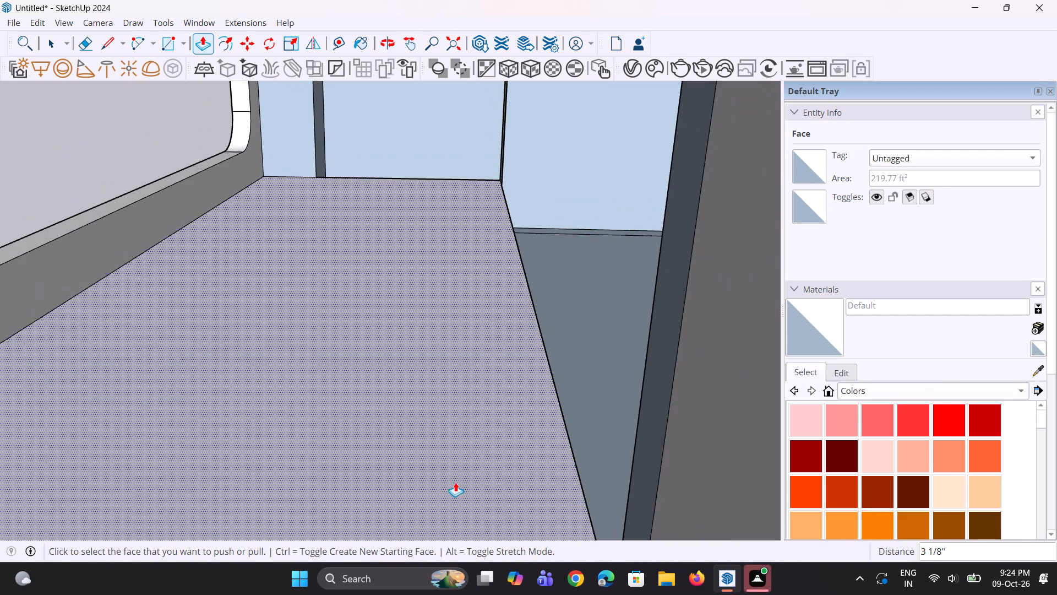
Erase the two horizontal edges crossing the far rear wall of the room behind the surround opening.
scroll(448, 484, down, 1)
middle_drag(448, 485, 655, 472)
scroll(659, 469, down, 15)
middle_drag(342, 446, 528, 412)
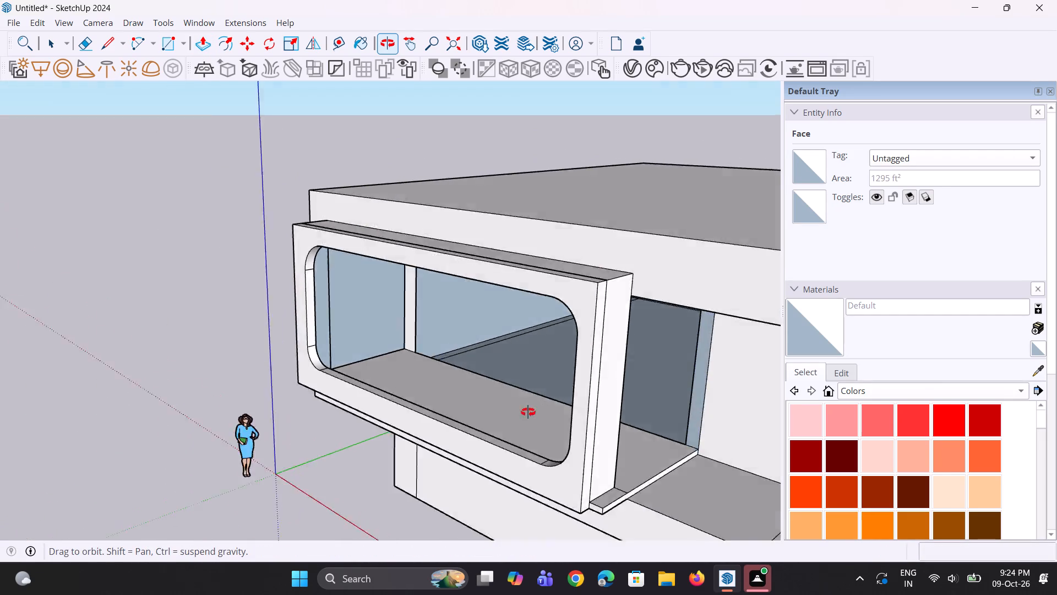
middle_drag(528, 412, 755, 419)
scroll(453, 418, down, 3)
middle_drag(445, 405, 271, 355)
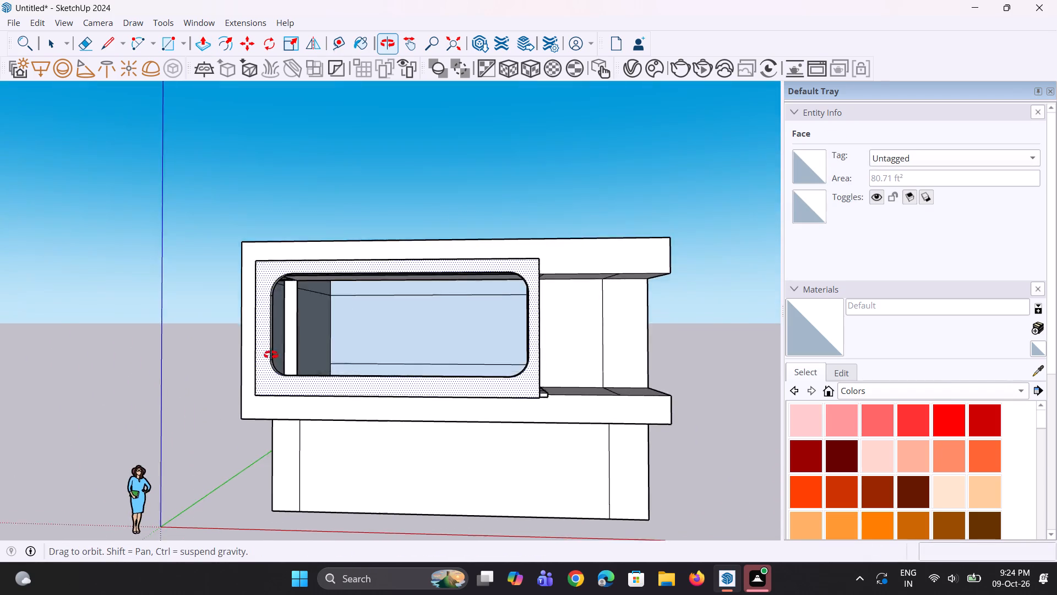
middle_drag(271, 355, 275, 383)
click(375, 317)
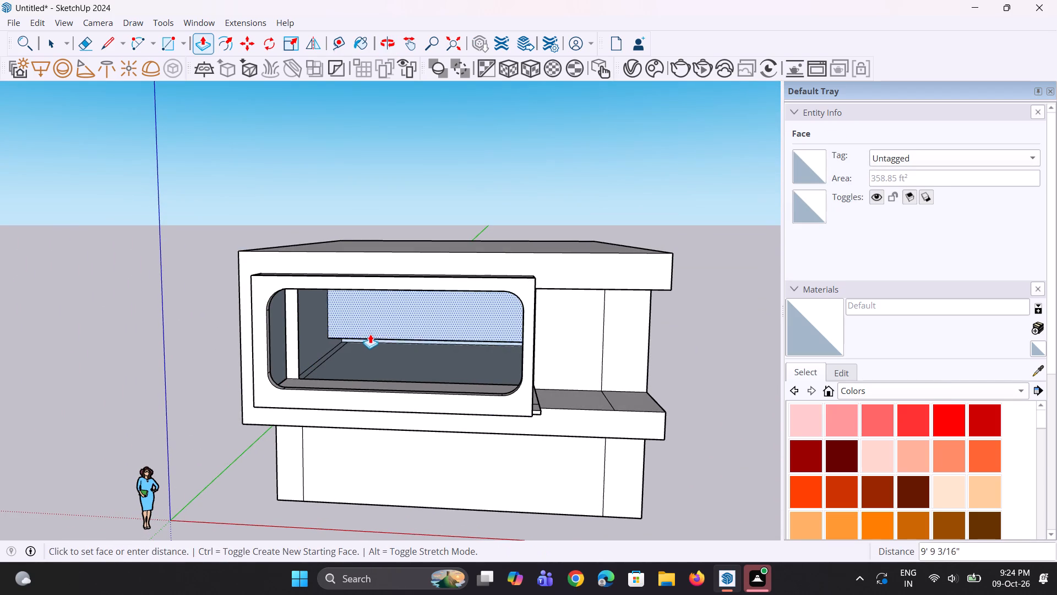
key(Escape)
scroll(380, 330, up, 5)
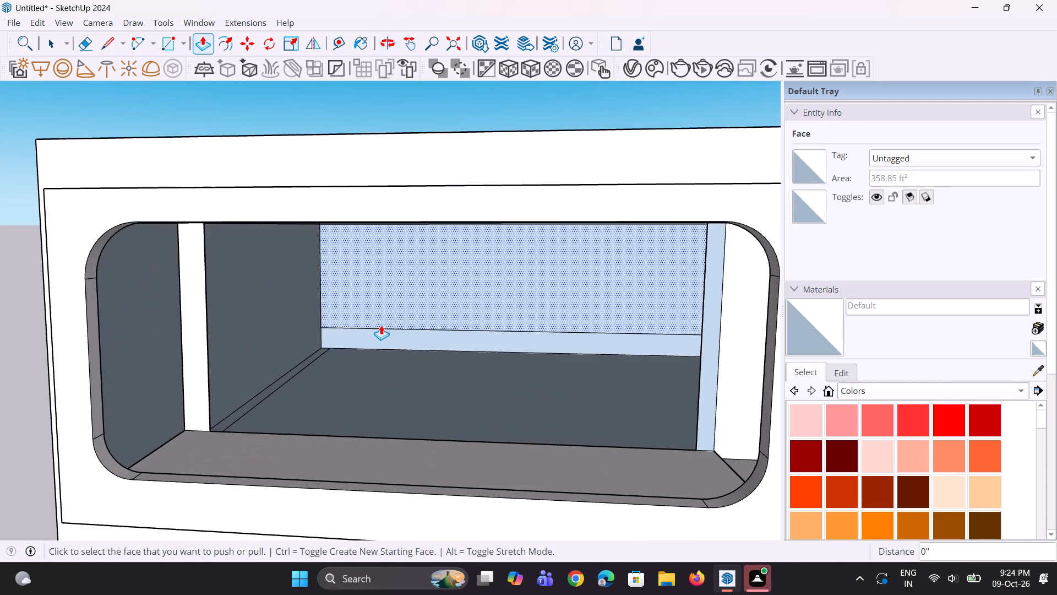
scroll(381, 325, up, 5)
key(e)
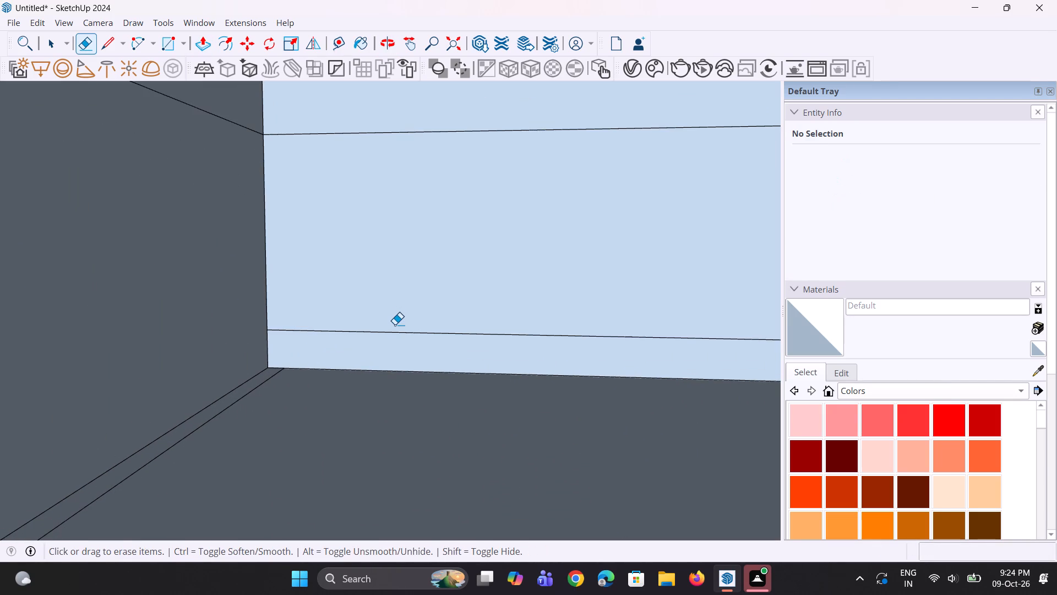
click(395, 331)
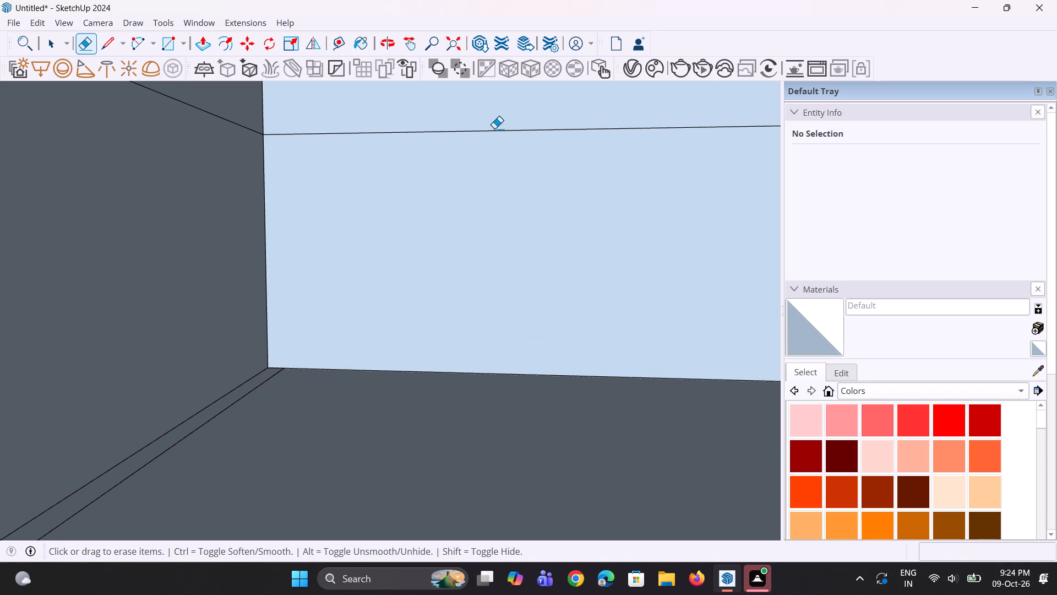
click(497, 129)
Erase the lower and upper horizontal edges on the room's right-hand side wall, seen through the surround opening.
scroll(527, 302, down, 6)
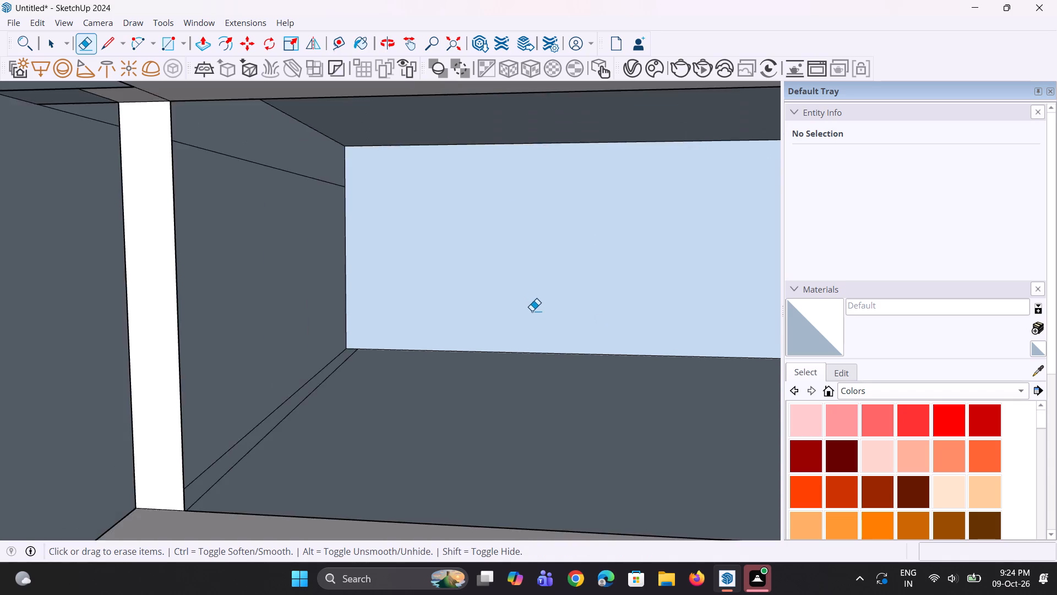
scroll(532, 311, down, 2)
middle_drag(559, 359, 571, 365)
middle_drag(453, 350, 359, 356)
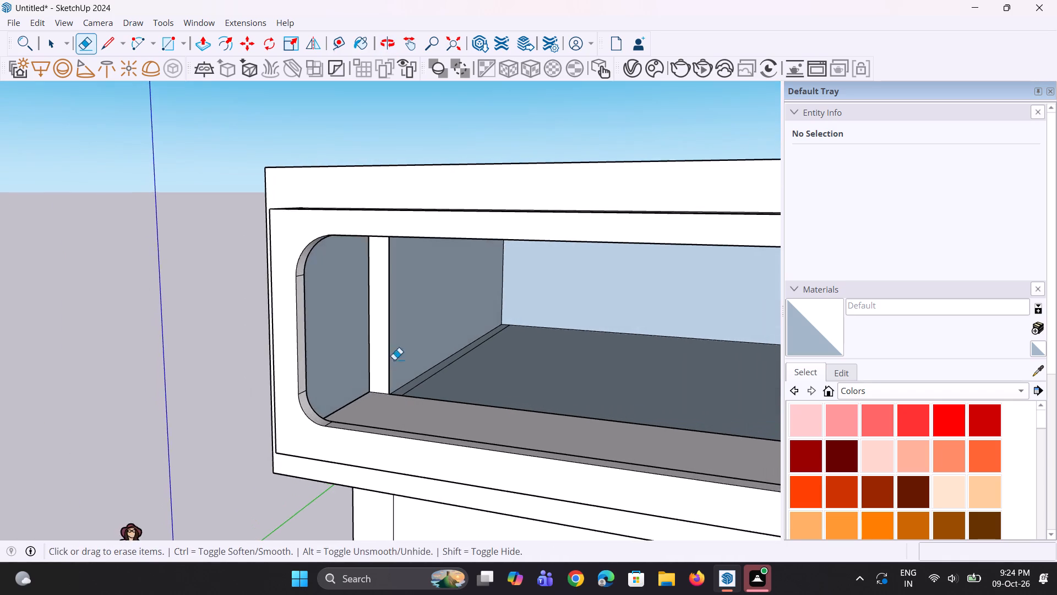
scroll(421, 365, up, 3)
scroll(427, 368, down, 4)
middle_drag(440, 386, 490, 402)
scroll(493, 349, down, 2)
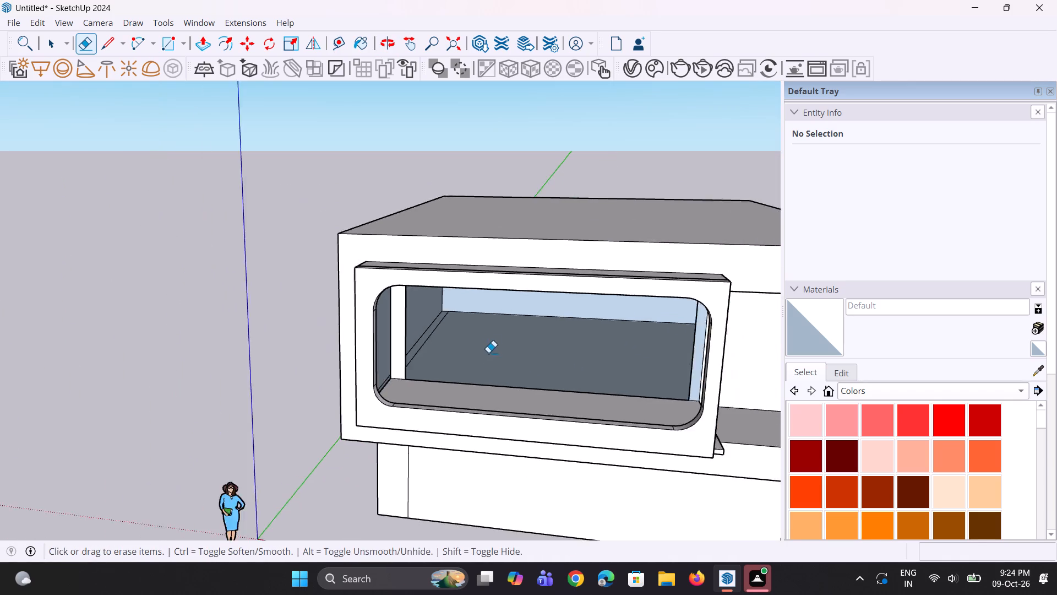
scroll(488, 353, down, 2)
scroll(504, 360, up, 1)
middle_drag(517, 360, 699, 316)
scroll(579, 338, up, 6)
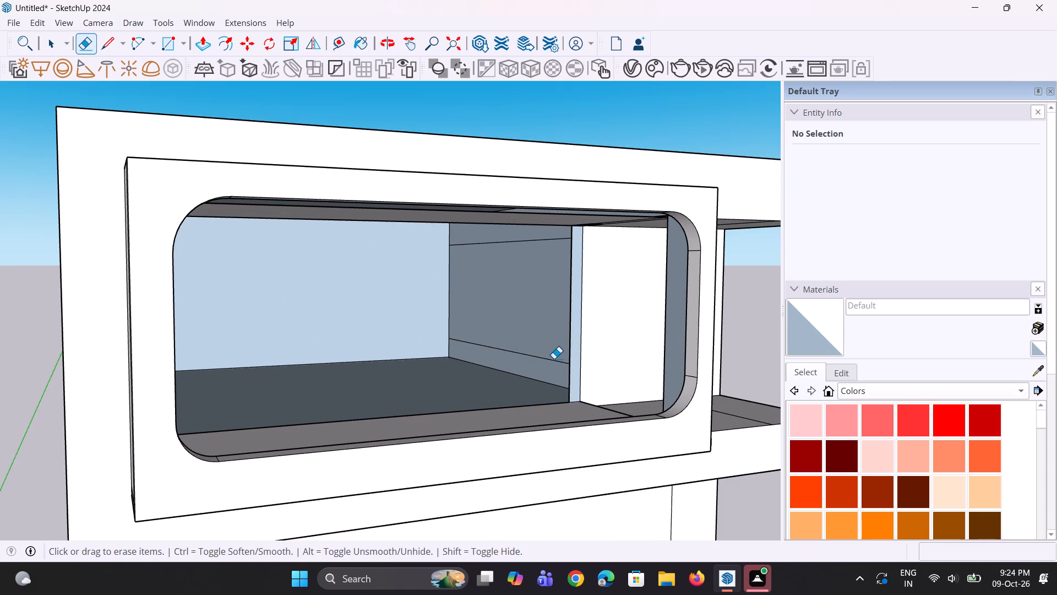
click(553, 363)
scroll(589, 361, down, 2)
middle_drag(565, 356, 544, 286)
scroll(547, 339, up, 3)
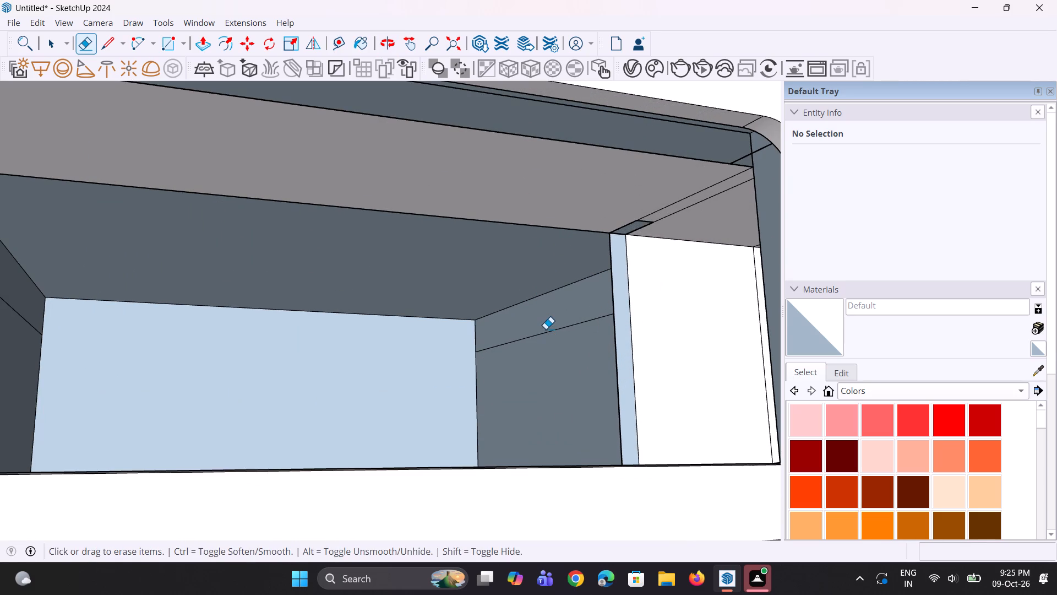
click(544, 332)
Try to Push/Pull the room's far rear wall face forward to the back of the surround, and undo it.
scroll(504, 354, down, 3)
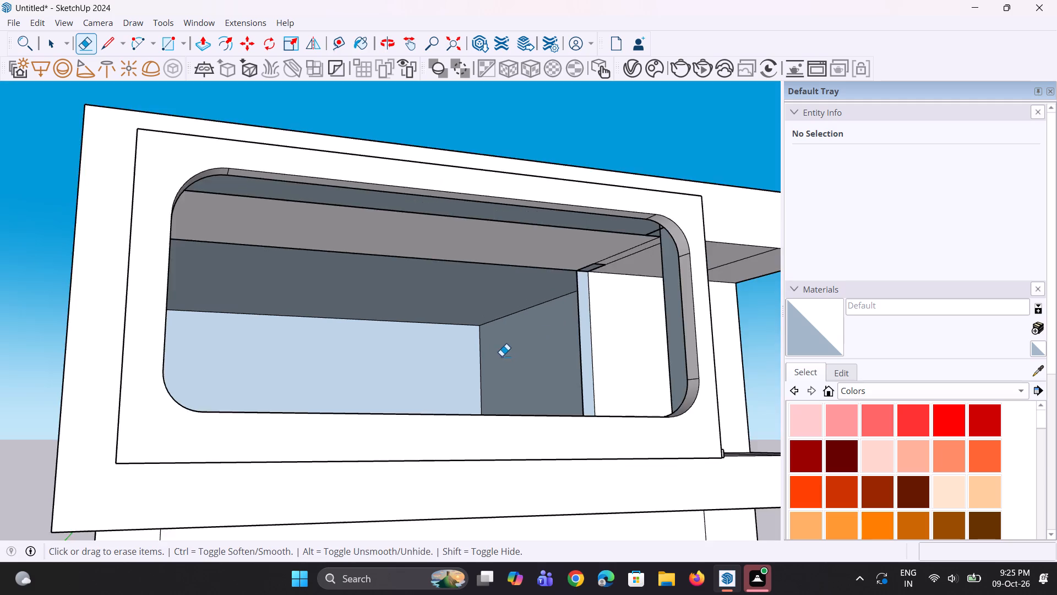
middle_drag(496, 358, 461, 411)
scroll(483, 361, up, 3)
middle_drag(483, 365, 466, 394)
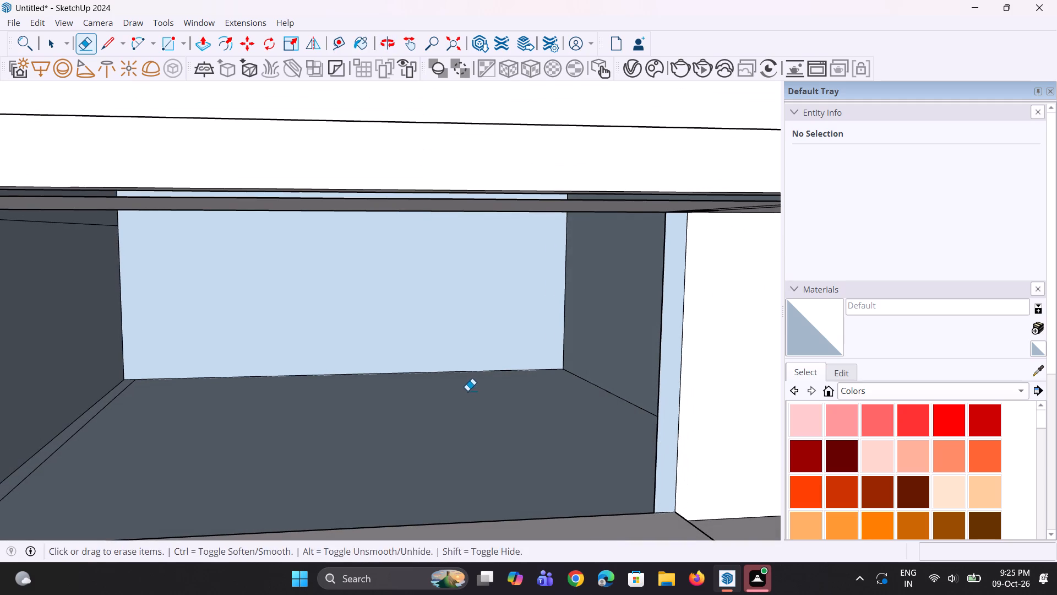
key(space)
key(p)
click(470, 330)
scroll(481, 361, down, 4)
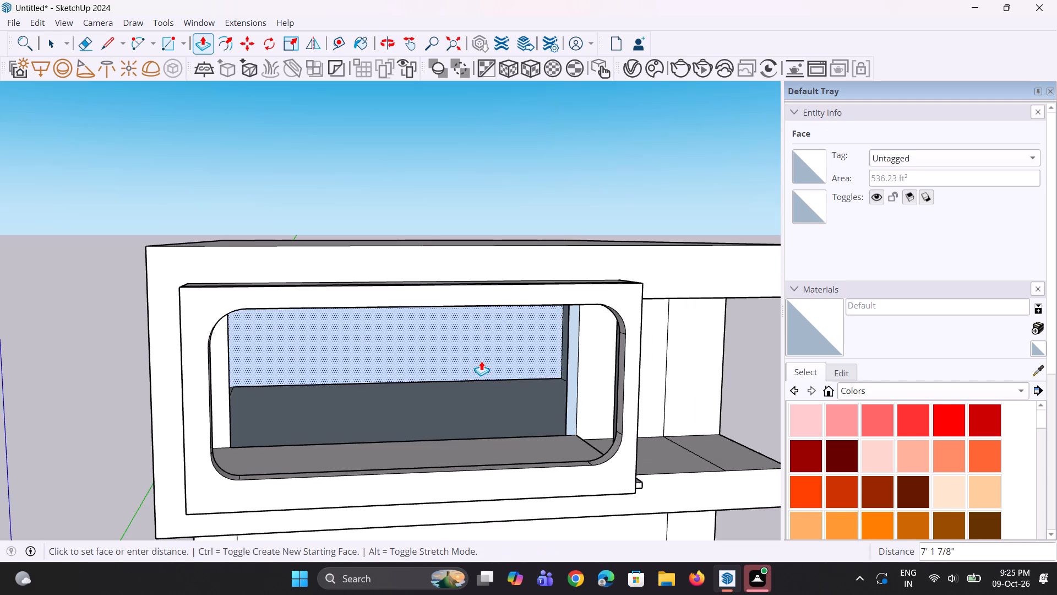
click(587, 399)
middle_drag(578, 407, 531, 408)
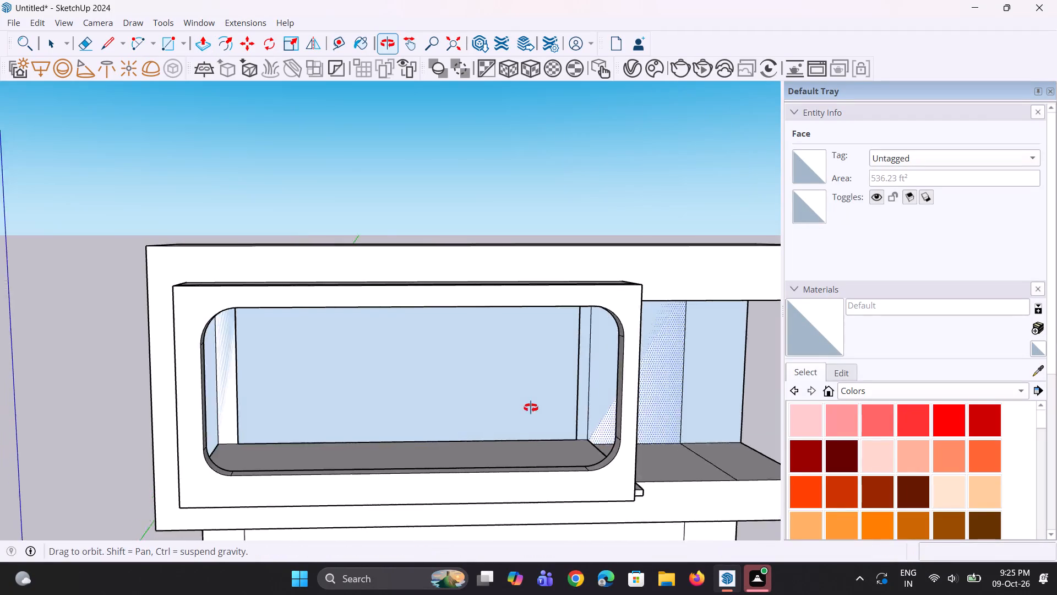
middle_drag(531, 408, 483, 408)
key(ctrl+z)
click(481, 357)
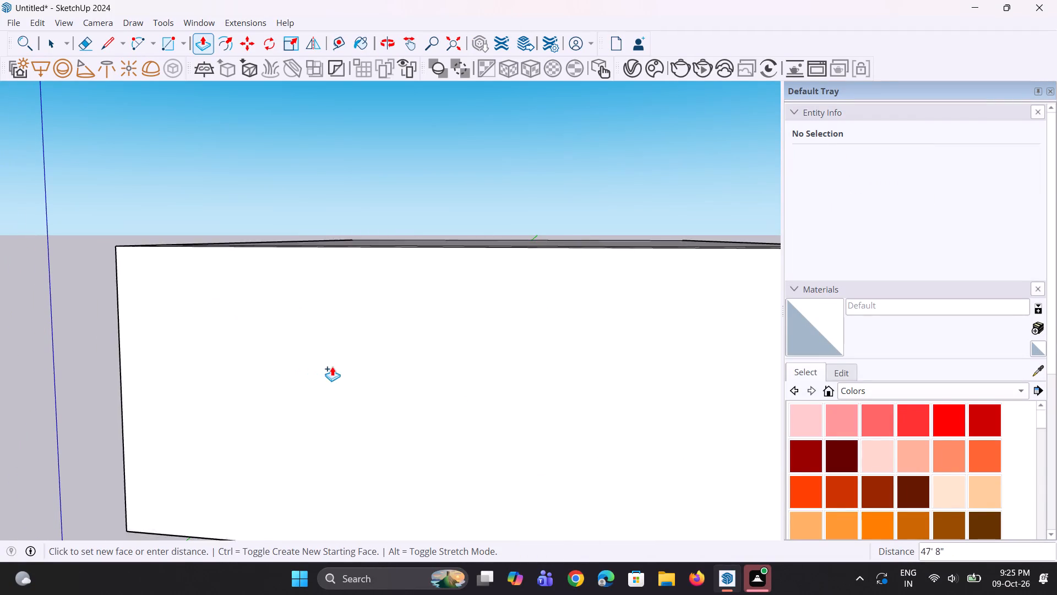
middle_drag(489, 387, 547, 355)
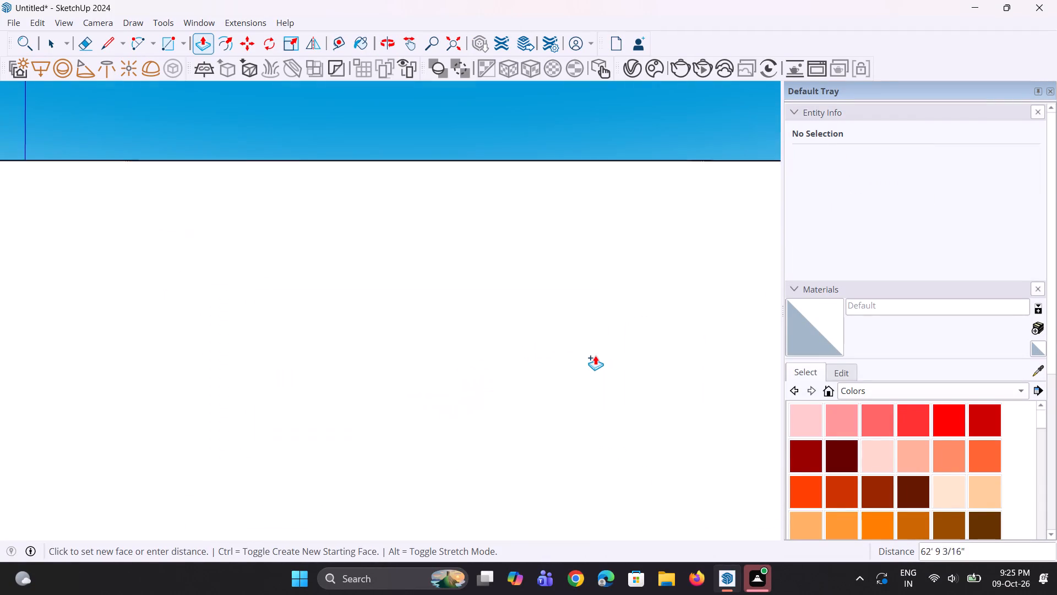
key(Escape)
Push/Pull the room's far rear wall face 37' forward to the back of the surround, creating a new starting face.
click(566, 365)
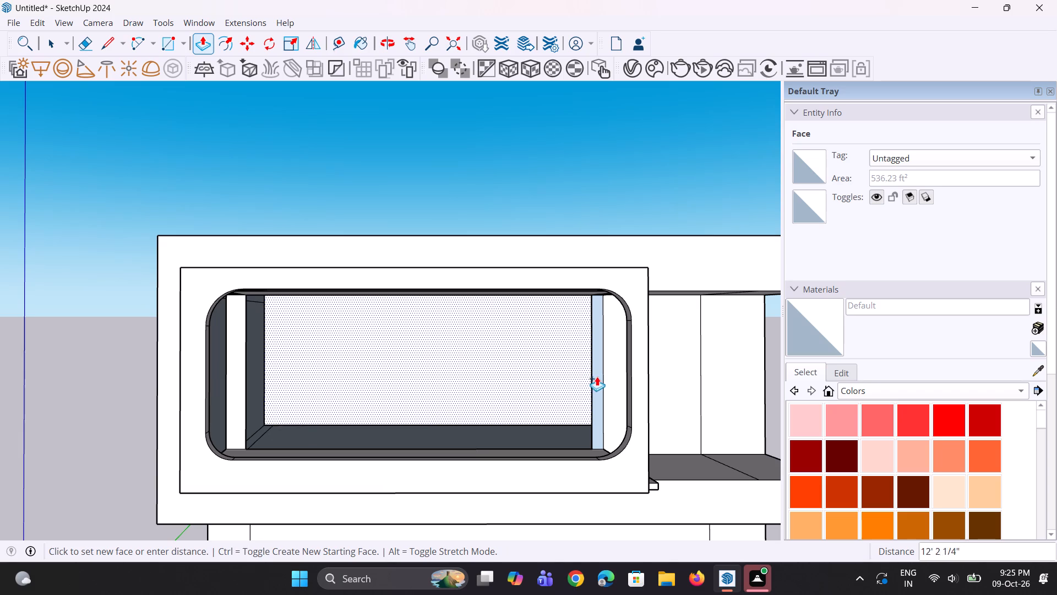
click(607, 370)
Push/Pull the narrow rear wall strip at the room's left end 9' 4 1/16" forward to the back of the surround.
middle_drag(593, 402, 548, 418)
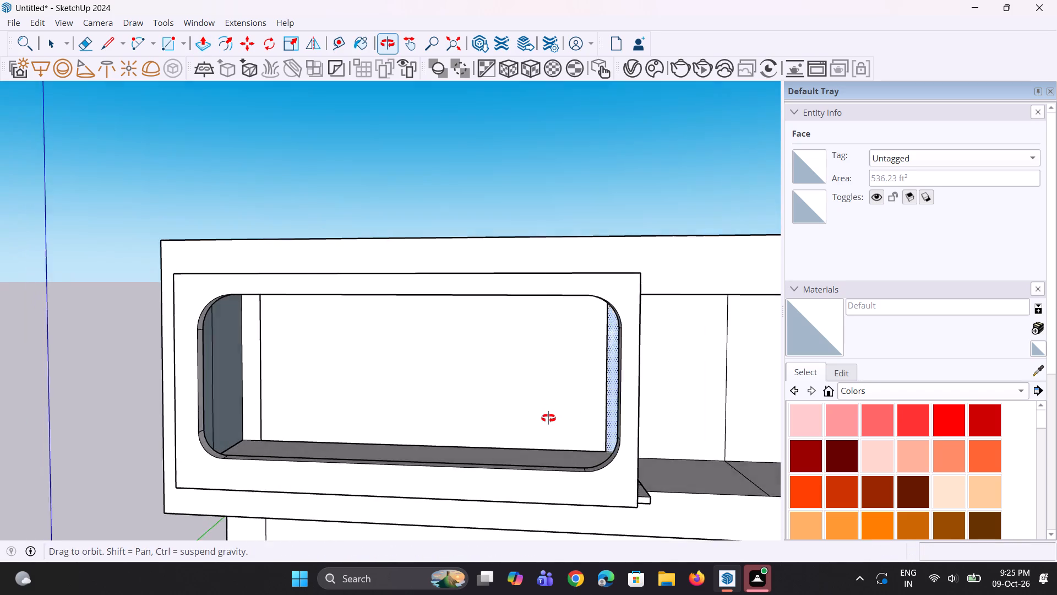
middle_drag(548, 418, 537, 434)
scroll(444, 403, down, 4)
middle_drag(384, 410, 299, 452)
scroll(302, 409, up, 5)
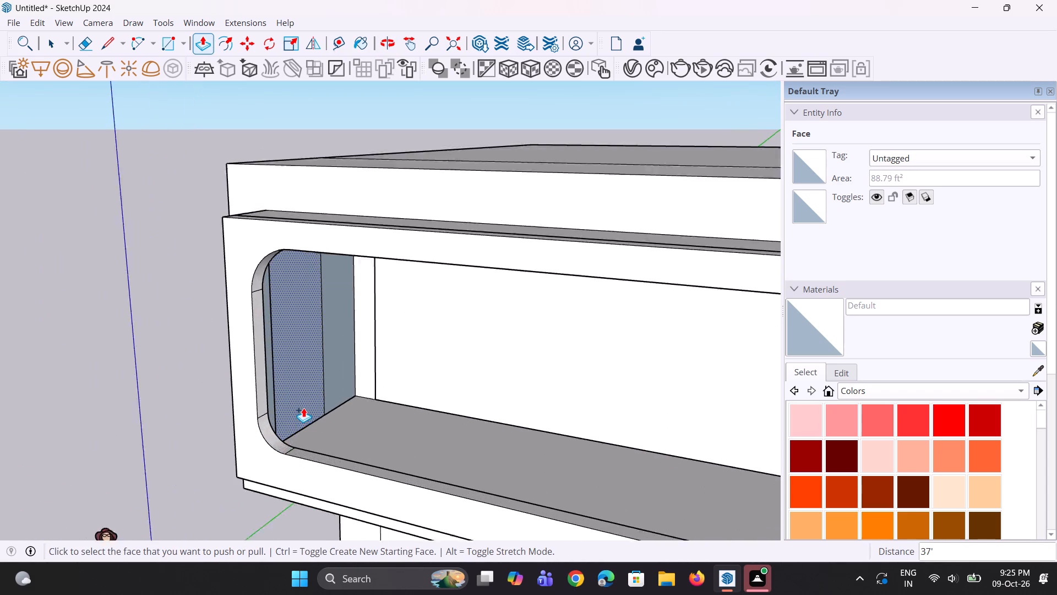
scroll(303, 408, up, 5)
middle_drag(304, 408, 377, 383)
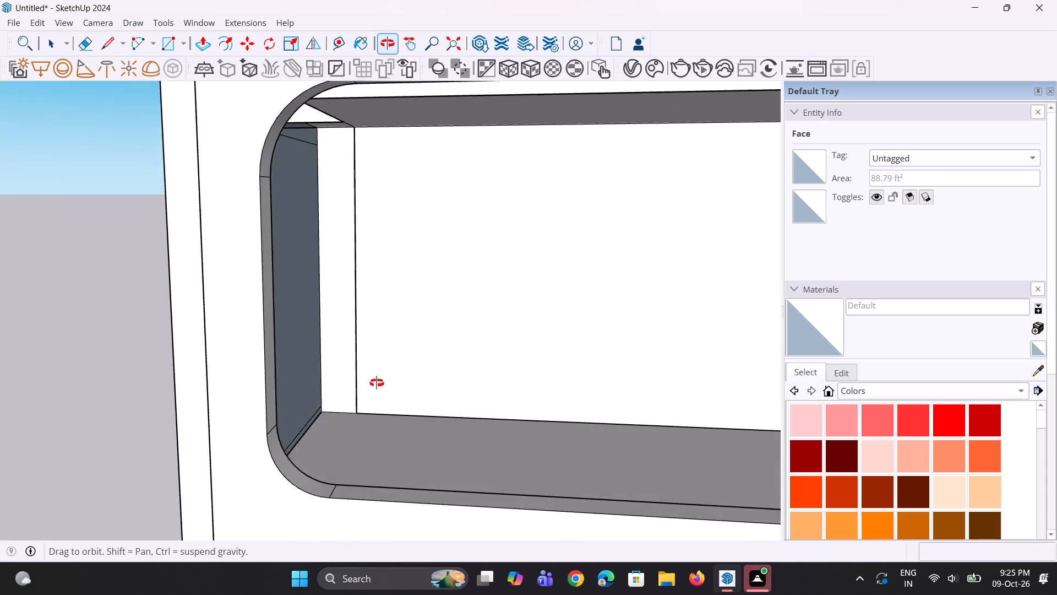
middle_drag(377, 383, 375, 383)
scroll(375, 383, down, 4)
click(368, 356)
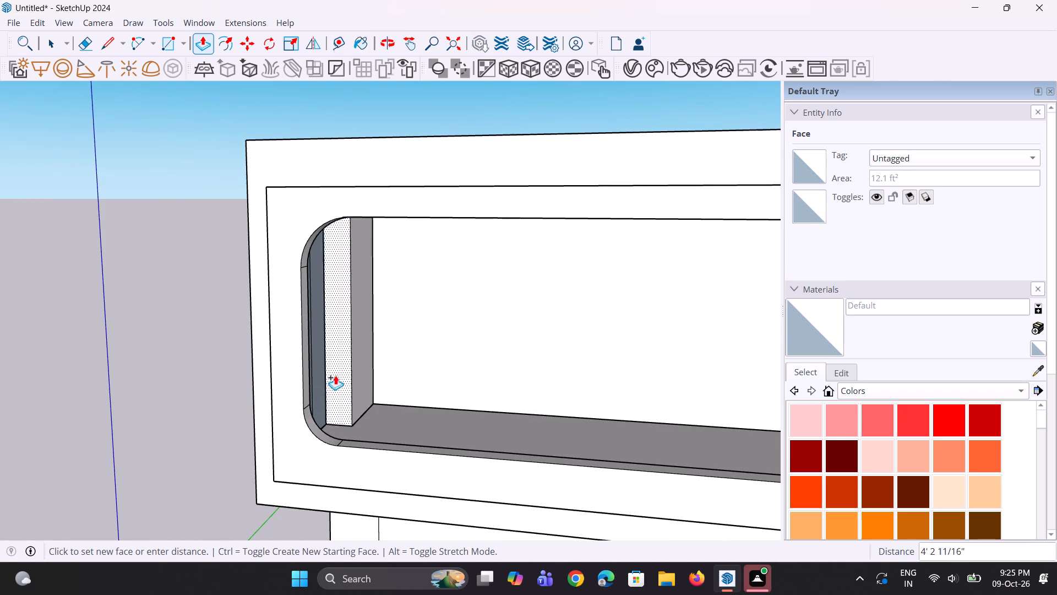
click(308, 375)
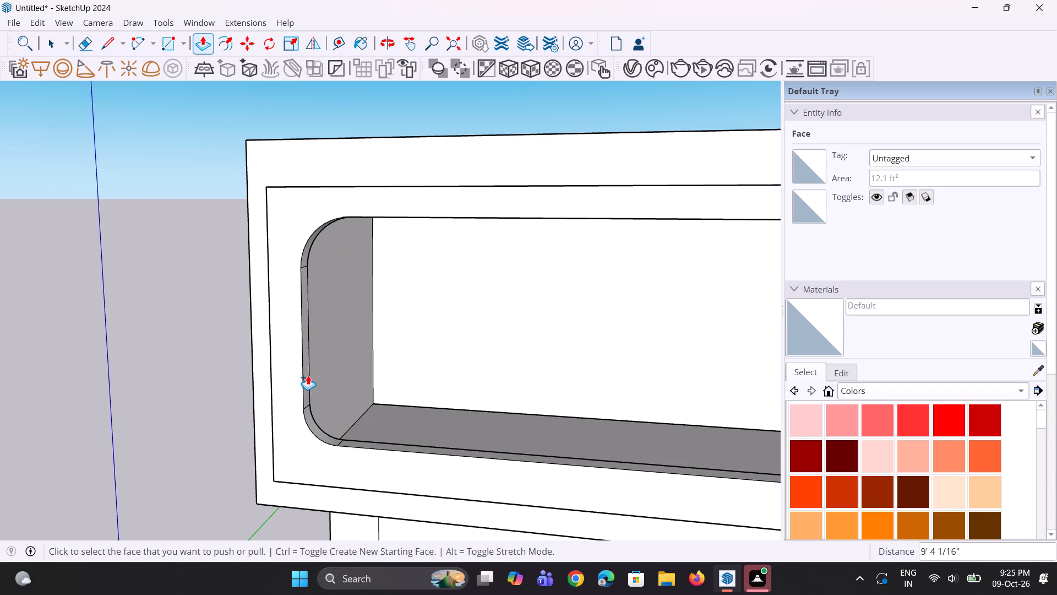
Push/Pull the narrow rear wall strip beside the surround's right end forward, flush with the surround's front face.
middle_drag(313, 401, 344, 399)
scroll(345, 386, down, 5)
middle_drag(614, 416, 691, 404)
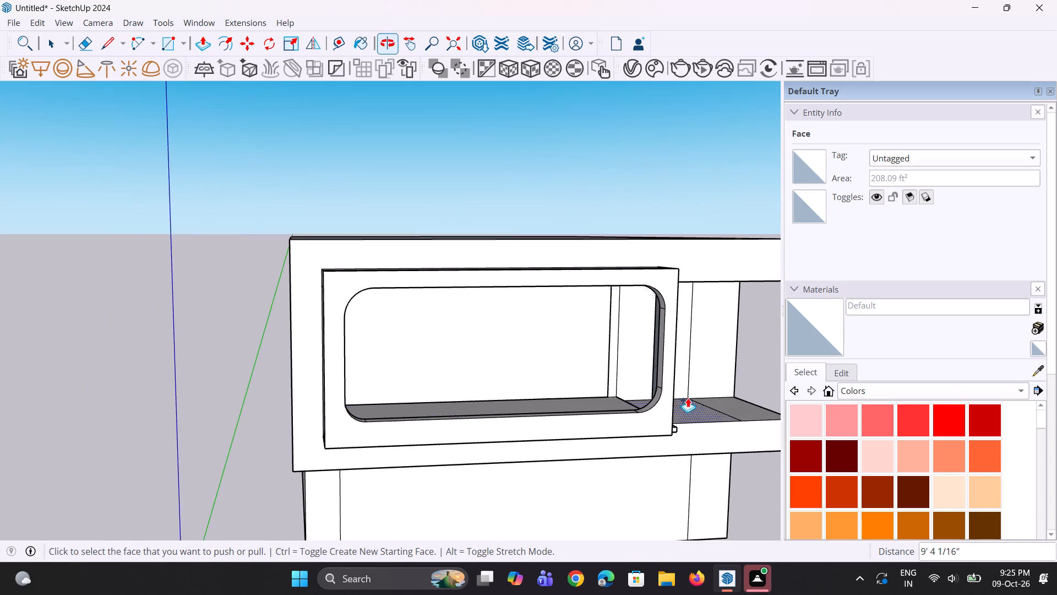
scroll(679, 393, up, 5)
middle_drag(683, 401, 450, 431)
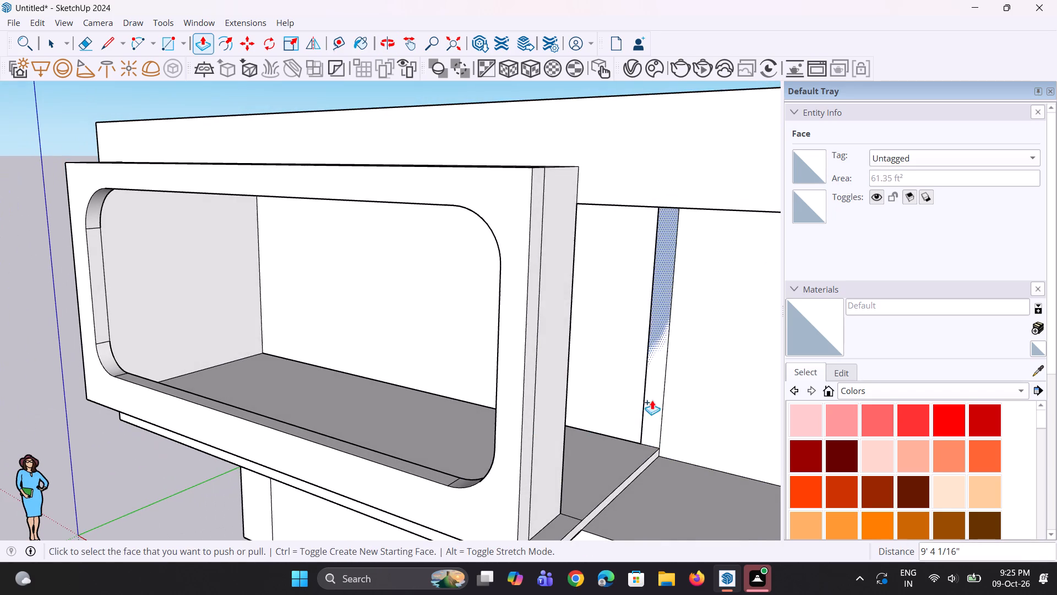
click(656, 399)
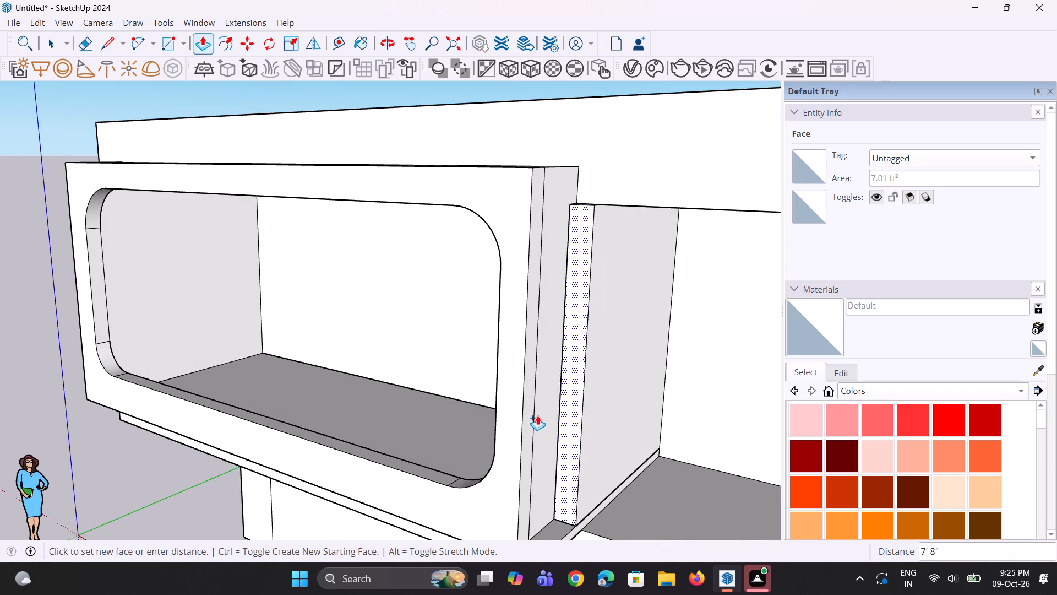
click(524, 400)
Push/Pull the top of the strip added at the surround's right end up 1' 9/16", level with the surround's top.
middle_drag(543, 417, 681, 417)
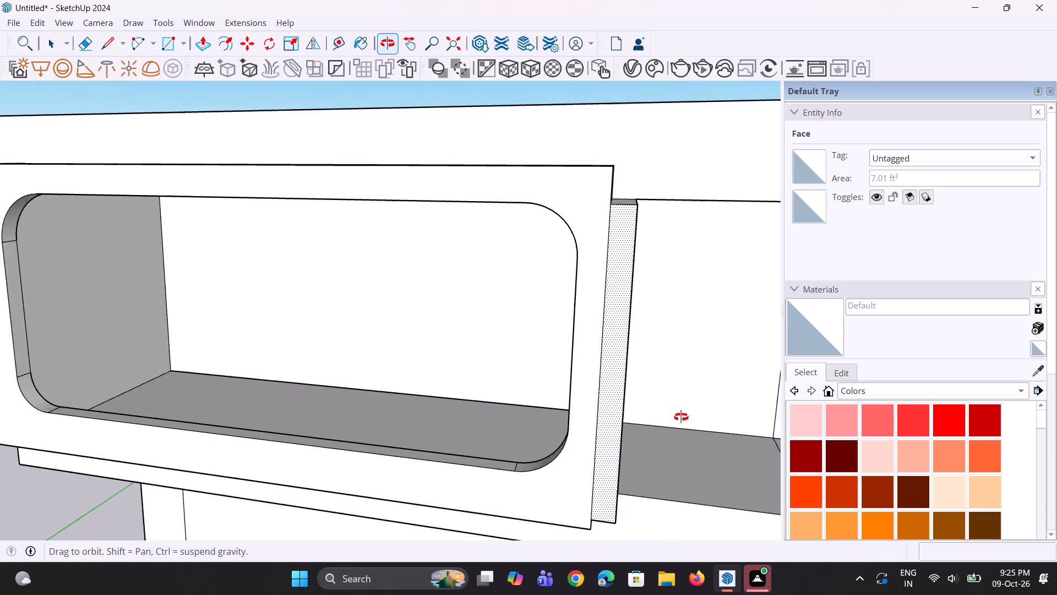
middle_drag(681, 417, 682, 417)
scroll(554, 390, down, 4)
middle_drag(596, 388, 540, 484)
scroll(593, 342, up, 2)
click(597, 326)
click(577, 302)
Erase the short horizontal edge and the upper vertical seam segment at the surround's upper right front corner.
middle_drag(560, 338, 587, 290)
scroll(587, 290, up, 1)
scroll(569, 359, down, 3)
middle_drag(570, 368, 437, 296)
middle_drag(379, 278, 421, 402)
scroll(634, 280, up, 4)
middle_drag(515, 383, 516, 383)
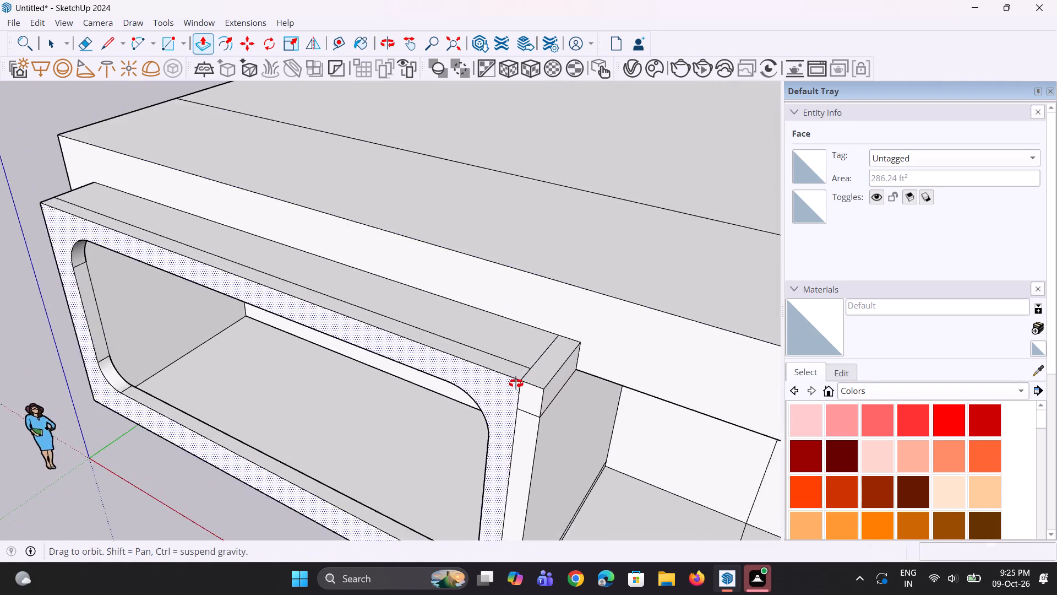
middle_drag(516, 383, 246, 316)
scroll(265, 309, up, 3)
middle_drag(266, 311, 336, 307)
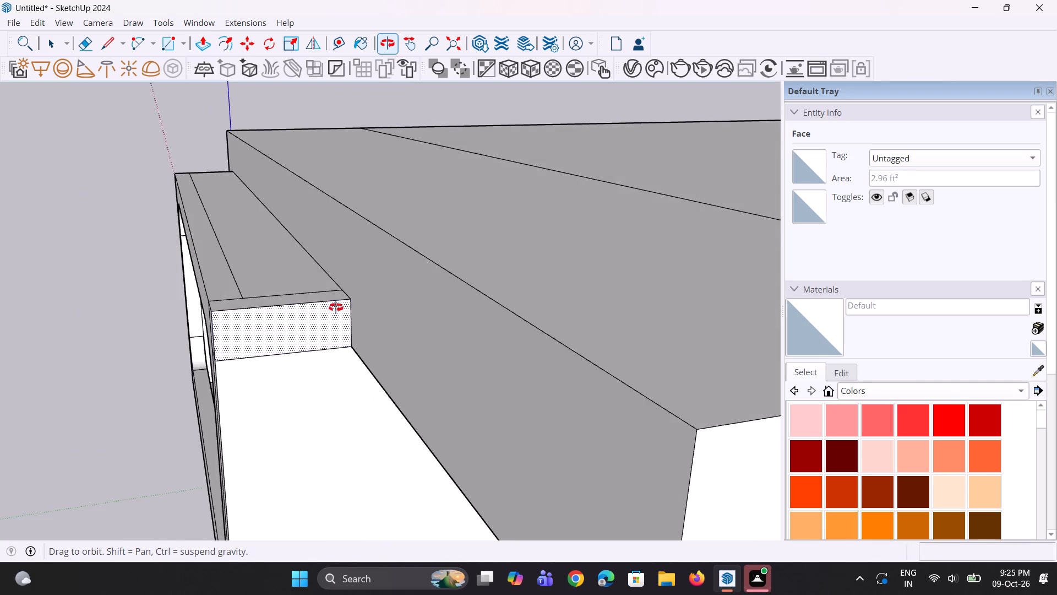
middle_drag(336, 307, 462, 295)
scroll(465, 295, up, 1)
scroll(466, 295, down, 9)
middle_drag(231, 346, 383, 320)
scroll(482, 313, up, 1)
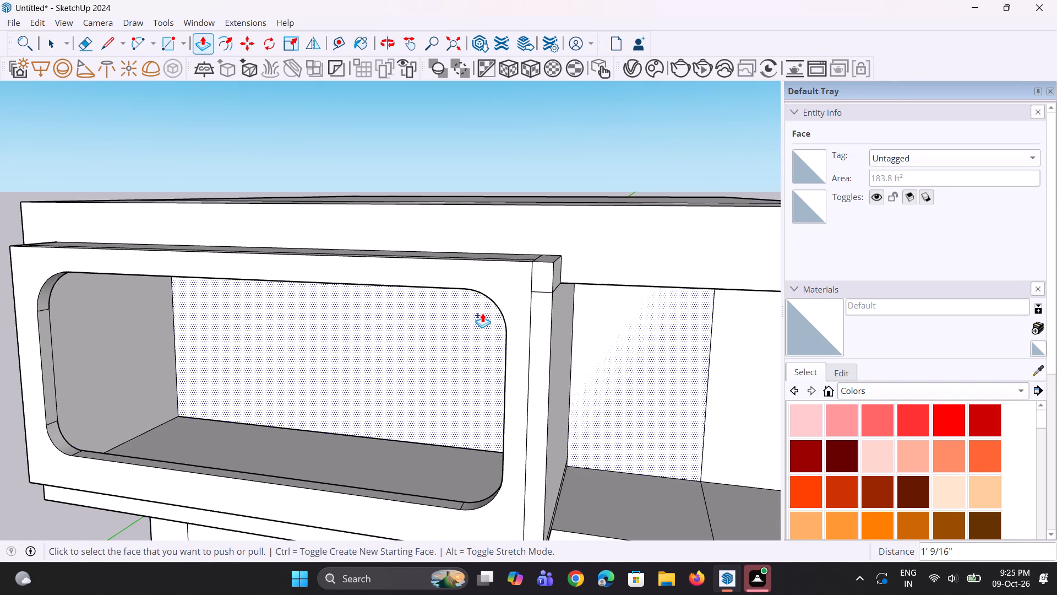
key(e)
scroll(527, 303, up, 2)
click(544, 290)
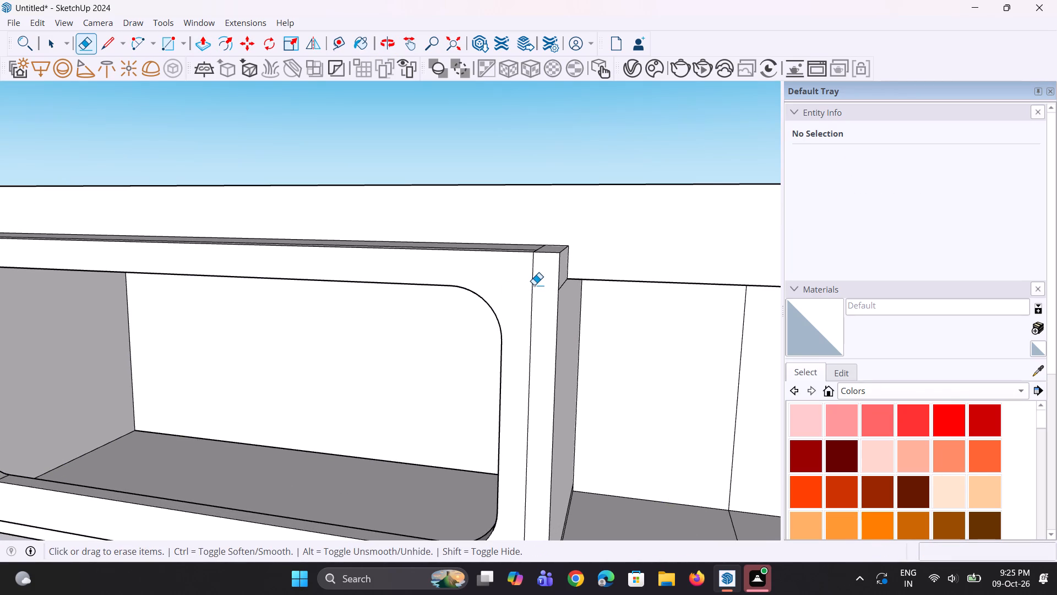
click(533, 285)
click(534, 300)
click(530, 306)
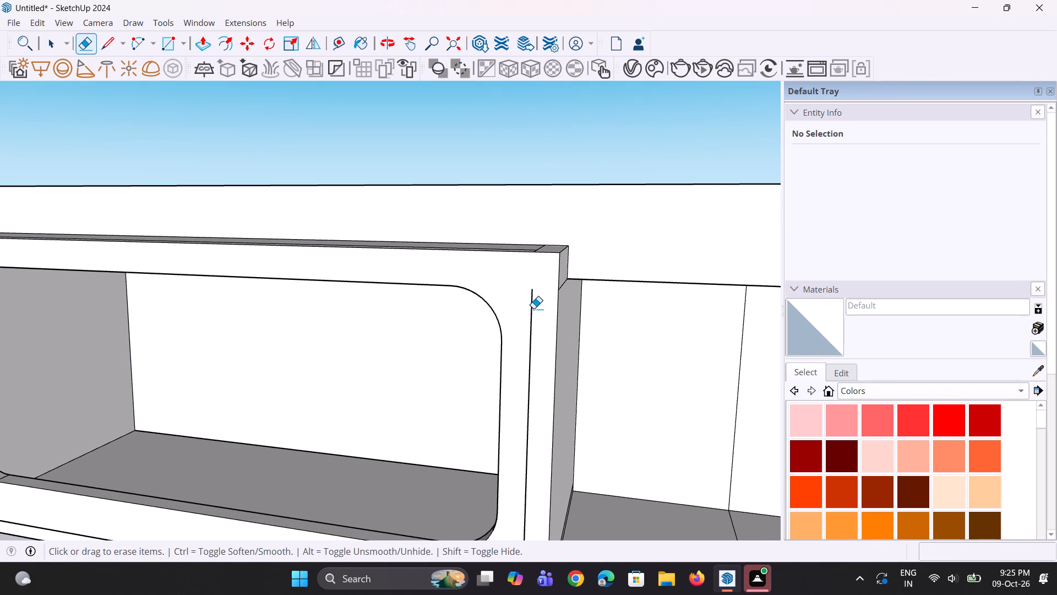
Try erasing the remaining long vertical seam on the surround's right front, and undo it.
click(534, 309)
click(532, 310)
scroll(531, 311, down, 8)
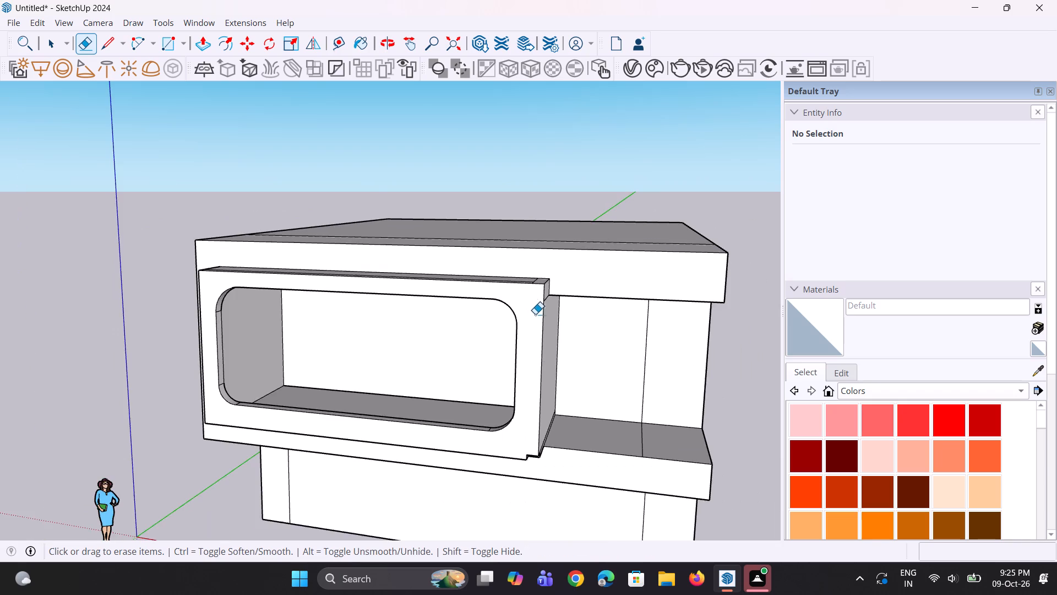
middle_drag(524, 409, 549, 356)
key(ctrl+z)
Push/Pull the small recessed face at the surround's lower right corner 8 5/16" forward, flush with the front face.
scroll(543, 451, up, 3)
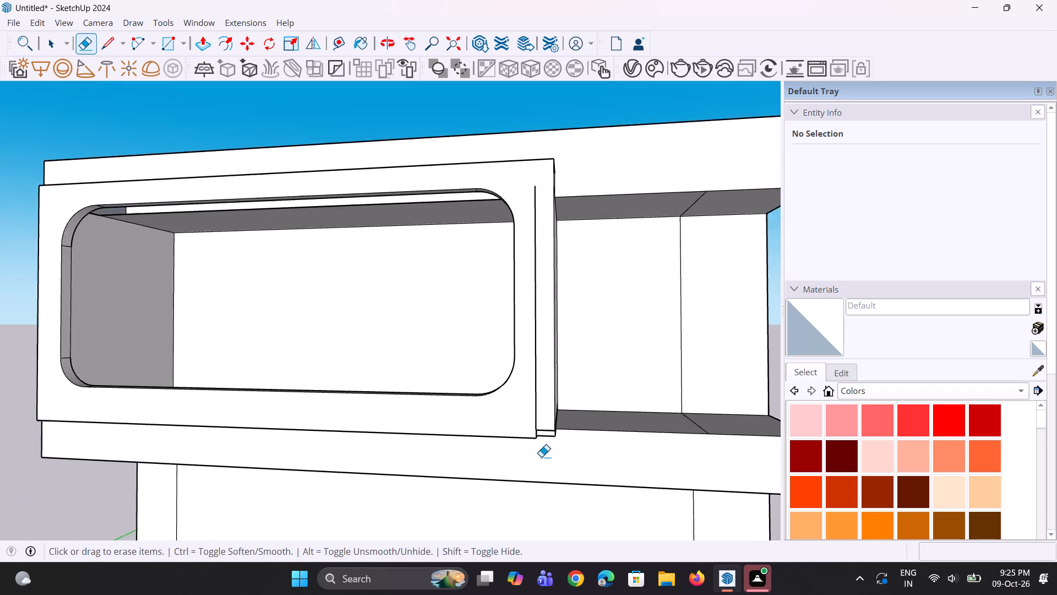
scroll(541, 457, up, 2)
middle_drag(533, 440, 483, 311)
scroll(536, 376, up, 3)
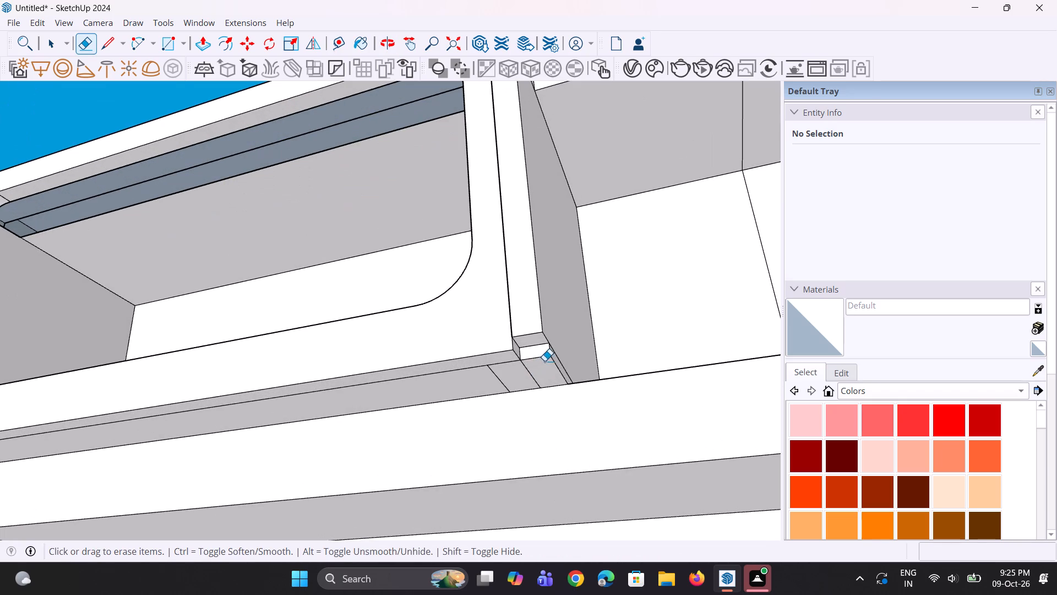
key(p)
click(541, 352)
click(499, 349)
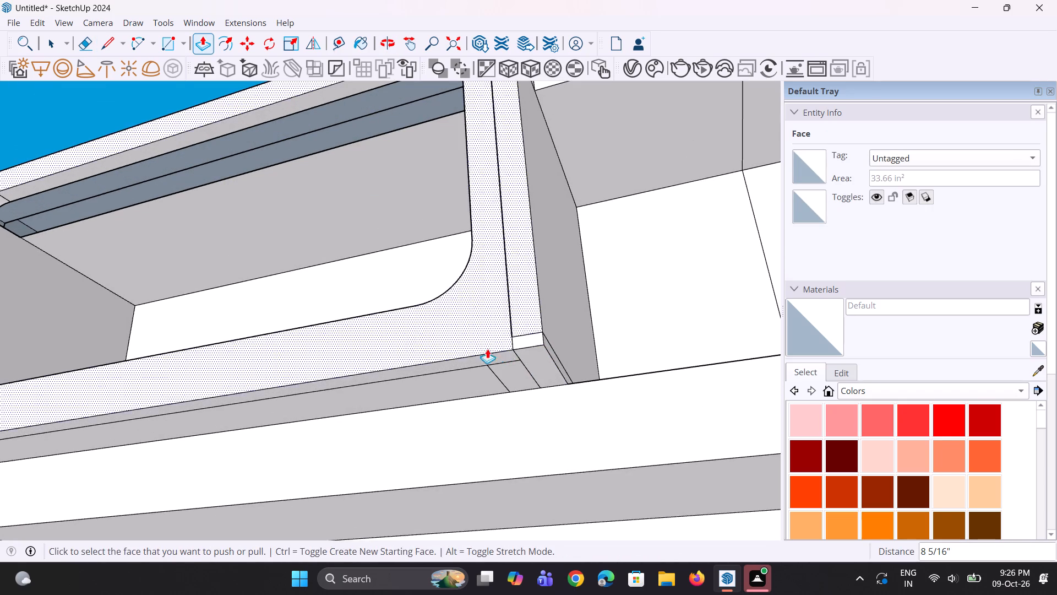
Erase the long vertical seam and the short corner edges at the lower right of the surround's front face.
middle_drag(487, 349, 516, 429)
scroll(530, 372, up, 4)
key(e)
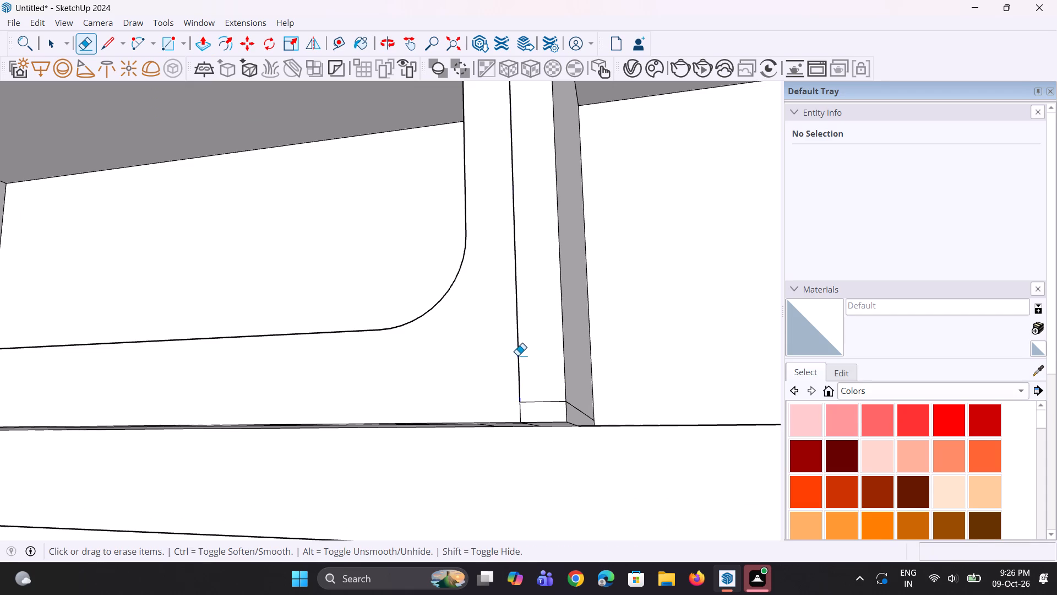
click(517, 355)
click(530, 403)
click(522, 408)
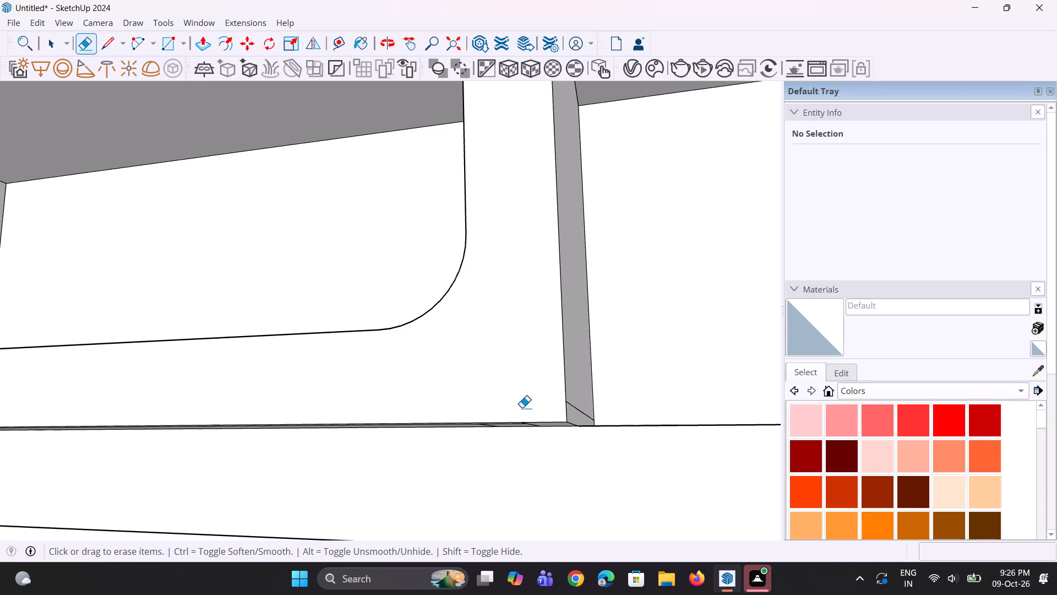
Erase the short edge segments crossing the bottom of the surround's right side face.
middle_drag(602, 434, 524, 440)
click(541, 406)
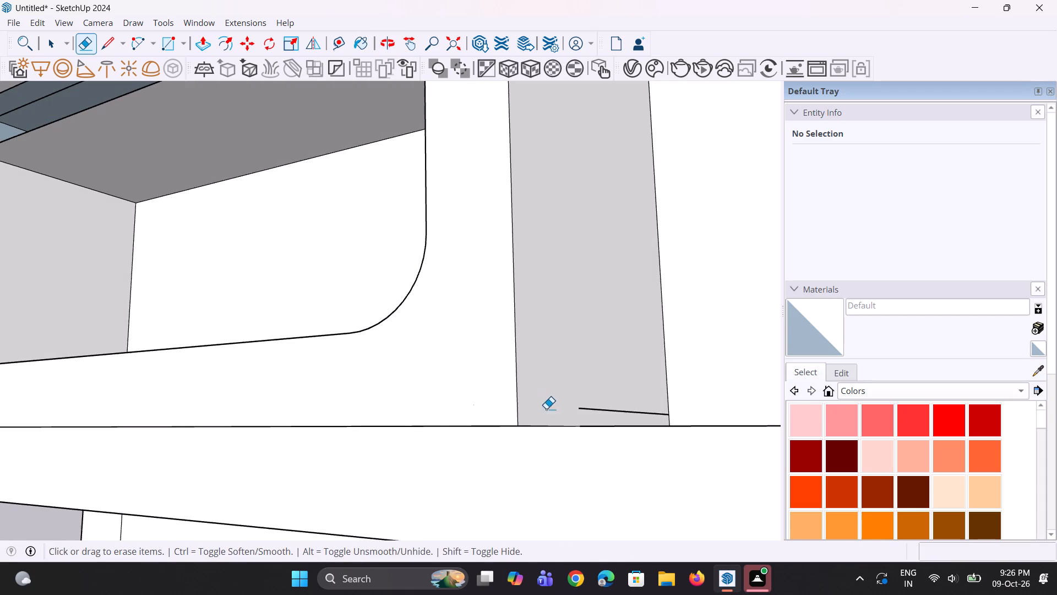
scroll(568, 420, down, 4)
click(593, 414)
scroll(625, 423, down, 8)
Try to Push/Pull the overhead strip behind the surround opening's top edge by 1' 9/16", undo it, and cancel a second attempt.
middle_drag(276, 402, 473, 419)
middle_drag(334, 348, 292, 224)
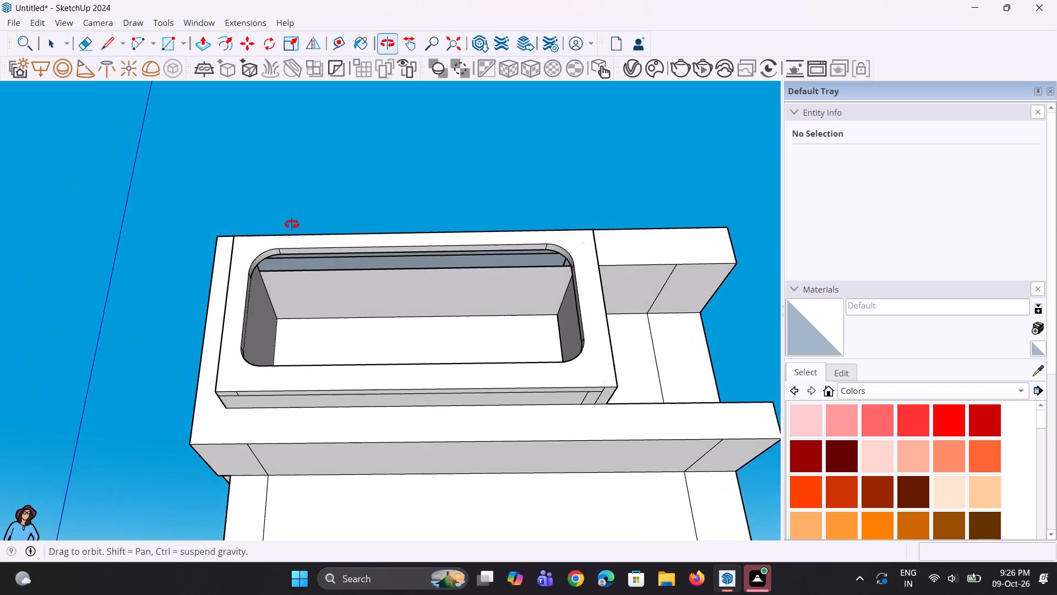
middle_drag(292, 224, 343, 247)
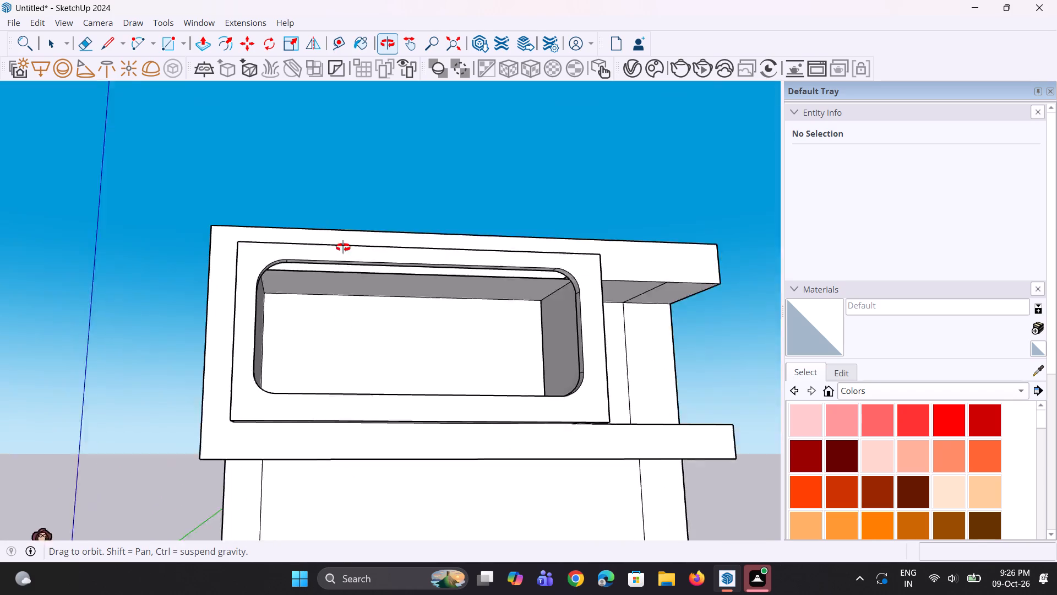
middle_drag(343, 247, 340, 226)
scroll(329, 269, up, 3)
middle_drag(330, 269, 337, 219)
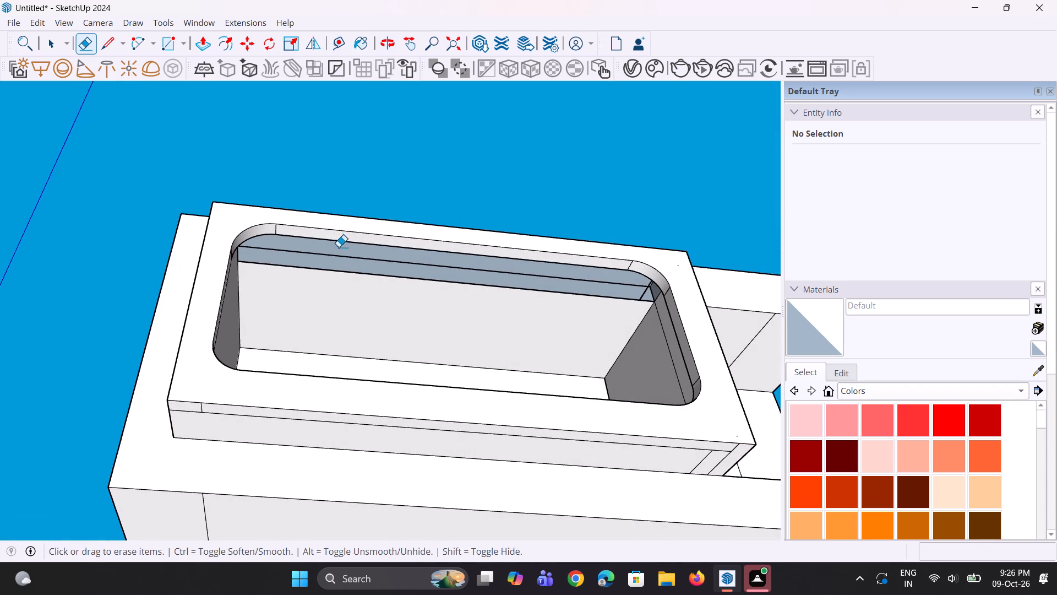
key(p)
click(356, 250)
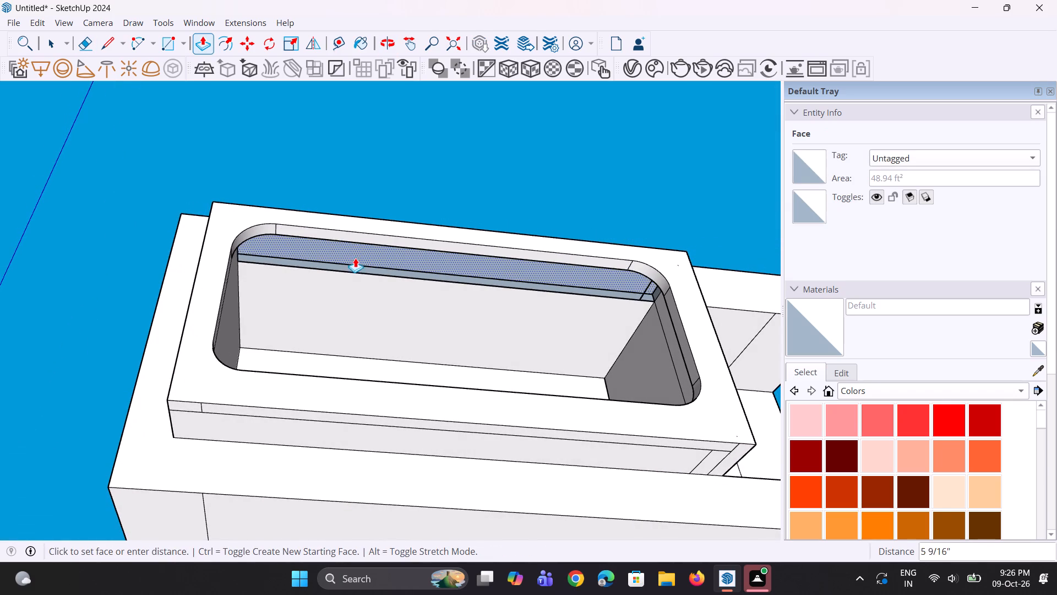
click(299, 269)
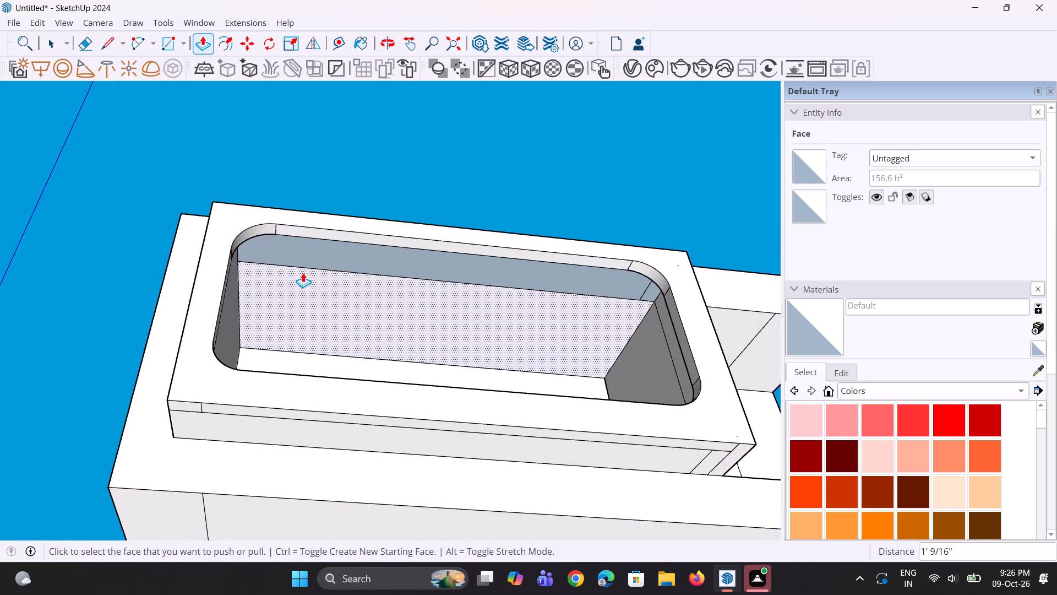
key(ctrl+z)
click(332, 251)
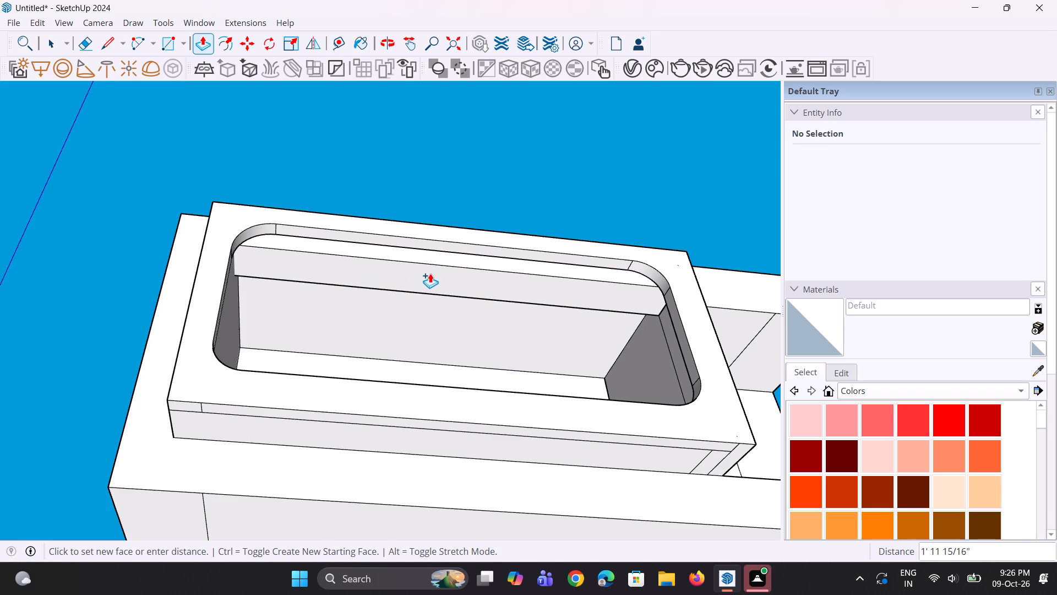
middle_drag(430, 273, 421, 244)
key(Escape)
Push/Pull the overhead strip behind the surround opening's top edge down 1' 9/16", level with the room ceiling.
middle_drag(449, 310, 370, 291)
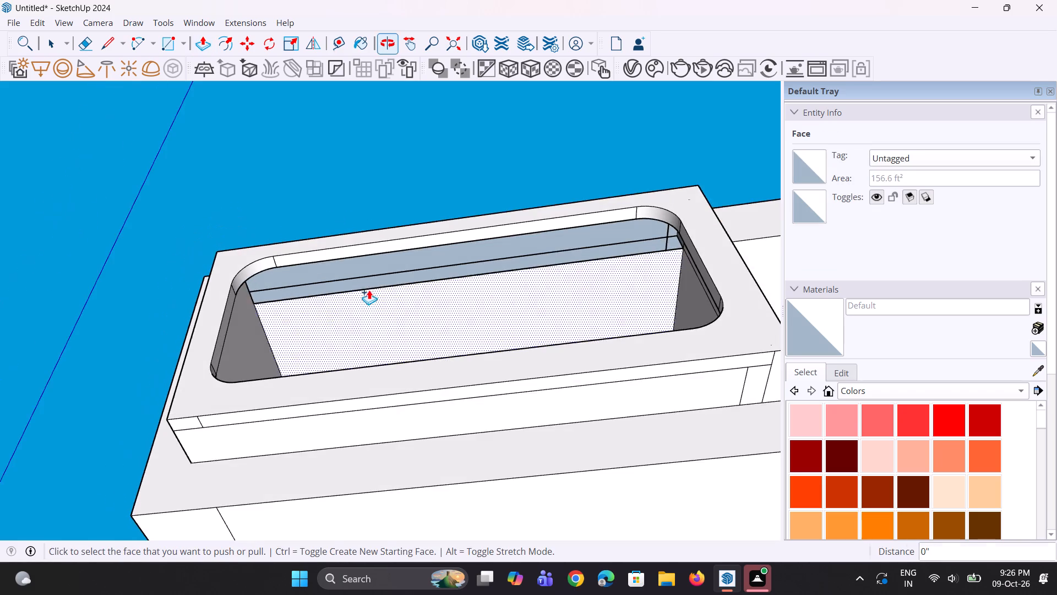
scroll(369, 283, up, 7)
click(372, 246)
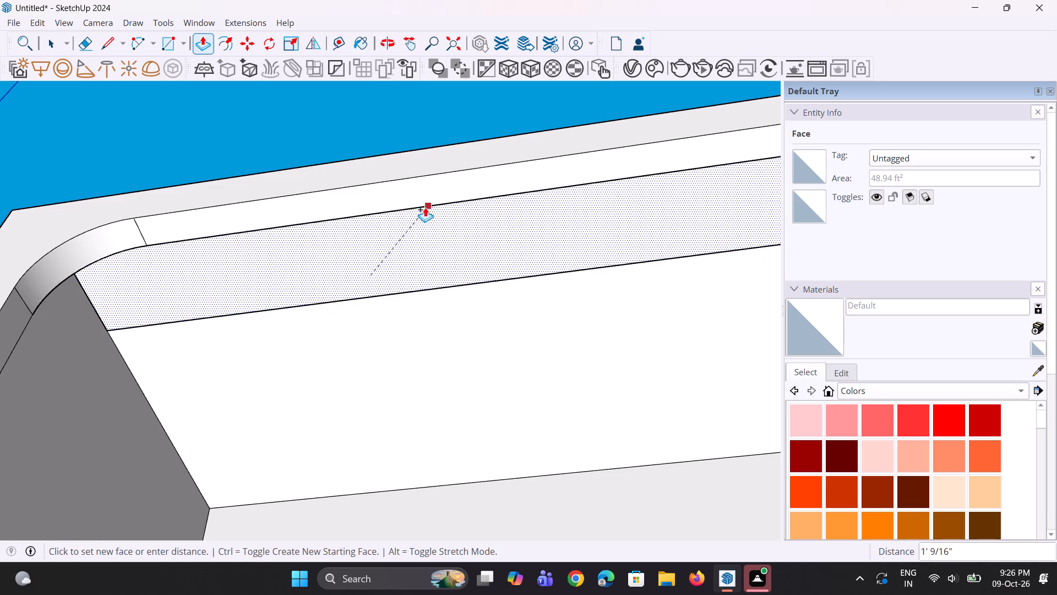
click(416, 203)
Erase the long edge between the overhead strip and the room ceiling behind the surround opening.
middle_drag(400, 286, 423, 360)
scroll(361, 308, up, 2)
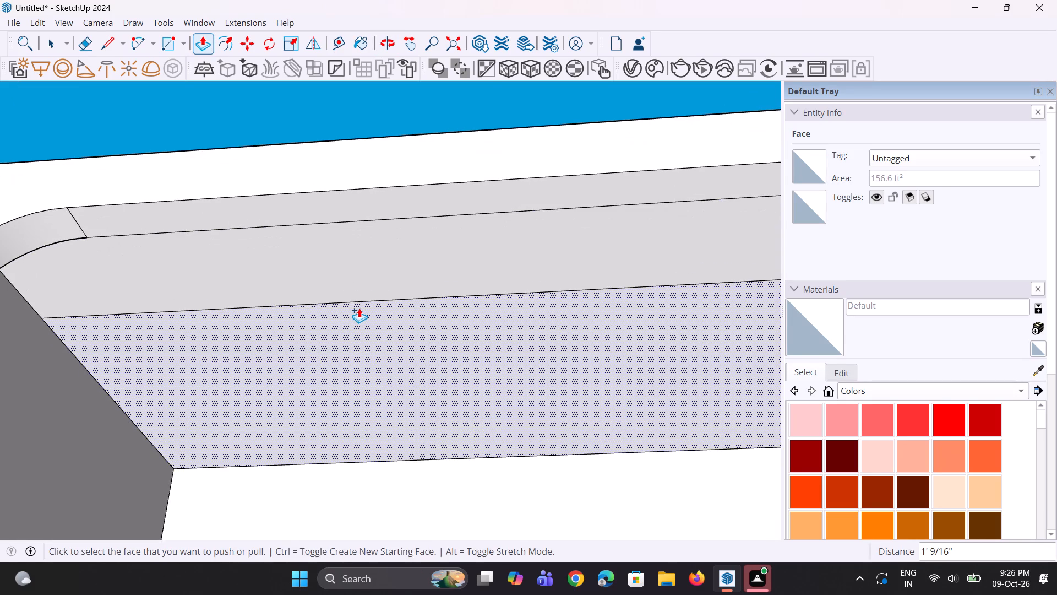
key(e)
click(348, 301)
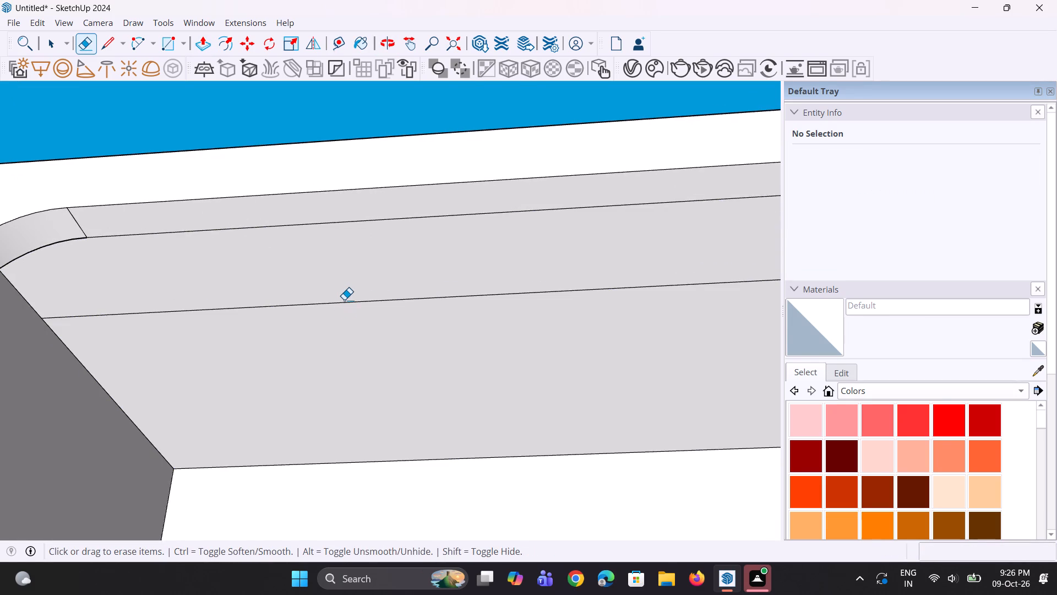
click(345, 302)
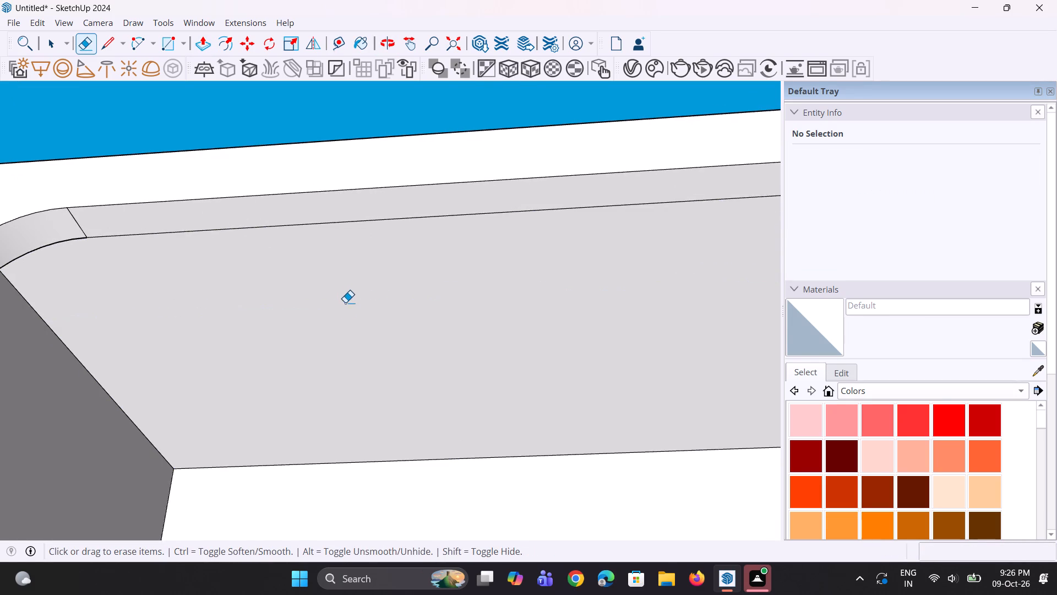
Examine the surround's front, opening and room interior from several angles.
scroll(313, 330, down, 13)
middle_drag(303, 351, 424, 523)
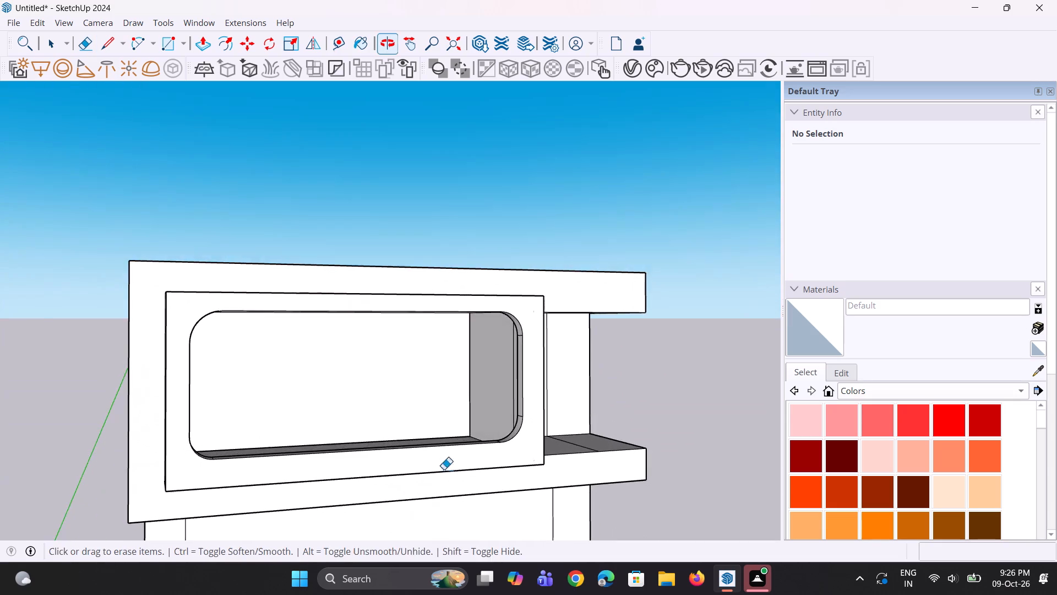
scroll(453, 398, down, 4)
middle_drag(445, 411, 385, 493)
scroll(439, 395, up, 7)
middle_drag(499, 475, 500, 475)
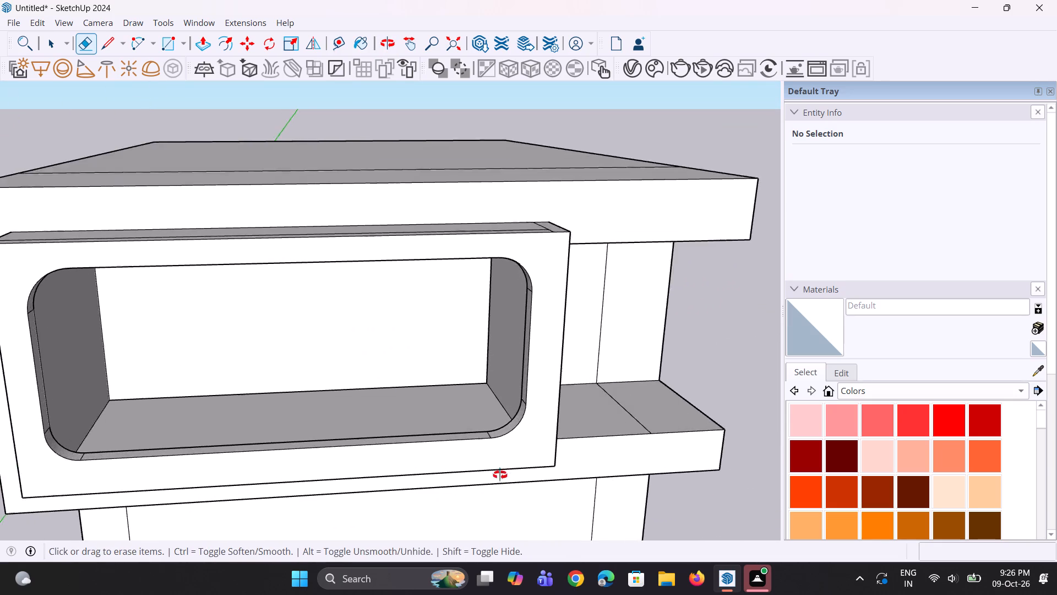
middle_drag(500, 475, 481, 436)
scroll(429, 432, down, 3)
middle_drag(432, 430, 410, 414)
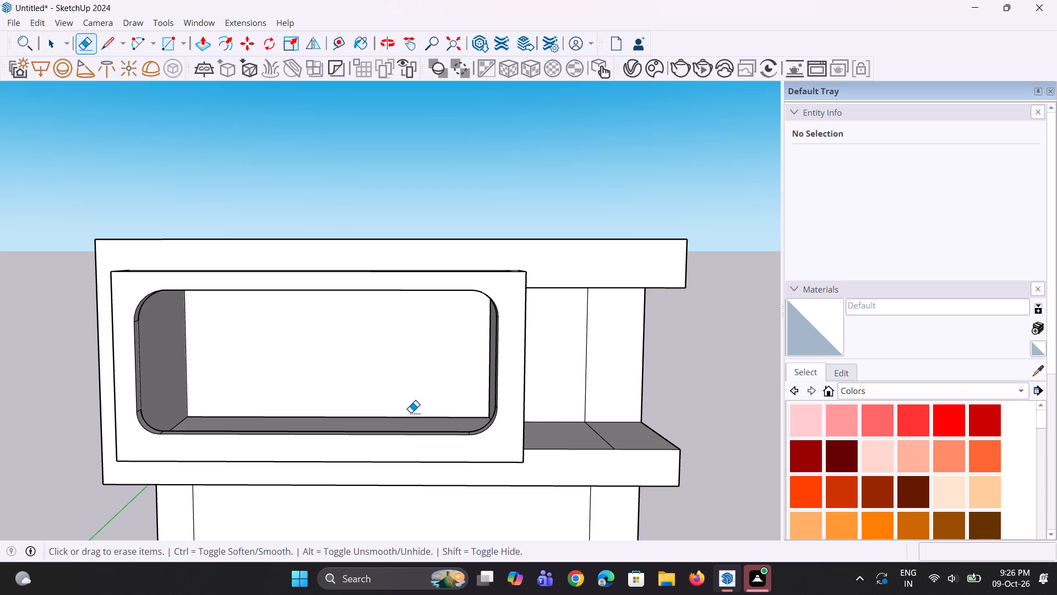
Examine the surround, its opening and the roof slab above it from several angles.
scroll(411, 412, down, 4)
middle_drag(411, 395, 449, 393)
scroll(521, 445, up, 3)
middle_drag(512, 450, 486, 439)
middle_drag(253, 425, 262, 430)
scroll(68, 271, up, 1)
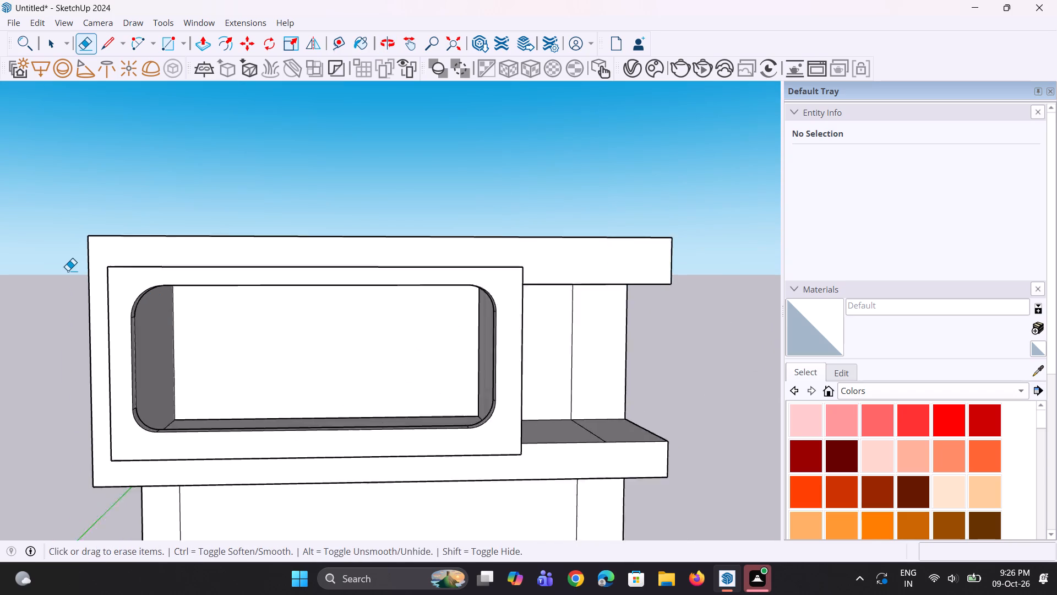
scroll(68, 271, up, 1)
middle_drag(106, 313, 111, 299)
scroll(273, 328, down, 3)
middle_drag(308, 345, 309, 385)
key(space)
key(space)
middle_drag(385, 378, 387, 390)
scroll(426, 267, up, 2)
middle_drag(421, 264, 405, 296)
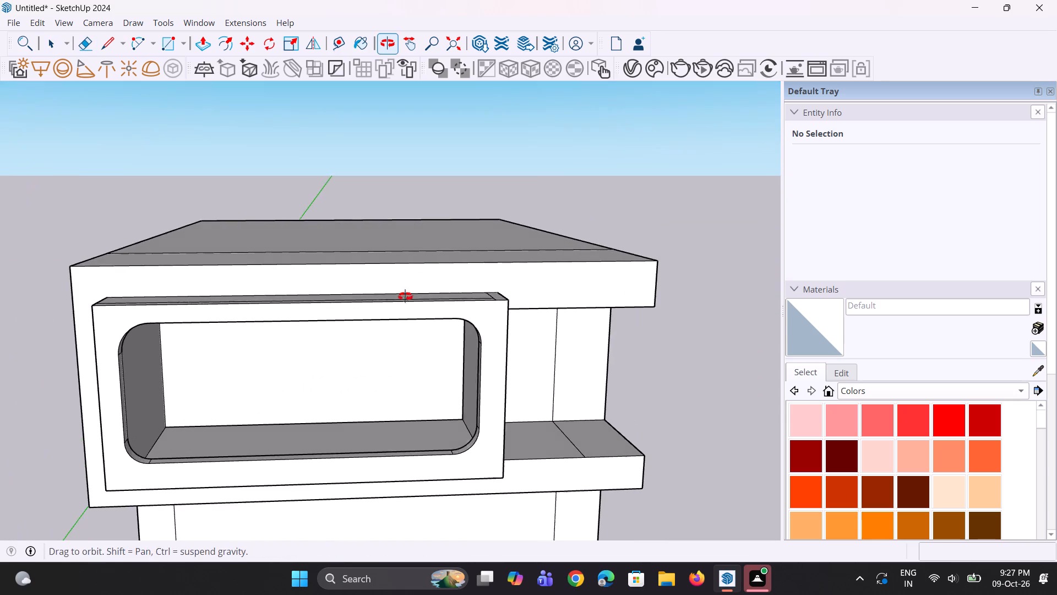
middle_drag(405, 296, 402, 300)
Draw a long narrow rectangle about 1' 7" deep on the roof, just behind and parallel to its front edge.
key(r)
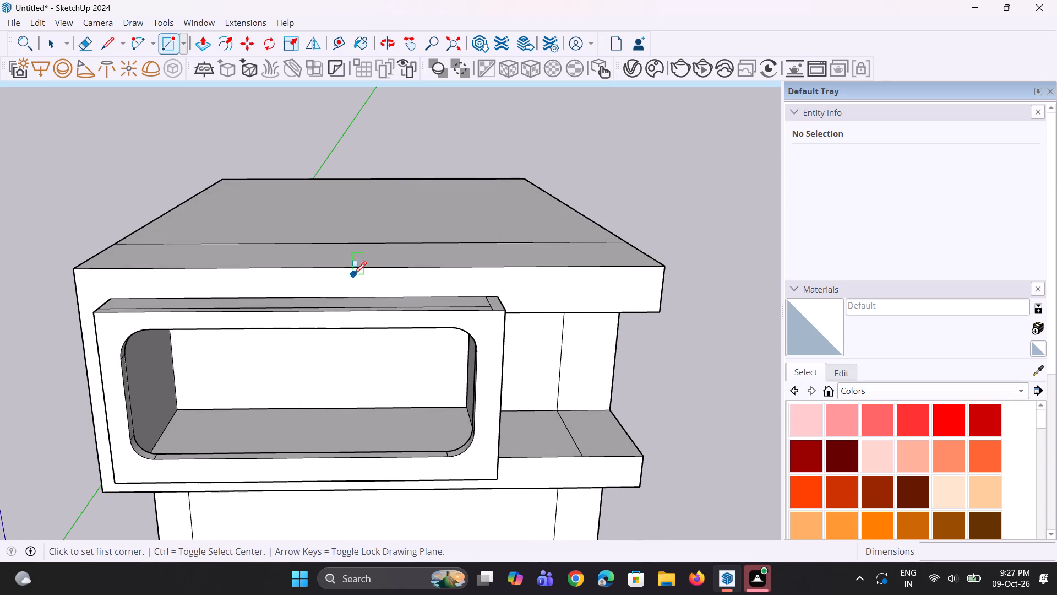
middle_drag(354, 273, 350, 321)
scroll(342, 307, up, 3)
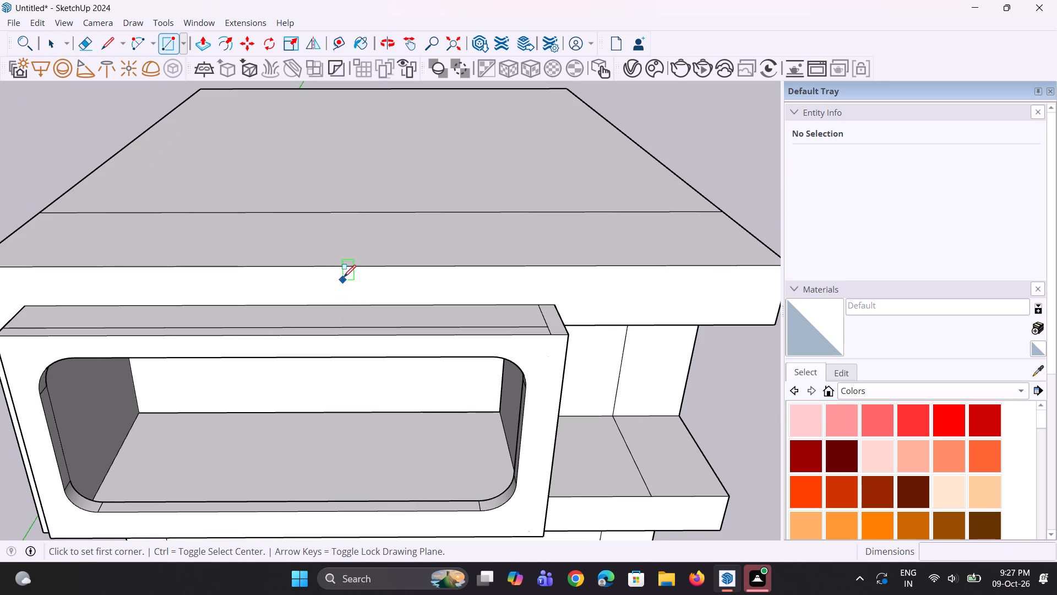
click(334, 262)
click(333, 237)
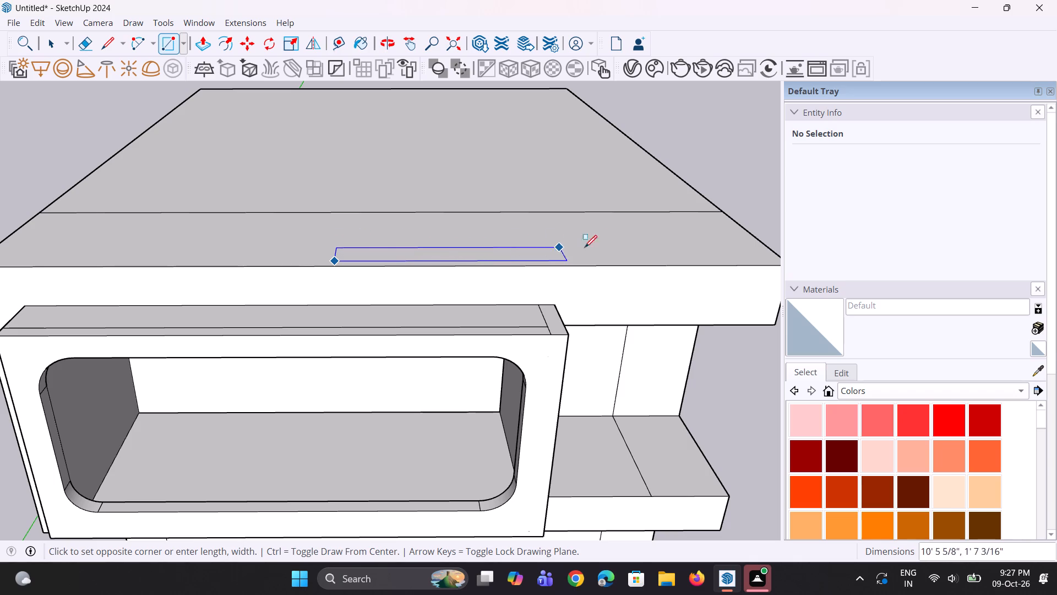
click(698, 248)
Move the roof rectangle's short end edge about 3' 3 3/16" along the red axis to the roof's side edge.
middle_drag(621, 292, 555, 288)
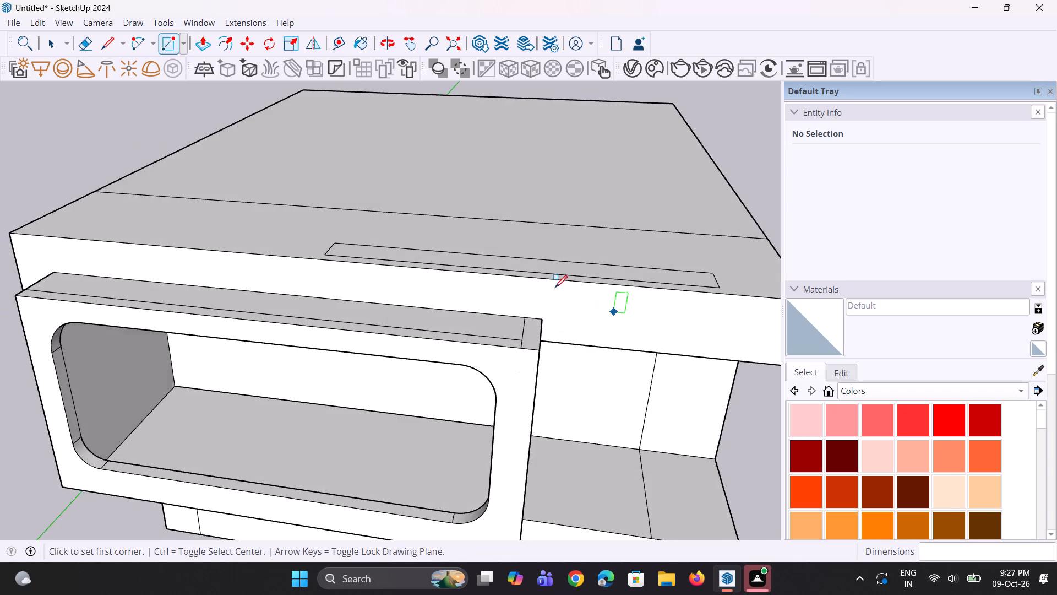
scroll(555, 288, down, 5)
middle_drag(559, 322, 581, 327)
scroll(657, 293, up, 6)
key(space)
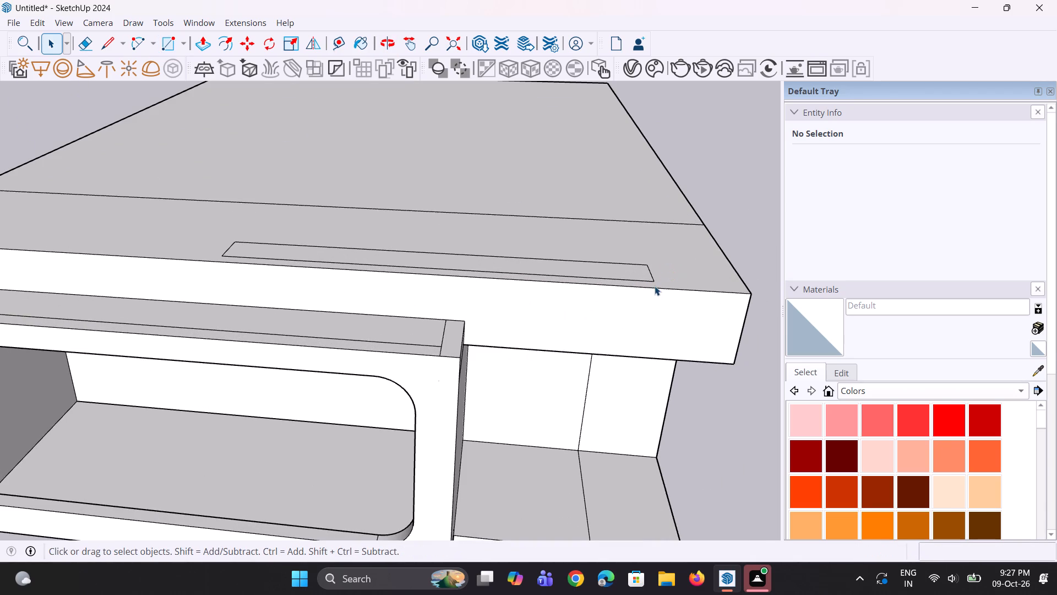
click(653, 278)
scroll(653, 279, up, 2)
key(m)
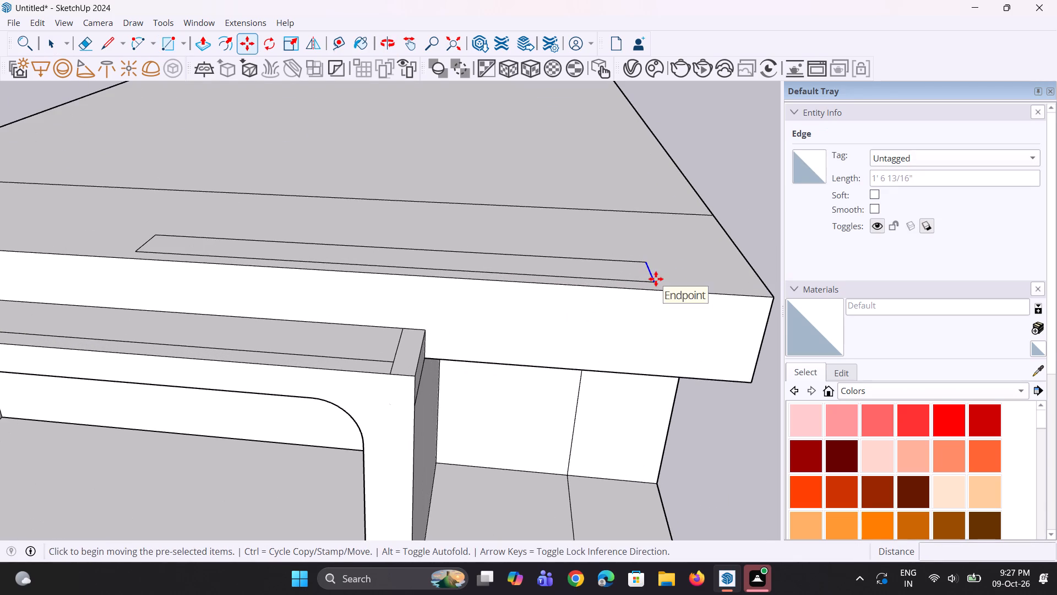
click(656, 280)
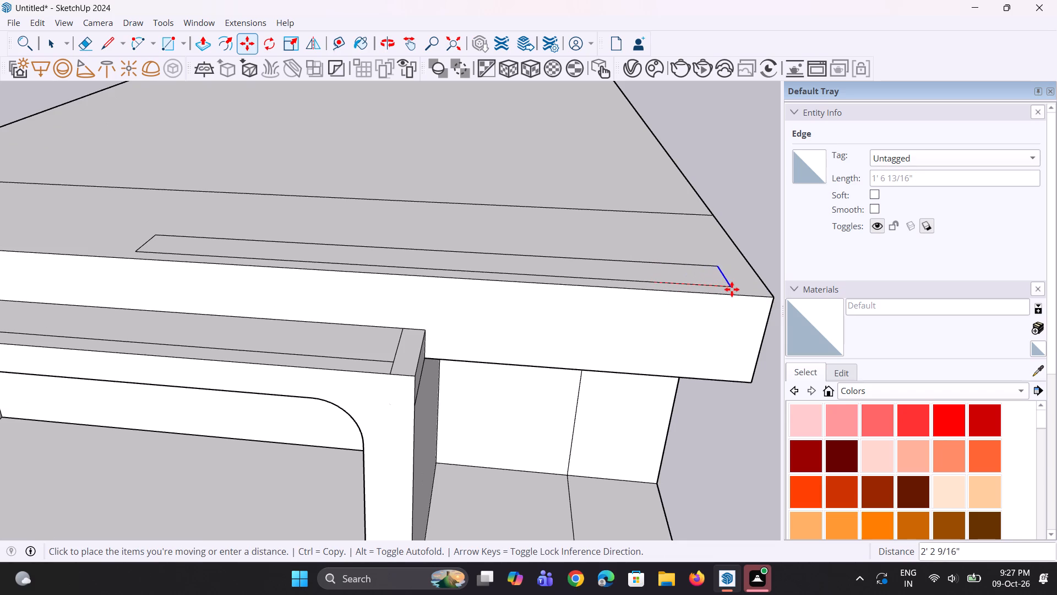
click(765, 287)
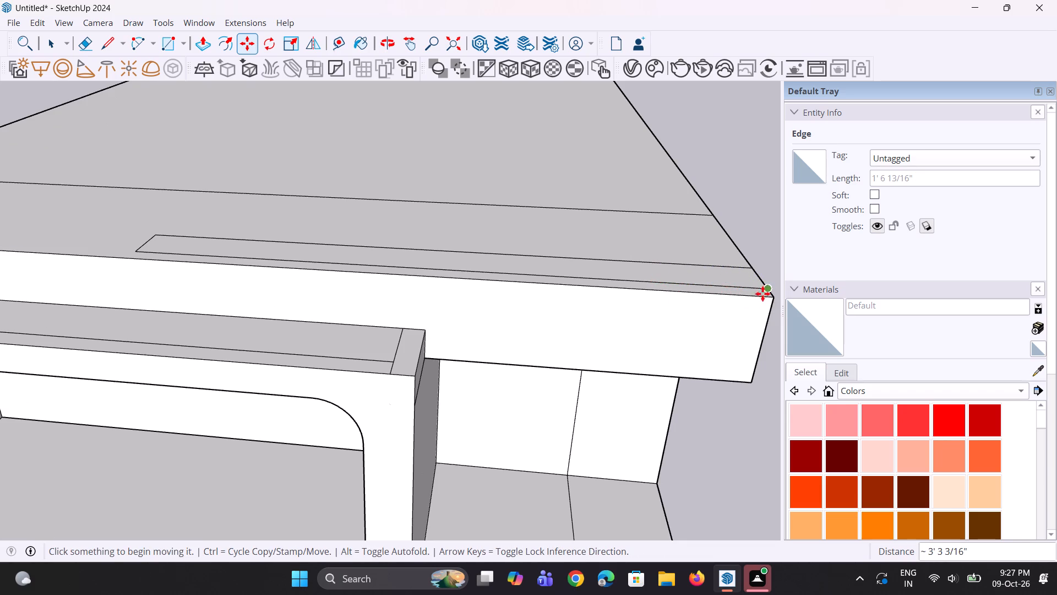
Push/Pull the narrow roof rectangle up 2' 8 3/16" to form a parapet.
key(p)
click(732, 278)
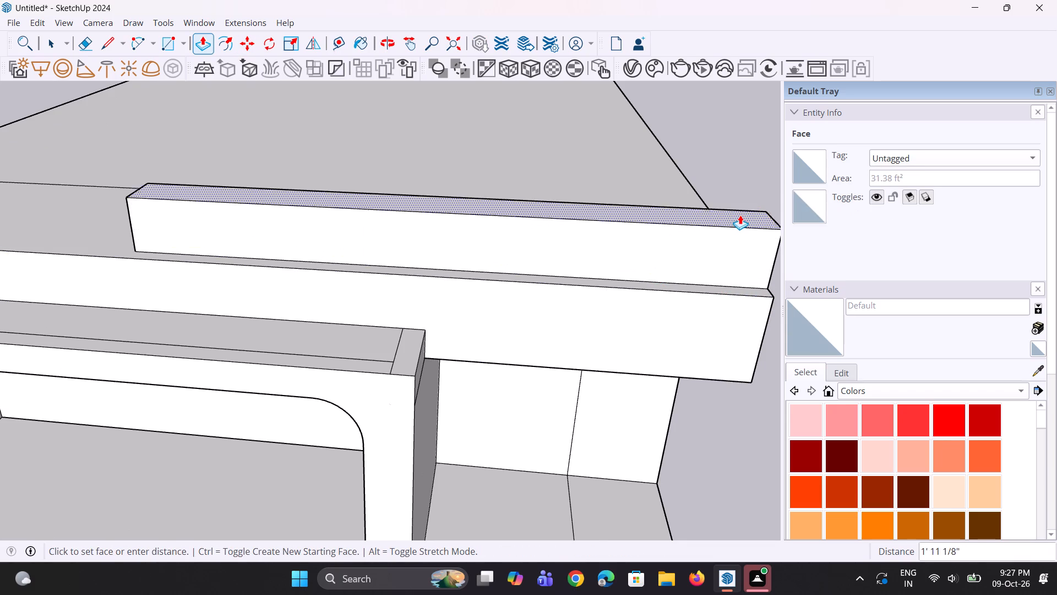
click(731, 191)
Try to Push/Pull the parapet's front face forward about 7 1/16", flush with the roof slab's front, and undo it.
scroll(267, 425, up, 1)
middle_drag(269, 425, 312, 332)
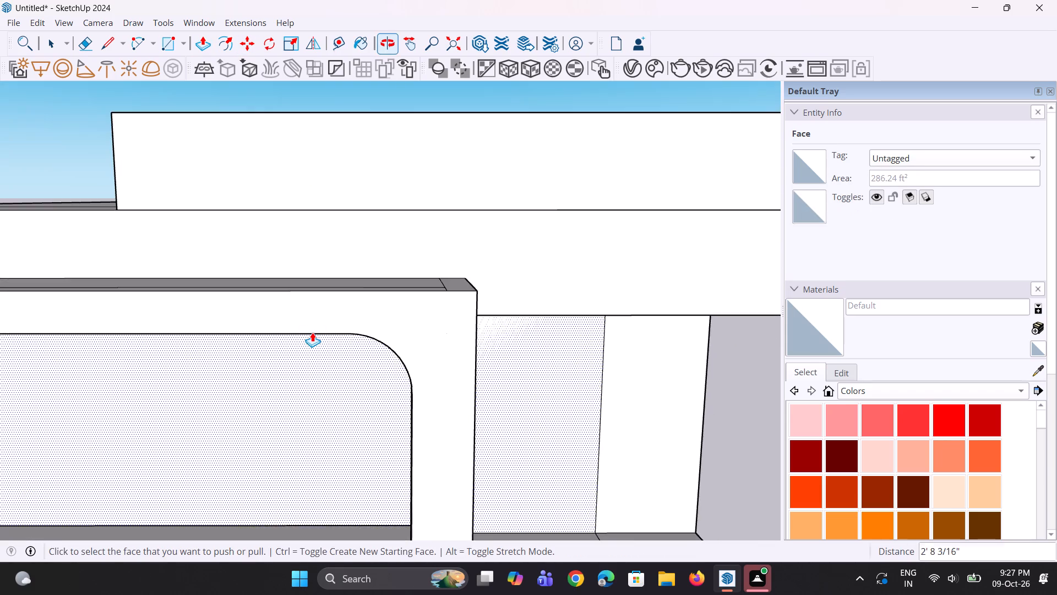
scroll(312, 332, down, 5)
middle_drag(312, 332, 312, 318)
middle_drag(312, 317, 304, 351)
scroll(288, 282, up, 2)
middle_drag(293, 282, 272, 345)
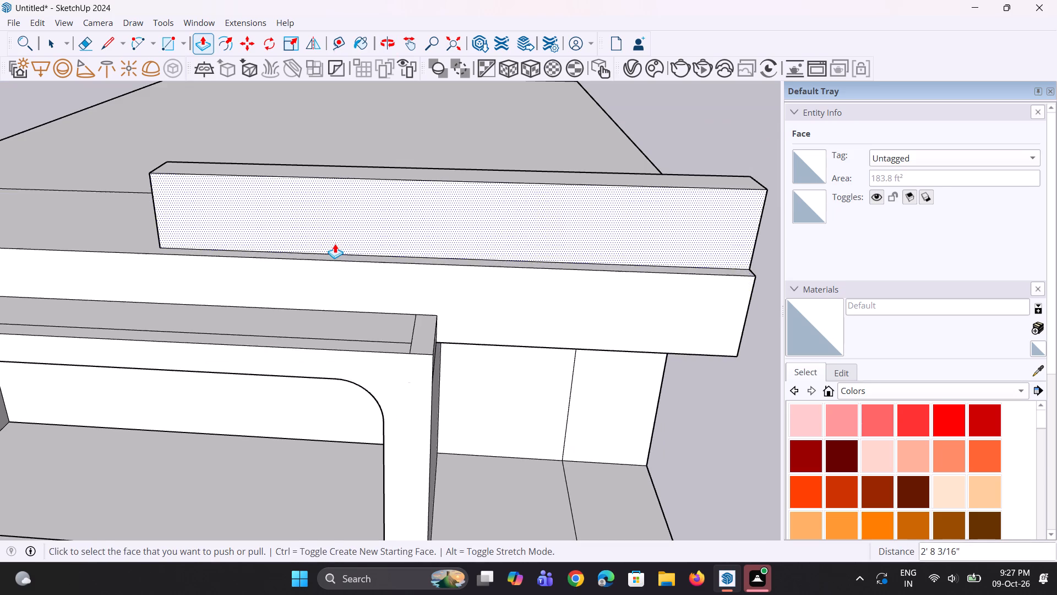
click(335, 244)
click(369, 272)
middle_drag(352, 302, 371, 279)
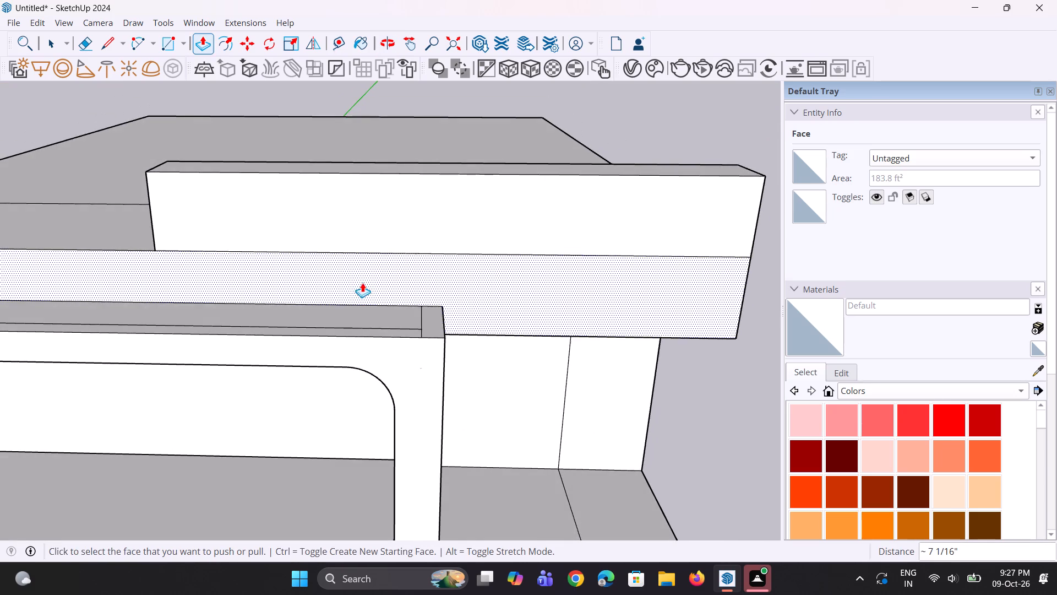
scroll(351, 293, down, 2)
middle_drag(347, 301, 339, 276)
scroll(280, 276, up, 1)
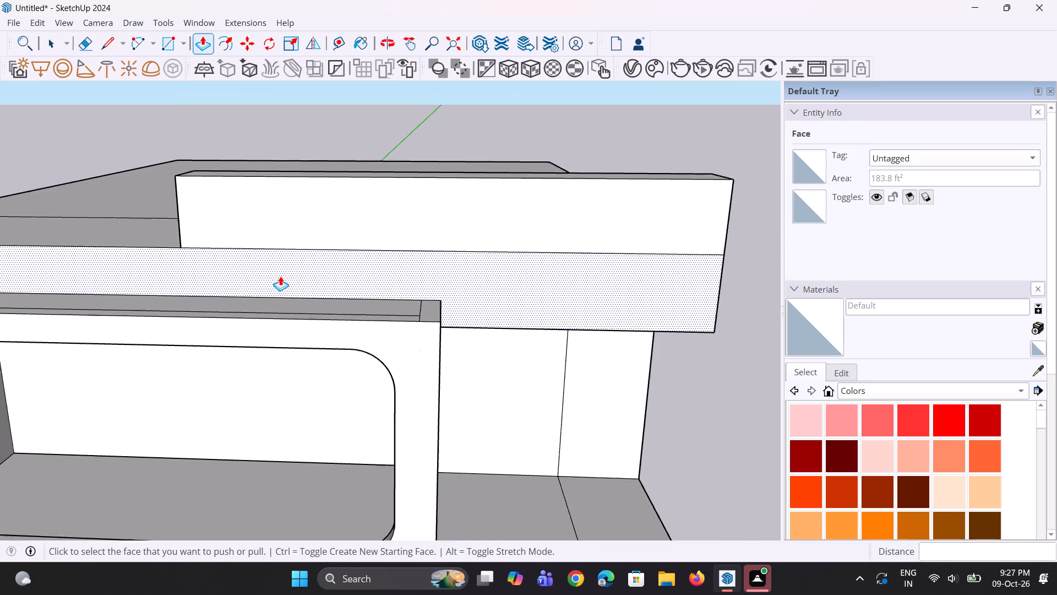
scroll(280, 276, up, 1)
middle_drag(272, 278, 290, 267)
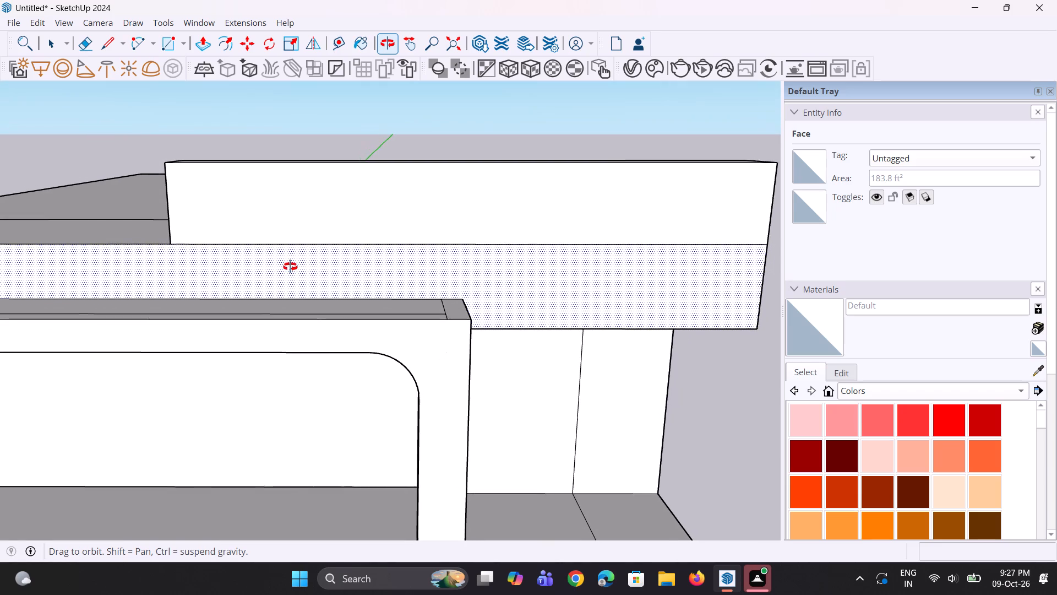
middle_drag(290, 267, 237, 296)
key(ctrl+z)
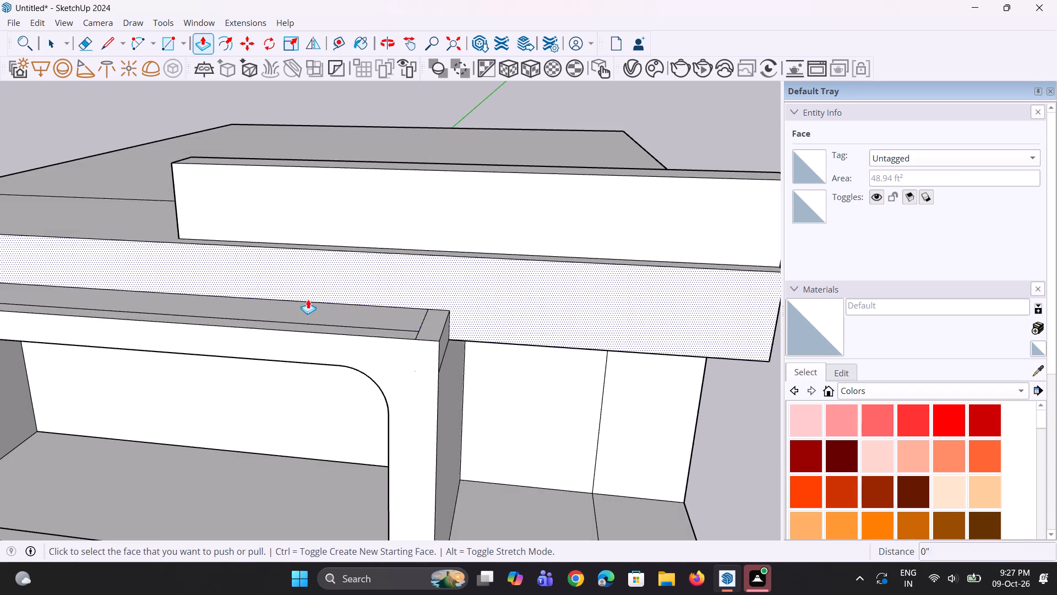
Draw a vertical line on the roof slab's front face from its bottom edge at the surround's side up to its top edge.
middle_drag(330, 297, 285, 289)
scroll(286, 288, up, 2)
scroll(286, 288, down, 6)
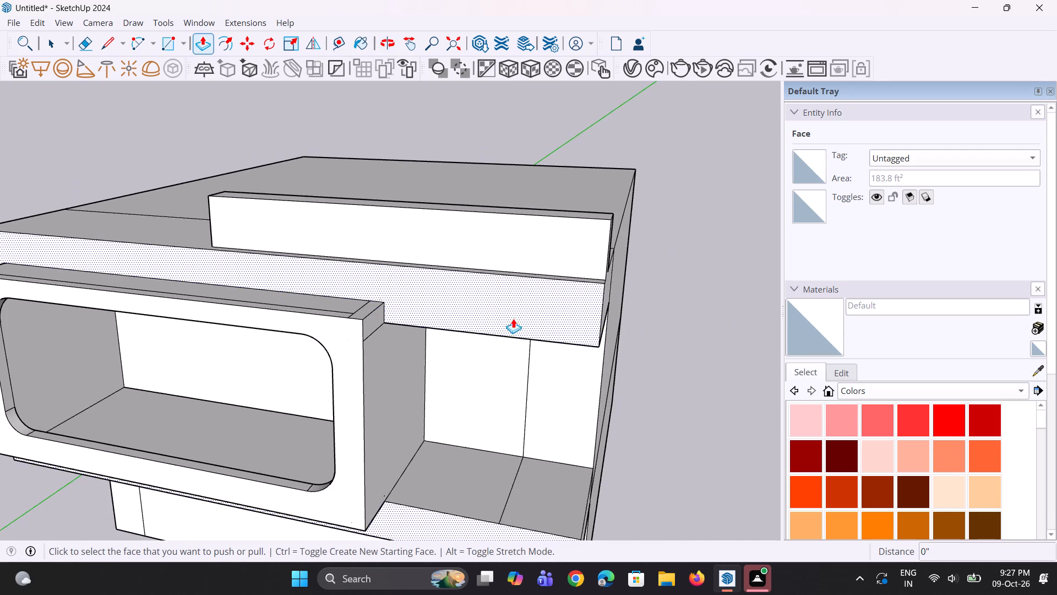
middle_drag(519, 322, 453, 319)
middle_drag(366, 324, 417, 309)
key(l)
scroll(359, 285, up, 1)
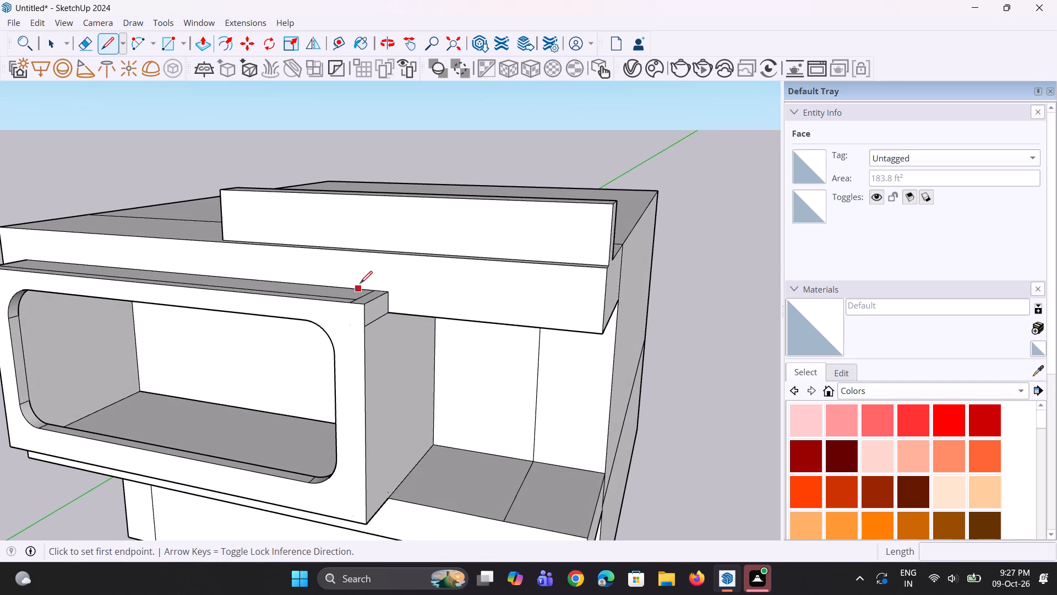
scroll(360, 283, up, 4)
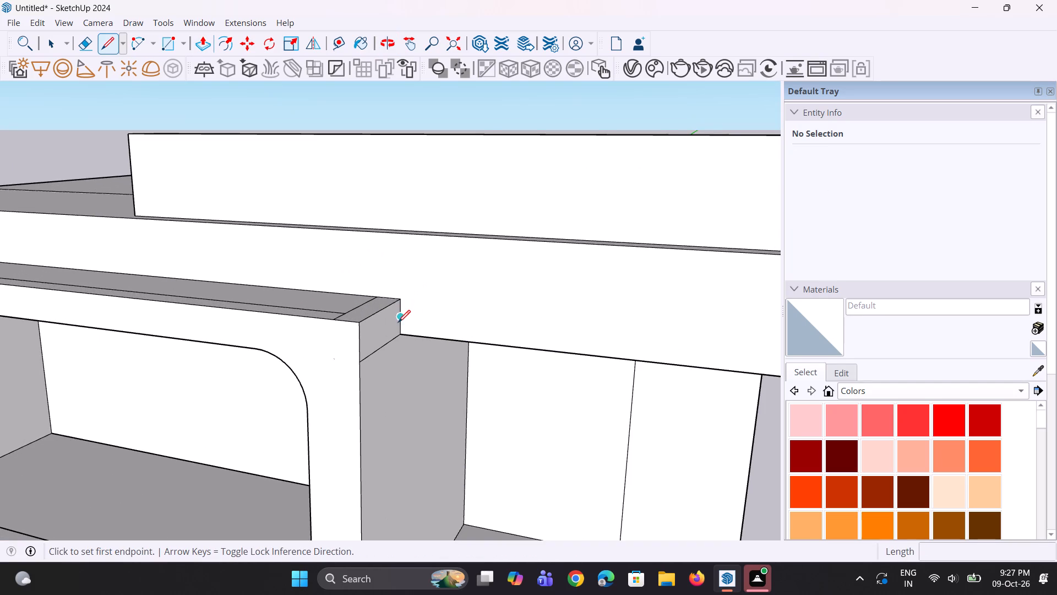
click(400, 331)
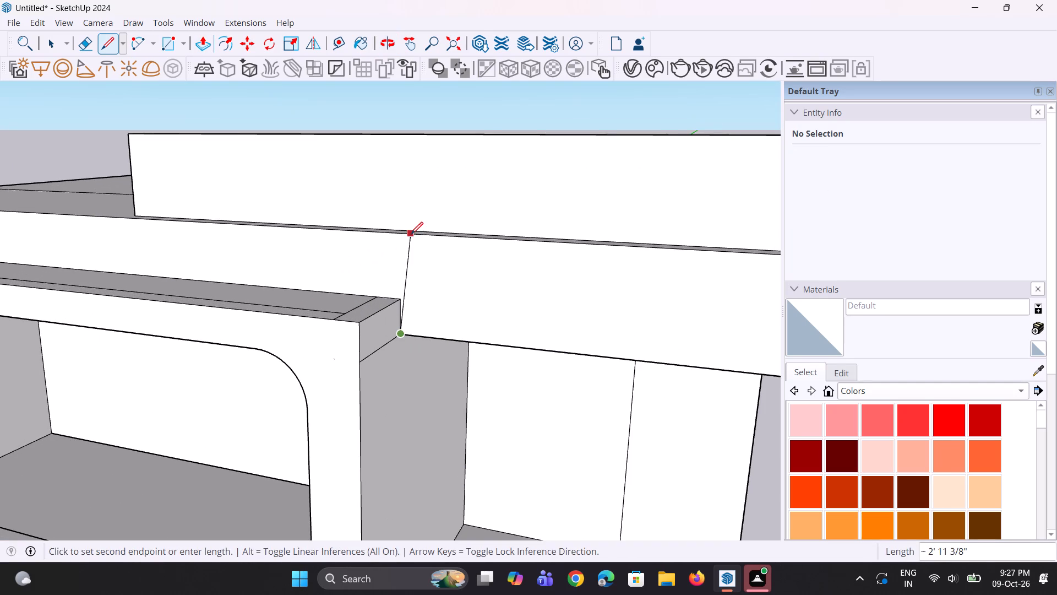
click(404, 234)
Push/Pull the roof slab's front section beyond the surround back about 7 1/16", flush with the parapet's front.
scroll(398, 316, down, 3)
key(space)
middle_drag(710, 377, 661, 374)
scroll(690, 376, down, 1)
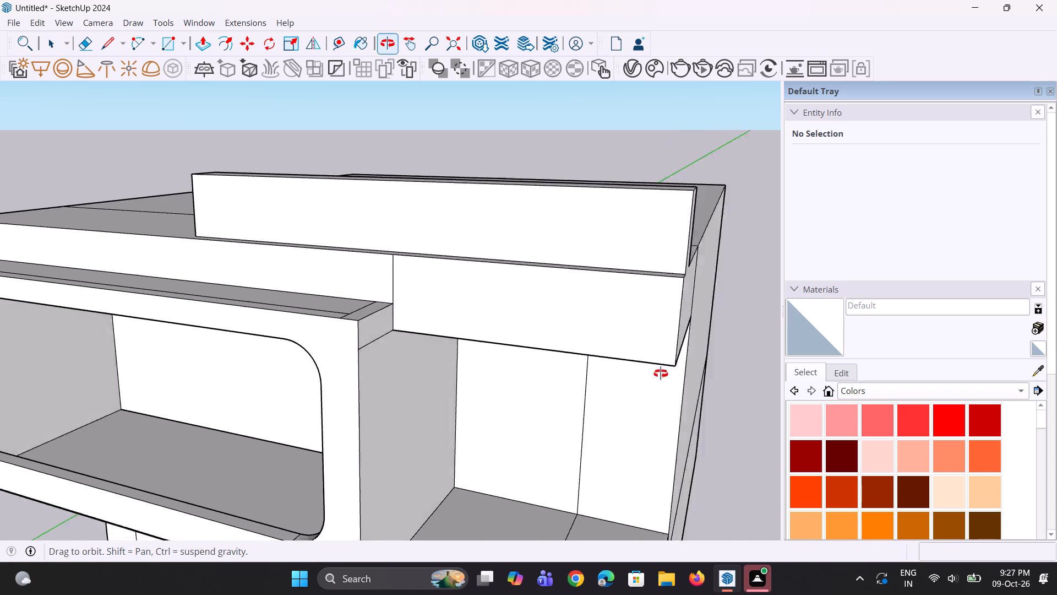
middle_drag(661, 374, 647, 372)
key(p)
click(644, 347)
click(683, 323)
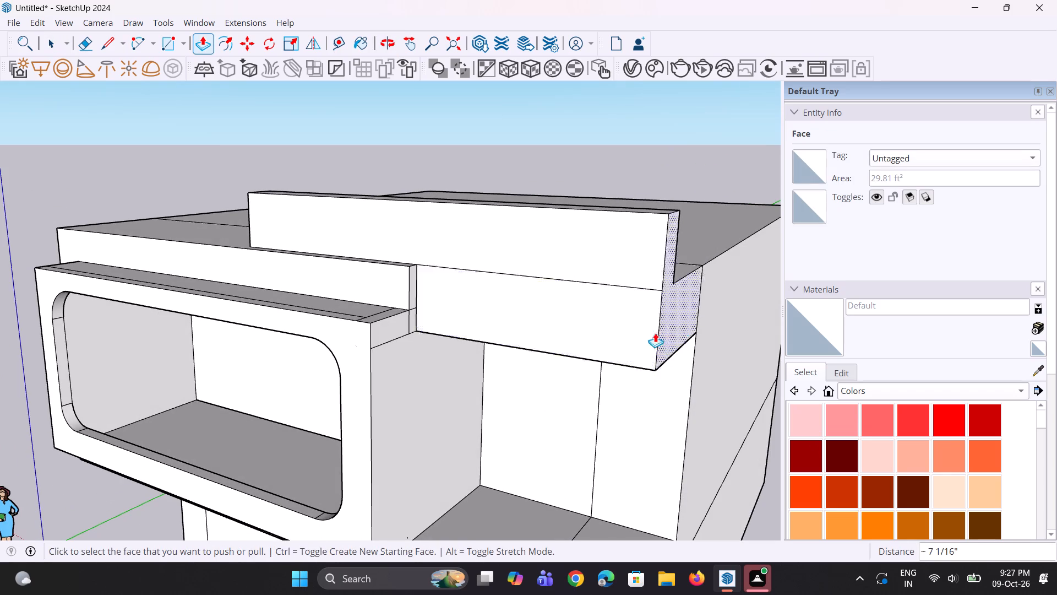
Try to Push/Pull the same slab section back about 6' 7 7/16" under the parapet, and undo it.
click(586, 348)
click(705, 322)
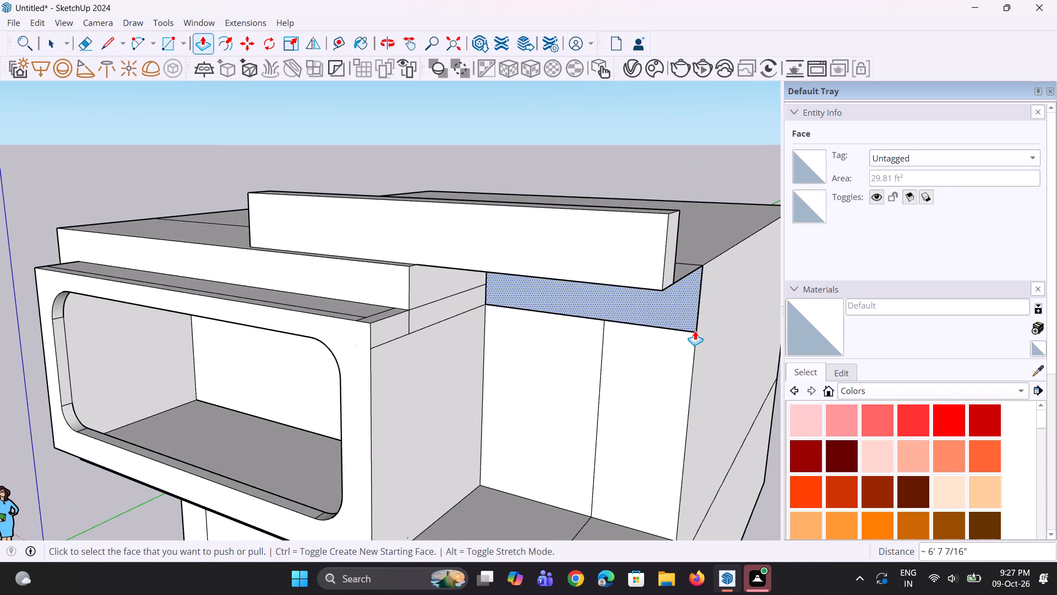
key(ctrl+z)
Push/Pull the roof slab's front section beyond the surround back about 6' 7 7/16", level with the recessed wall below.
click(627, 336)
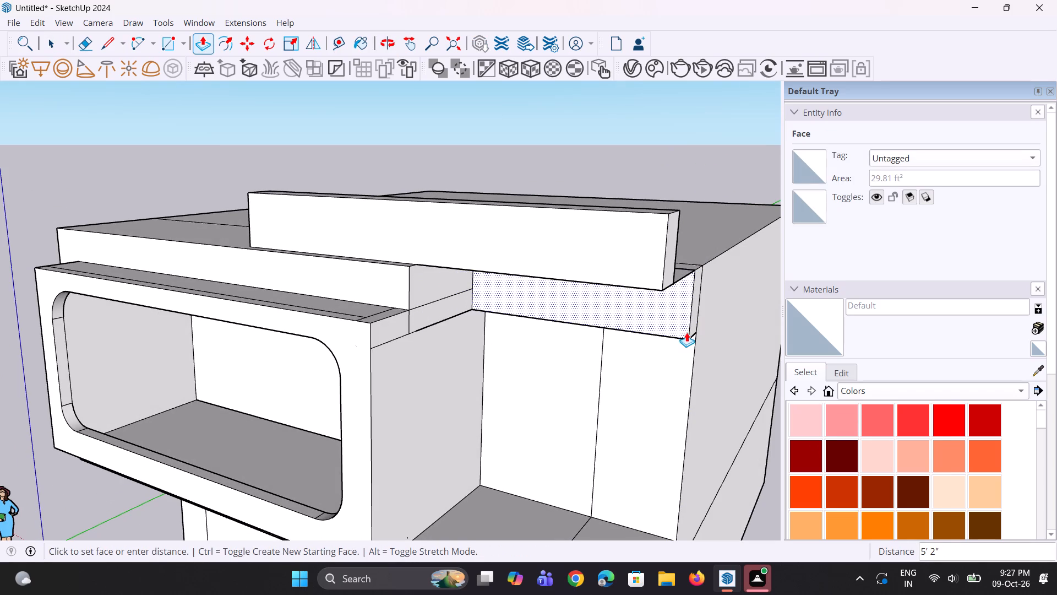
click(681, 360)
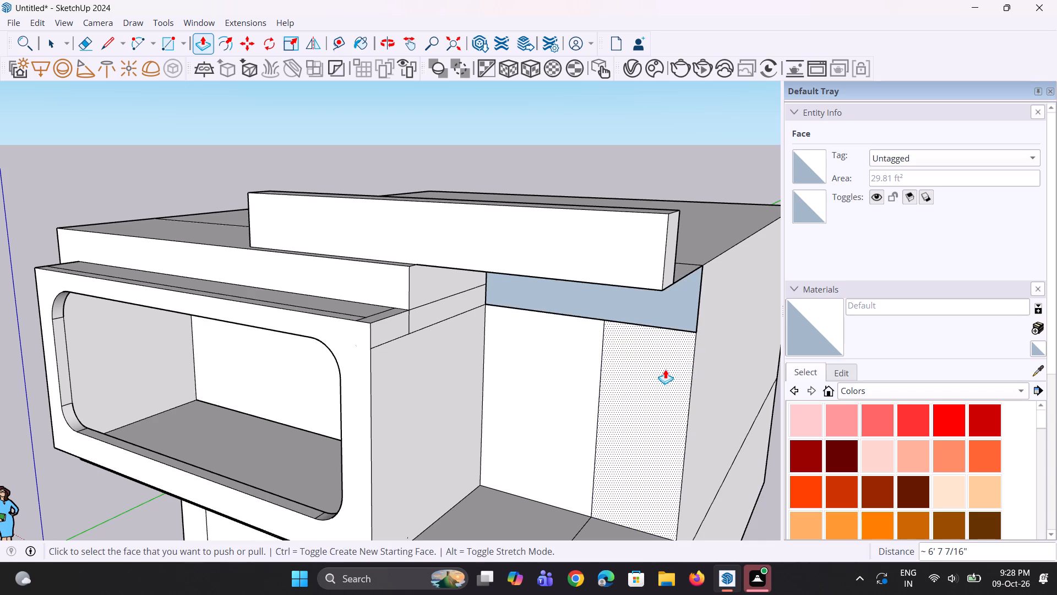
Examine the area under the parapet, above the recessed wall, from below.
middle_drag(667, 368, 722, 327)
scroll(517, 264, up, 4)
middle_drag(518, 264, 523, 259)
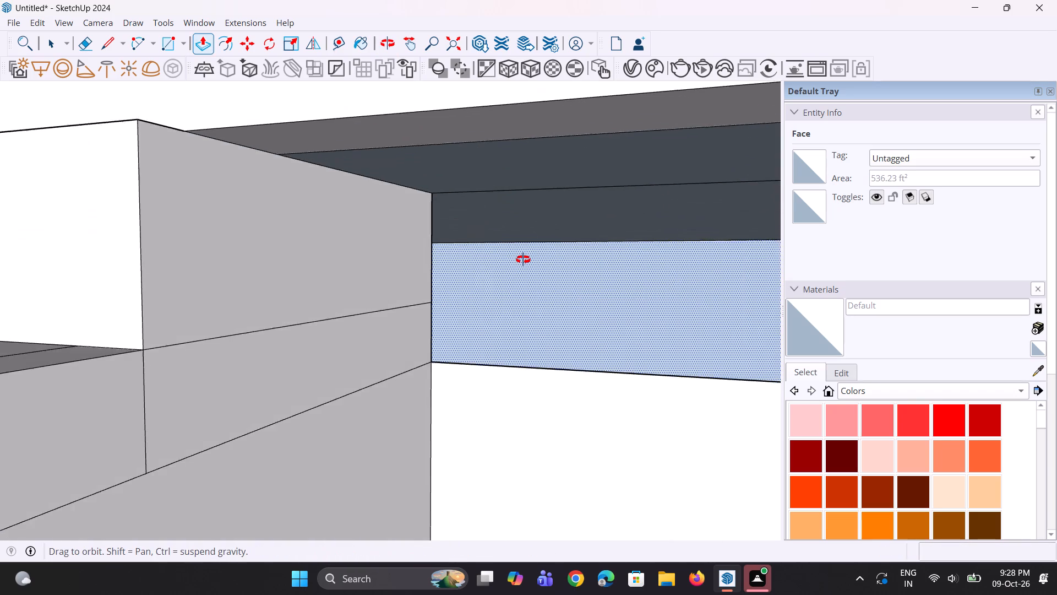
middle_drag(523, 259, 538, 249)
scroll(470, 282, down, 4)
middle_drag(472, 282, 473, 277)
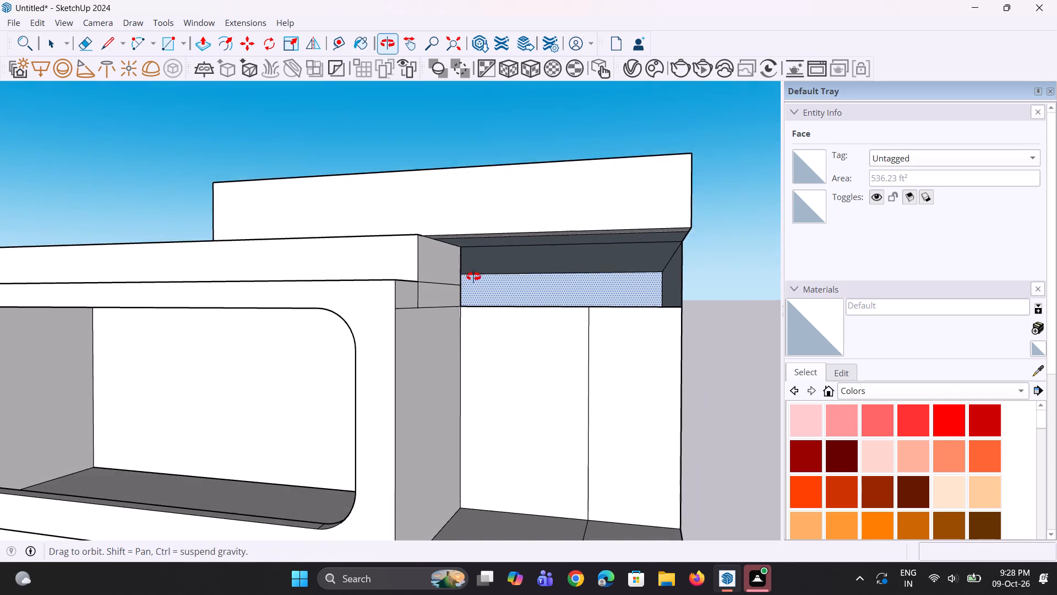
middle_drag(473, 277, 473, 274)
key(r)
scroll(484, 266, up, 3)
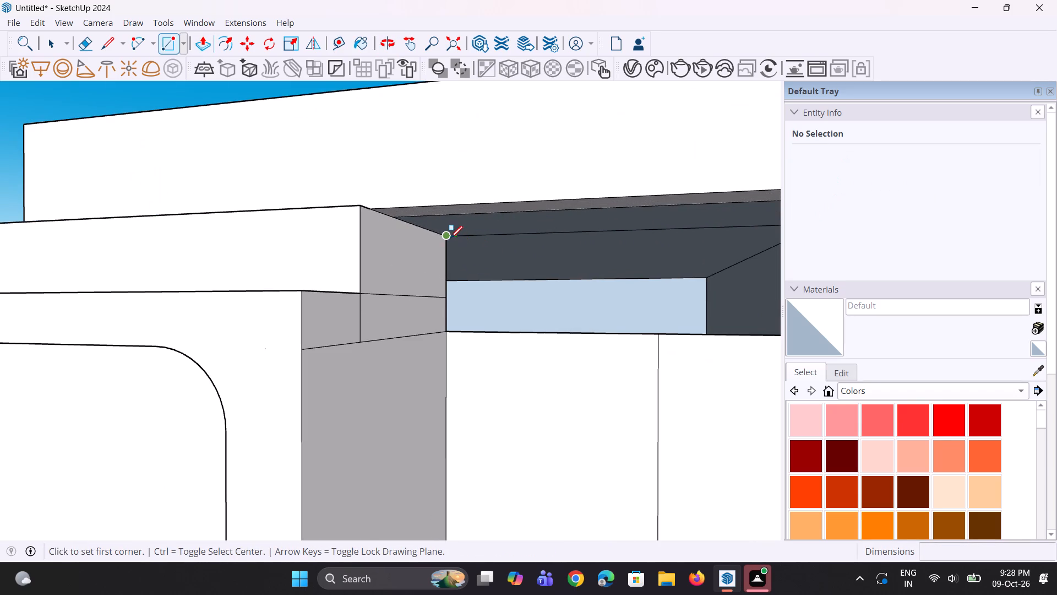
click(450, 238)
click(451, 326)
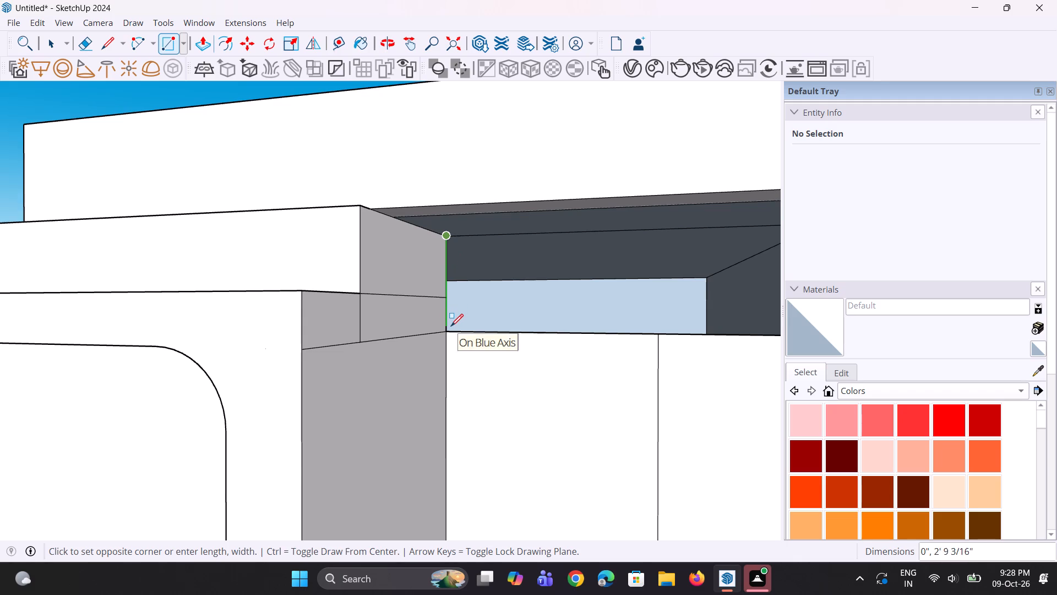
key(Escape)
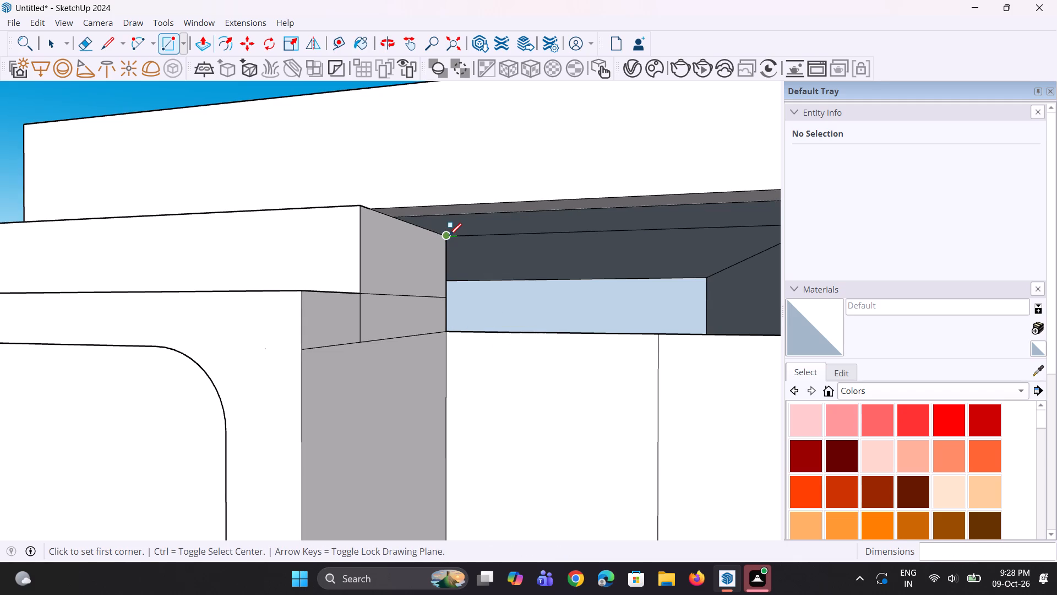
Draw a rectangle about 2' 11 3/16" high over the opening above the recessed wall, spanning to the building's outer corner.
click(449, 235)
click(449, 331)
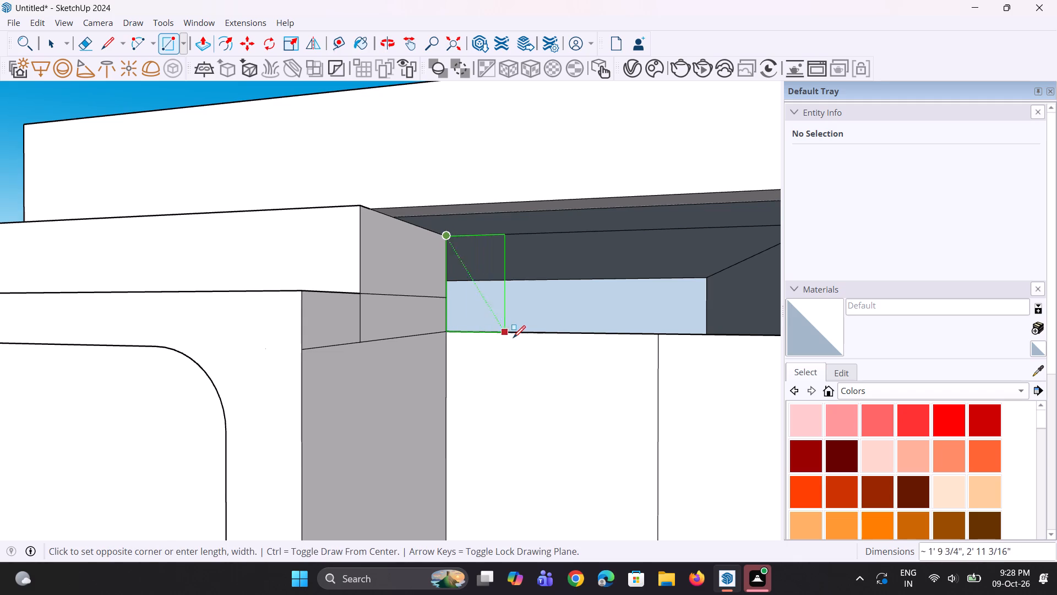
scroll(518, 338, down, 6)
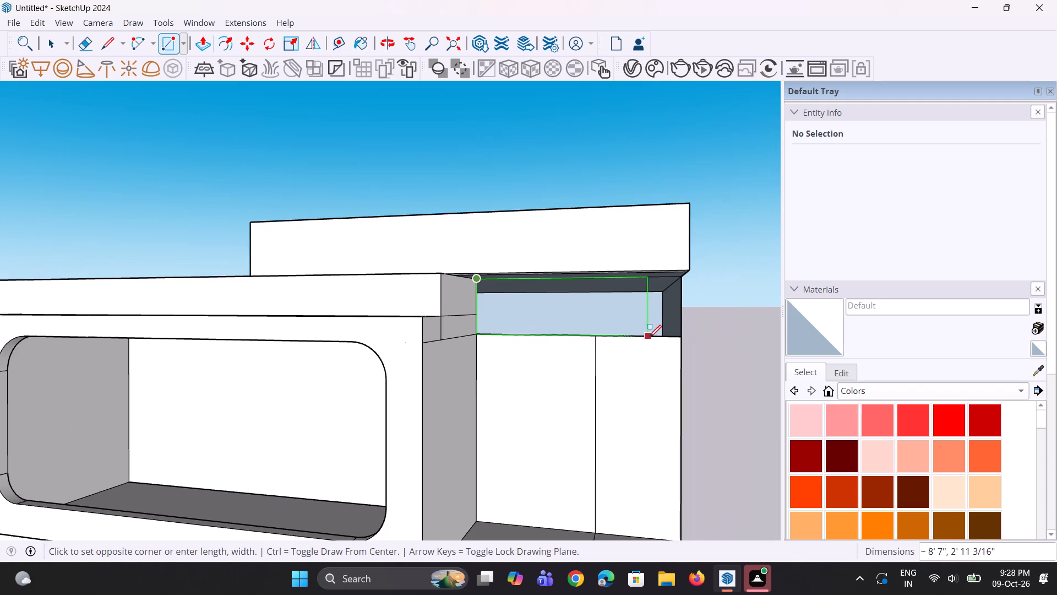
click(680, 338)
Erase the horizontal and vertical edges dividing the recessed wall under the parapet, leaving one clean face.
middle_drag(689, 375, 664, 356)
scroll(573, 356, up, 2)
key(space)
key(space)
middle_drag(589, 354, 575, 385)
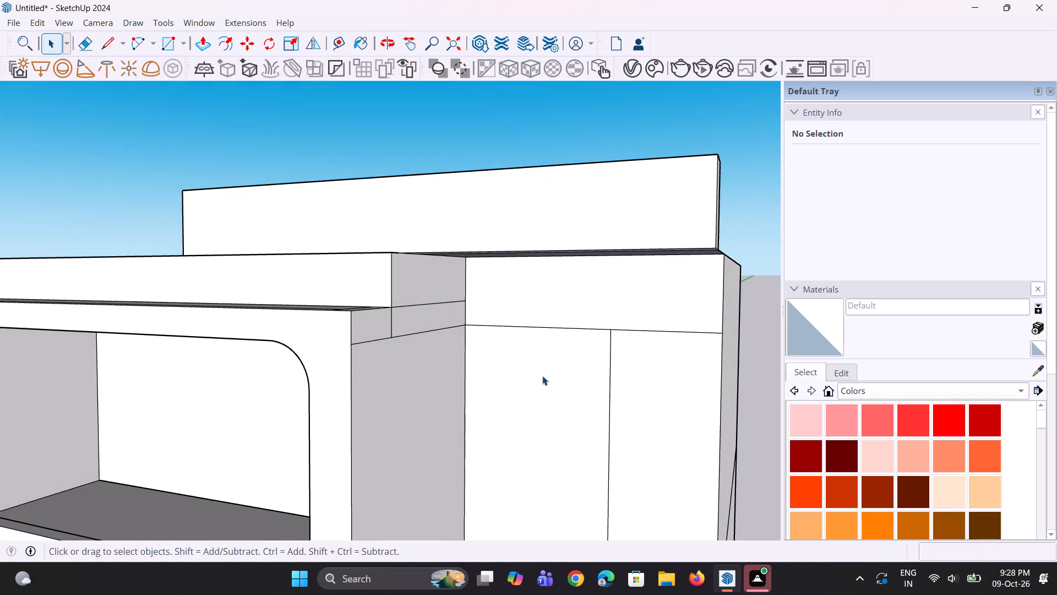
scroll(543, 364, up, 1)
key(e)
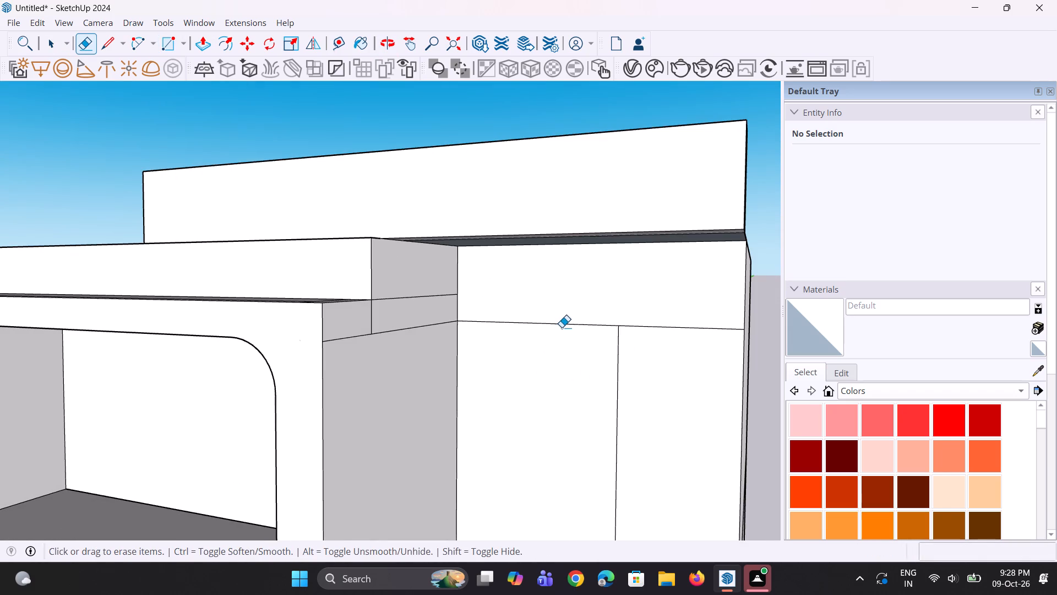
click(563, 326)
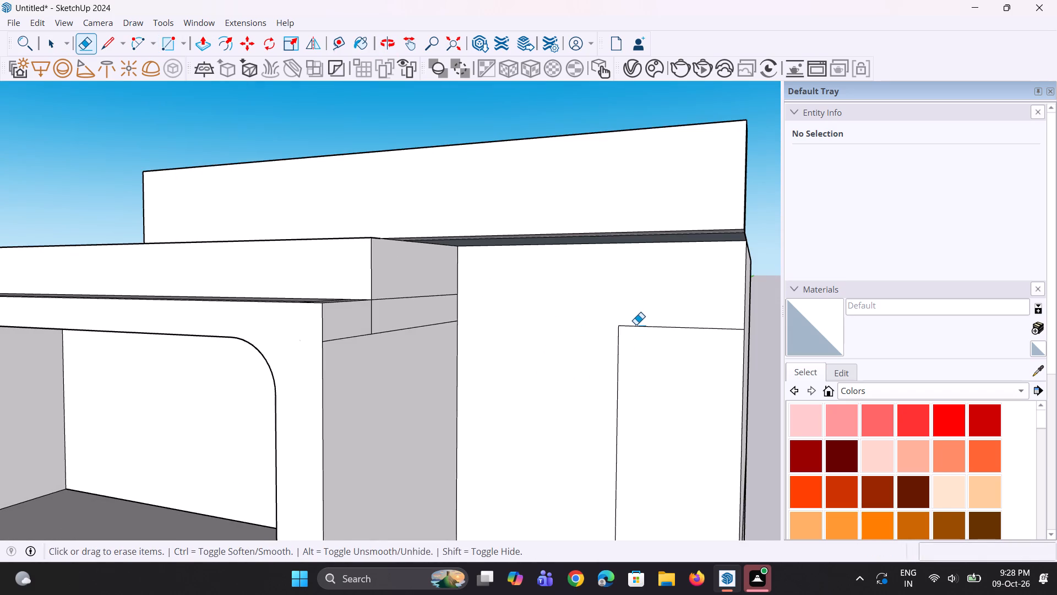
click(639, 328)
click(619, 350)
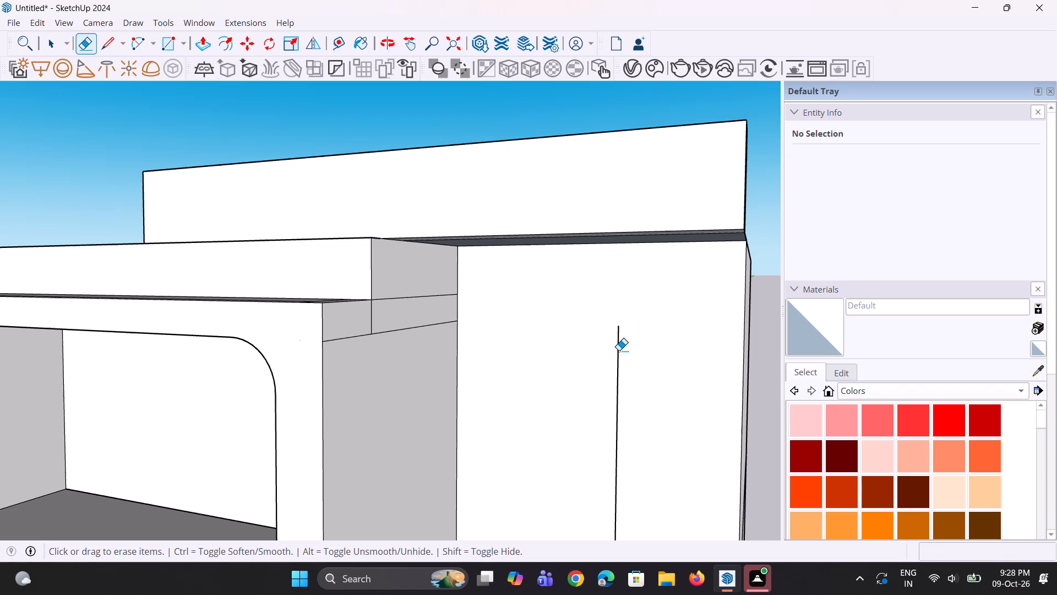
Push/Pull the parapet's top face up about 1' 7 3/4".
scroll(527, 376, down, 5)
middle_drag(549, 372, 552, 285)
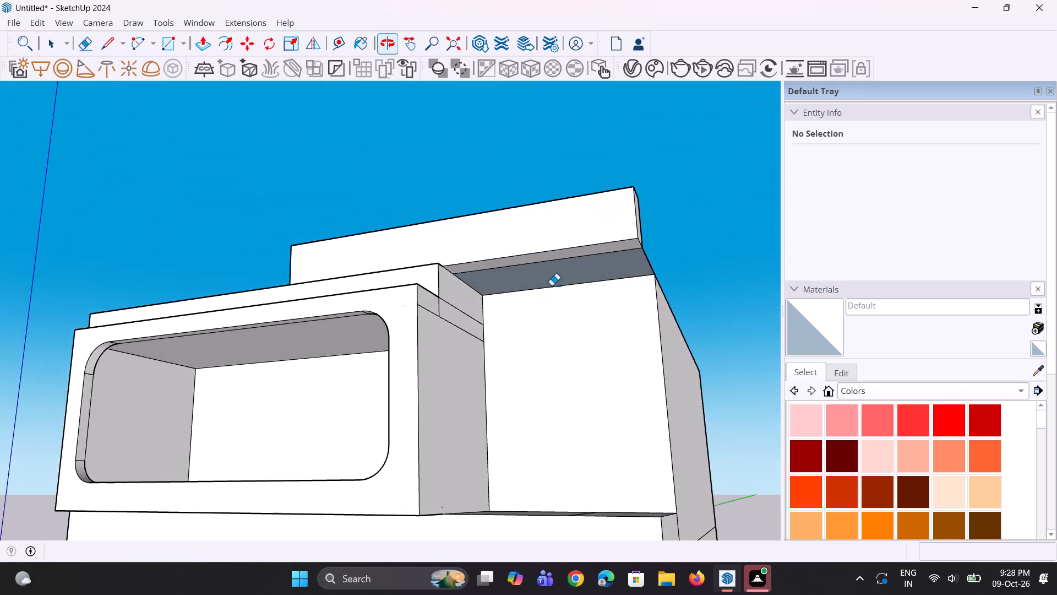
scroll(552, 285, up, 2)
middle_drag(552, 285, 552, 302)
scroll(511, 280, down, 3)
middle_drag(509, 305, 520, 386)
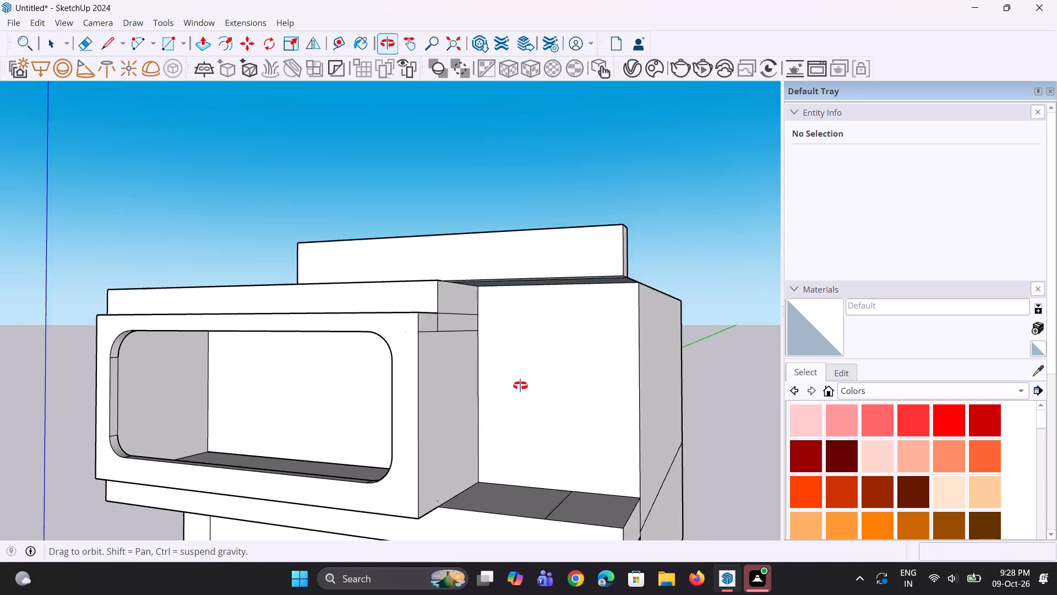
middle_drag(520, 386, 543, 382)
scroll(432, 288, up, 5)
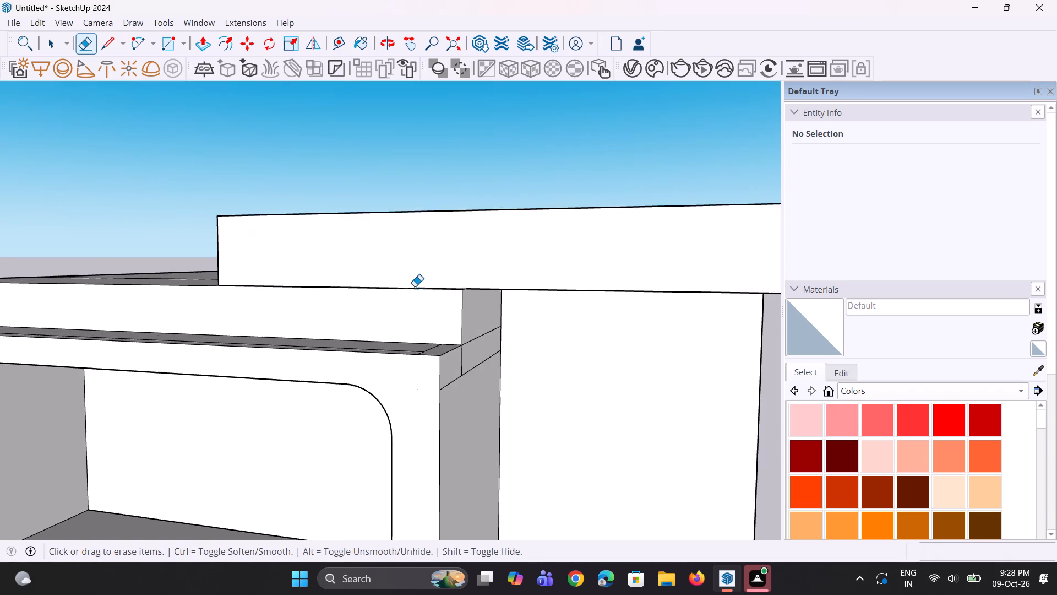
middle_drag(415, 295, 431, 397)
key(p)
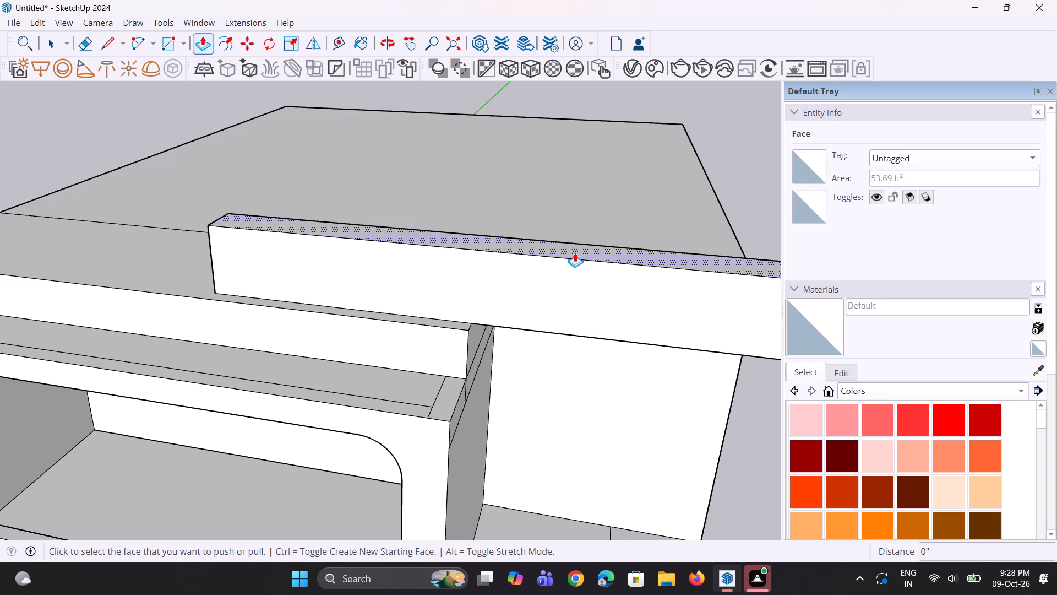
click(575, 252)
click(584, 204)
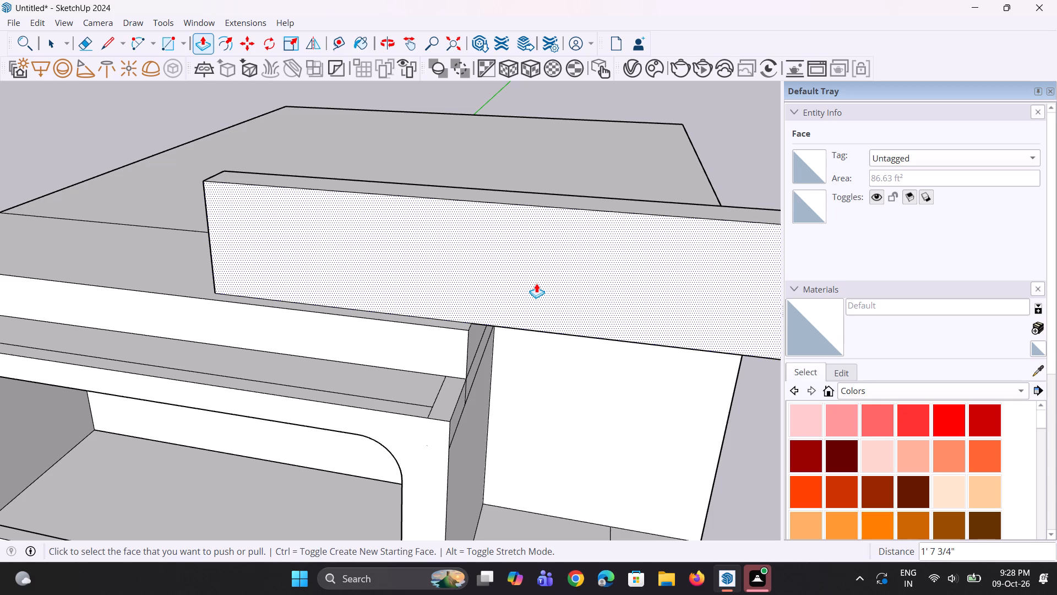
Offset the outline of the parapet's front face inward about 1' 11/16".
scroll(191, 339, down, 6)
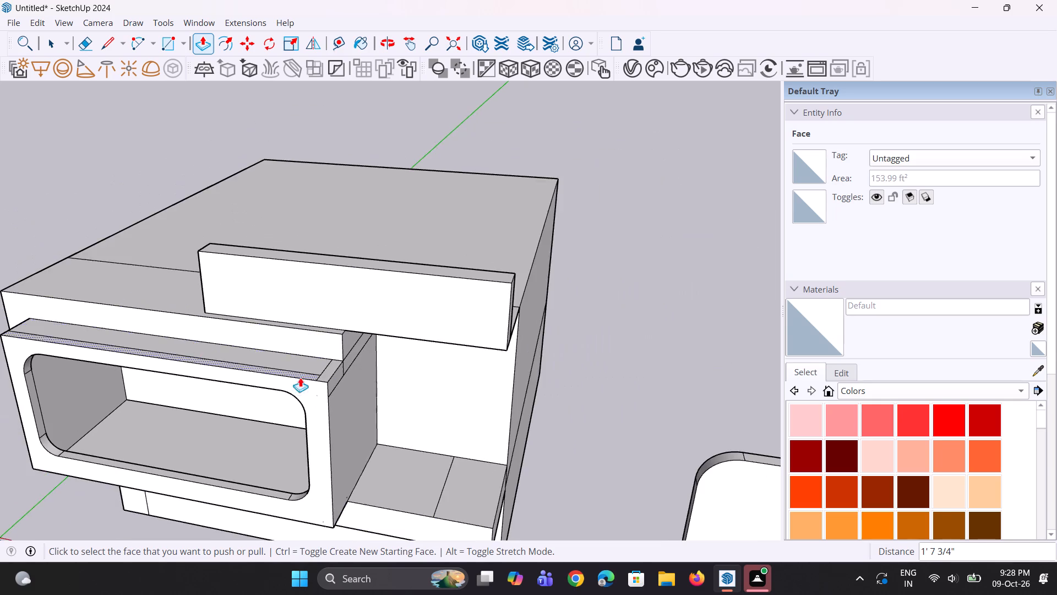
middle_drag(302, 377, 342, 328)
scroll(230, 342, up, 3)
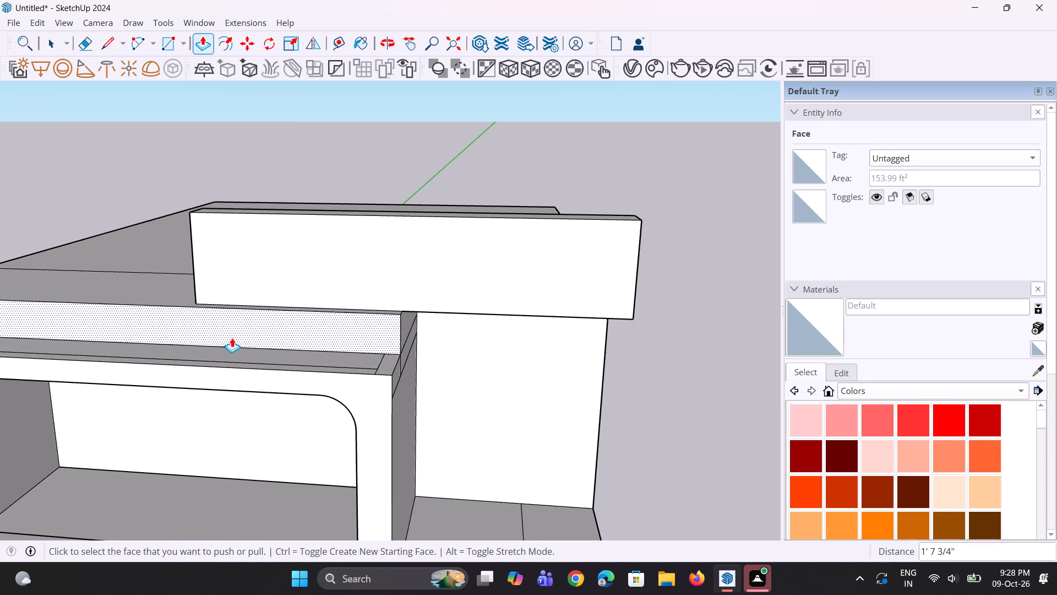
middle_drag(235, 338, 243, 333)
scroll(240, 338, up, 1)
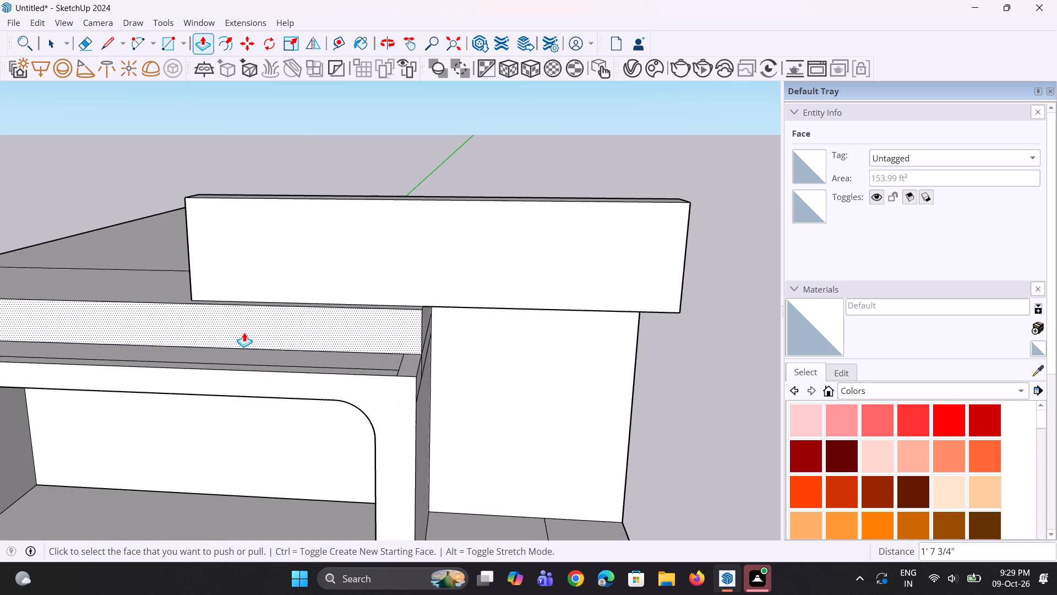
key(space)
text(b)
key(space)
click(311, 299)
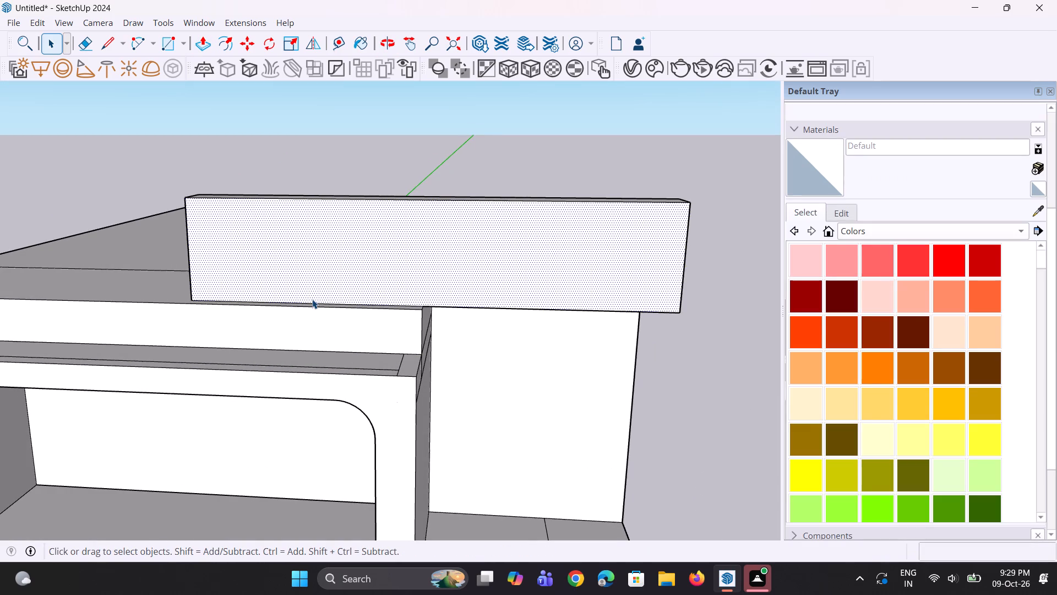
scroll(312, 299, up, 1)
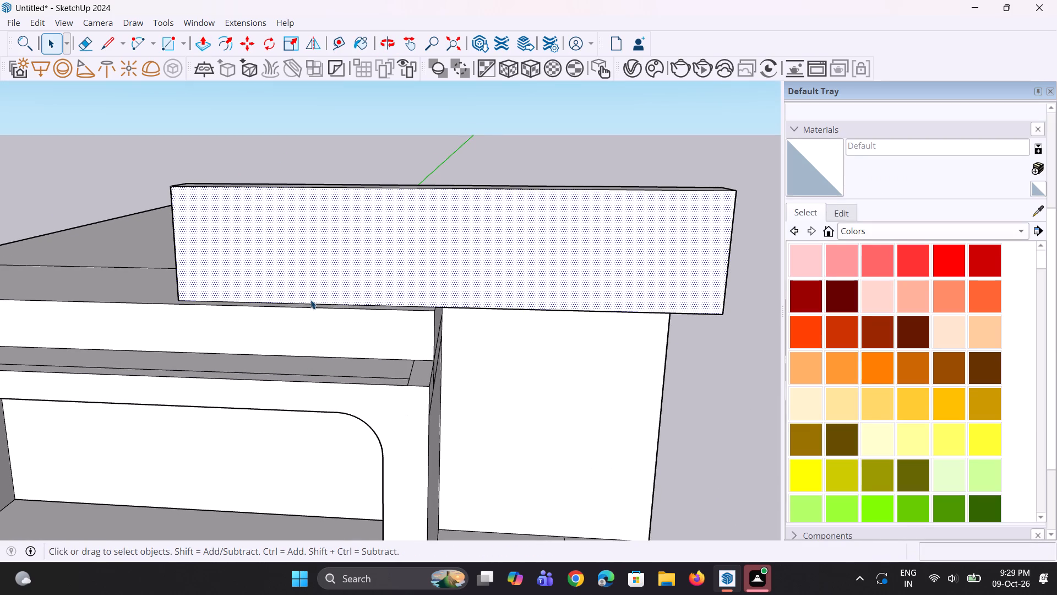
key(f)
click(309, 300)
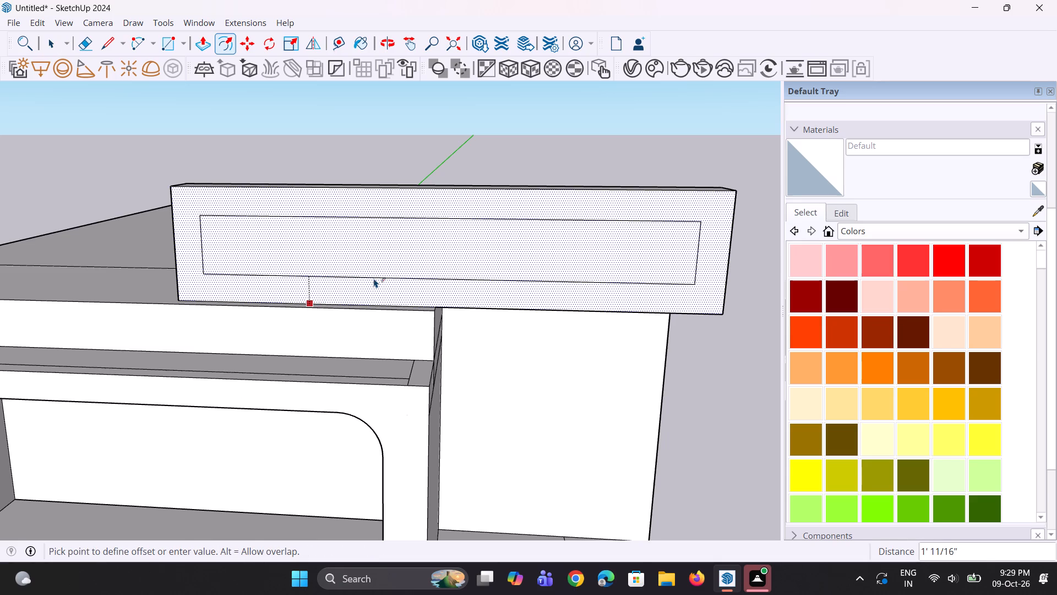
click(374, 278)
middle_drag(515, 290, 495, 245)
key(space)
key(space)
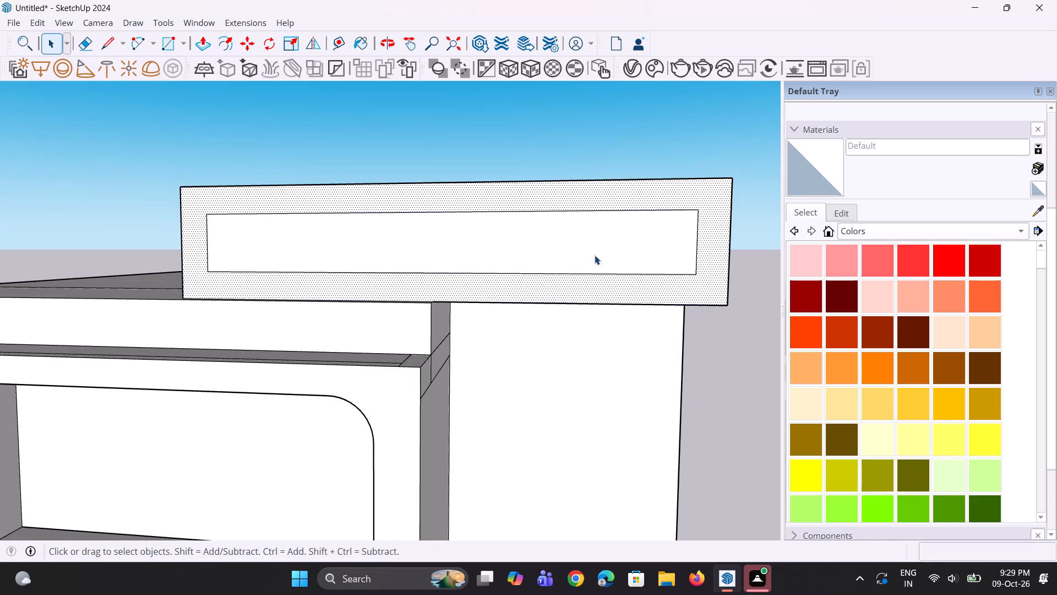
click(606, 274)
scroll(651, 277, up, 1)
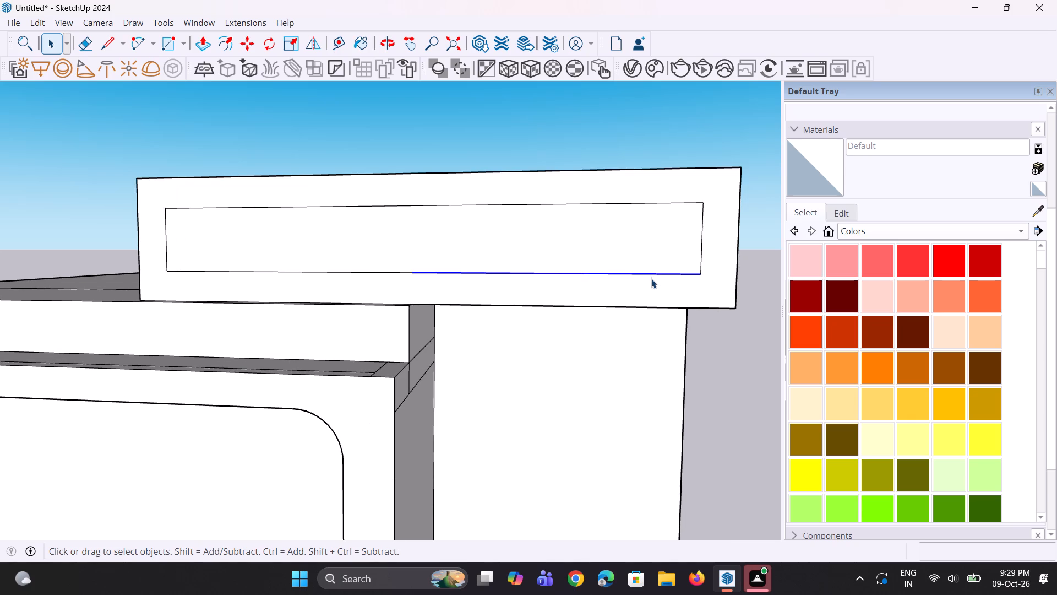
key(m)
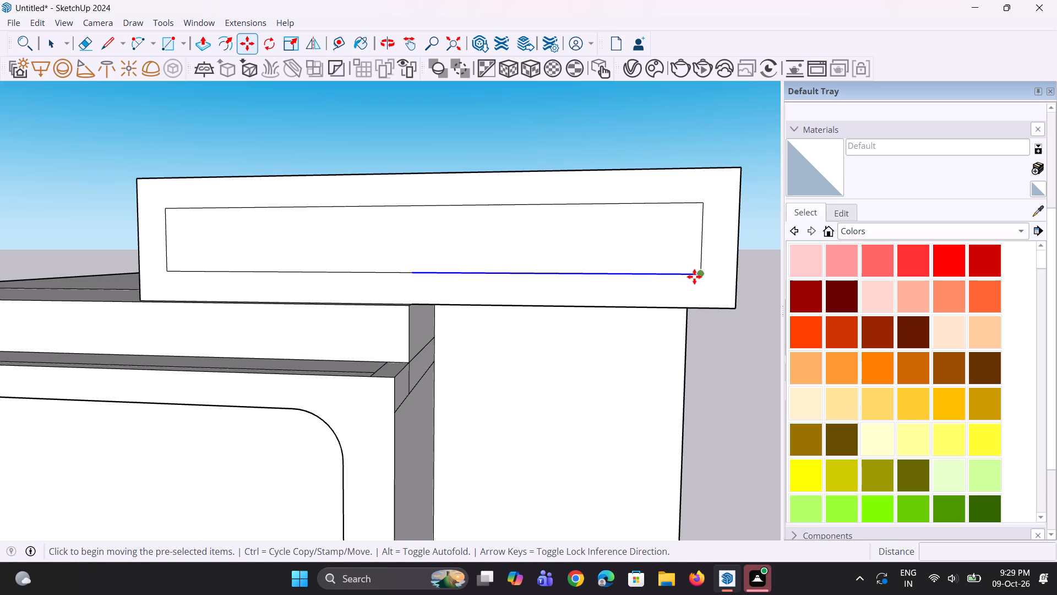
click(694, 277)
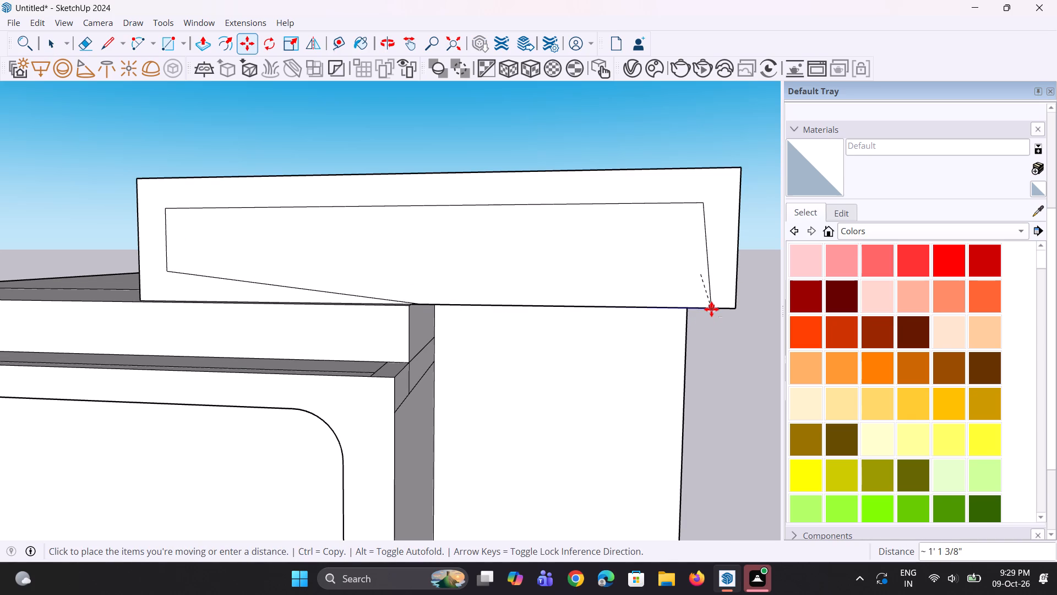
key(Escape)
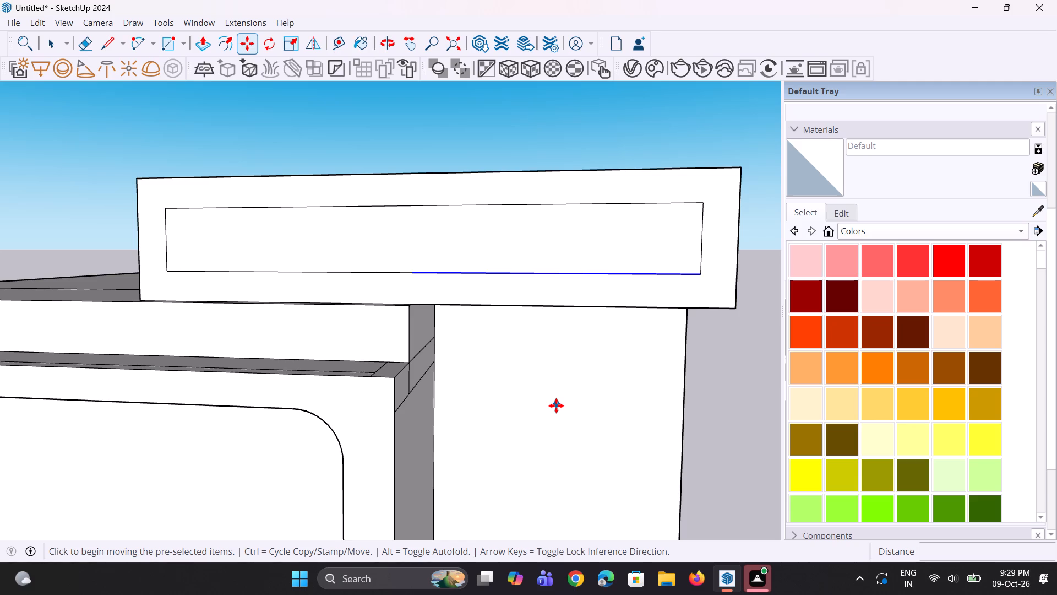
Draw a line across the parapet's underside near its outer end, marking off a small end section.
middle_drag(562, 385, 540, 207)
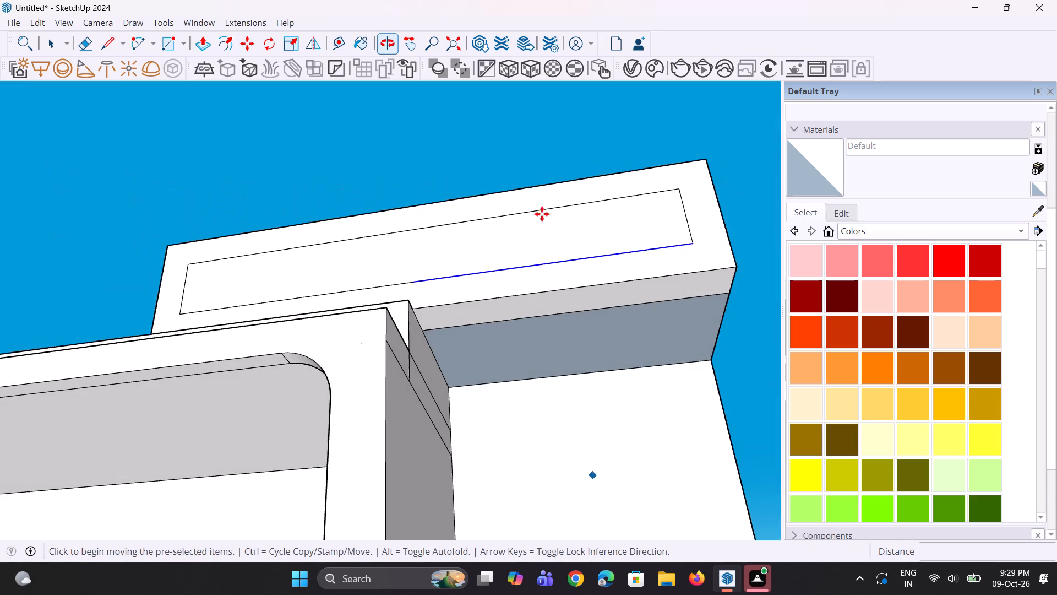
scroll(701, 329, up, 2)
text(b l)
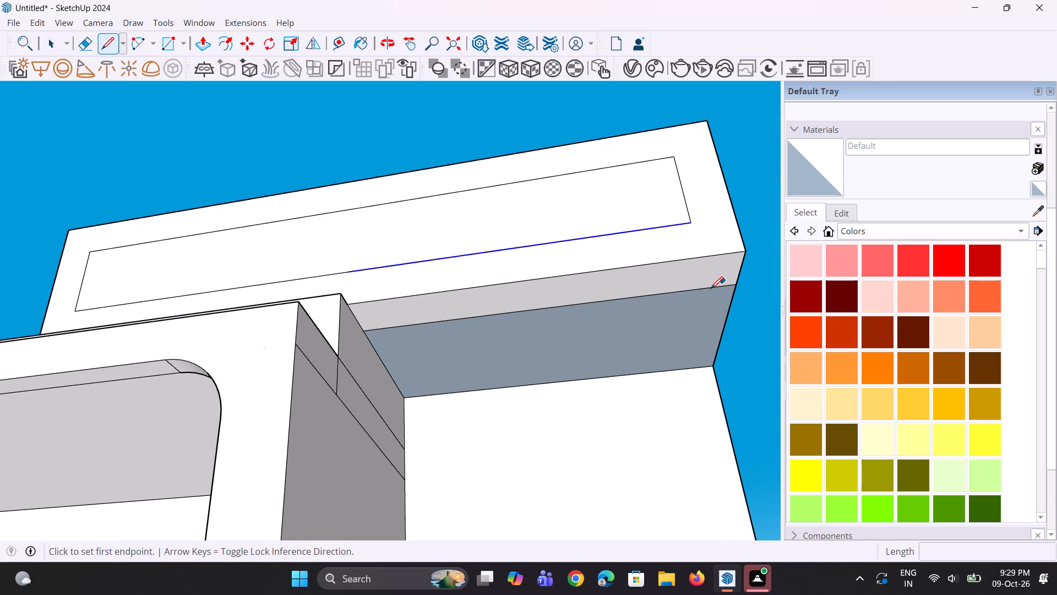
click(680, 293)
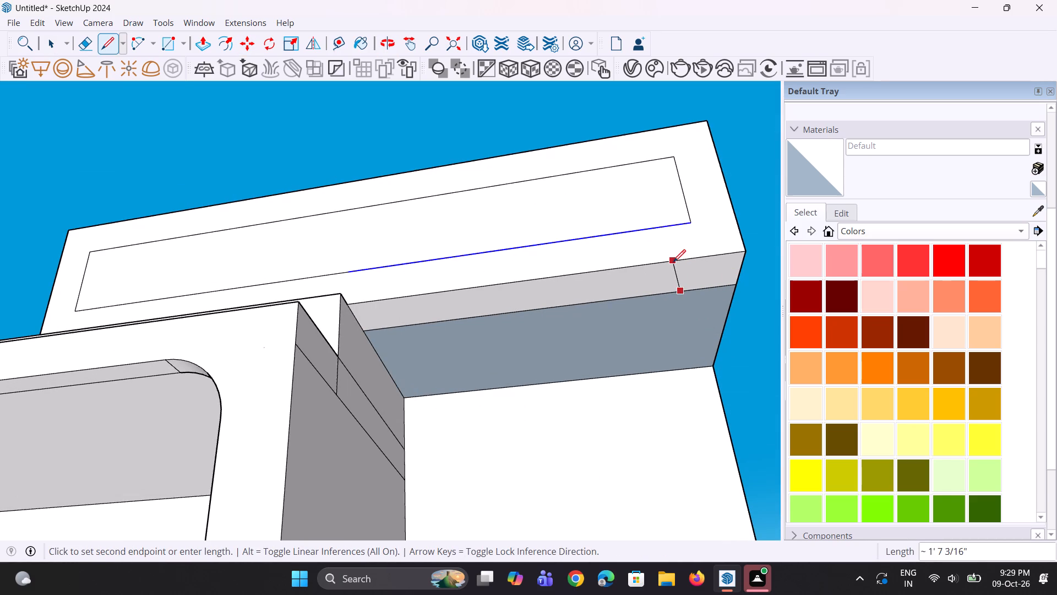
click(683, 262)
Push/Pull the small end section of the parapet's underside down about 12' 11 3/16" to form a vertical leg beside the recessed wall.
key(p)
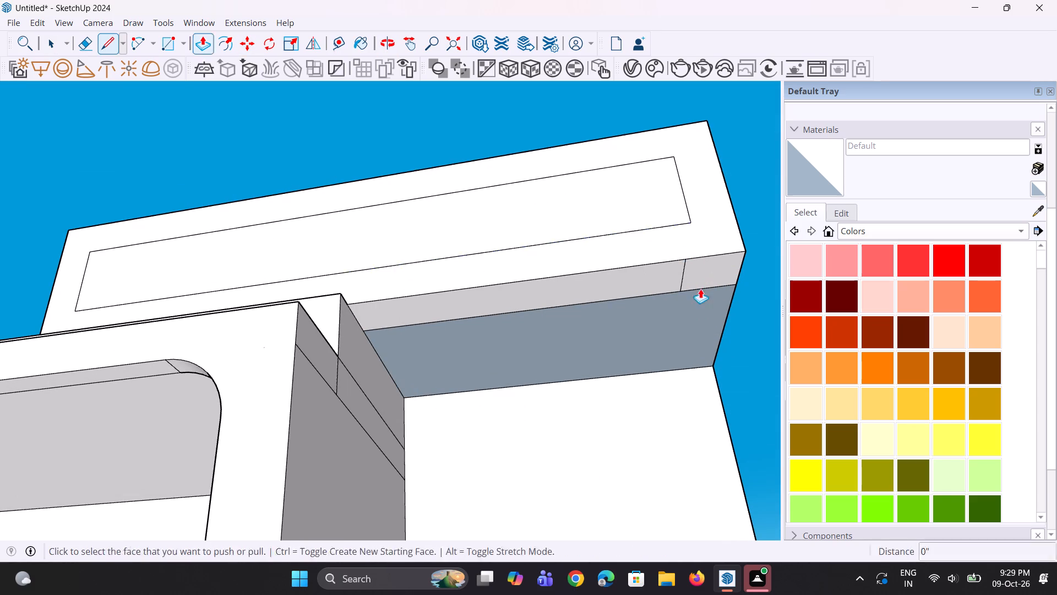
click(718, 271)
scroll(710, 354, down, 5)
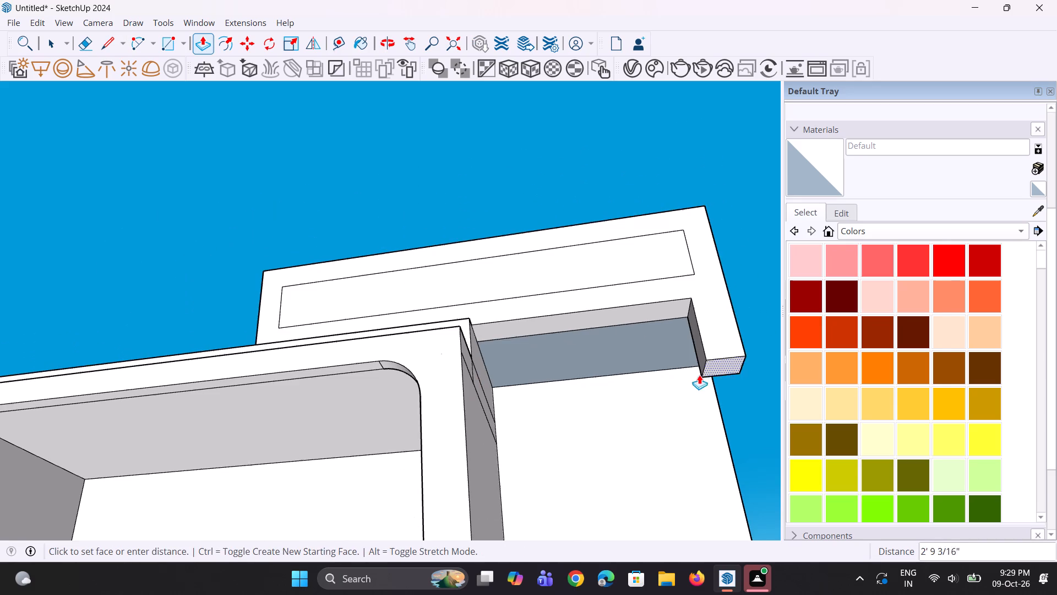
scroll(713, 405, down, 9)
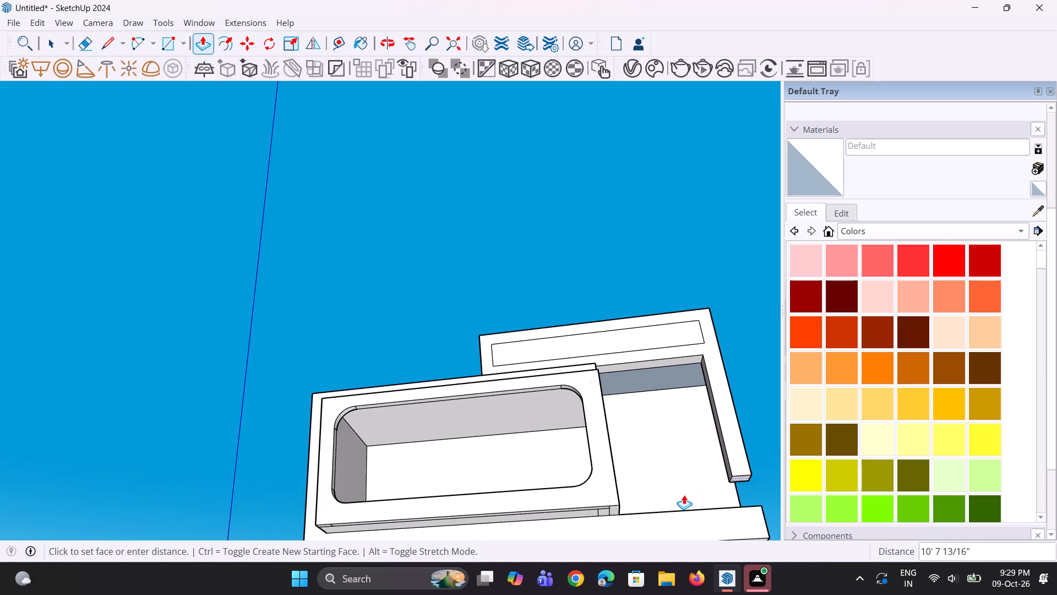
click(616, 506)
Push/Pull the frame face around the parapet's offset panel forward about 7 1/16", leaving the panel recessed.
scroll(596, 422, down, 4)
middle_drag(590, 421, 611, 526)
middle_drag(611, 458, 611, 484)
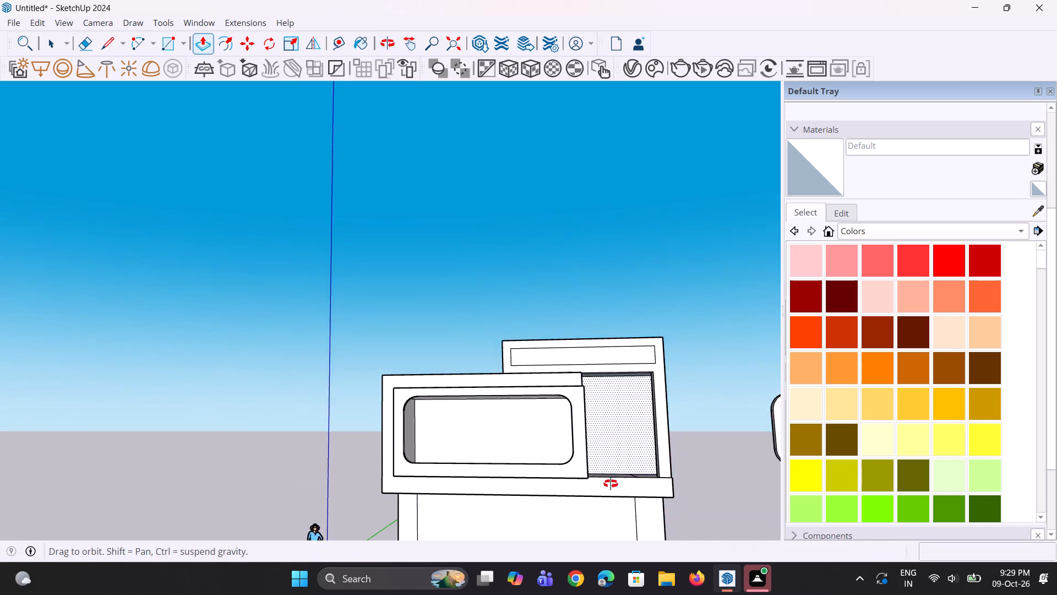
middle_drag(611, 484, 608, 505)
scroll(629, 392, up, 5)
middle_drag(629, 391, 625, 385)
scroll(614, 353, up, 1)
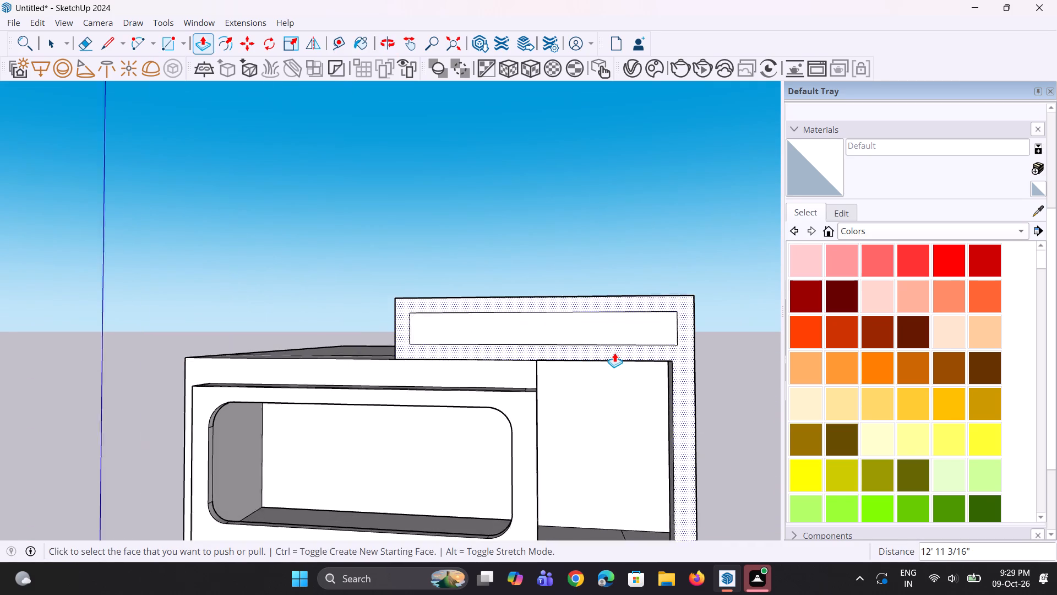
scroll(614, 353, up, 2)
middle_drag(605, 352, 617, 369)
scroll(385, 324, up, 2)
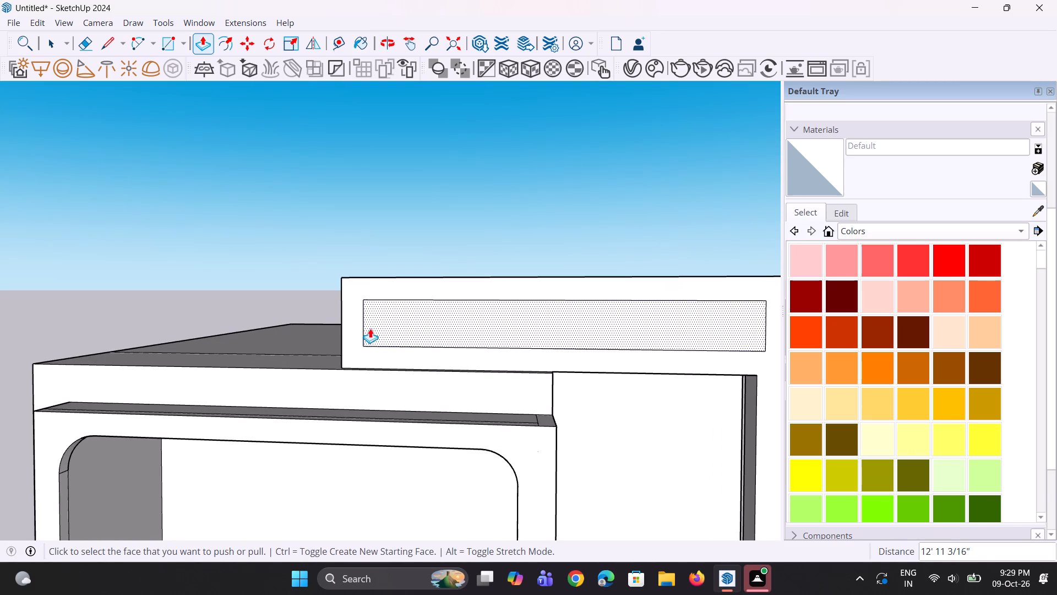
click(358, 335)
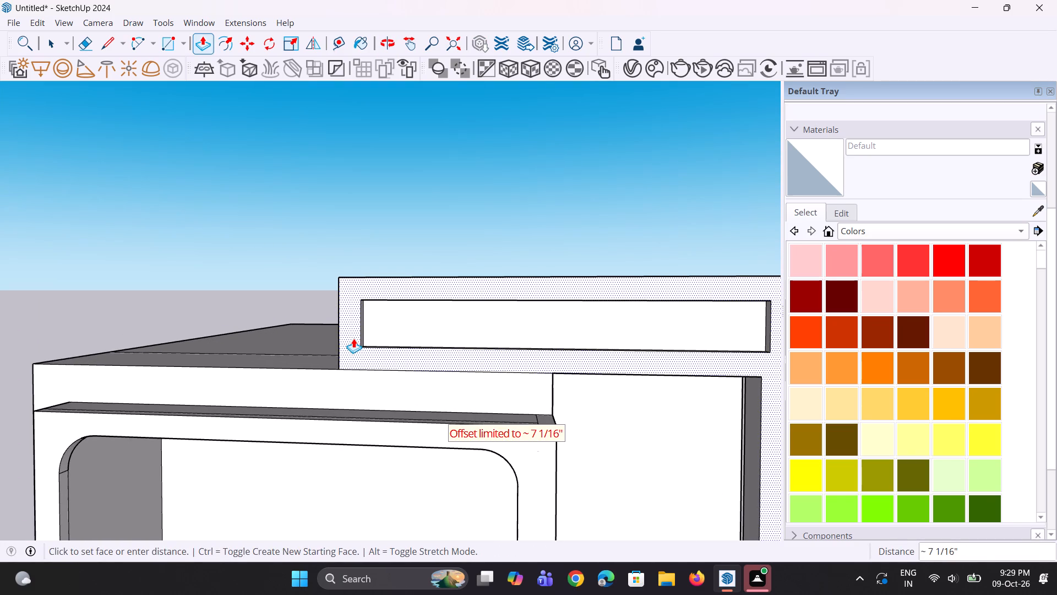
click(353, 338)
Push/Pull the part of the panel recess's bottom ledge above the recessed wall down about 1' 3/16", to the frame's underside.
middle_drag(559, 350, 571, 381)
scroll(671, 333, up, 5)
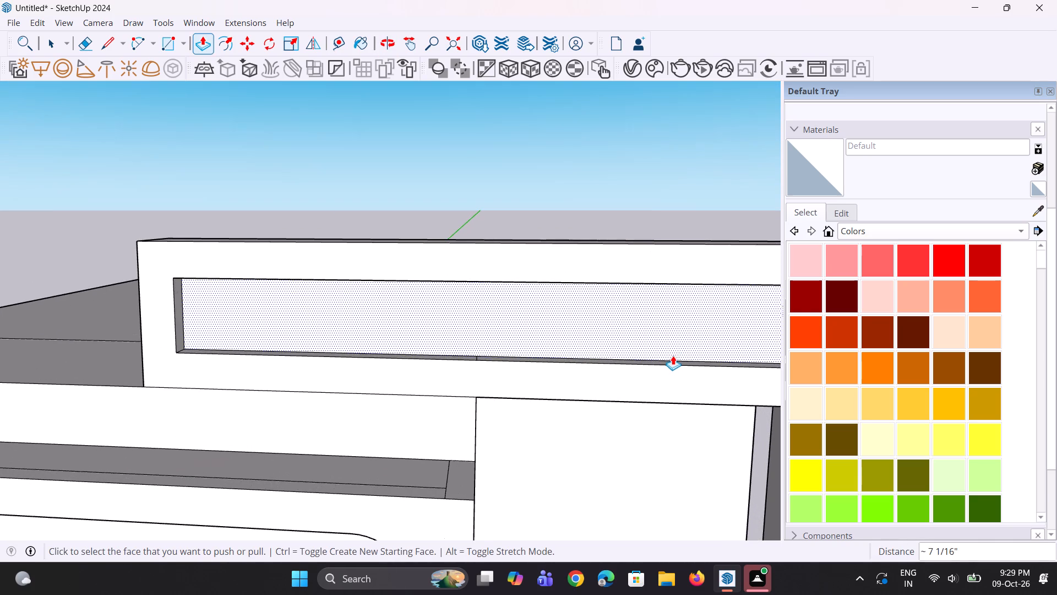
click(674, 358)
key(Escape)
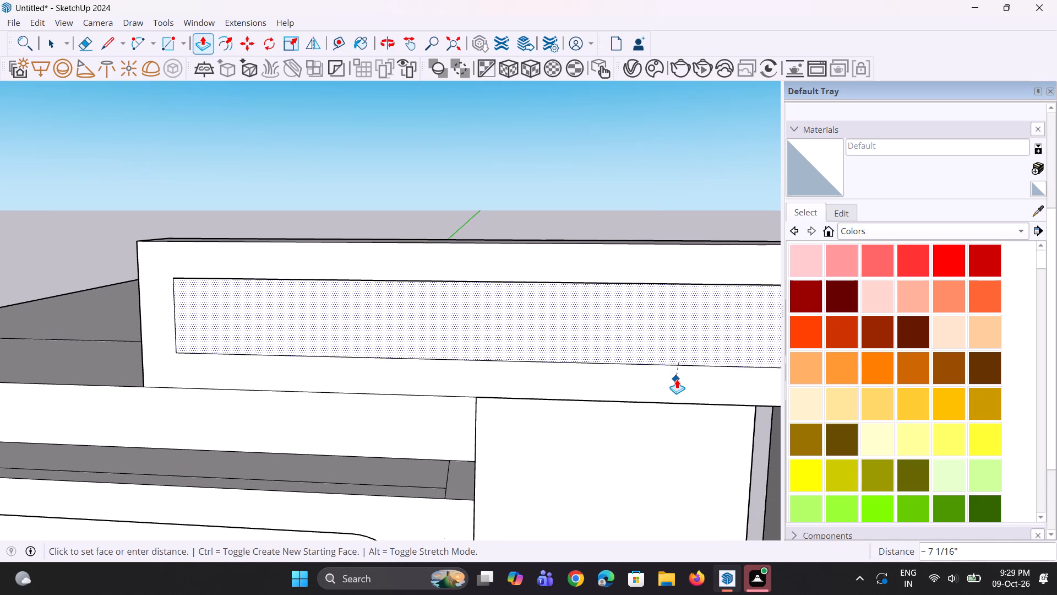
scroll(617, 357, down, 3)
scroll(670, 375, down, 3)
middle_drag(685, 381, 691, 423)
scroll(718, 377, up, 2)
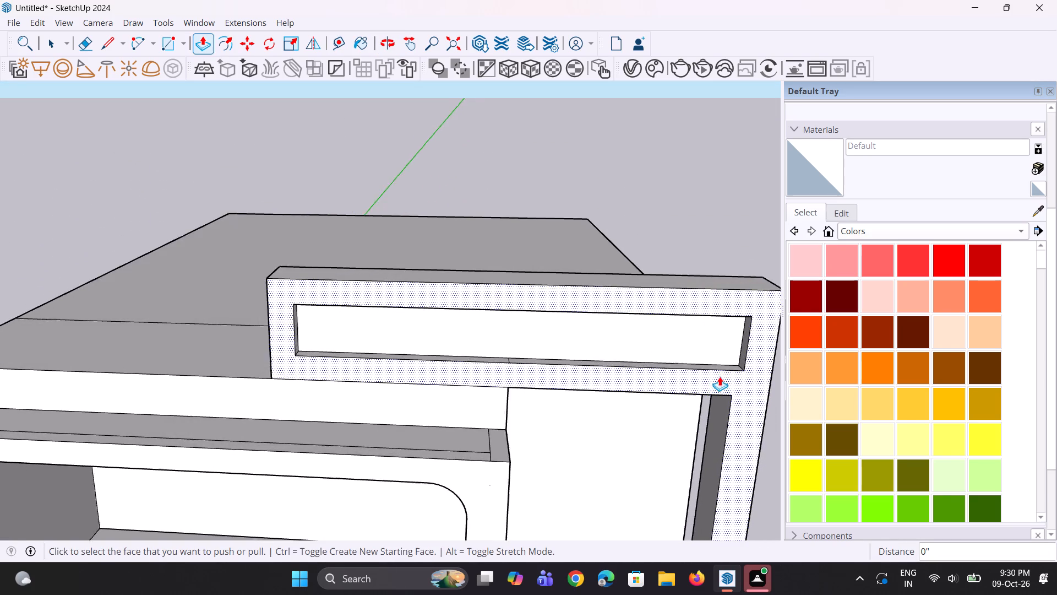
scroll(720, 376, up, 1)
click(725, 367)
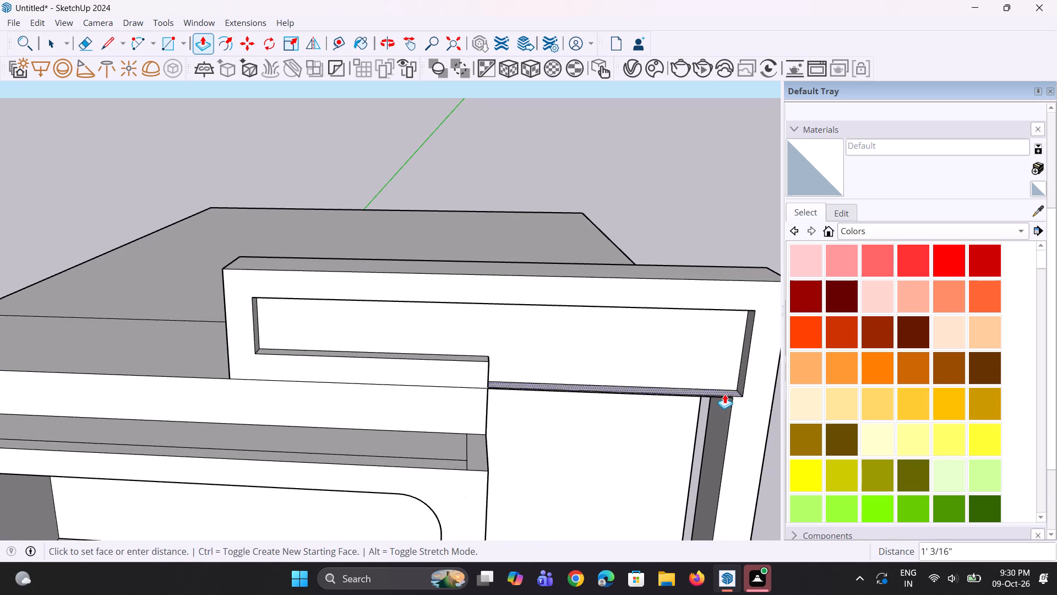
click(727, 397)
middle_drag(707, 382, 557, 227)
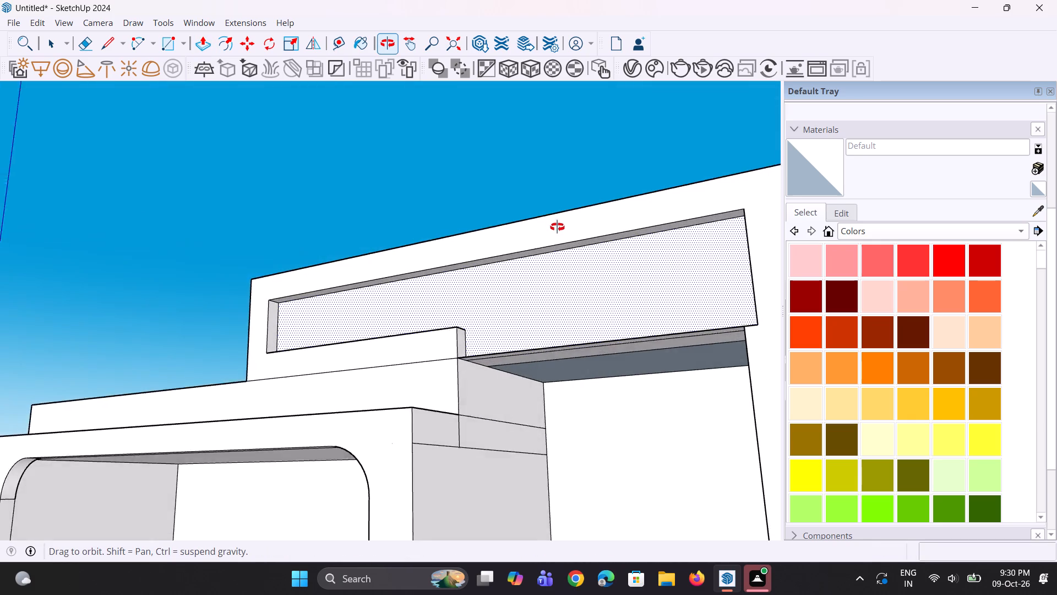
Undo the last three Push/Pull edits: the lowered recess ledge, the forward frame and the parapet's vertical leg.
middle_drag(557, 227, 608, 290)
key(ctrl+z)
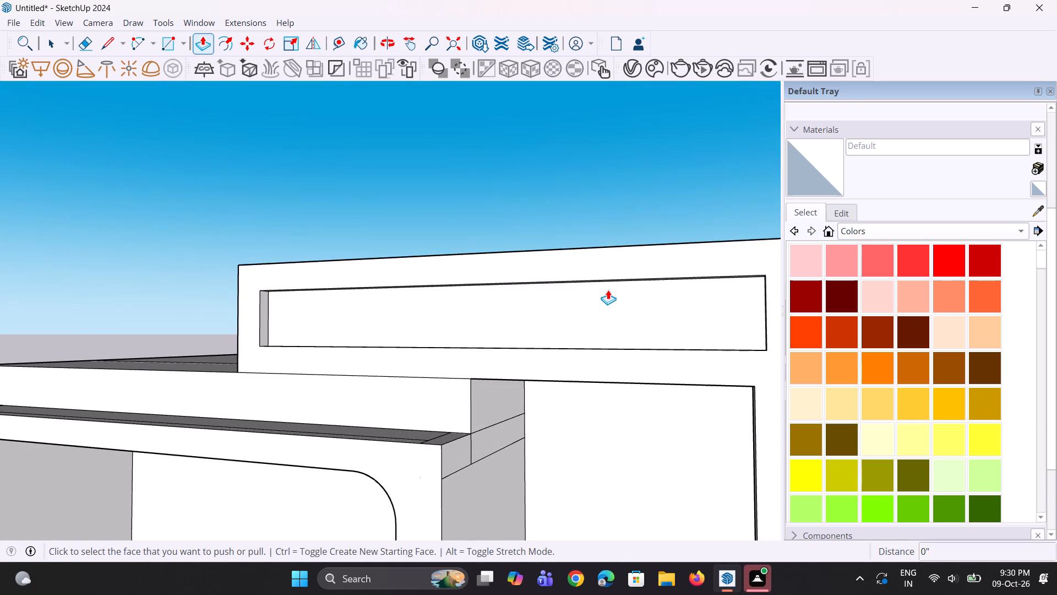
key(ctrl+z)
key(ctrl+z)
Push/Pull the small end section of the parapet's underside down 12' 11 3/16" to form the vertical leg beside the recessed wall.
middle_drag(616, 306, 625, 309)
scroll(558, 313, down, 3)
middle_drag(556, 321, 581, 321)
scroll(635, 334, up, 2)
middle_drag(660, 342, 658, 209)
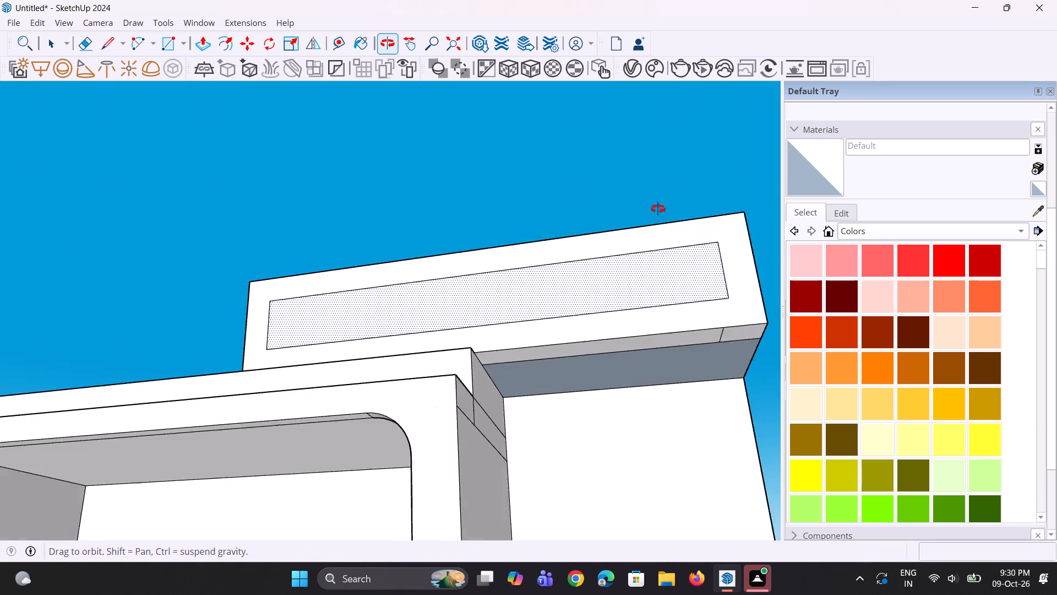
middle_drag(658, 209, 653, 184)
click(735, 312)
scroll(731, 390, down, 3)
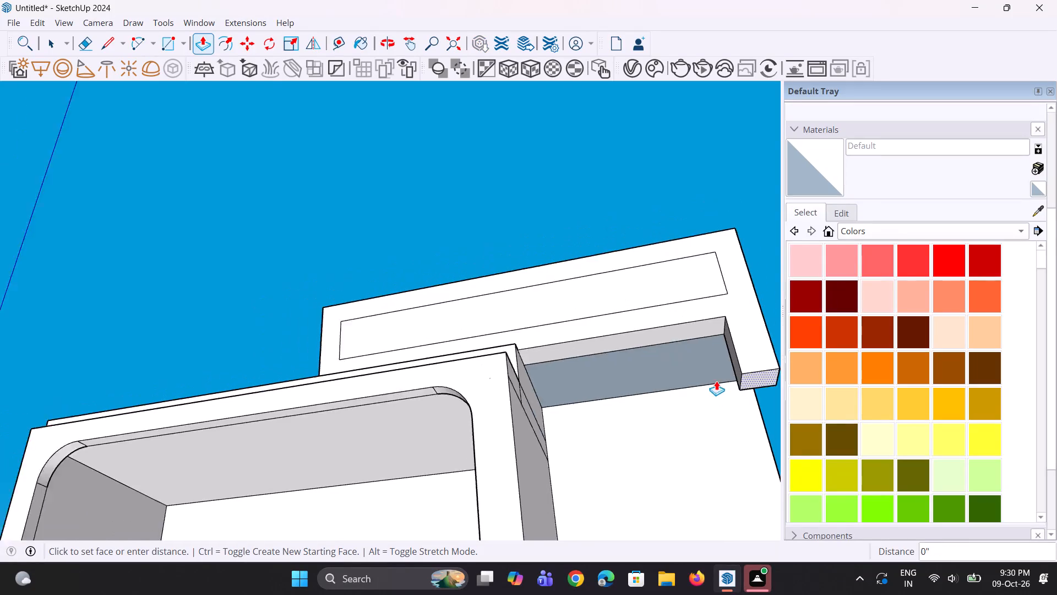
scroll(716, 381, down, 5)
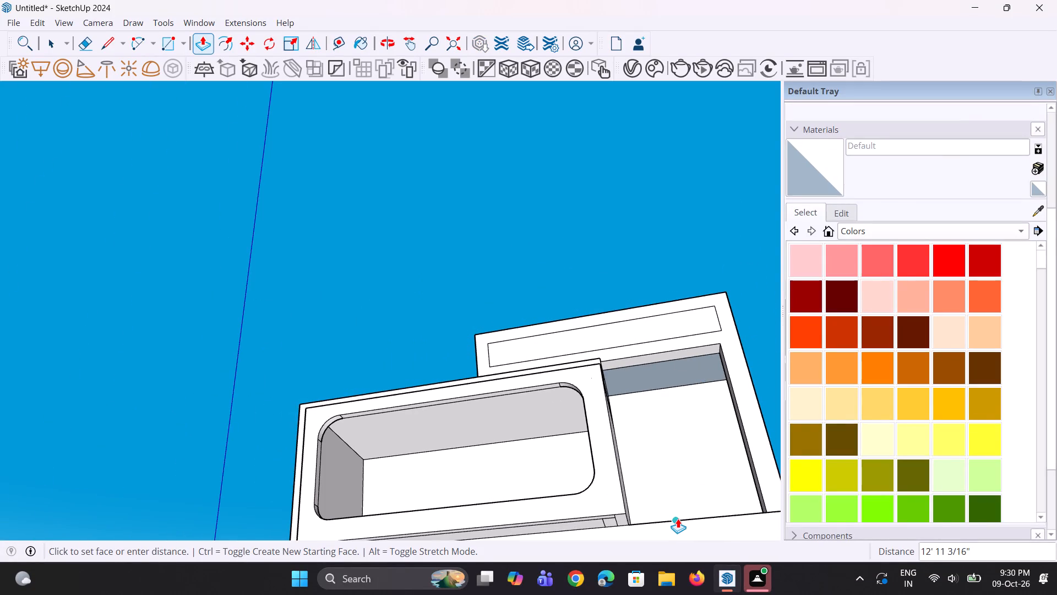
click(678, 518)
Erase all edges of the offset panel outline on the parapet's front face, leaving one plain face.
scroll(553, 425, down, 4)
middle_drag(549, 426, 560, 491)
scroll(635, 338, up, 3)
middle_drag(553, 370, 564, 431)
scroll(487, 350, up, 3)
middle_drag(476, 378, 487, 415)
key(space)
key(space)
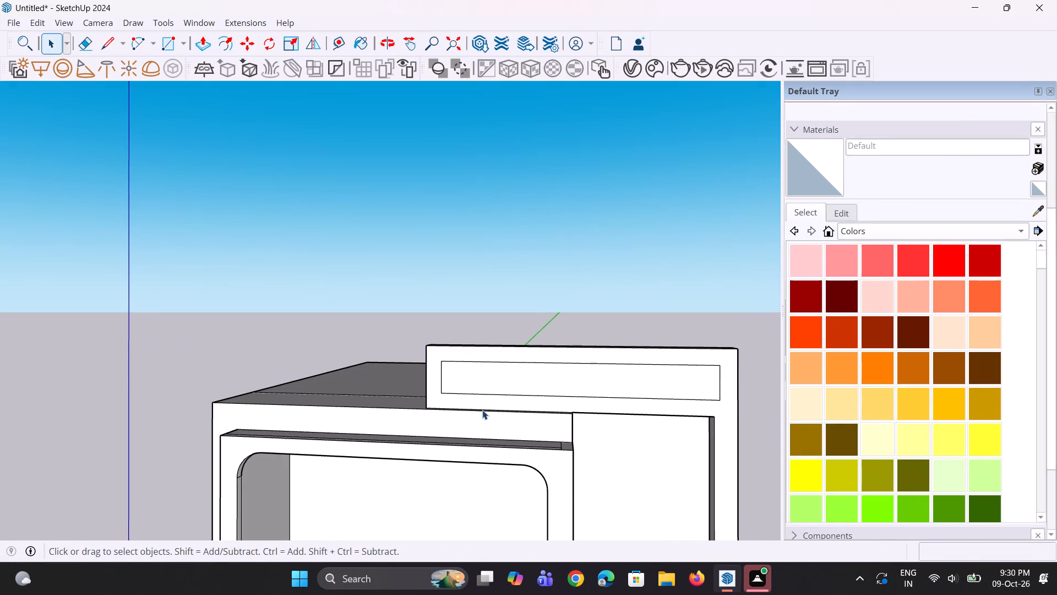
scroll(482, 410, up, 2)
key(e)
drag(482, 393, 472, 352)
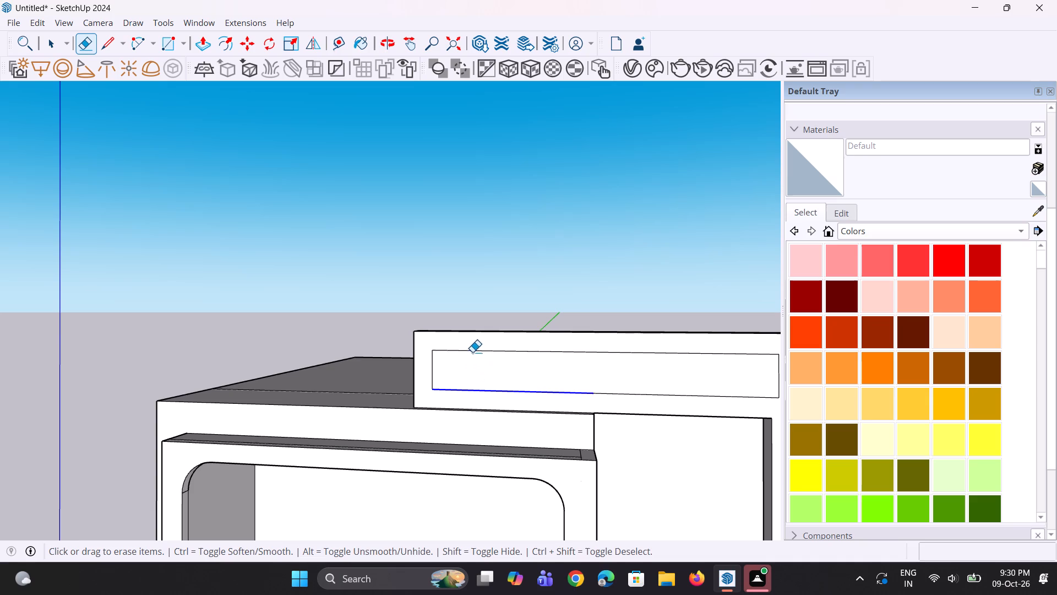
drag(472, 352, 452, 370)
scroll(397, 399, down, 3)
scroll(631, 365, up, 2)
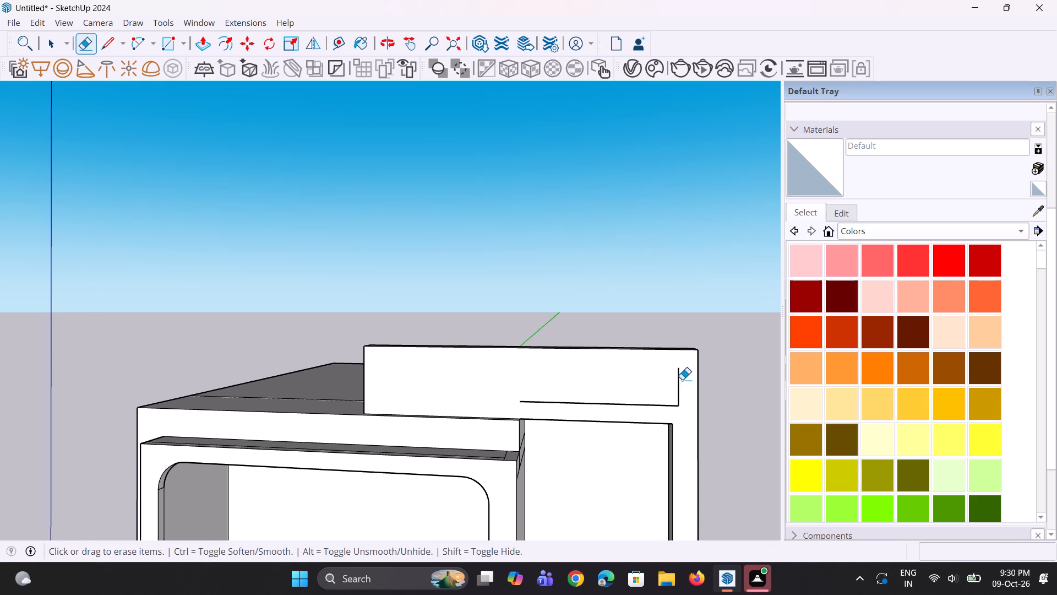
click(678, 381)
click(662, 410)
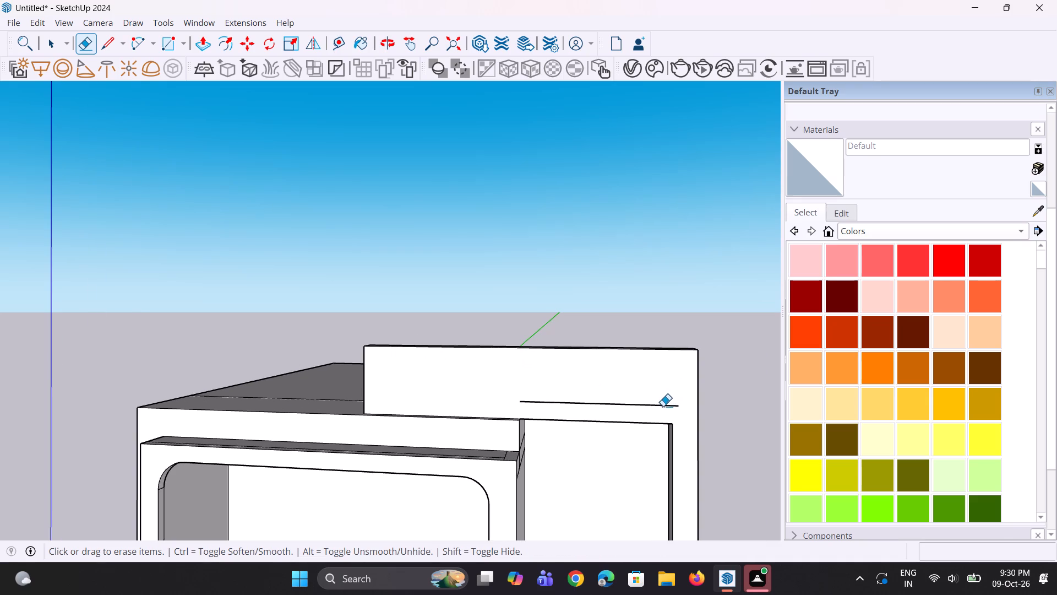
click(664, 405)
Examine the building's front, side and parapet from several angles.
scroll(622, 300, down, 2)
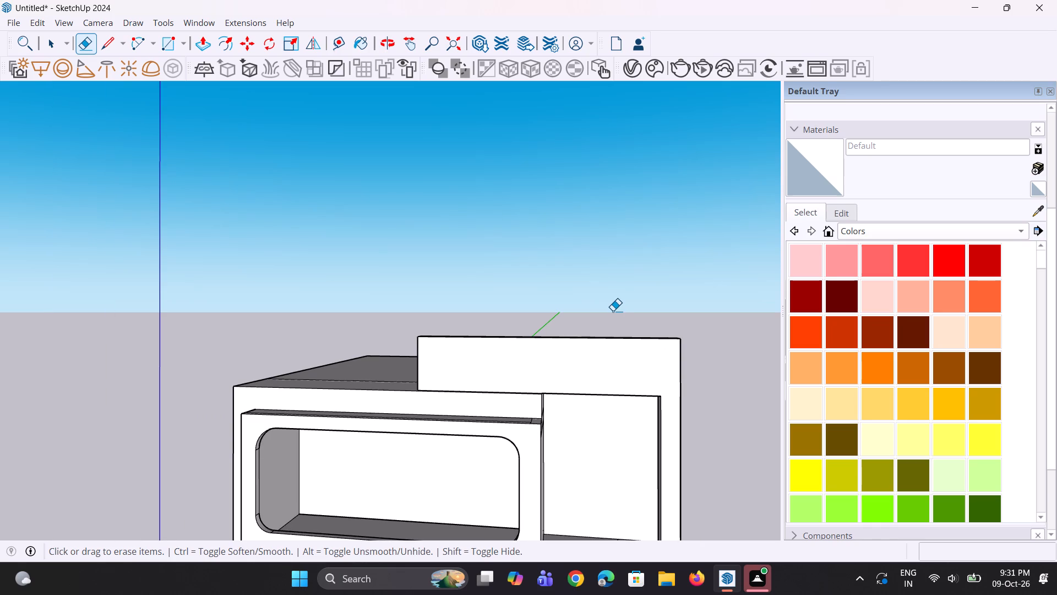
scroll(613, 311, down, 5)
middle_drag(549, 373, 576, 418)
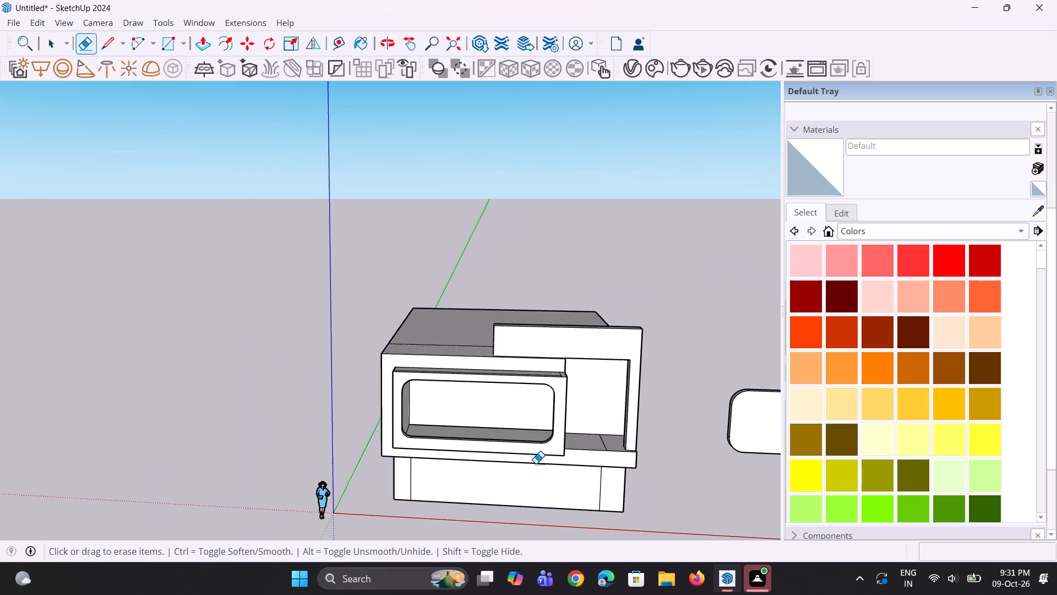
scroll(536, 463, up, 4)
middle_drag(554, 470, 610, 434)
scroll(546, 449, up, 3)
middle_drag(549, 451, 656, 491)
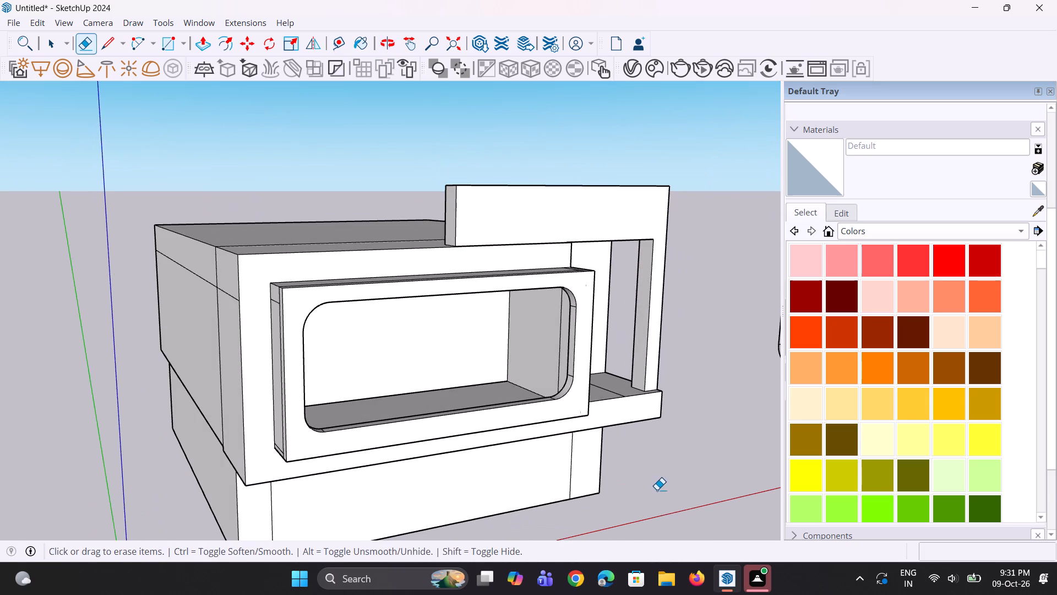
middle_drag(655, 457, 644, 442)
scroll(644, 442, up, 1)
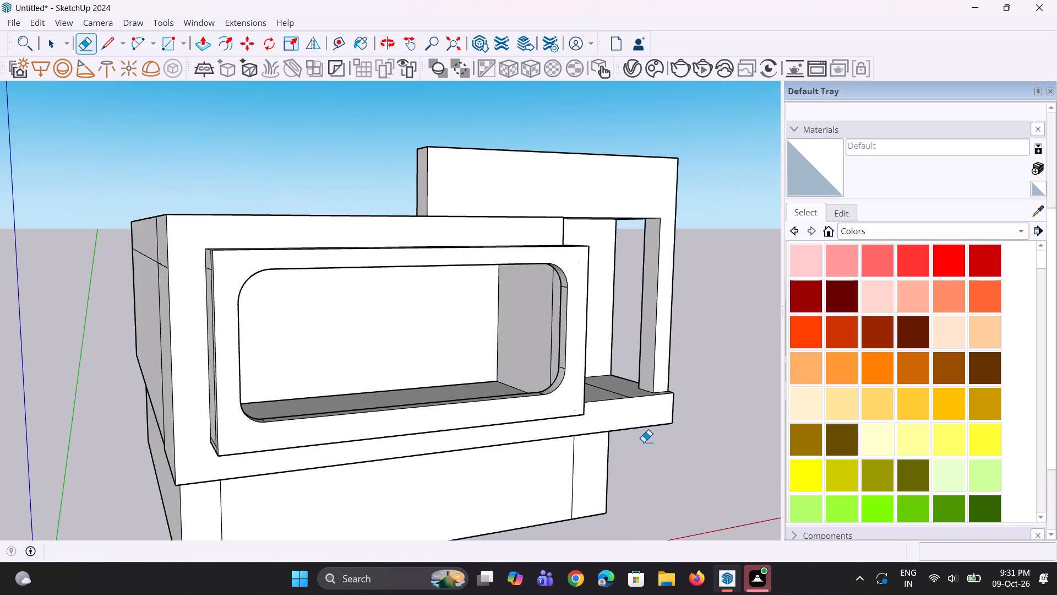
scroll(644, 442, up, 2)
scroll(644, 442, down, 4)
middle_drag(644, 442, 527, 404)
scroll(750, 350, down, 3)
middle_drag(735, 349, 647, 356)
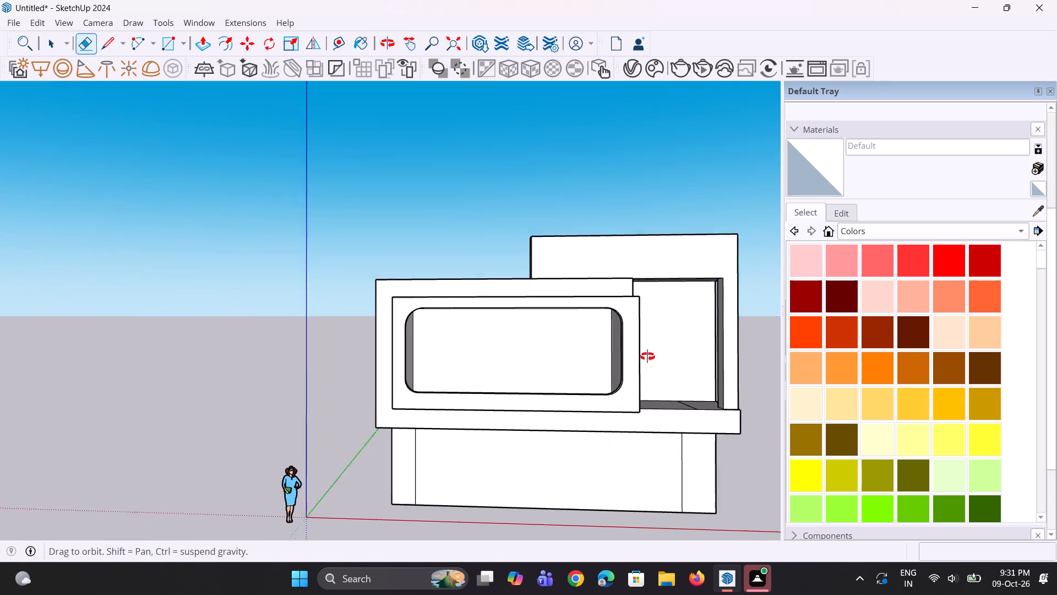
middle_drag(647, 356, 604, 354)
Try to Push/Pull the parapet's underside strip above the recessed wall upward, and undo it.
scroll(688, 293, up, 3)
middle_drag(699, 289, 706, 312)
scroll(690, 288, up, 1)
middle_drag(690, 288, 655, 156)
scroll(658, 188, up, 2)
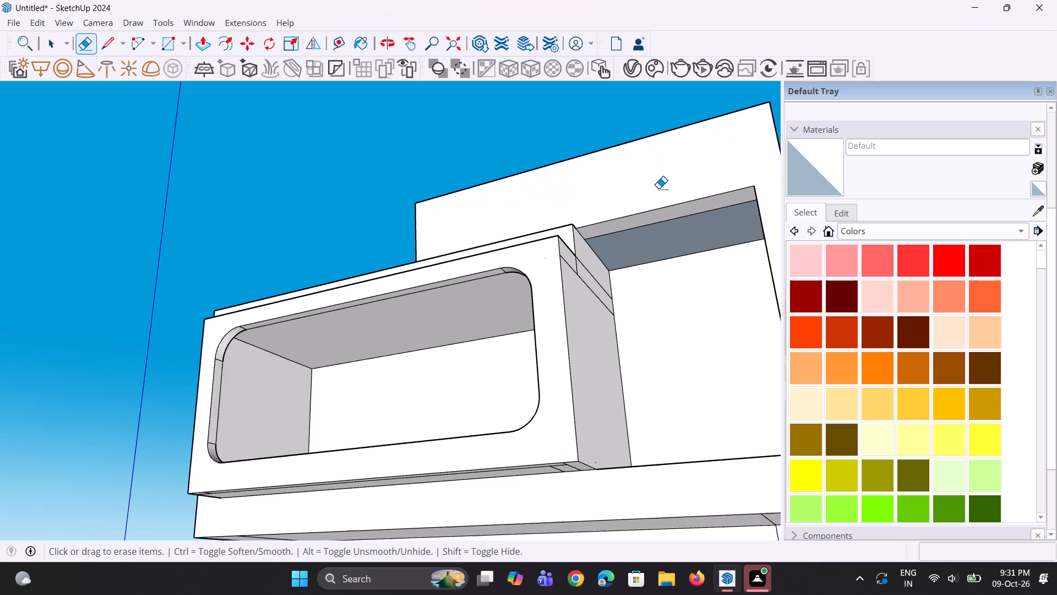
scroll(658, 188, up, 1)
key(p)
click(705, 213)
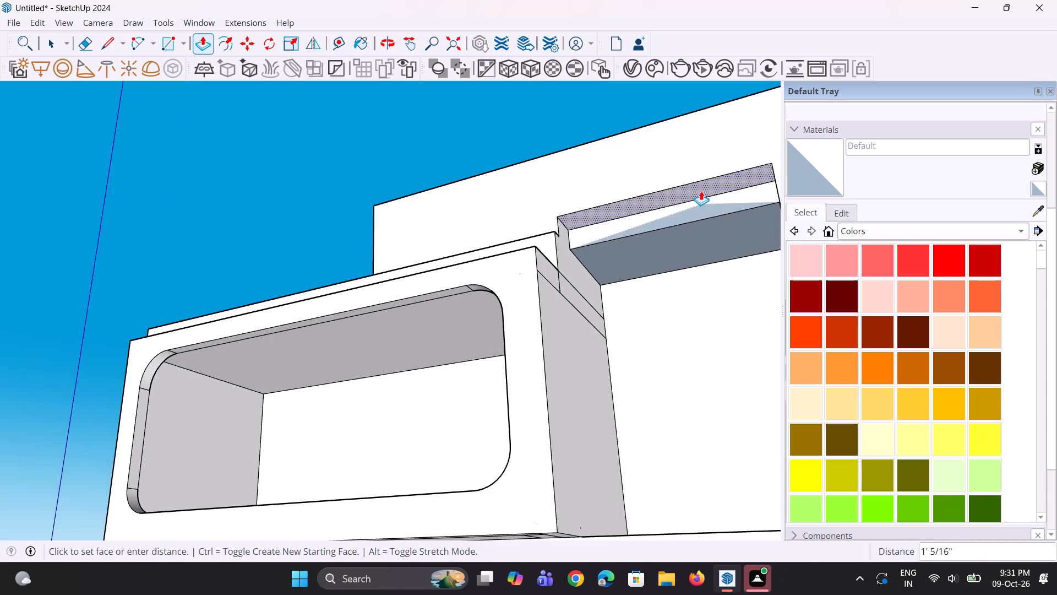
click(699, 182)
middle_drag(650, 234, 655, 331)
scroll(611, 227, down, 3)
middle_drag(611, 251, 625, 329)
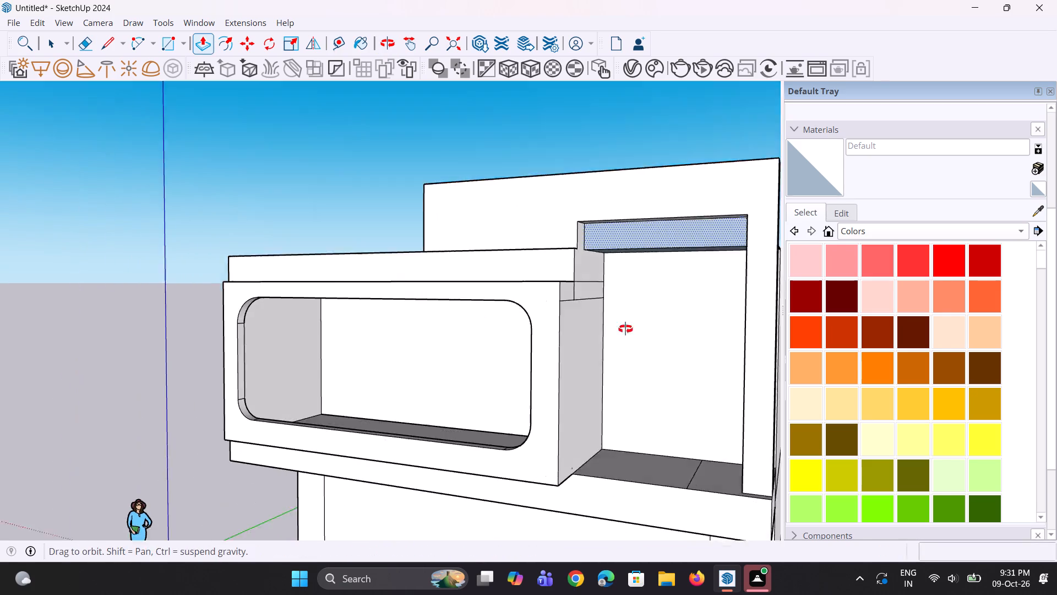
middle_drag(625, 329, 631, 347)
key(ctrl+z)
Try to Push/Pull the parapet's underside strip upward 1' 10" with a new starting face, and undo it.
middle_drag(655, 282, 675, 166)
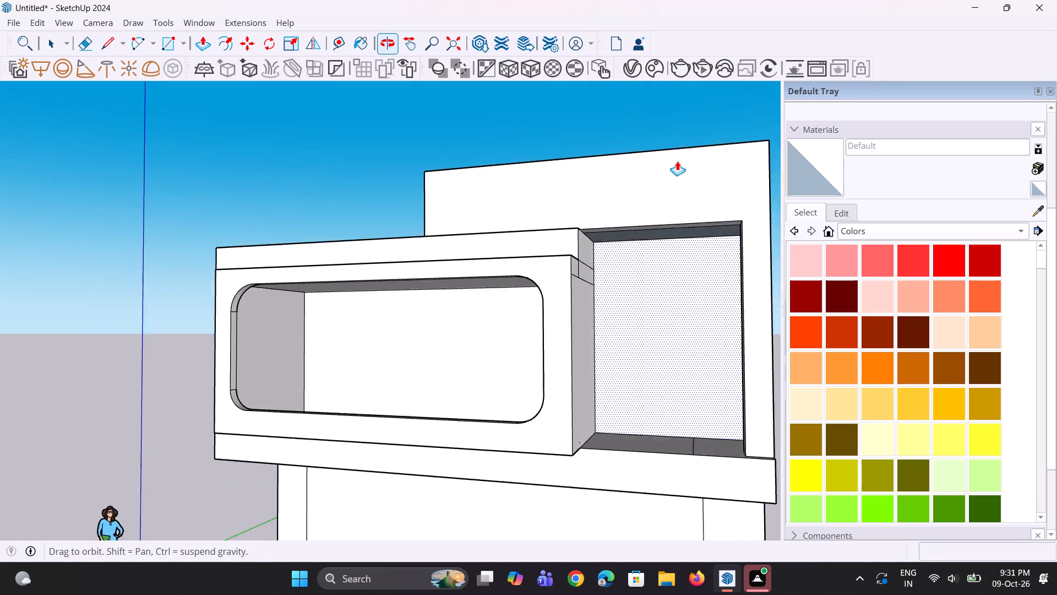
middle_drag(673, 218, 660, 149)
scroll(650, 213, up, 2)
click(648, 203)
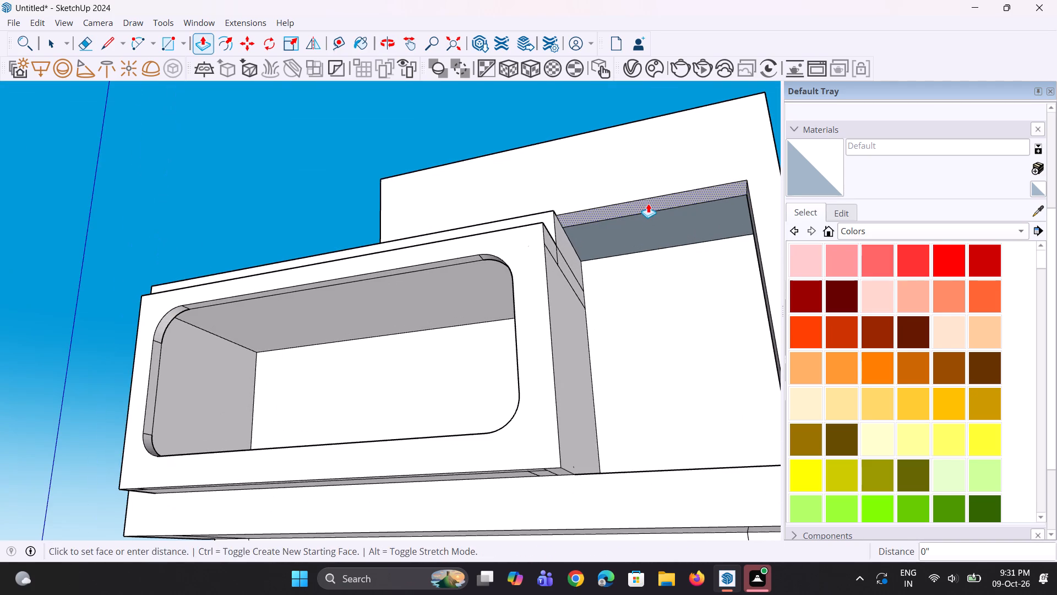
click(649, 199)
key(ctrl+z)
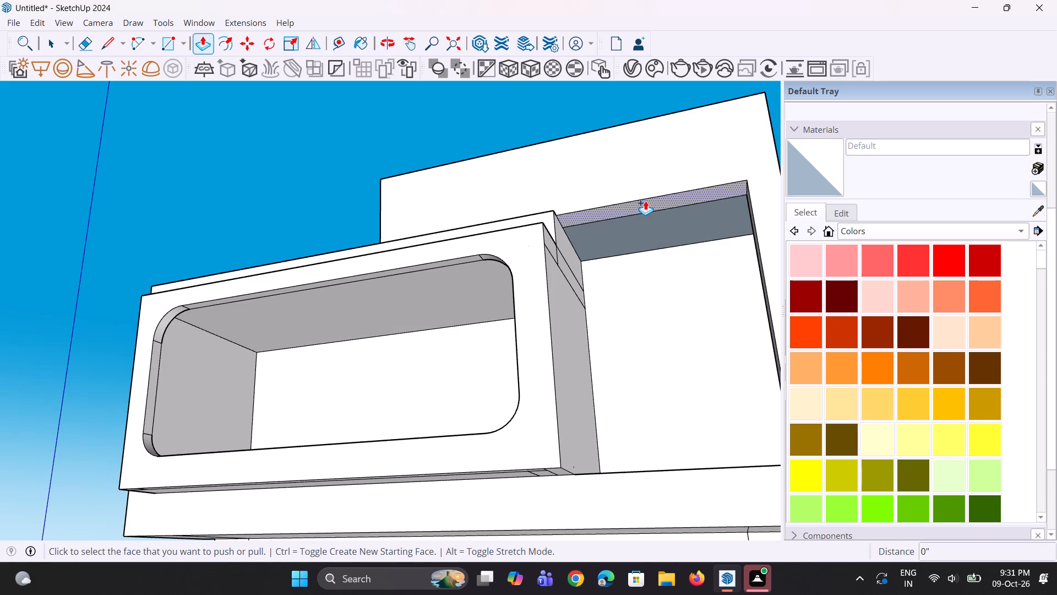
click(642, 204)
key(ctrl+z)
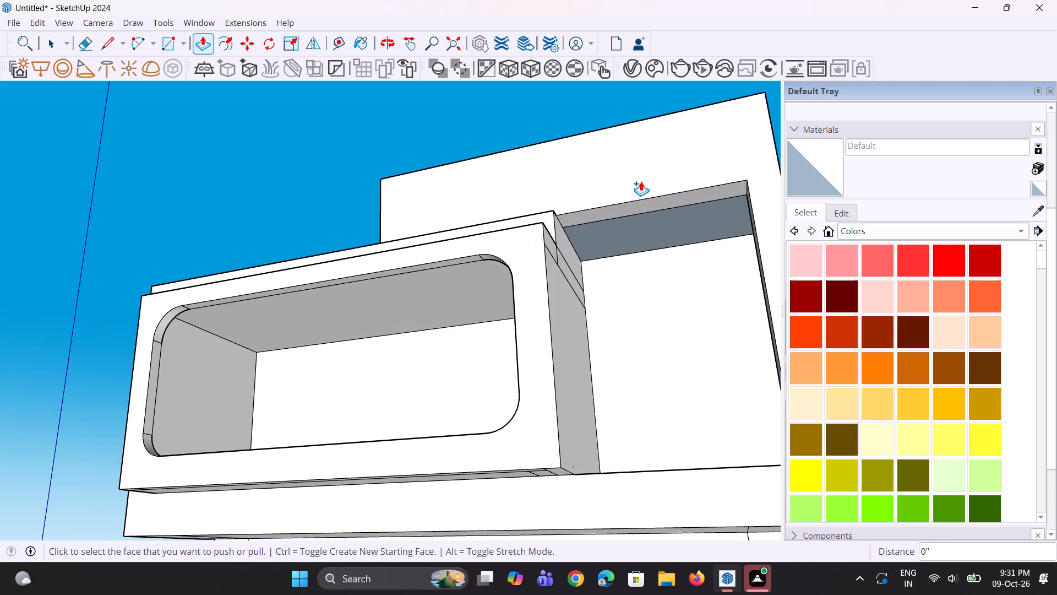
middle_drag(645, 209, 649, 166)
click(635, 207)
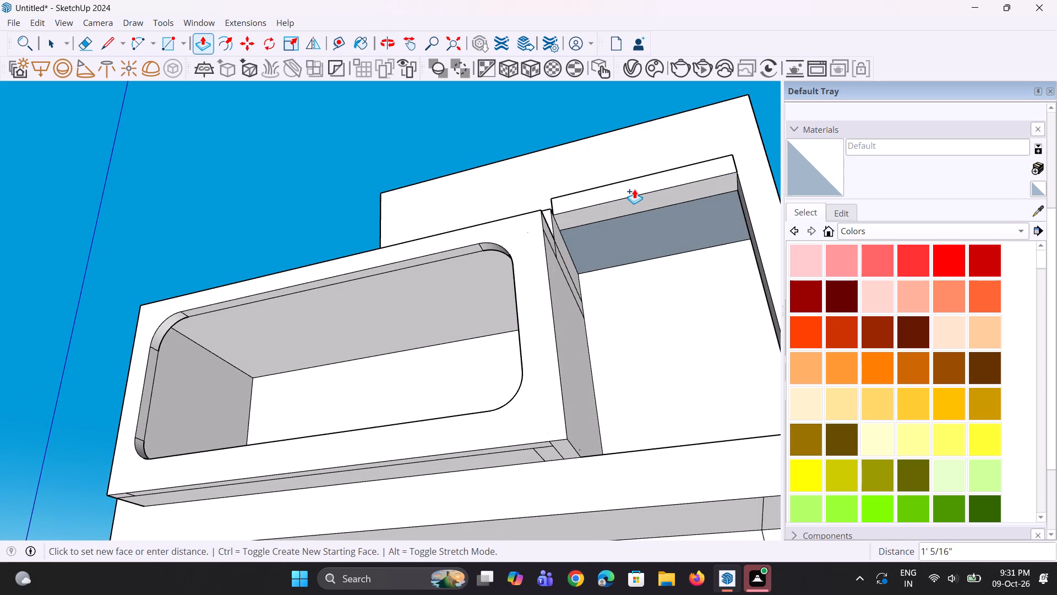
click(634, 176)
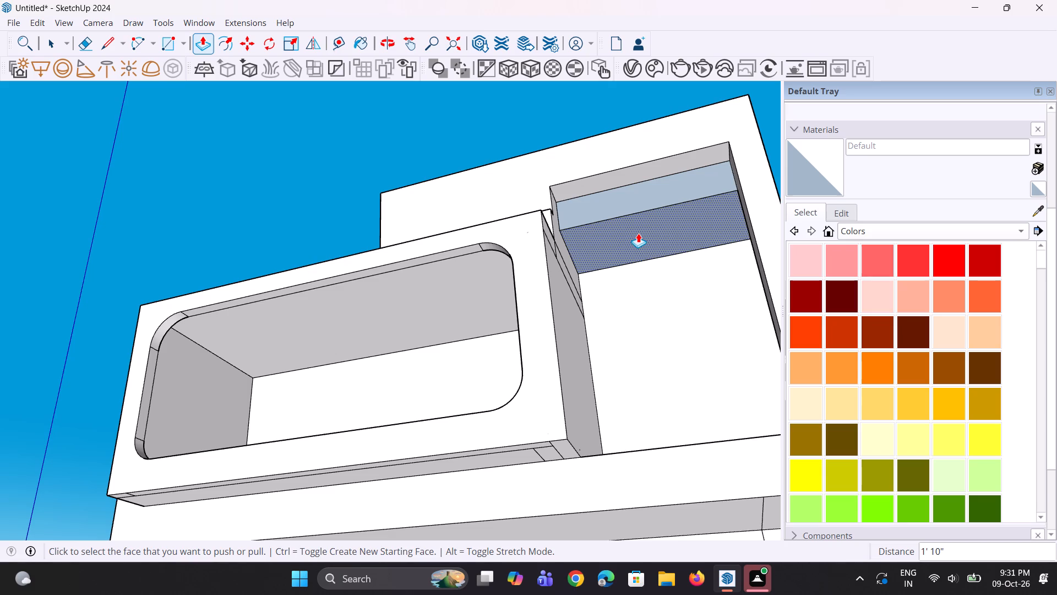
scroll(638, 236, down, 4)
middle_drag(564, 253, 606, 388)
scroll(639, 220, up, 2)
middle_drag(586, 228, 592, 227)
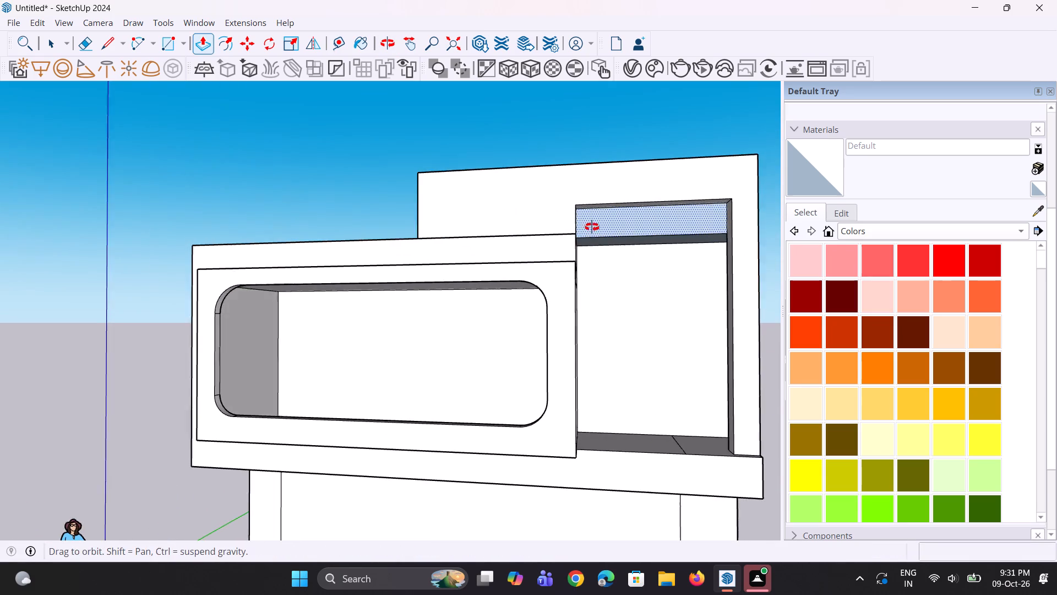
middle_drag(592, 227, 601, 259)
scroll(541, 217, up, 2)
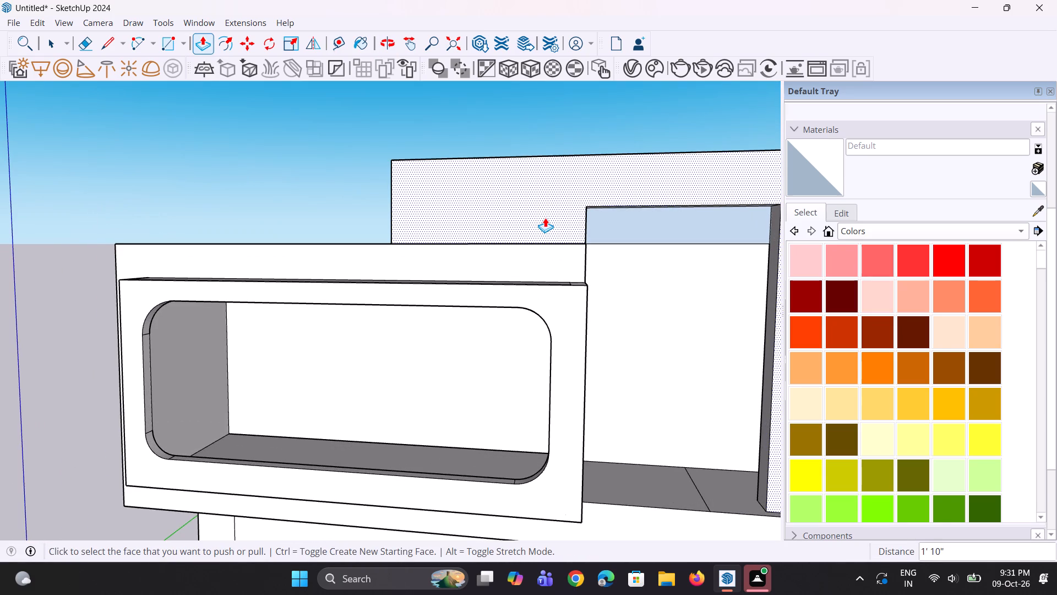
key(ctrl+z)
Draw a long rectangle about 16' 6" by 1' 4" on the parapet's front face, inset from its edges.
scroll(509, 236, down, 3)
middle_drag(491, 251, 522, 226)
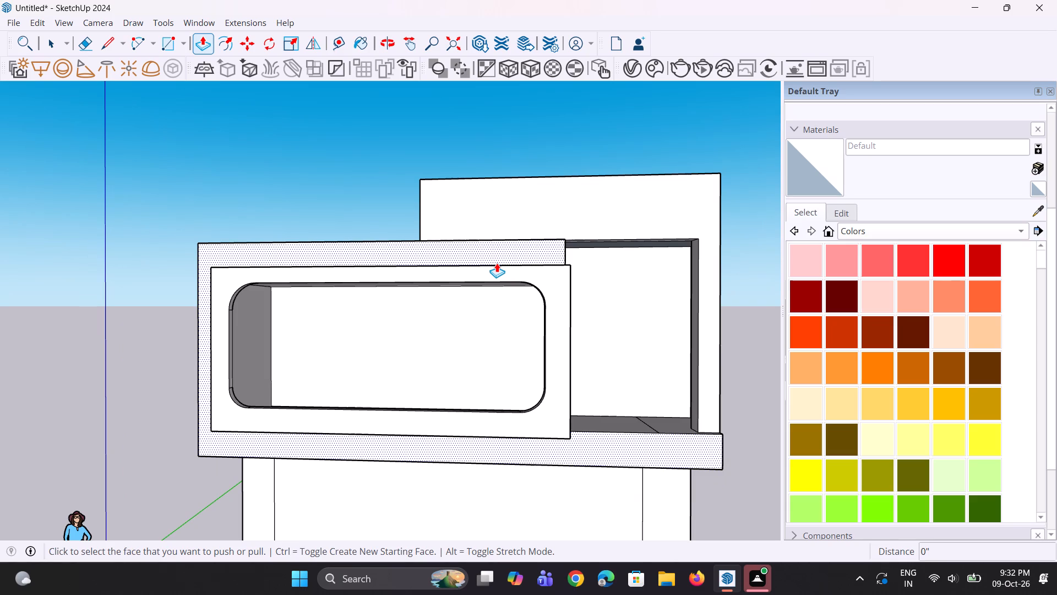
middle_drag(509, 277, 500, 326)
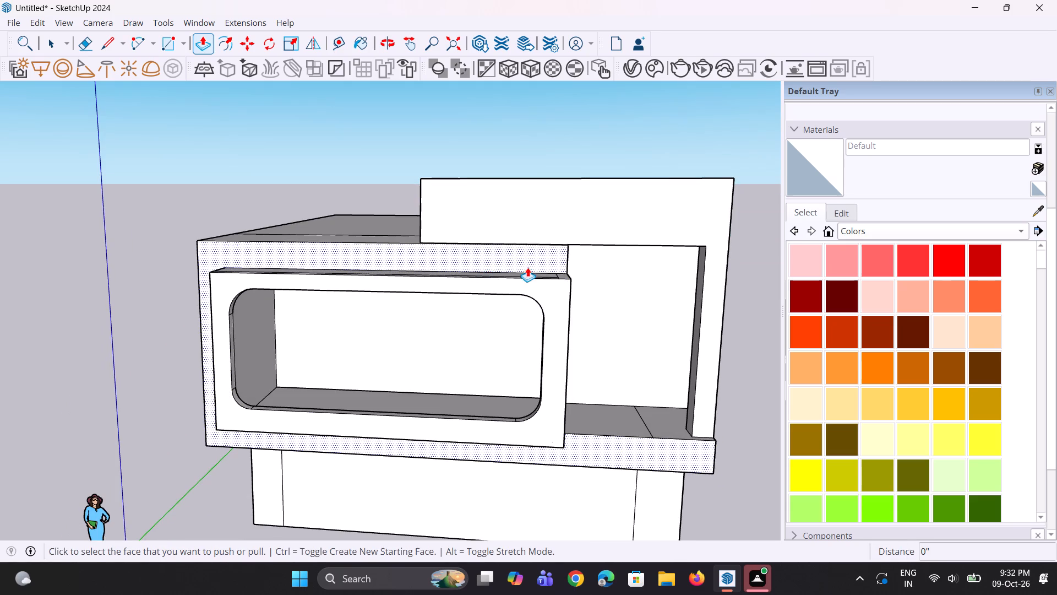
key(space)
key(space)
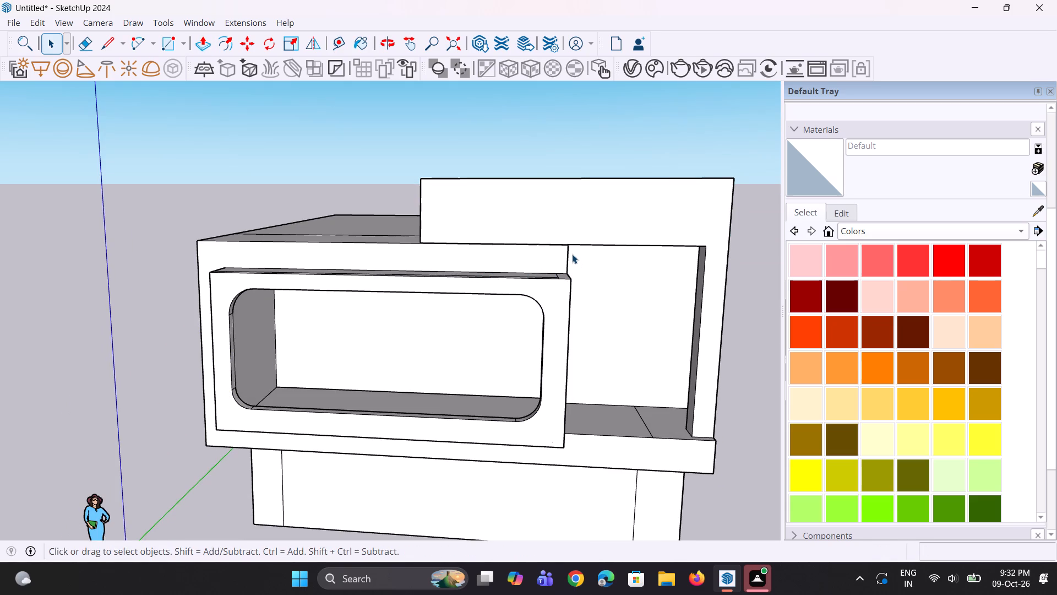
key(r)
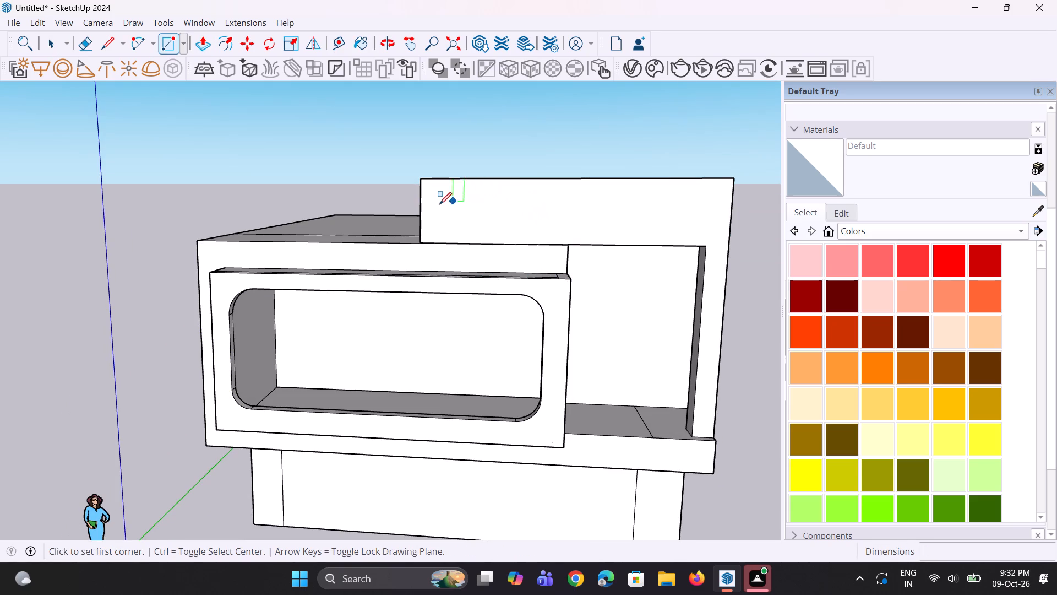
click(451, 204)
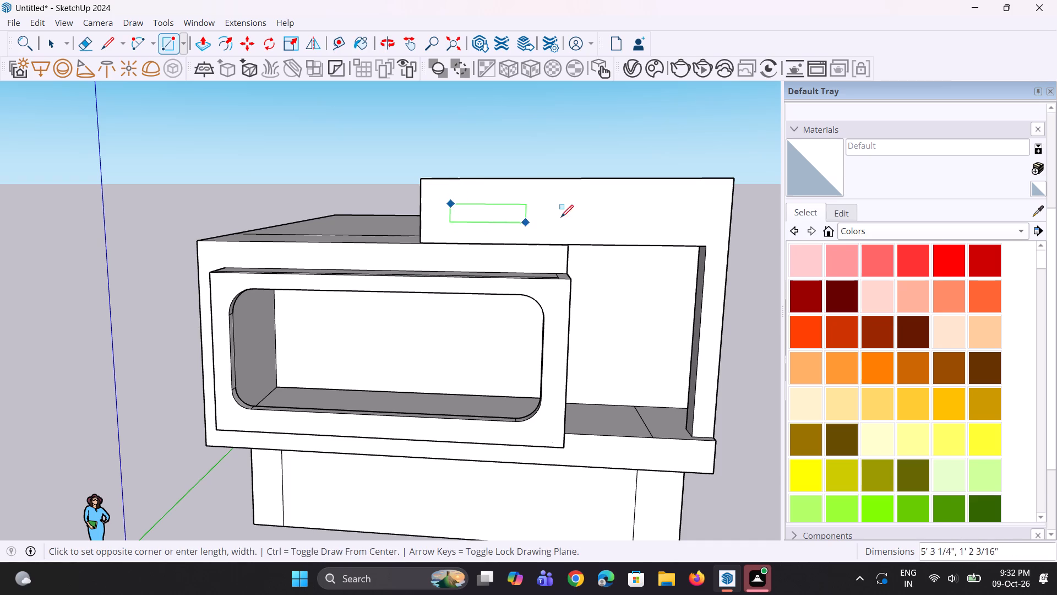
click(706, 226)
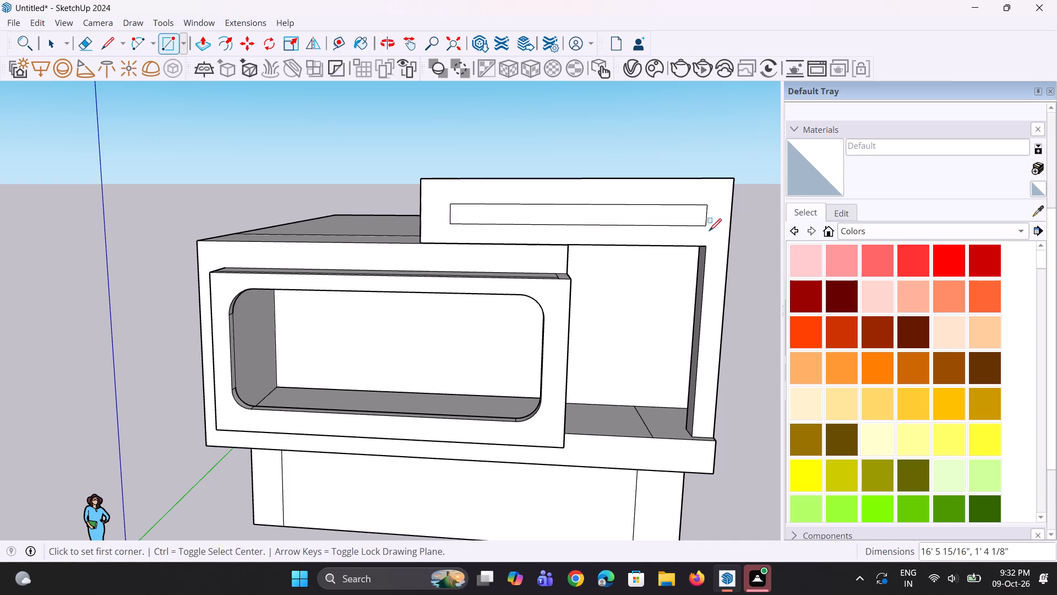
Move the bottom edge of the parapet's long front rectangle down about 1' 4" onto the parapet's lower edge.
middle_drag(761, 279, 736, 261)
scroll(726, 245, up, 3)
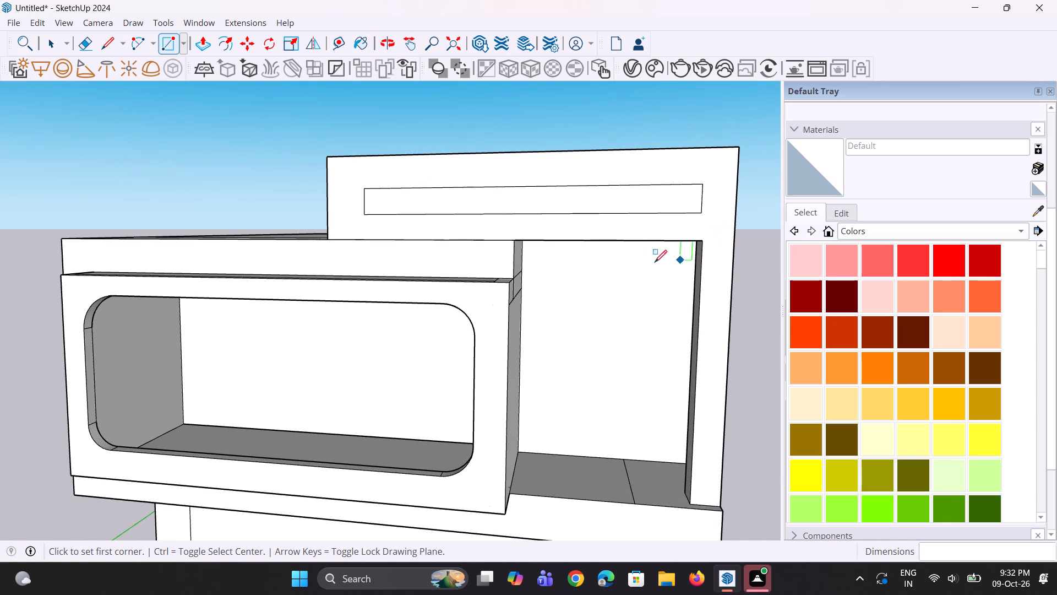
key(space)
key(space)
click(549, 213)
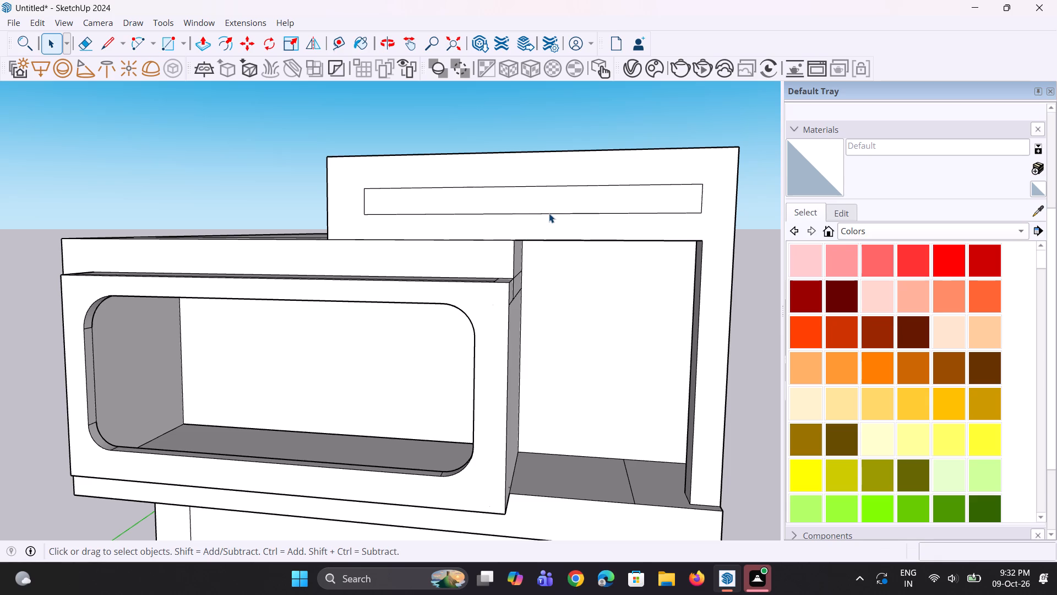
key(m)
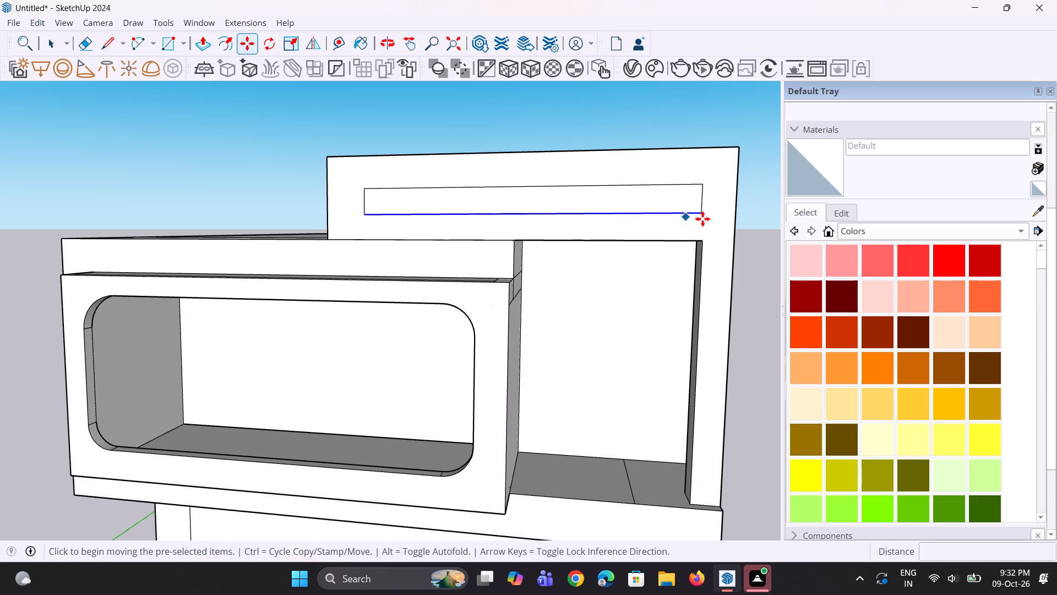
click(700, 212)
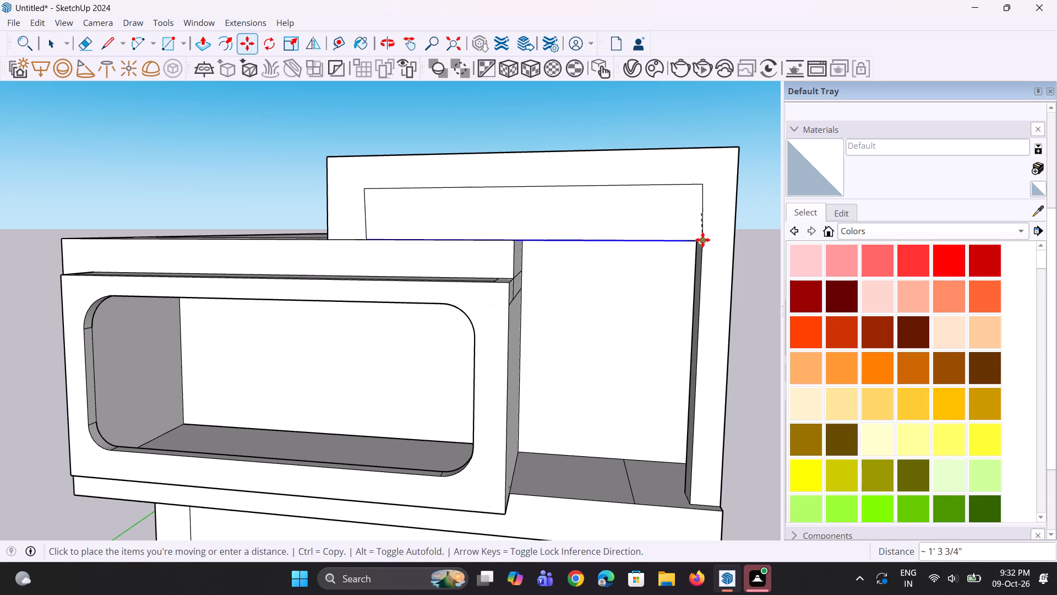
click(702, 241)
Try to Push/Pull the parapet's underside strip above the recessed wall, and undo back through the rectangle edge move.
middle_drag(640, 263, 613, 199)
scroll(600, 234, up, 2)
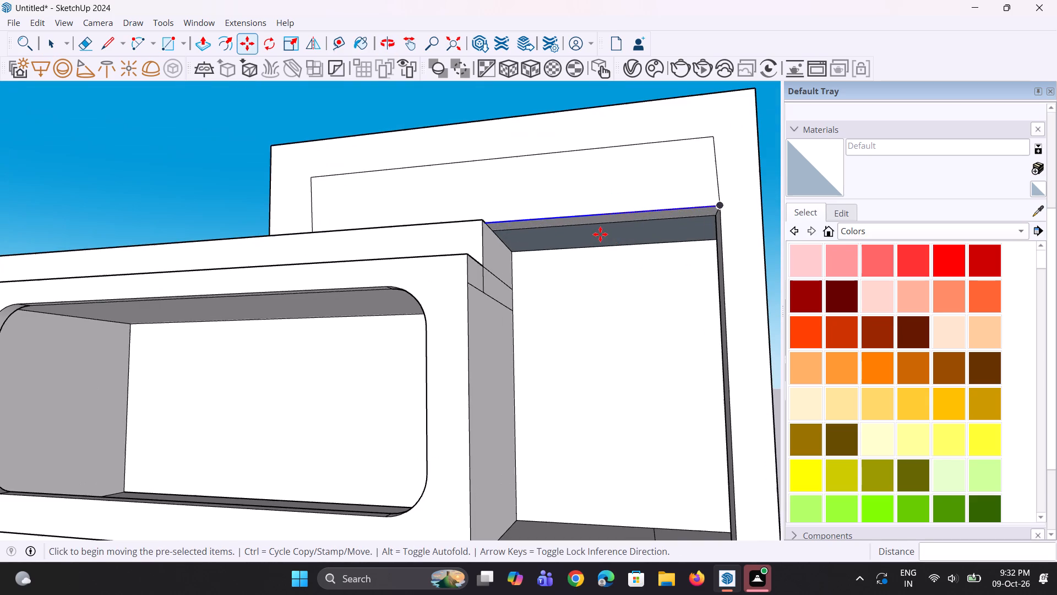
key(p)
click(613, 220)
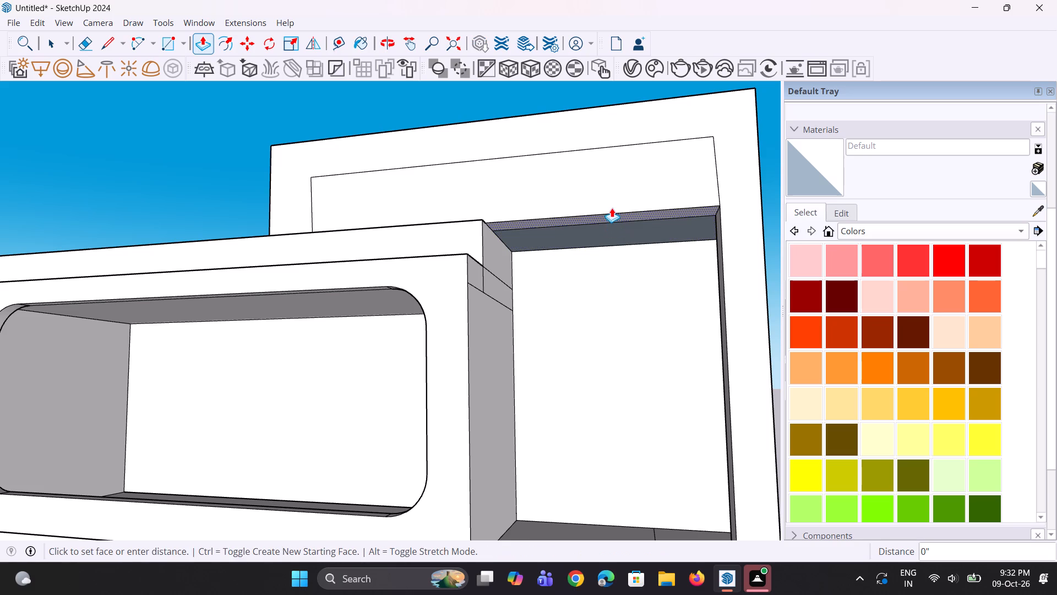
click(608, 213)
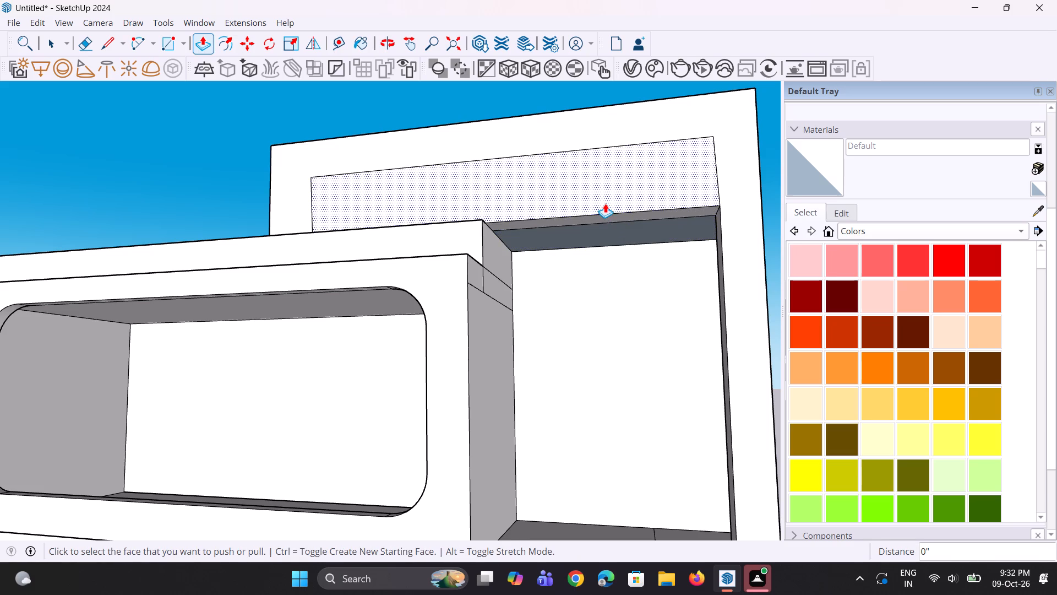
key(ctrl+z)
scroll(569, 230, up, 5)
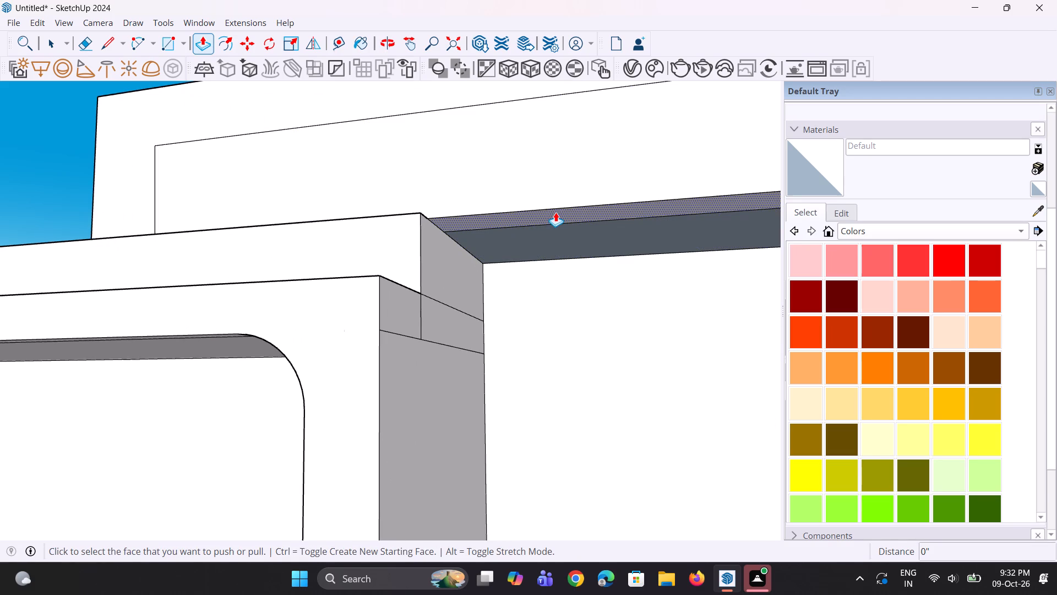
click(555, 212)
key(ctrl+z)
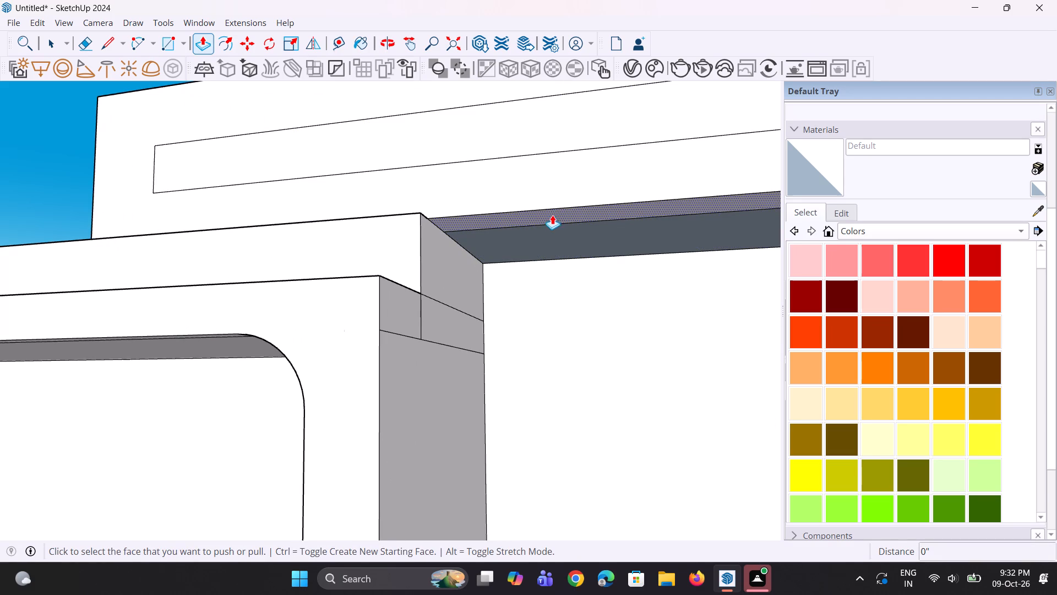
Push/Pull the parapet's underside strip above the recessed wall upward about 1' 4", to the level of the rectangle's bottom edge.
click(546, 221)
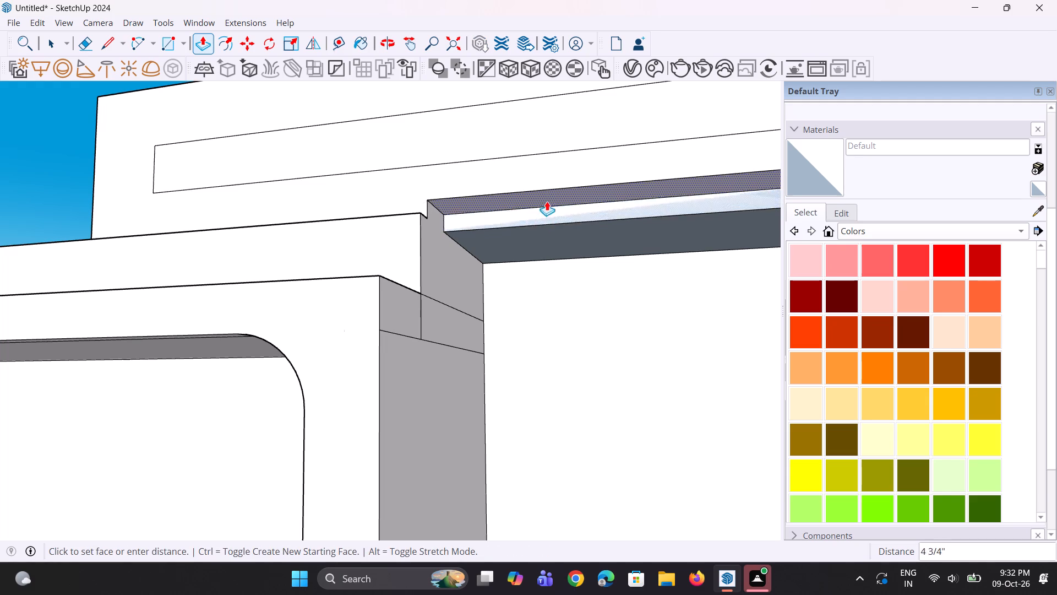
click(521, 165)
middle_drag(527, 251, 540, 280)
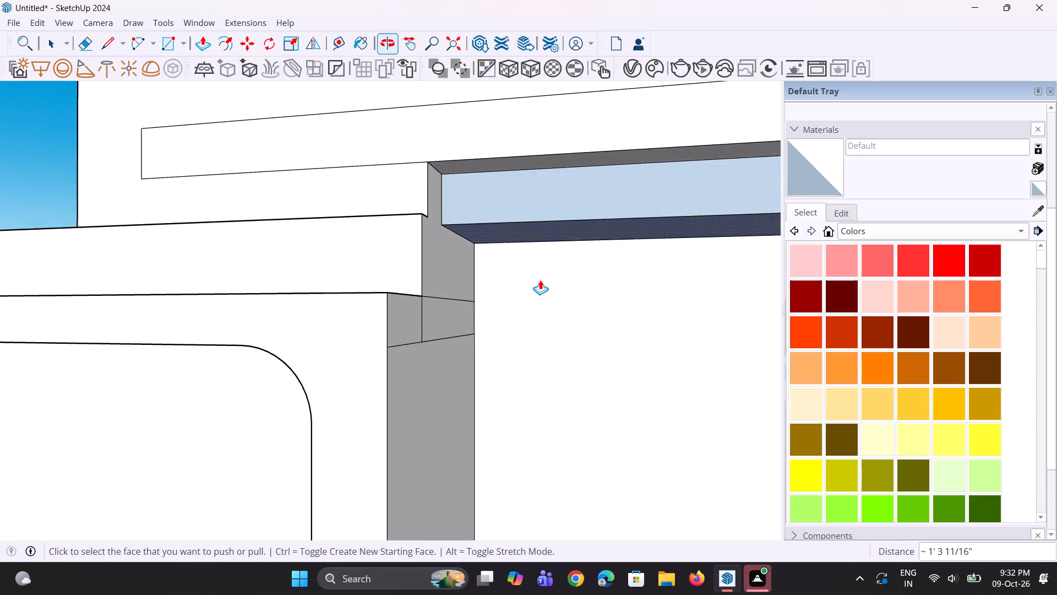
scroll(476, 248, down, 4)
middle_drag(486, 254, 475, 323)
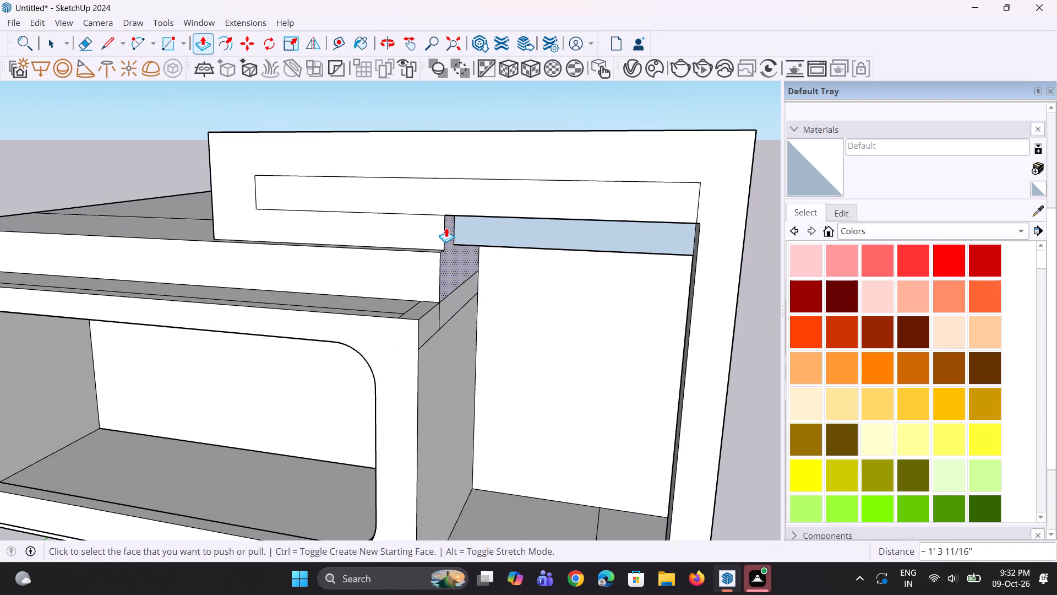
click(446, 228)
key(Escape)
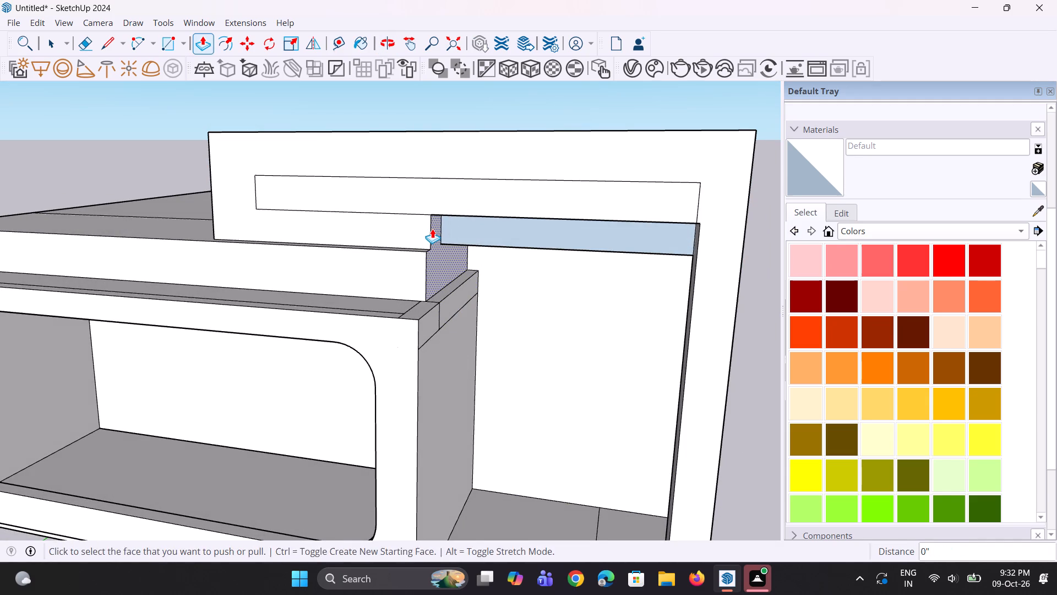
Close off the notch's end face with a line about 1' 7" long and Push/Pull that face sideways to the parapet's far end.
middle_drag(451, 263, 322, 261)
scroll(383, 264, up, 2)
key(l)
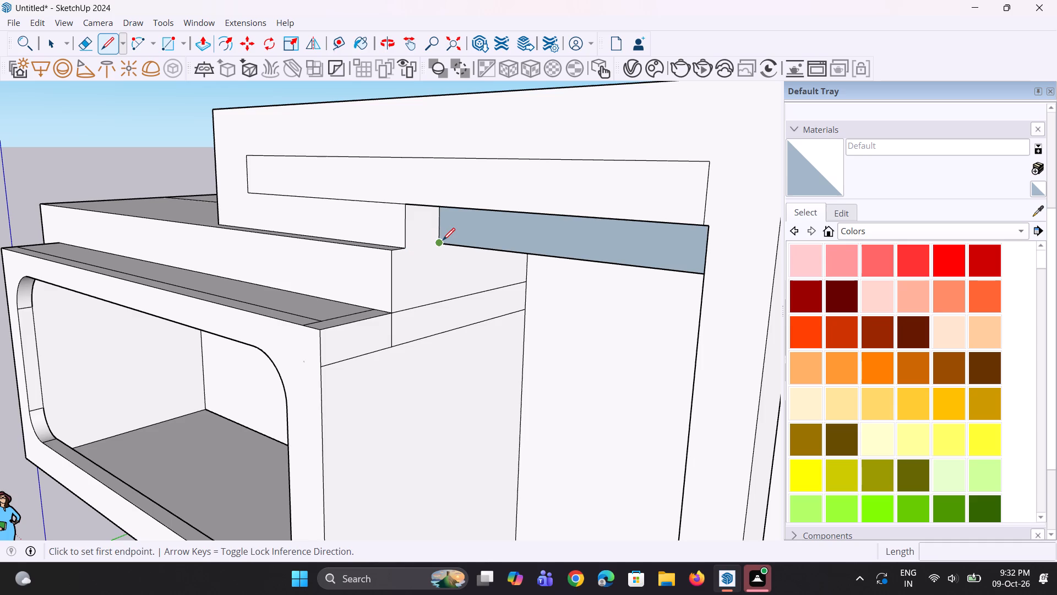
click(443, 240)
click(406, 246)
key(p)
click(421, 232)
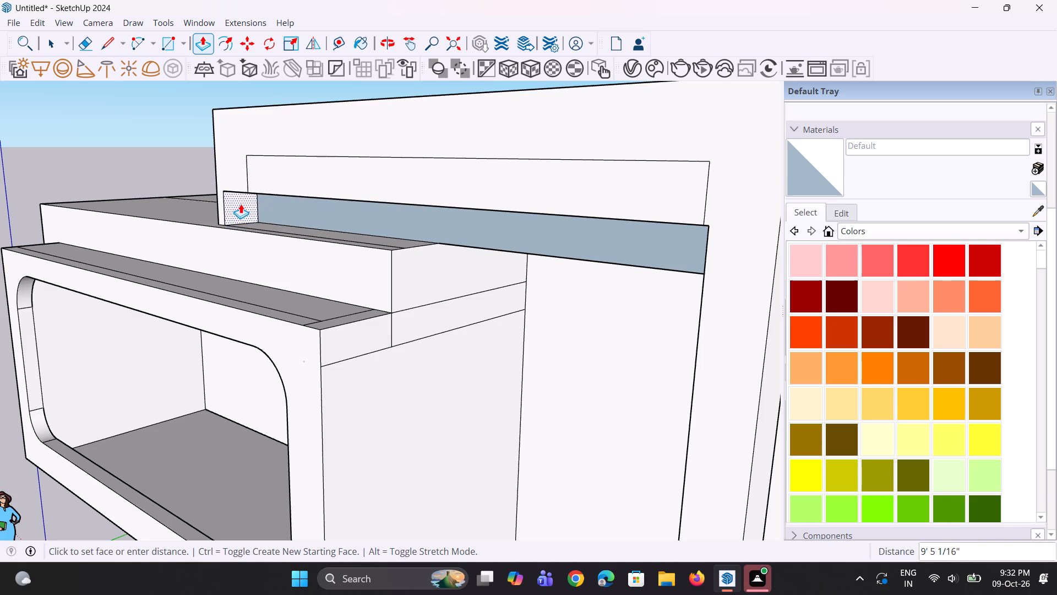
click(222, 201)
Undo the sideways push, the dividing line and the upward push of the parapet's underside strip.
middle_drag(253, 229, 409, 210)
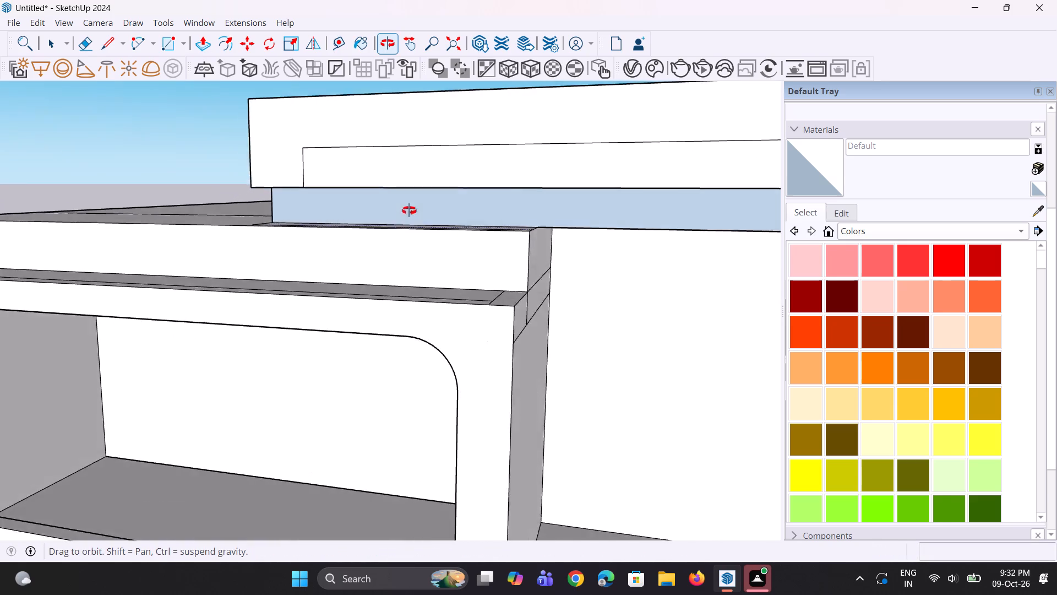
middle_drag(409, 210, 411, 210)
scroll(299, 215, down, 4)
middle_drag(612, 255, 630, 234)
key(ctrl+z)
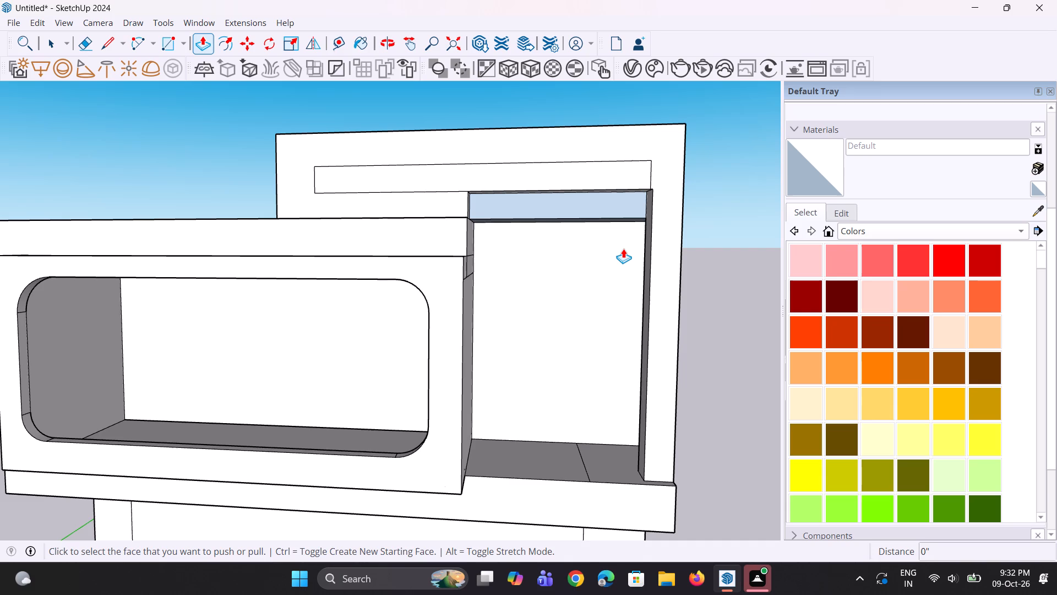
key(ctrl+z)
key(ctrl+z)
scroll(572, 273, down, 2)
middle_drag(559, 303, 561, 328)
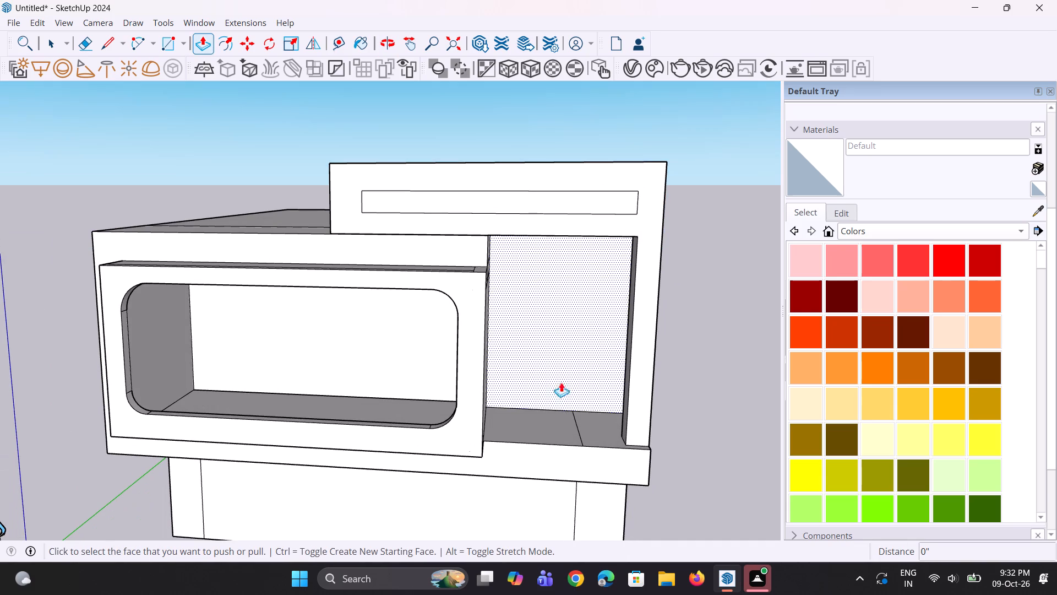
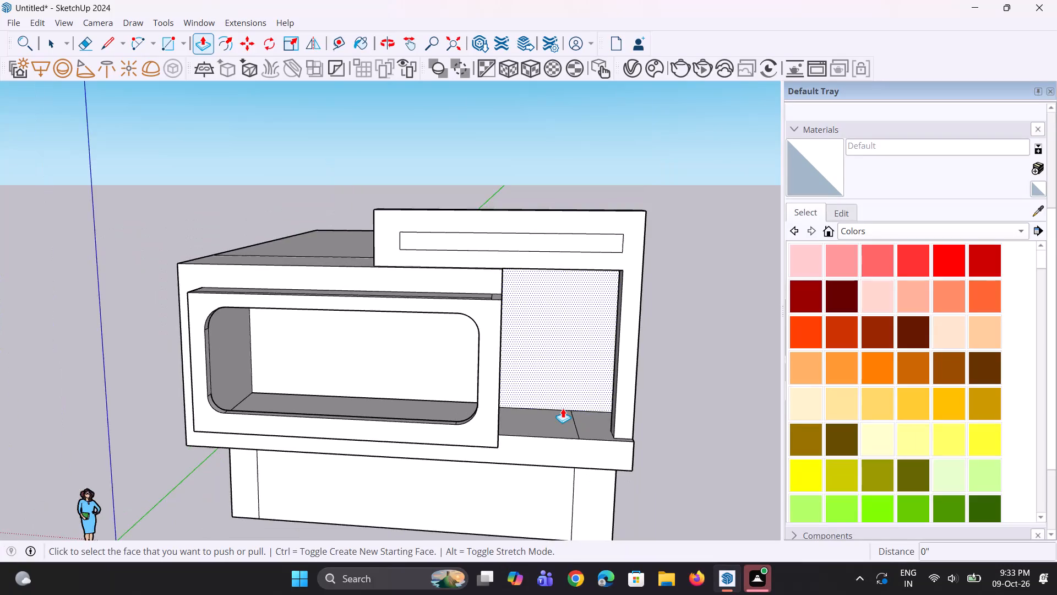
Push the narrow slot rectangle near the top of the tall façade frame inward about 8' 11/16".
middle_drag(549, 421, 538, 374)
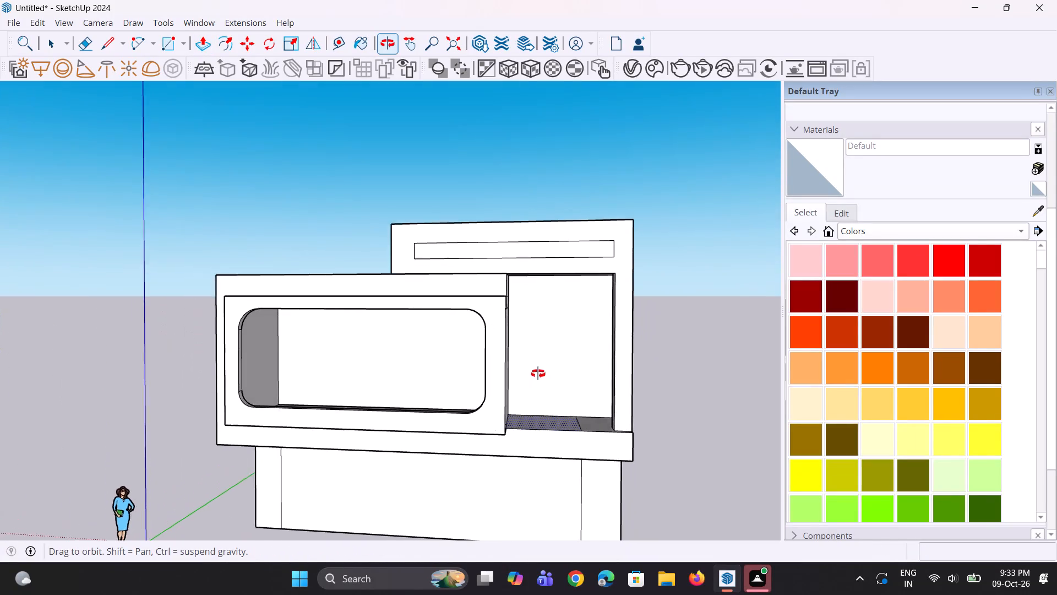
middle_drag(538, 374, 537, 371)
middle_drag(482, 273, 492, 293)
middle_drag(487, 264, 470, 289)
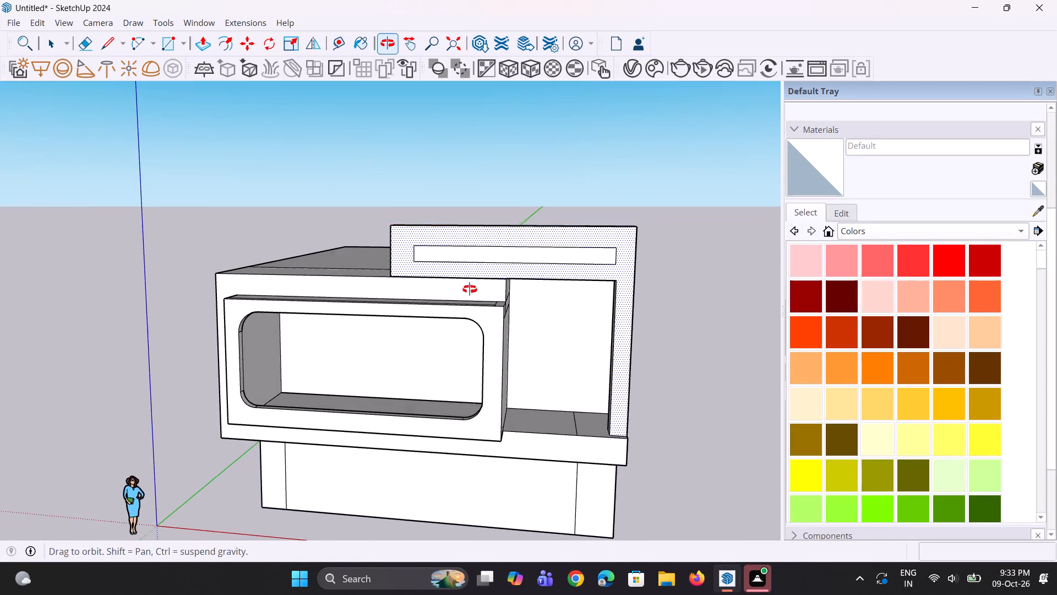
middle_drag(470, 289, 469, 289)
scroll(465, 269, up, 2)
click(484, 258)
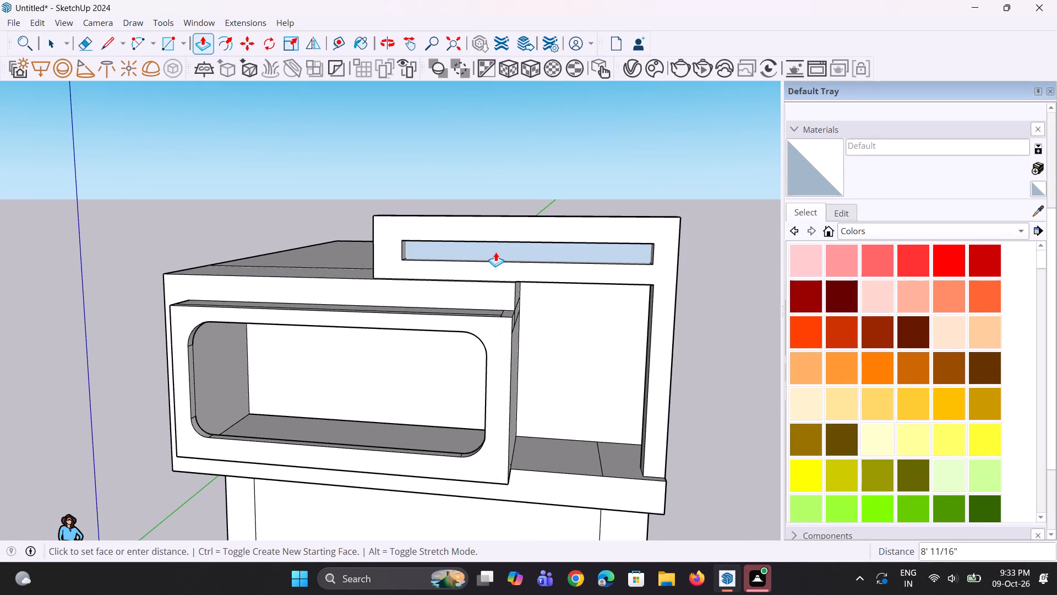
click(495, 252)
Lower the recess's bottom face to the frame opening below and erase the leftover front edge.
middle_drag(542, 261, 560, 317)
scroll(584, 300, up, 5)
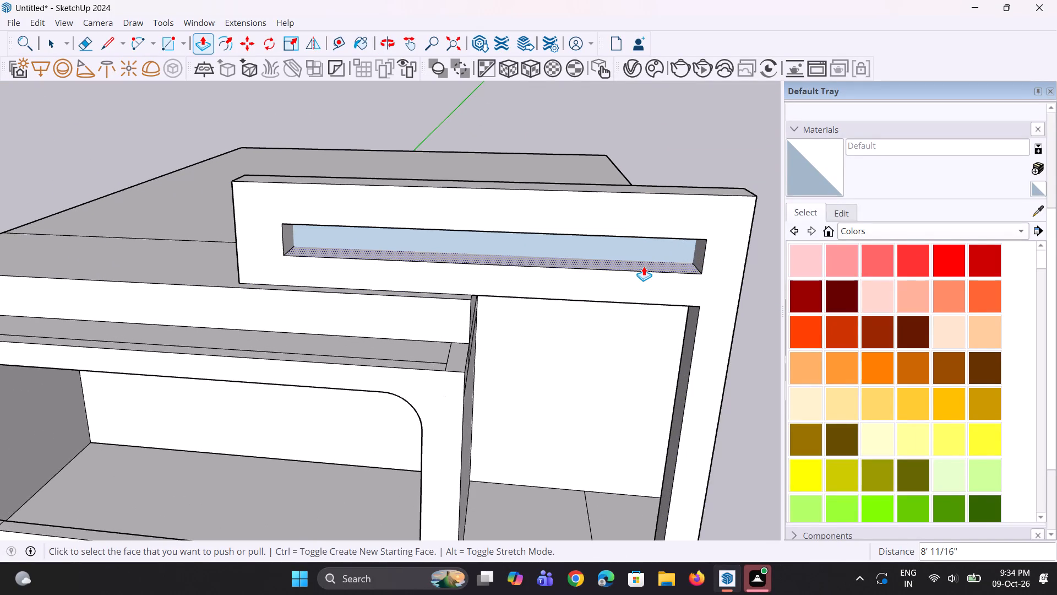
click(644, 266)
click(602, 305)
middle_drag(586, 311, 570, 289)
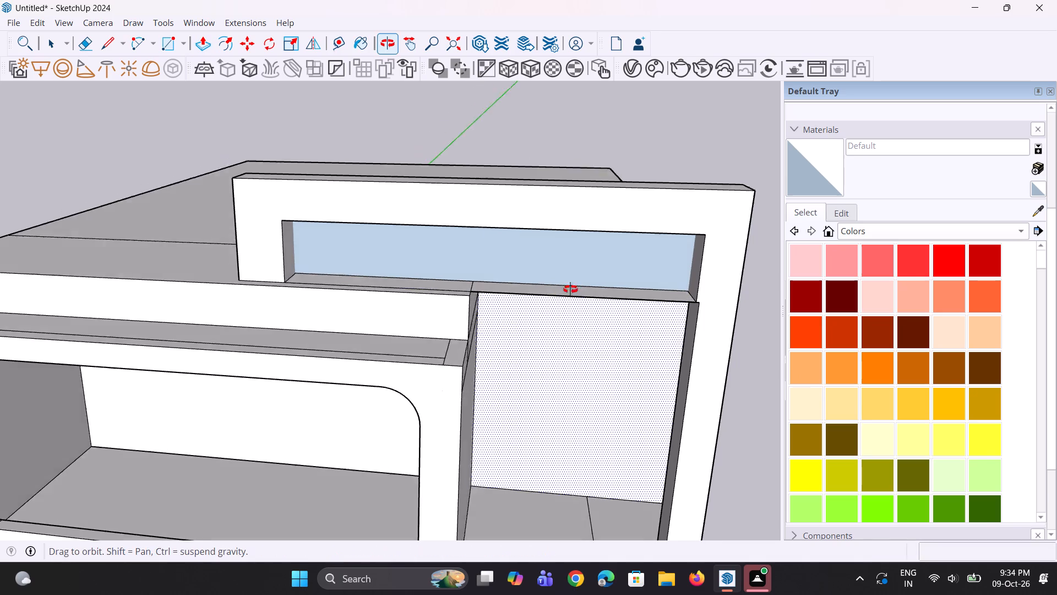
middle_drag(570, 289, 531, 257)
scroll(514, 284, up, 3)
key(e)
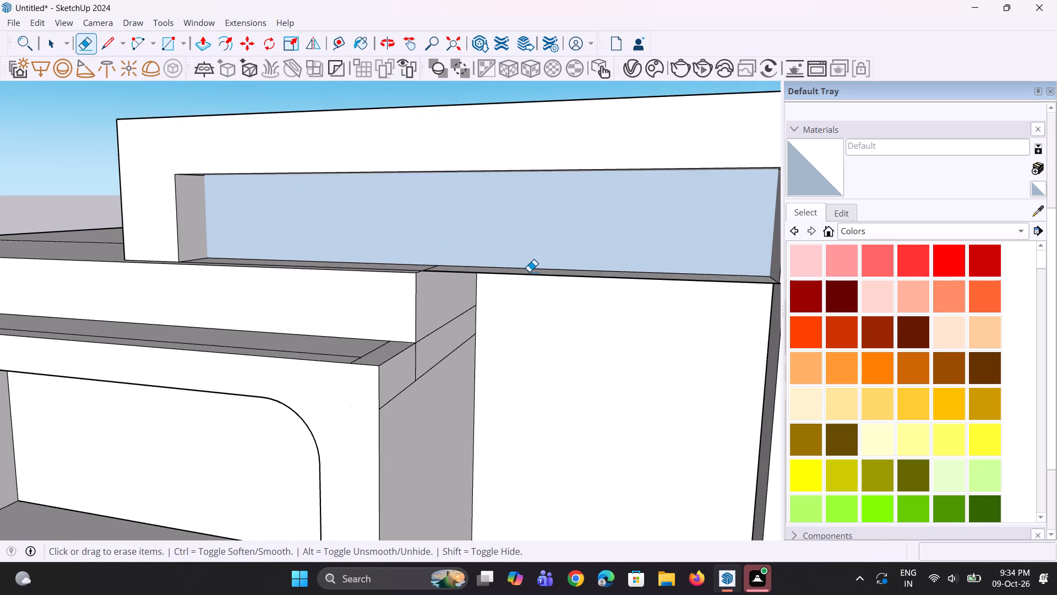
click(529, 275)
Examine the recessed slot and its junction with the roof from the front and from behind.
middle_drag(401, 301, 395, 360)
scroll(390, 279, up, 2)
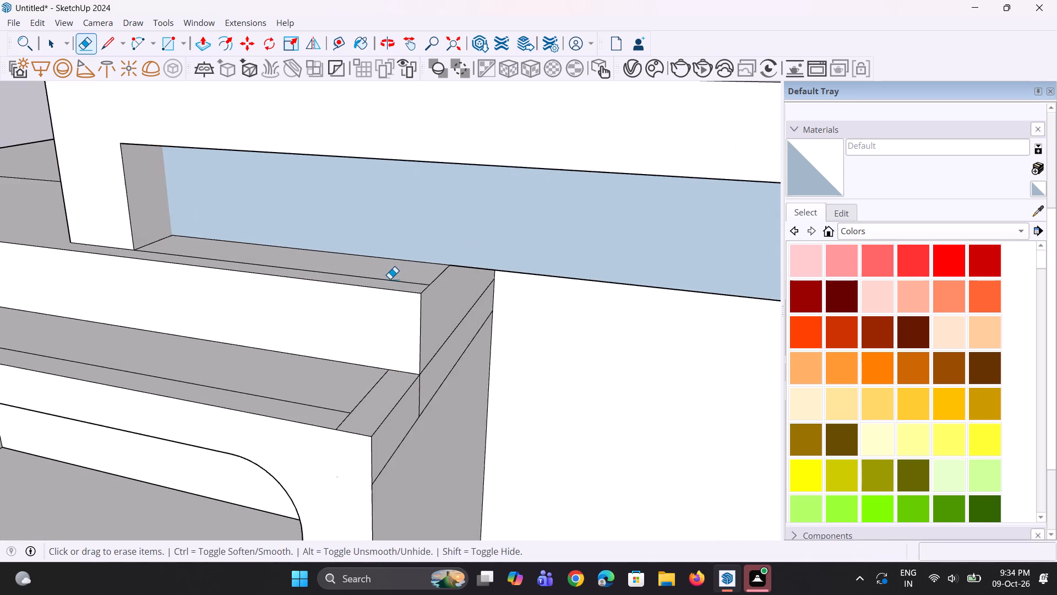
middle_drag(397, 279, 432, 125)
scroll(506, 217, up, 1)
middle_drag(516, 231, 541, 394)
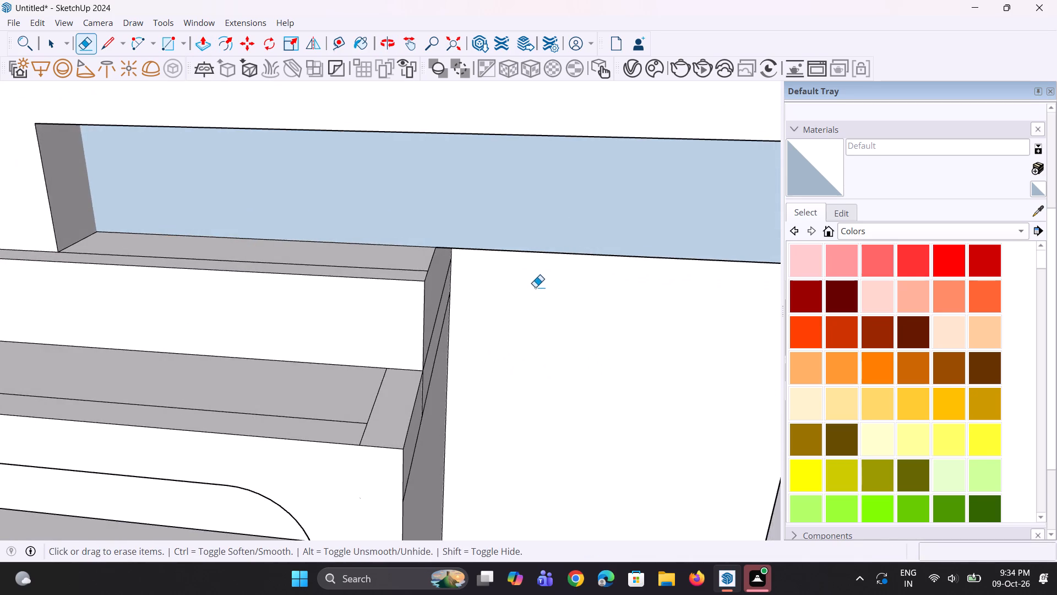
scroll(535, 287, up, 1)
scroll(535, 287, down, 12)
middle_drag(747, 253, 226, 280)
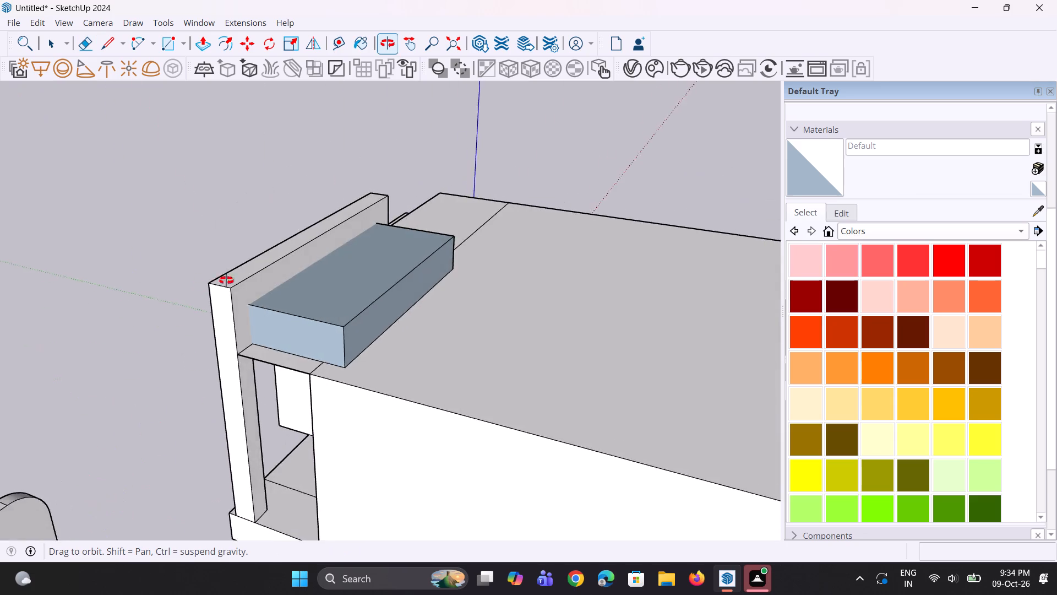
middle_drag(226, 280, 664, 239)
scroll(524, 286, up, 2)
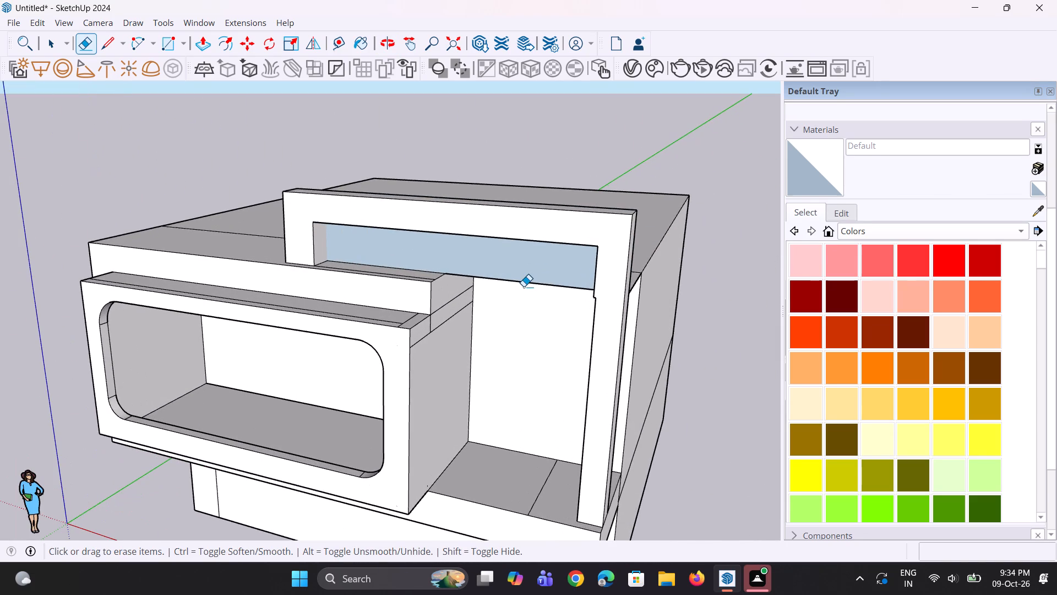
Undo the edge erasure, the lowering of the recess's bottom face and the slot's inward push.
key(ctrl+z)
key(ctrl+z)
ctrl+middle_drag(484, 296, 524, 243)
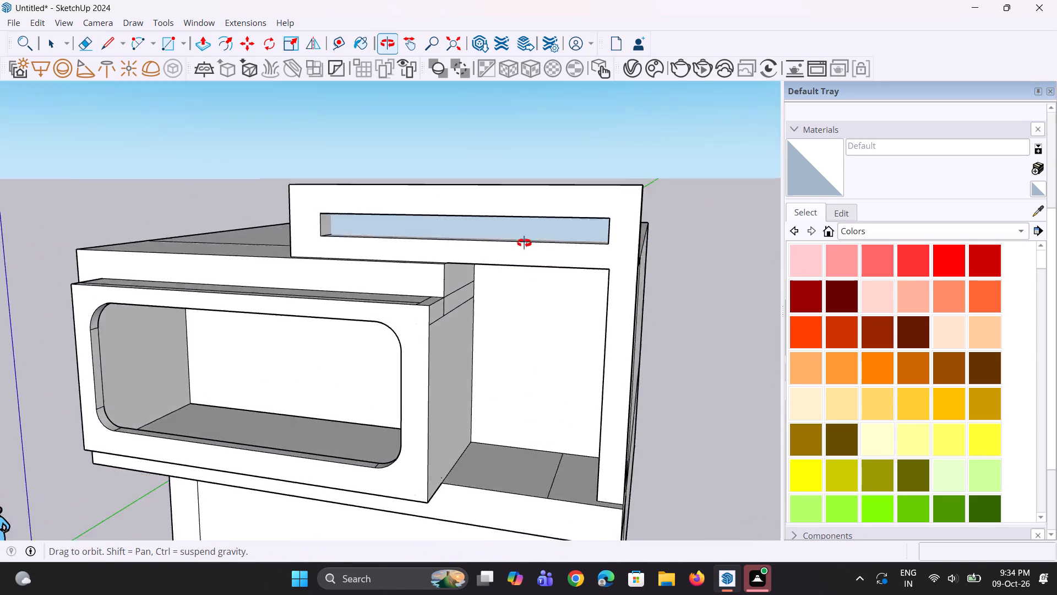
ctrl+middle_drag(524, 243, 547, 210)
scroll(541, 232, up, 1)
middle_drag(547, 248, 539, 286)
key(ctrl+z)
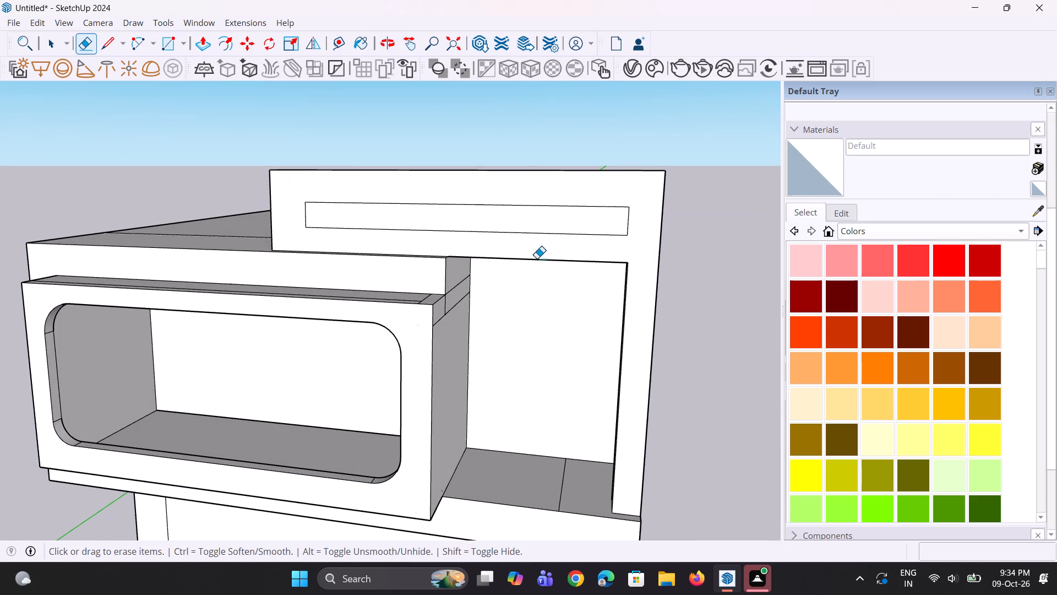
Push the slot rectangle through the full thickness of the tall frame to cut an open slot.
middle_drag(566, 271, 456, 351)
key(p)
click(489, 280)
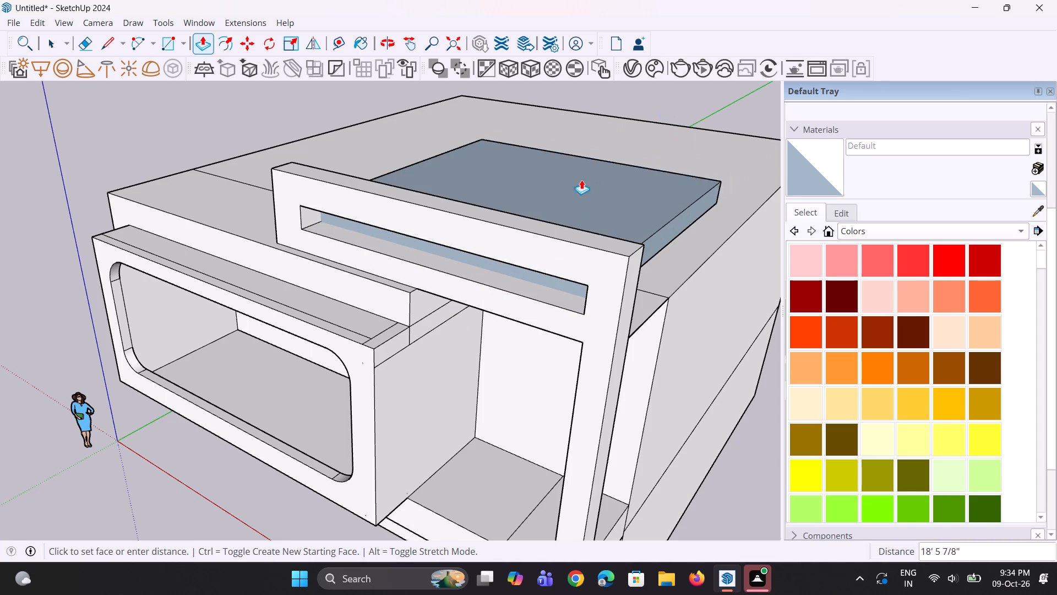
click(530, 216)
Push the slot's bottom face down about 1' 3 11/16" to meet the large frame opening below.
middle_drag(504, 261, 656, 136)
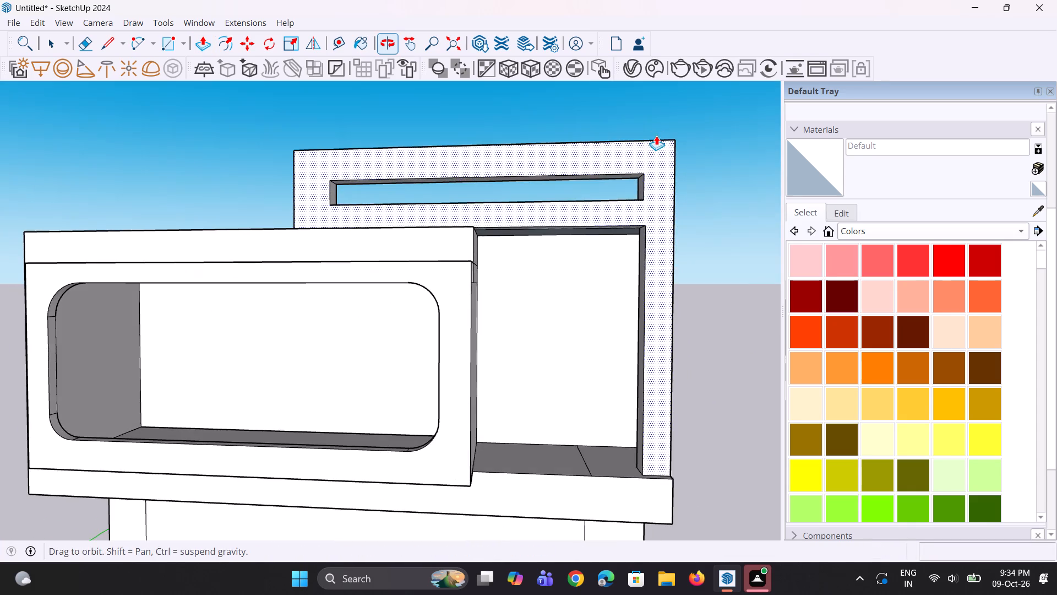
middle_drag(603, 221, 593, 334)
scroll(579, 235, up, 3)
click(593, 213)
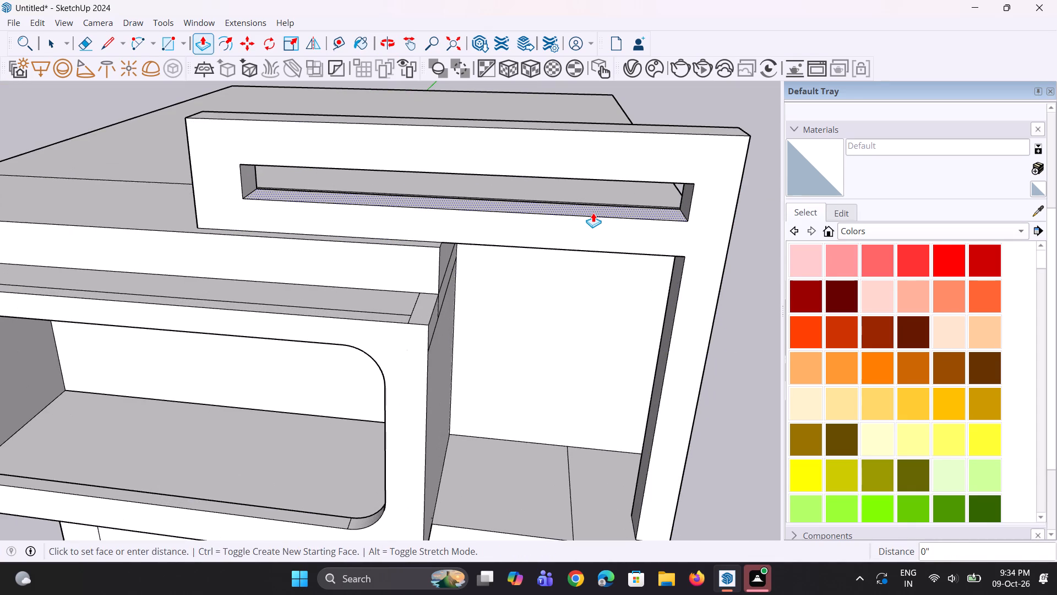
click(580, 250)
Erase the leftover edges and thin strip between the slot and the large opening, joining them into one opening.
middle_drag(556, 268, 505, 204)
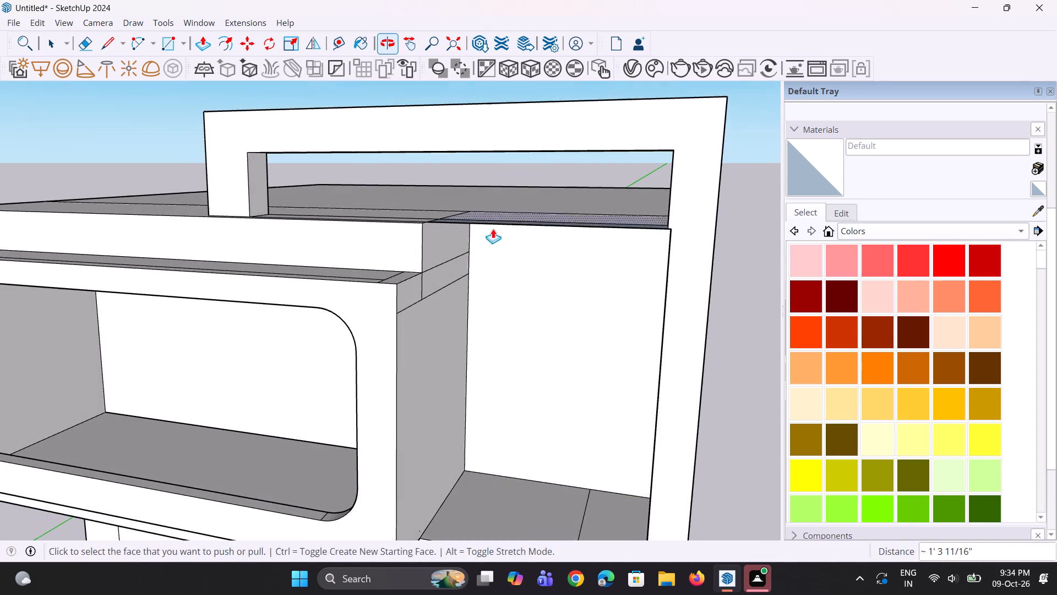
scroll(492, 231, up, 1)
key(e)
click(510, 225)
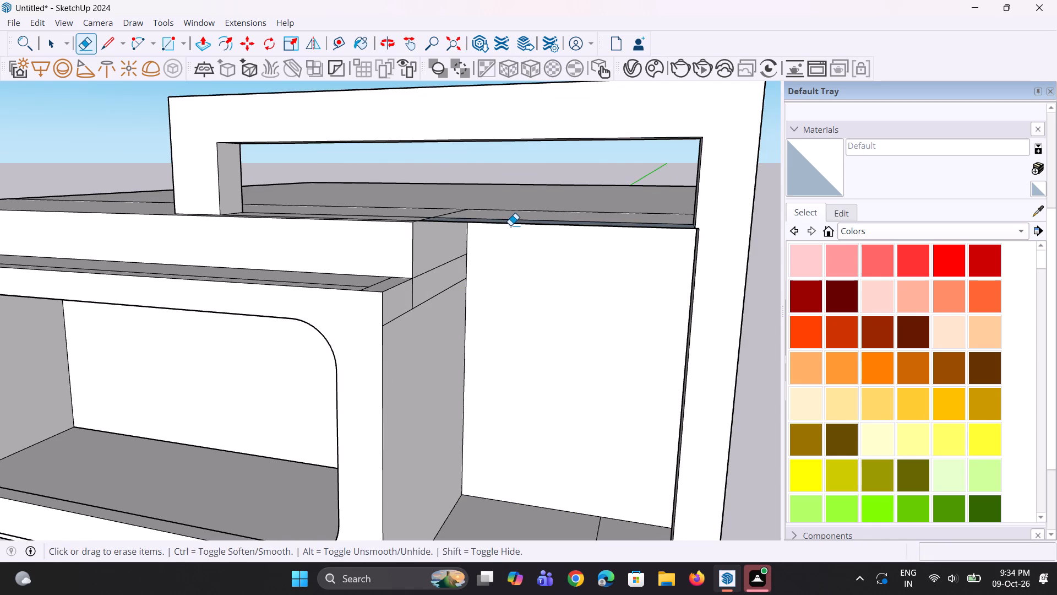
double_click(510, 225)
middle_drag(558, 244, 572, 315)
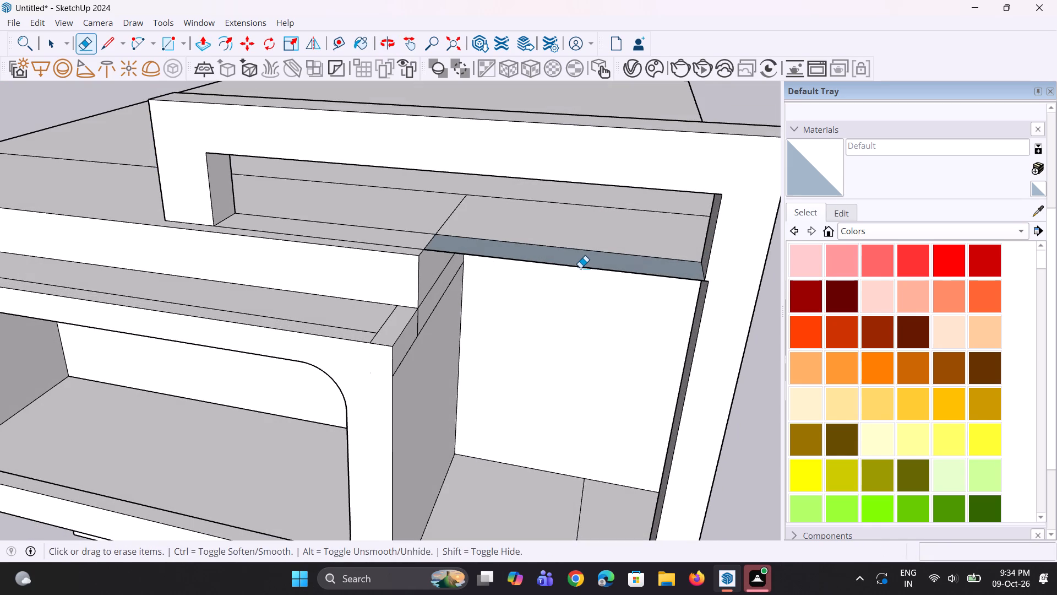
click(580, 268)
middle_drag(461, 259, 513, 147)
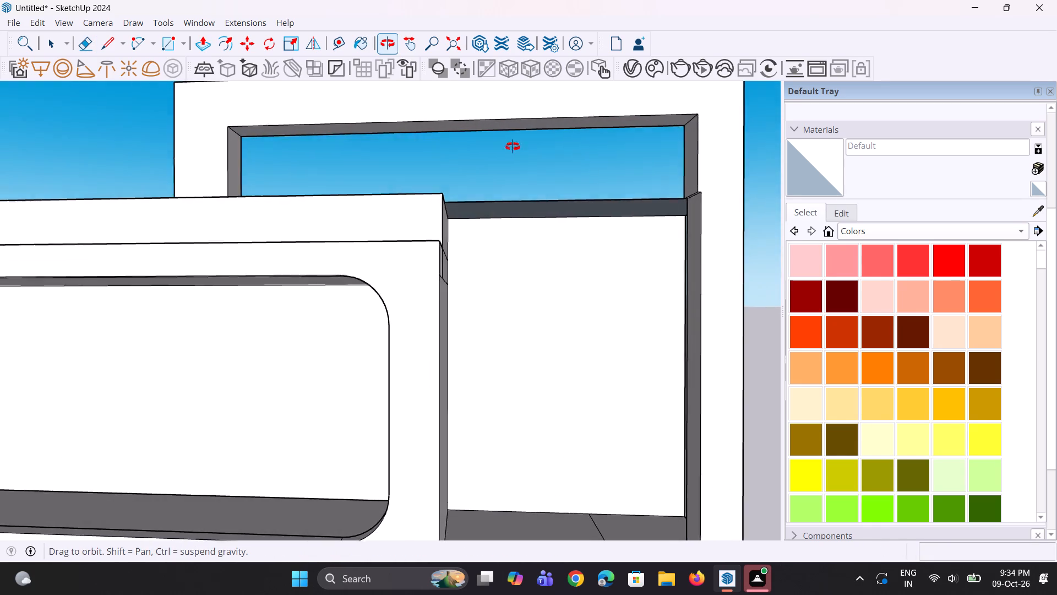
middle_drag(513, 147, 516, 284)
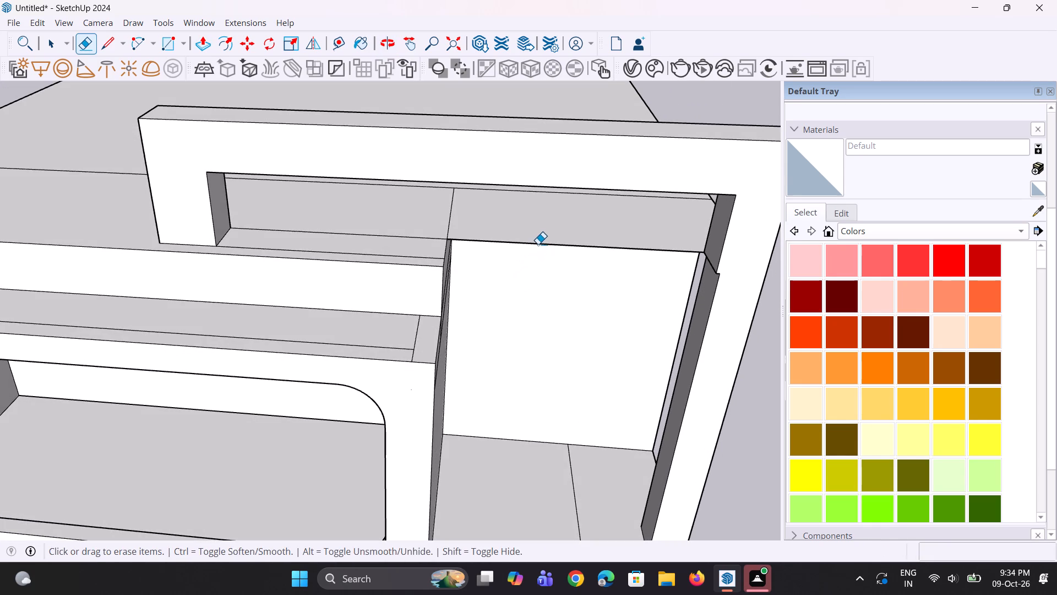
click(538, 244)
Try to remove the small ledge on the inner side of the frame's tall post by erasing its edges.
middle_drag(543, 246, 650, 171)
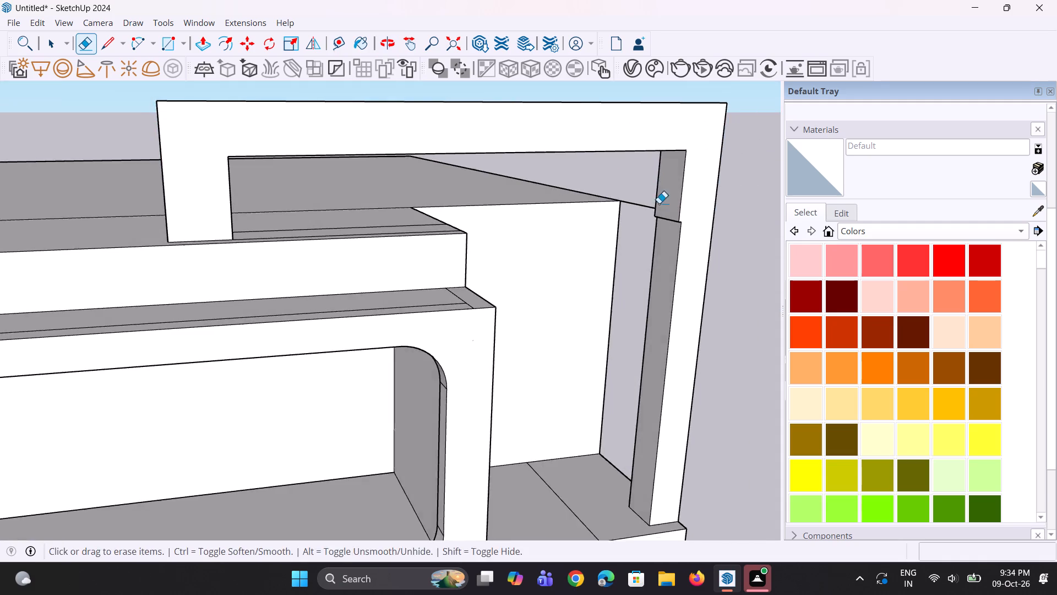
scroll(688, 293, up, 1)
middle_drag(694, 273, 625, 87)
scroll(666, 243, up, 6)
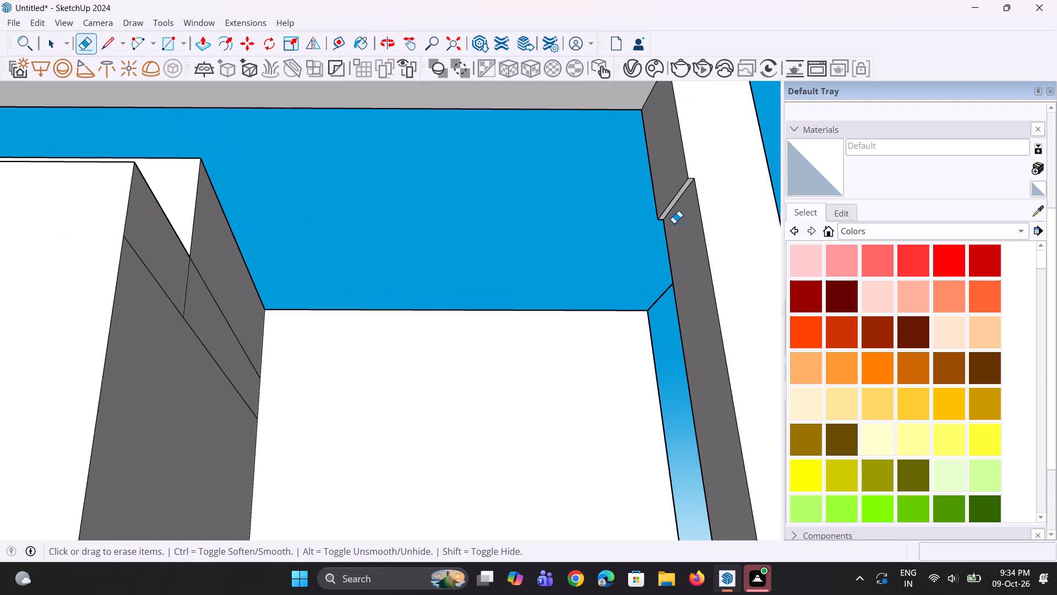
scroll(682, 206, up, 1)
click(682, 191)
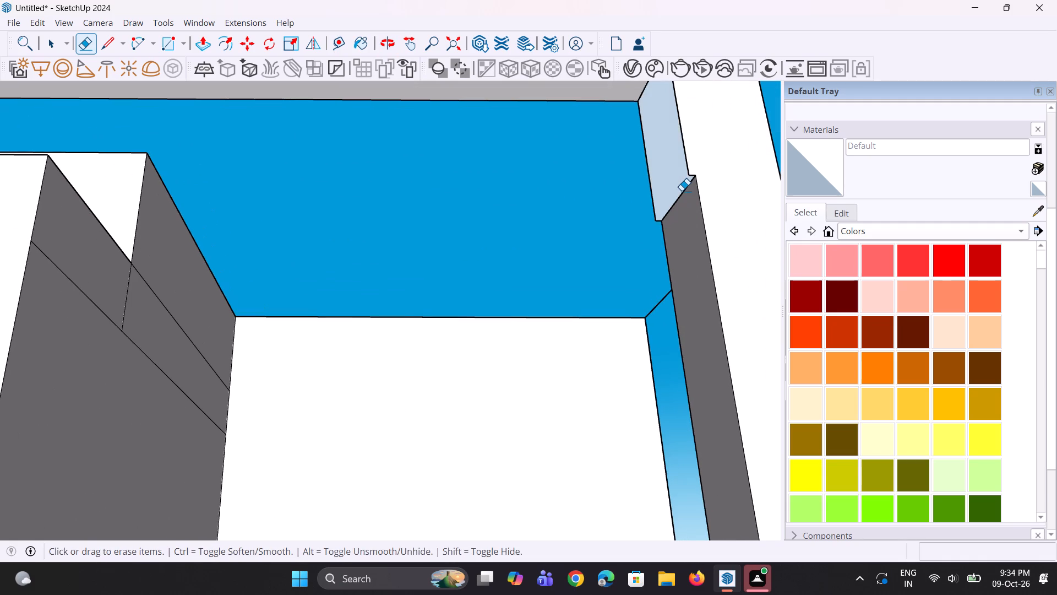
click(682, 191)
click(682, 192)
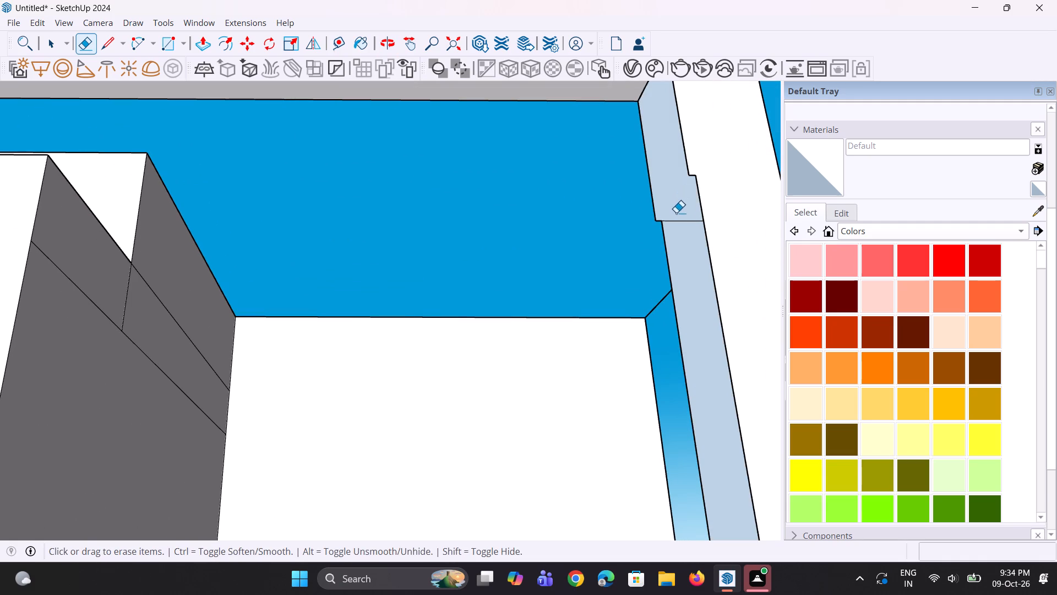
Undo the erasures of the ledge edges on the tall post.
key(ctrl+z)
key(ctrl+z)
Push the small ledge on the tall post's inner side down about 12' 8 1/2" to the base slab.
ctrl+scroll(630, 242, down, 4)
scroll(625, 246, down, 3)
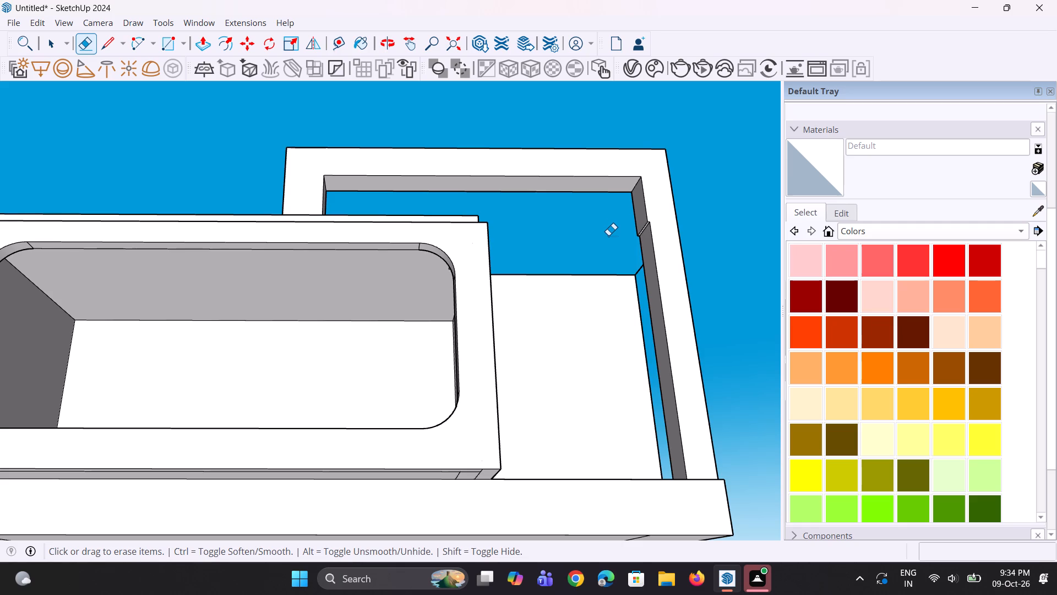
scroll(573, 9, down, 5)
scroll(484, 260, down, 3)
middle_drag(511, 284, 503, 484)
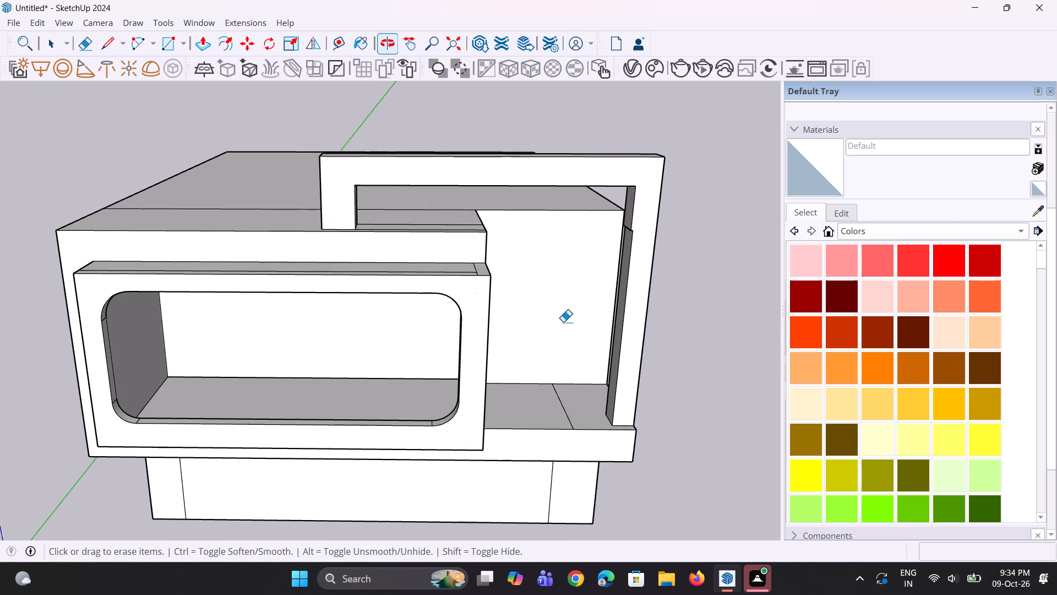
middle_drag(573, 299, 597, 282)
scroll(617, 269, up, 4)
middle_drag(618, 270, 601, 274)
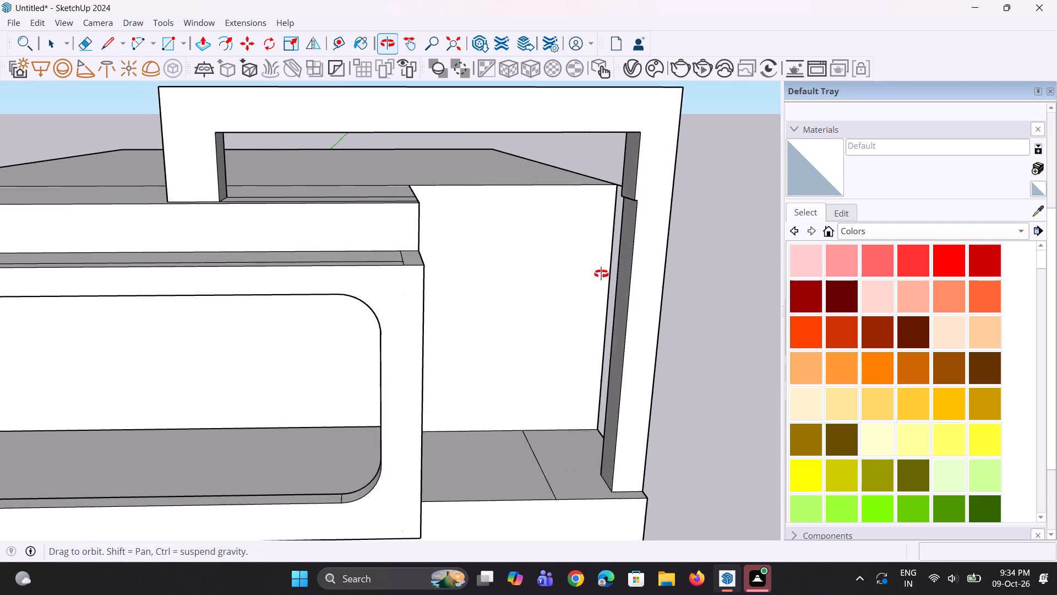
middle_drag(601, 274, 619, 224)
scroll(622, 219, up, 2)
middle_drag(622, 218, 624, 144)
scroll(624, 144, up, 1)
key(p)
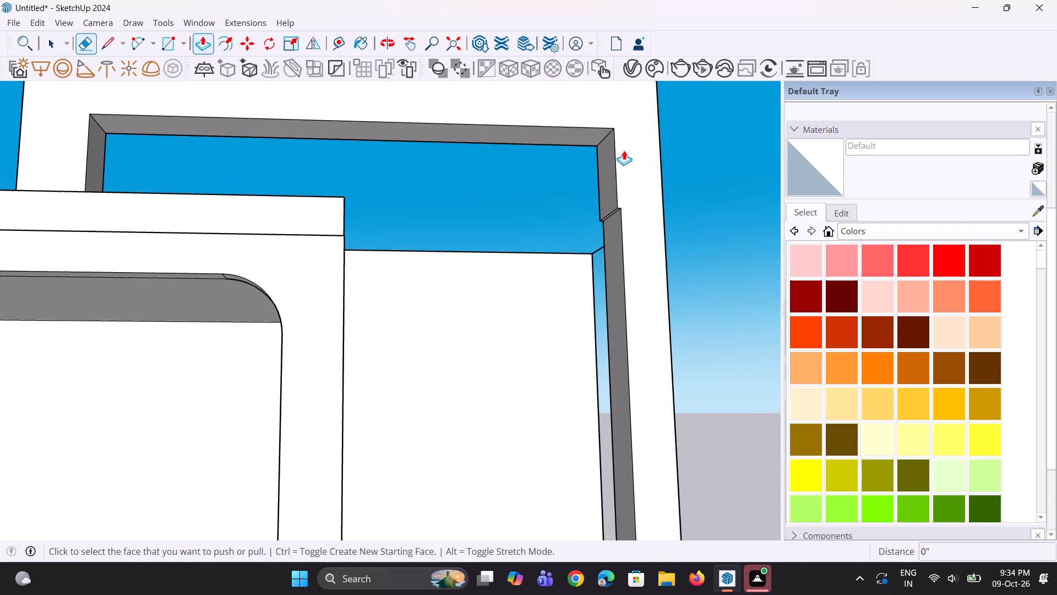
scroll(623, 163, up, 3)
middle_drag(613, 228, 612, 181)
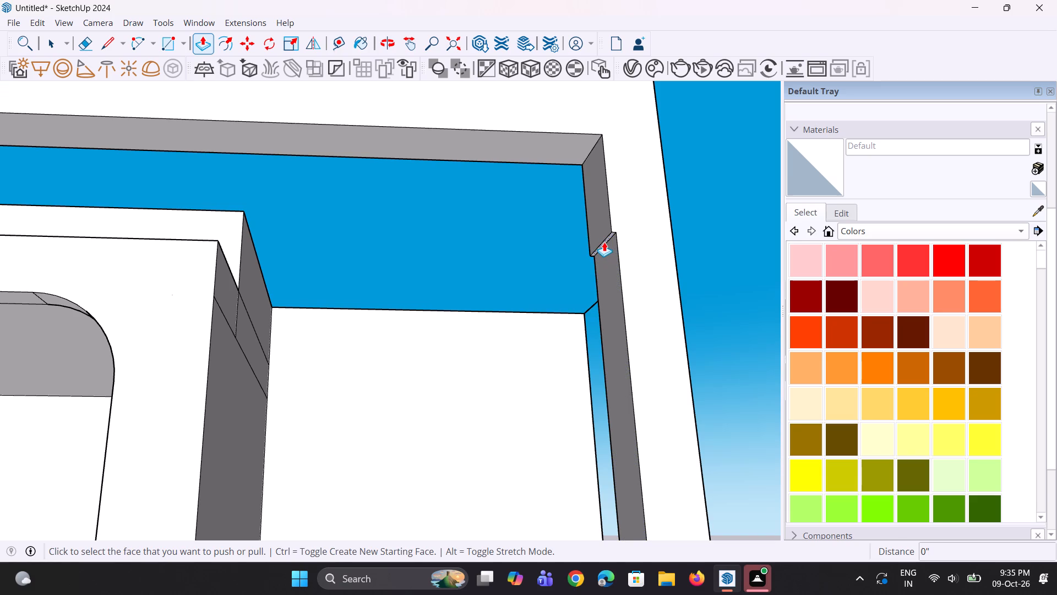
click(604, 242)
scroll(613, 286, down, 9)
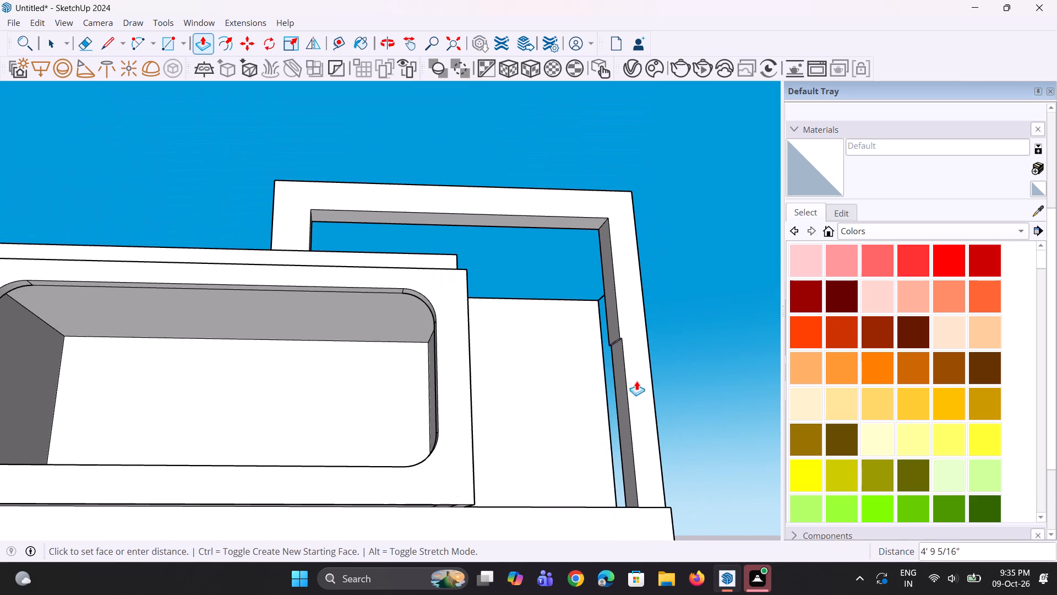
click(644, 515)
Erase the two leftover lines on the roof surface beneath the frame opening, beside the frame's short leg.
scroll(611, 459, down, 4)
middle_drag(608, 435, 623, 544)
scroll(454, 344, up, 3)
middle_drag(489, 334, 378, 432)
scroll(461, 317, up, 3)
middle_drag(461, 315, 438, 384)
scroll(437, 351, up, 5)
key(e)
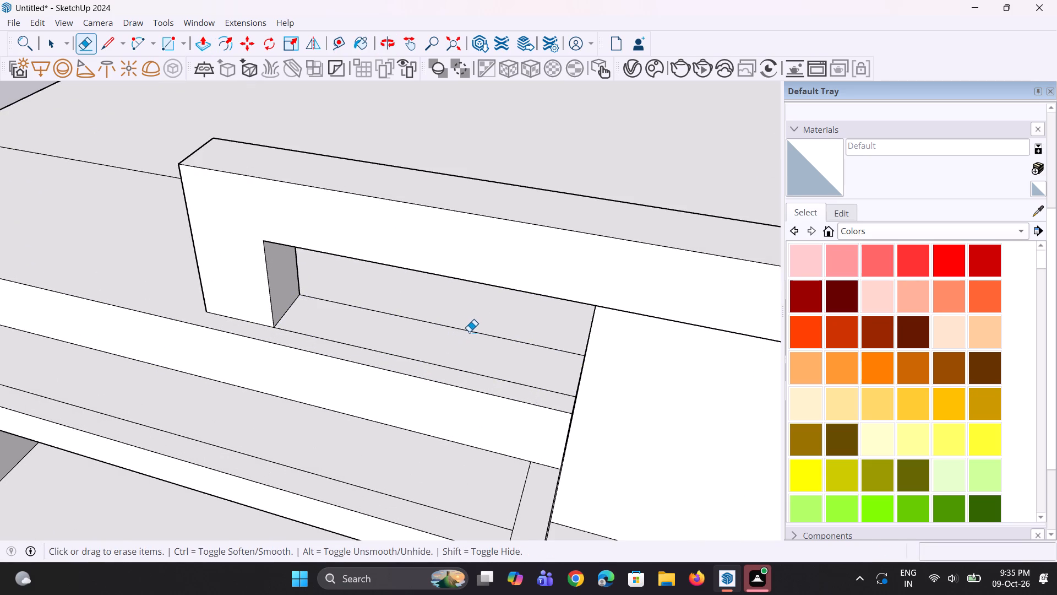
click(470, 332)
click(460, 370)
Draw a small tangent arc across the frame opening's inner top corner beside the short leg, between the leg and beam edges.
scroll(447, 372, down, 3)
middle_drag(519, 380, 475, 295)
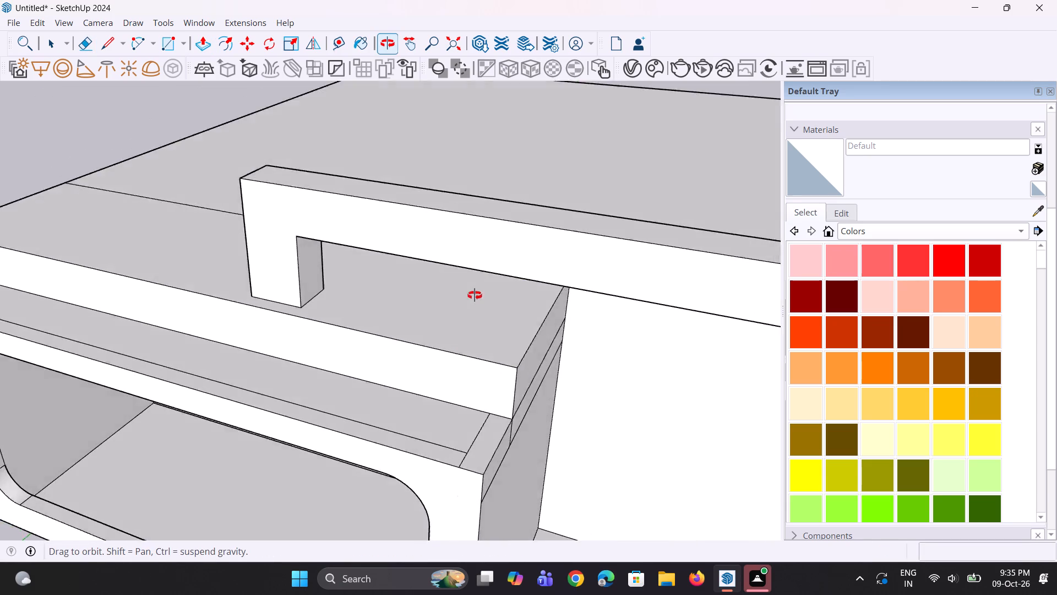
middle_drag(475, 295, 533, 242)
scroll(526, 285, down, 4)
middle_drag(604, 317, 664, 244)
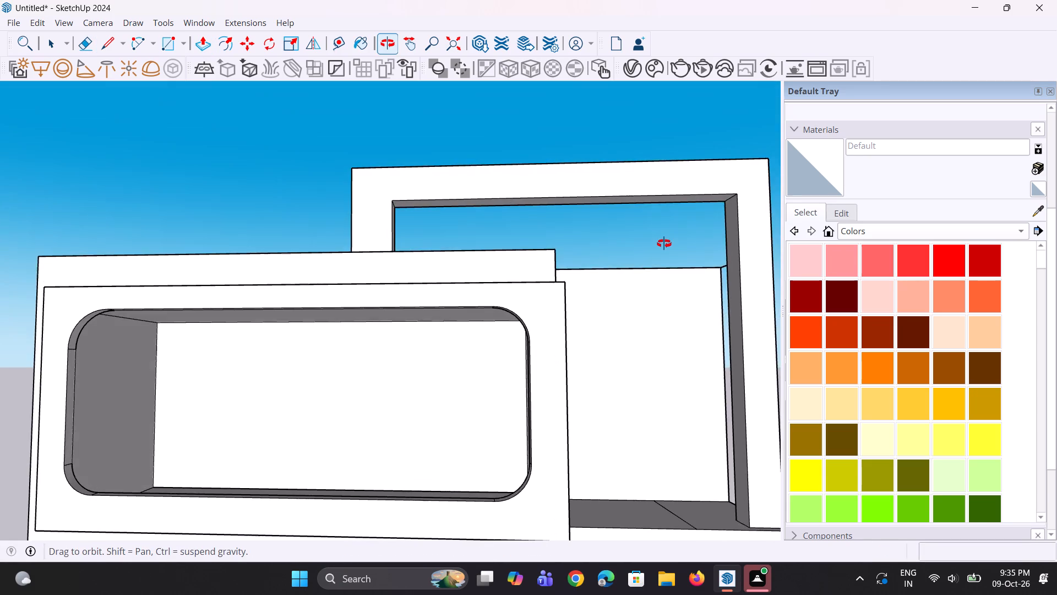
middle_drag(664, 244, 630, 283)
scroll(347, 207, up, 5)
middle_drag(454, 231, 459, 261)
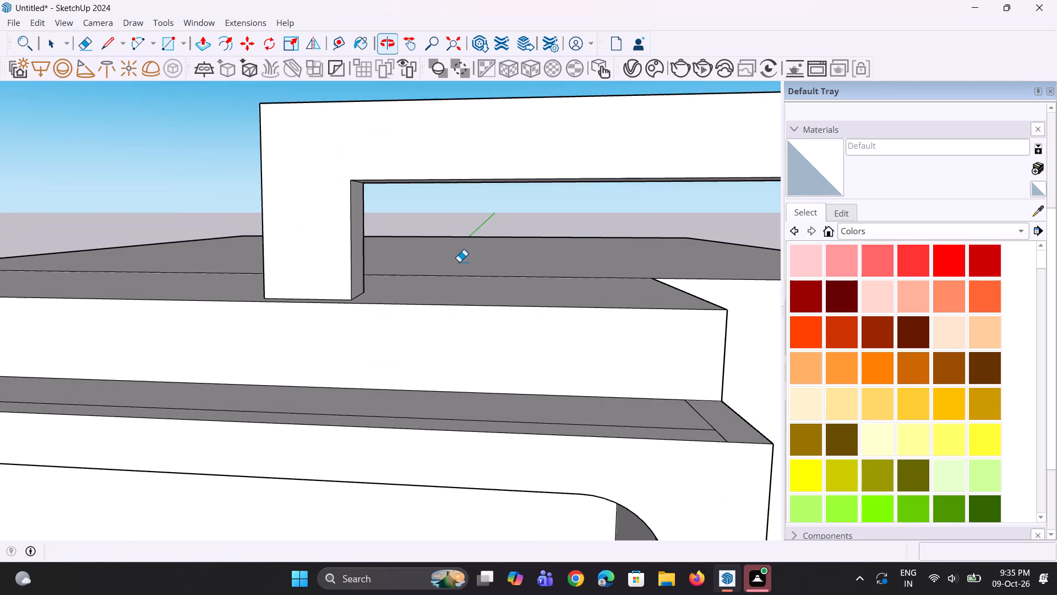
scroll(394, 218, up, 3)
scroll(393, 218, down, 6)
key(a)
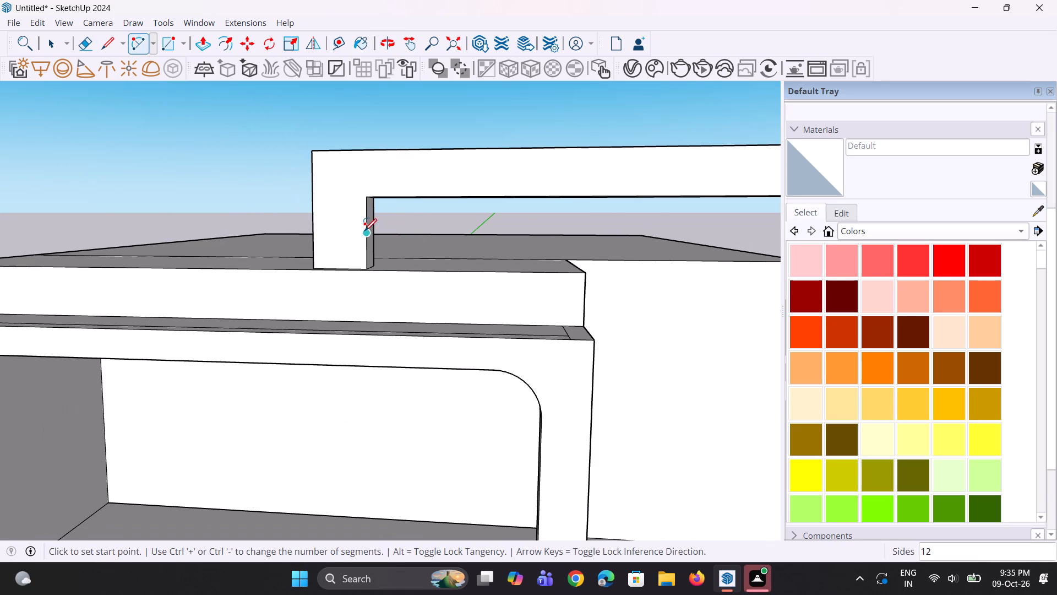
click(368, 224)
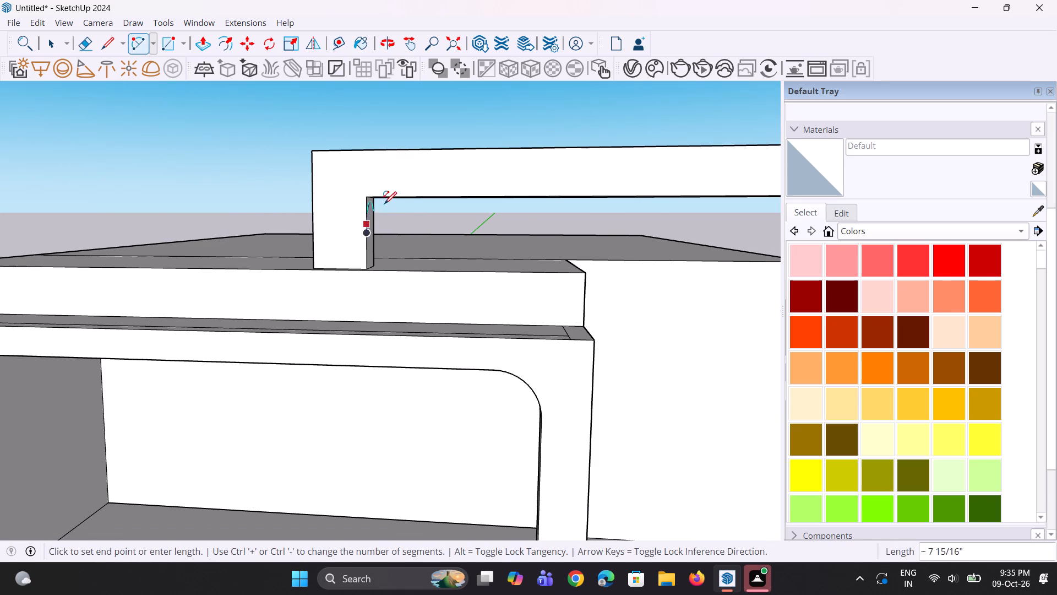
double_click(392, 198)
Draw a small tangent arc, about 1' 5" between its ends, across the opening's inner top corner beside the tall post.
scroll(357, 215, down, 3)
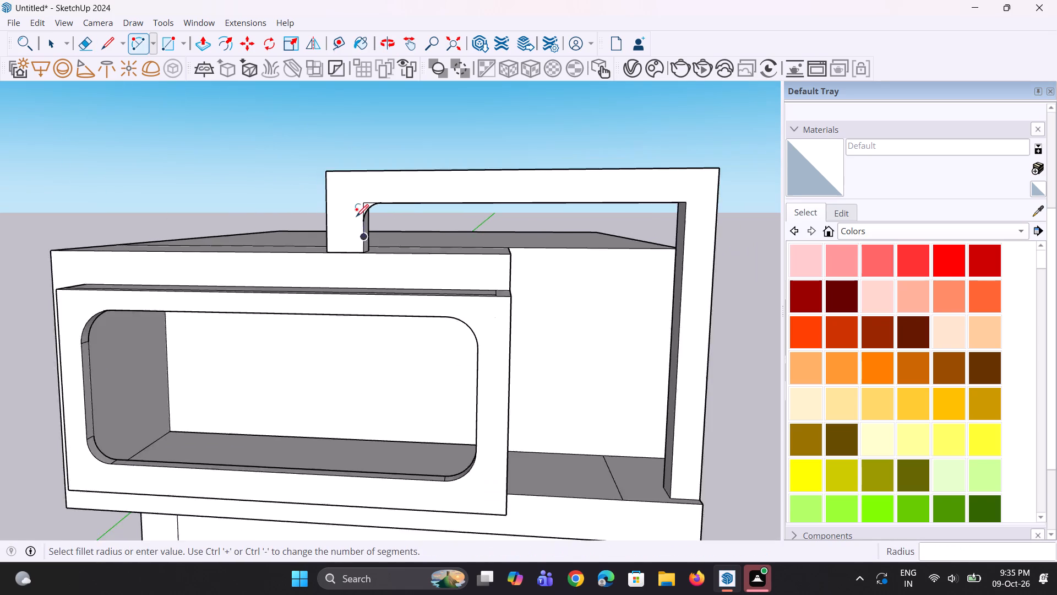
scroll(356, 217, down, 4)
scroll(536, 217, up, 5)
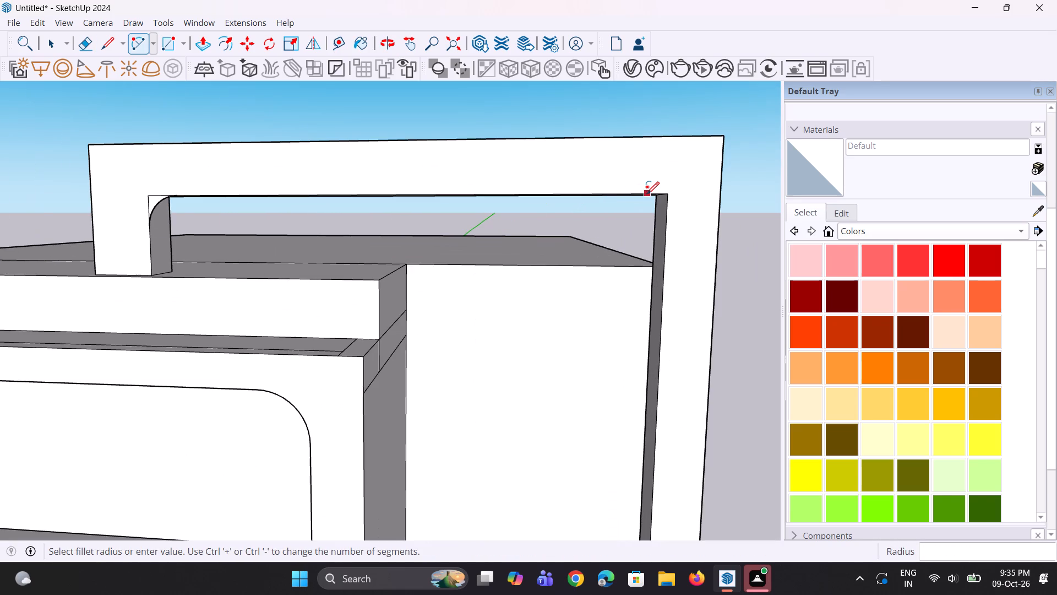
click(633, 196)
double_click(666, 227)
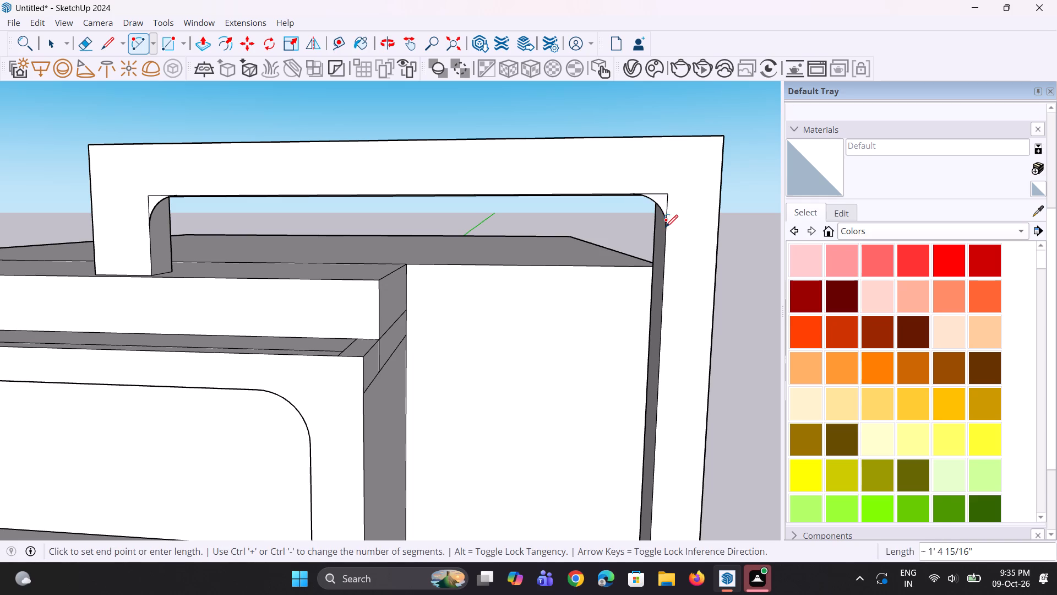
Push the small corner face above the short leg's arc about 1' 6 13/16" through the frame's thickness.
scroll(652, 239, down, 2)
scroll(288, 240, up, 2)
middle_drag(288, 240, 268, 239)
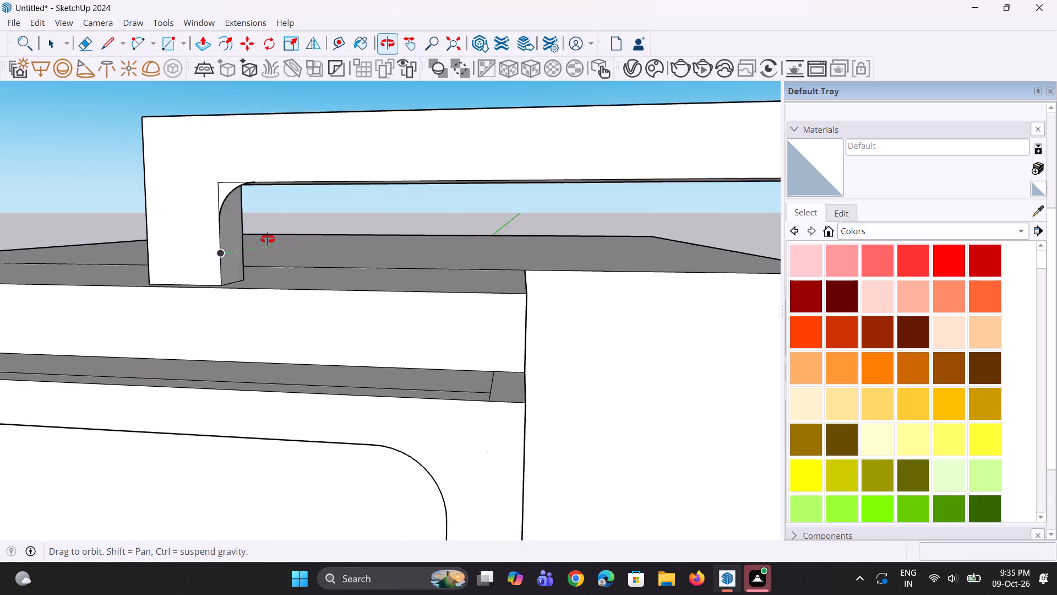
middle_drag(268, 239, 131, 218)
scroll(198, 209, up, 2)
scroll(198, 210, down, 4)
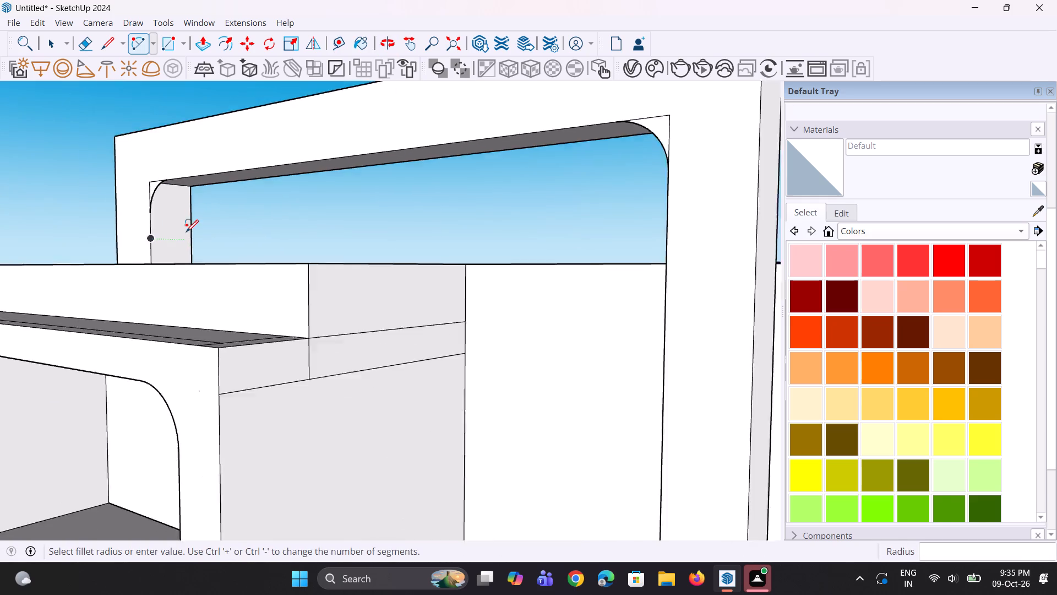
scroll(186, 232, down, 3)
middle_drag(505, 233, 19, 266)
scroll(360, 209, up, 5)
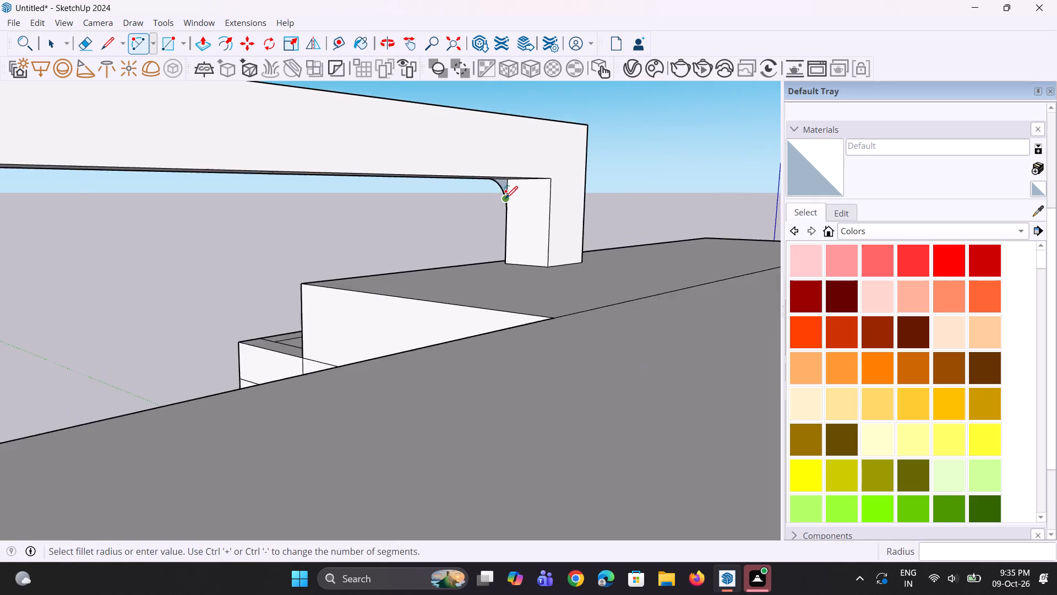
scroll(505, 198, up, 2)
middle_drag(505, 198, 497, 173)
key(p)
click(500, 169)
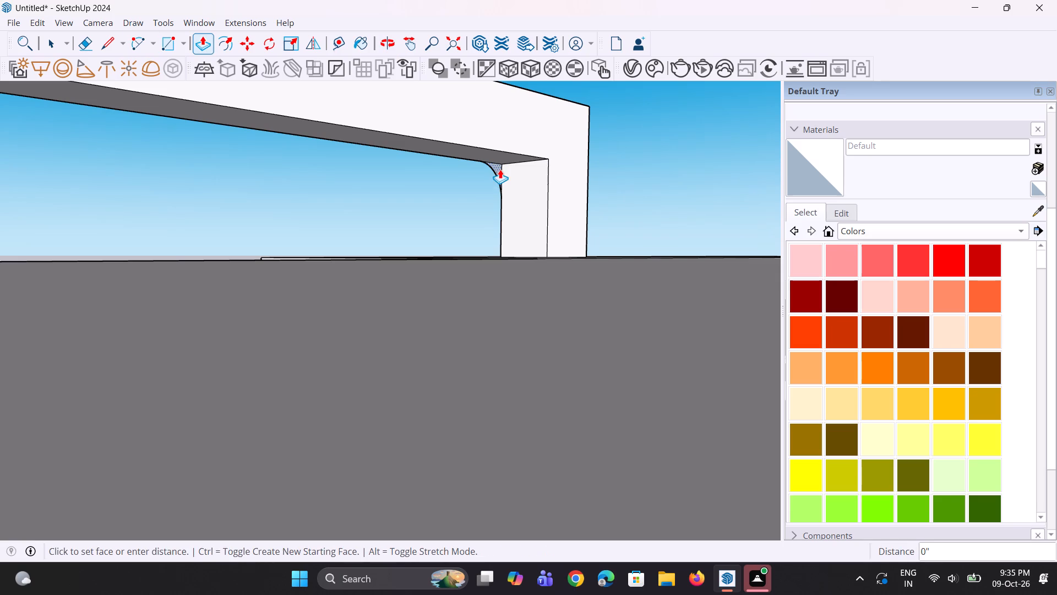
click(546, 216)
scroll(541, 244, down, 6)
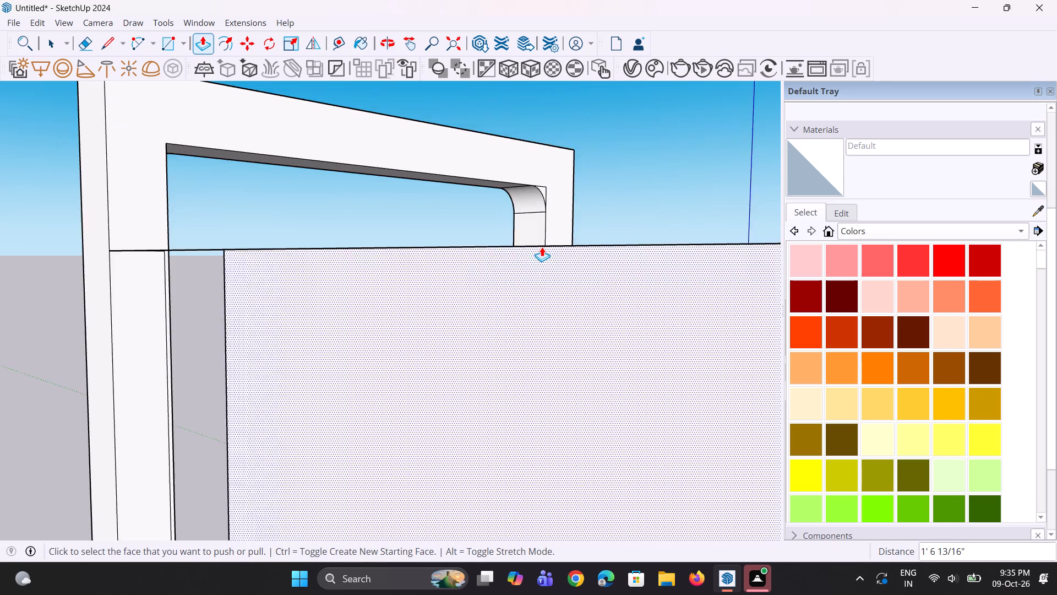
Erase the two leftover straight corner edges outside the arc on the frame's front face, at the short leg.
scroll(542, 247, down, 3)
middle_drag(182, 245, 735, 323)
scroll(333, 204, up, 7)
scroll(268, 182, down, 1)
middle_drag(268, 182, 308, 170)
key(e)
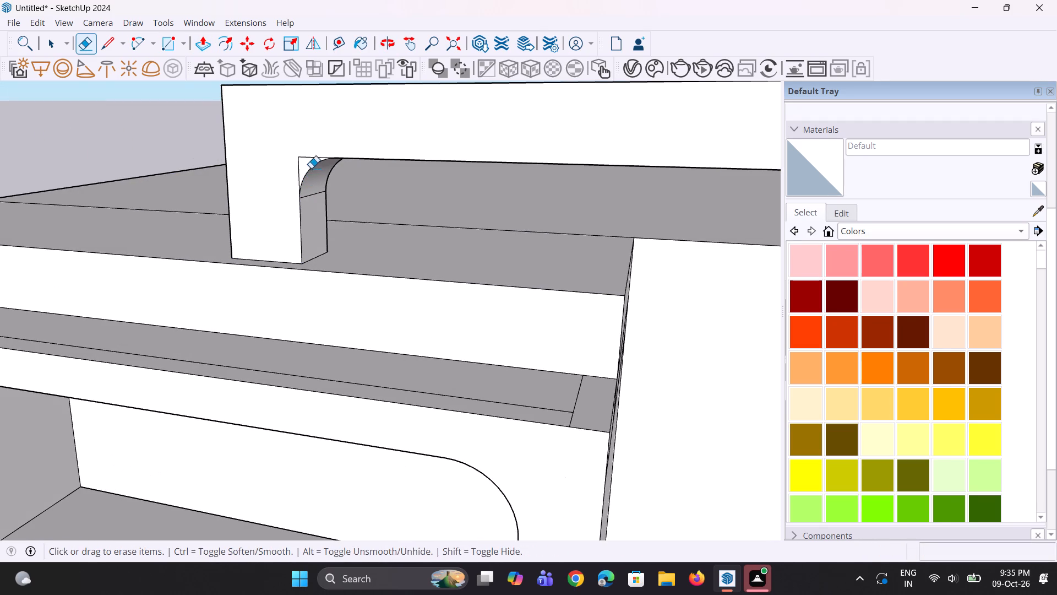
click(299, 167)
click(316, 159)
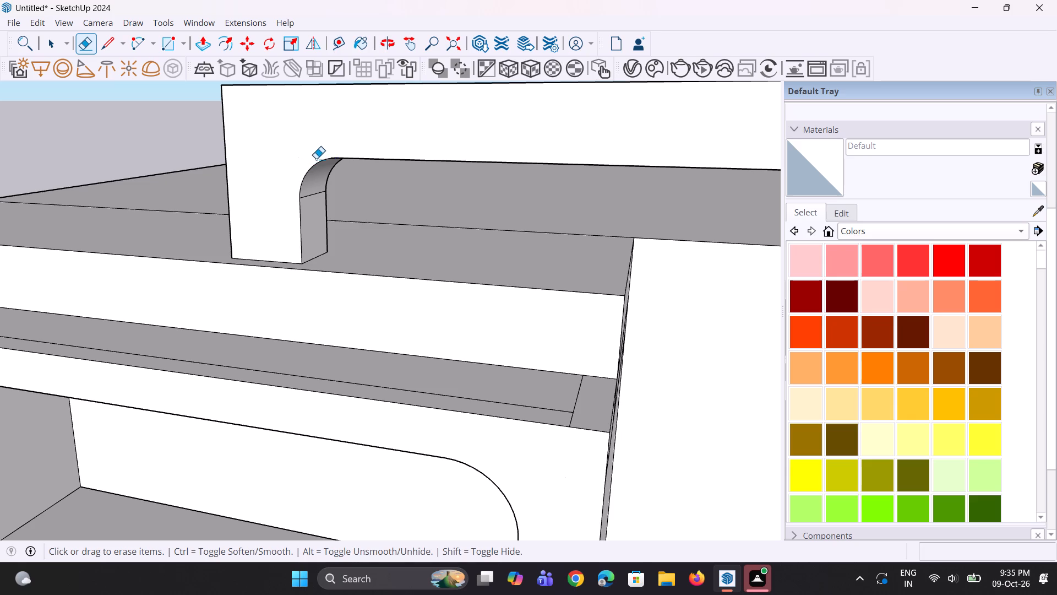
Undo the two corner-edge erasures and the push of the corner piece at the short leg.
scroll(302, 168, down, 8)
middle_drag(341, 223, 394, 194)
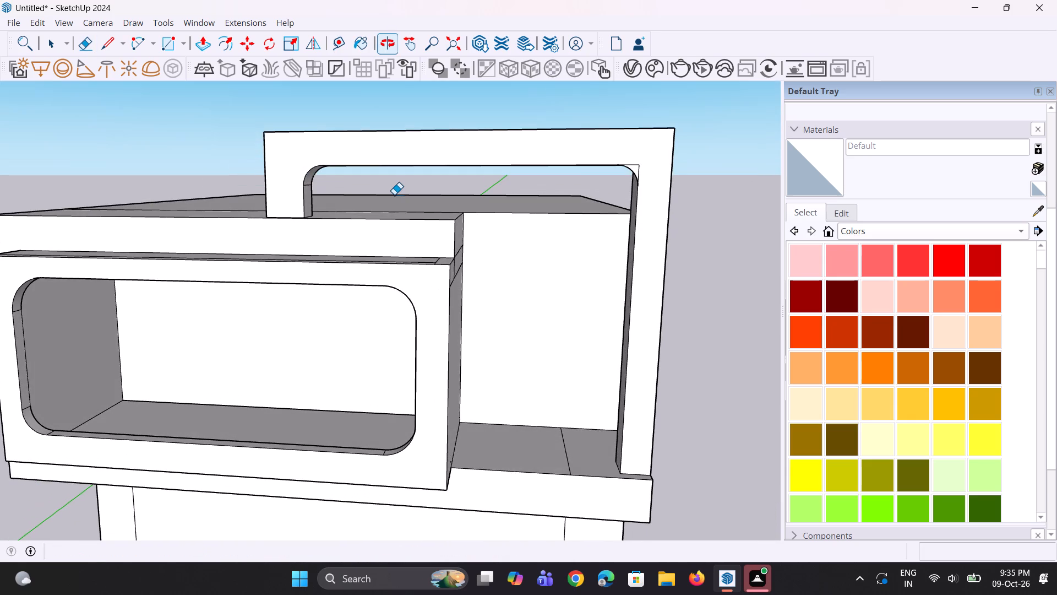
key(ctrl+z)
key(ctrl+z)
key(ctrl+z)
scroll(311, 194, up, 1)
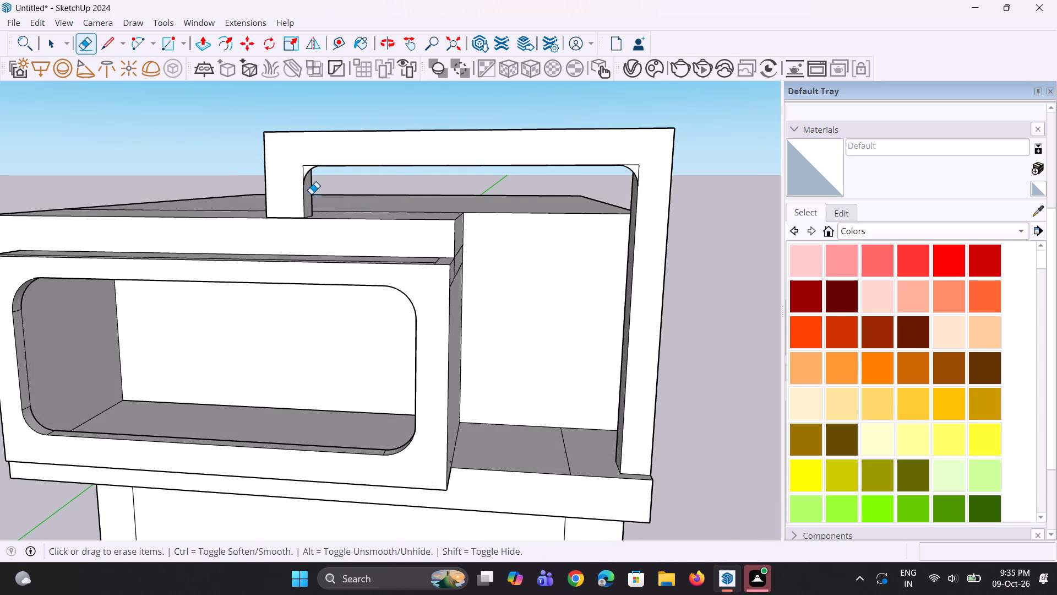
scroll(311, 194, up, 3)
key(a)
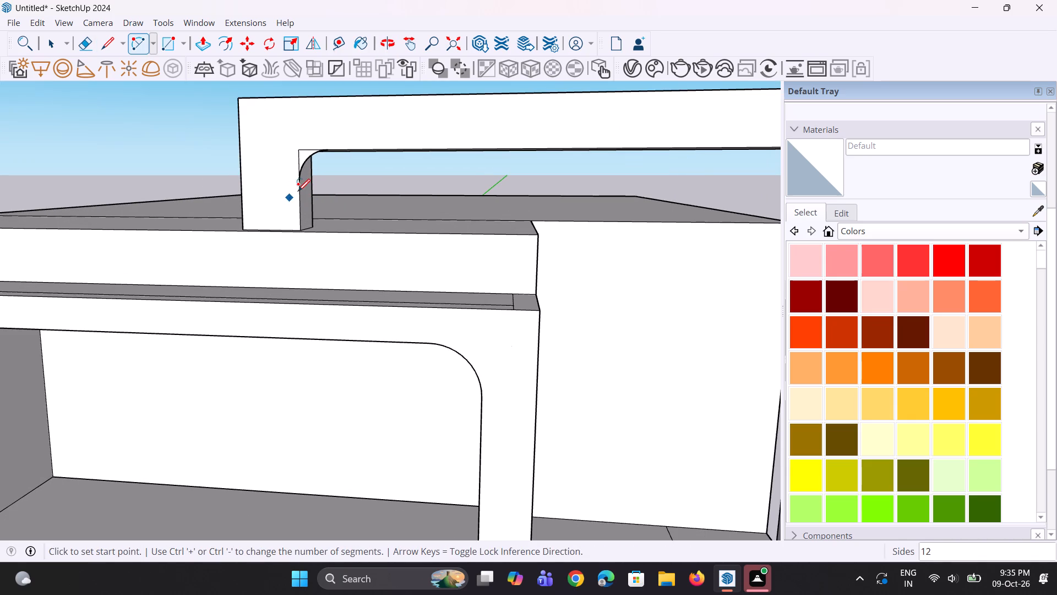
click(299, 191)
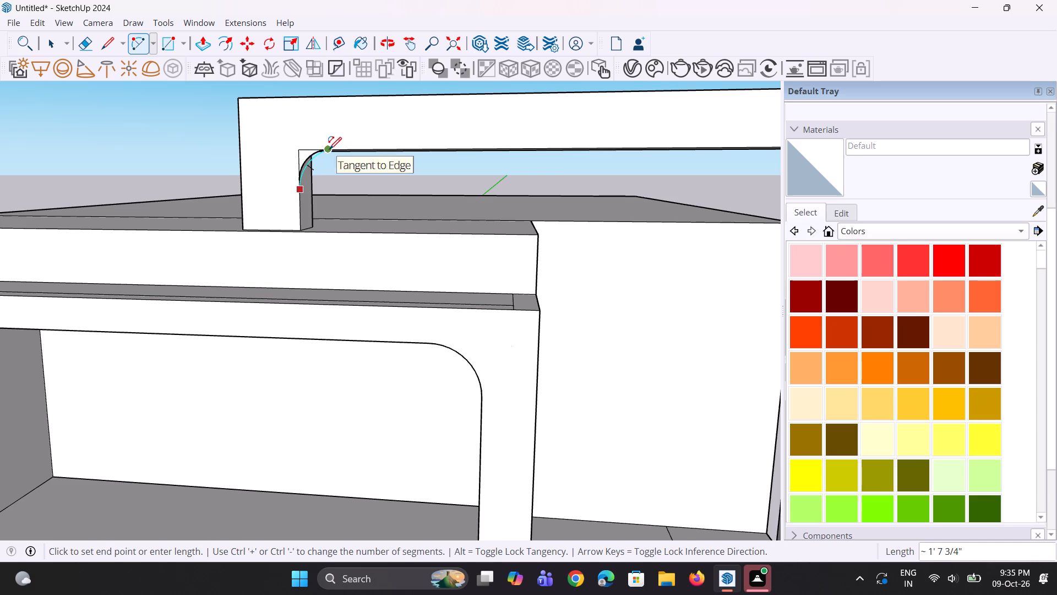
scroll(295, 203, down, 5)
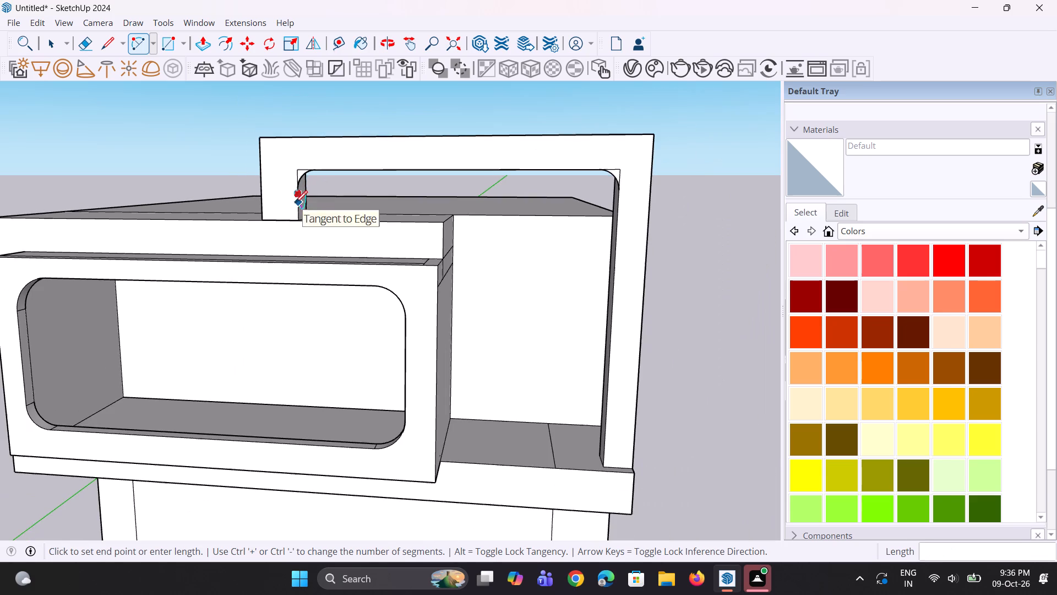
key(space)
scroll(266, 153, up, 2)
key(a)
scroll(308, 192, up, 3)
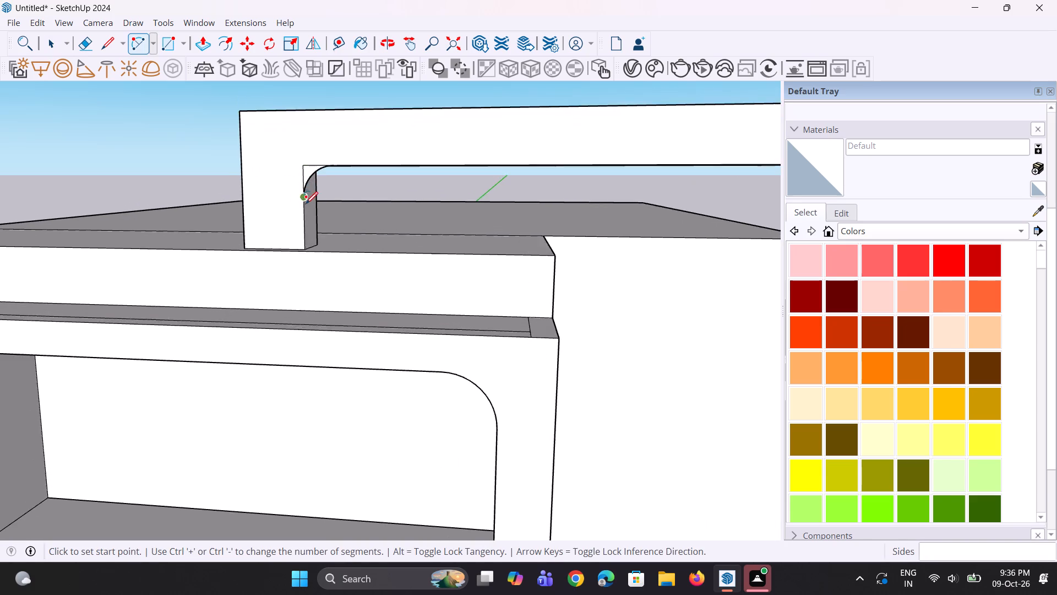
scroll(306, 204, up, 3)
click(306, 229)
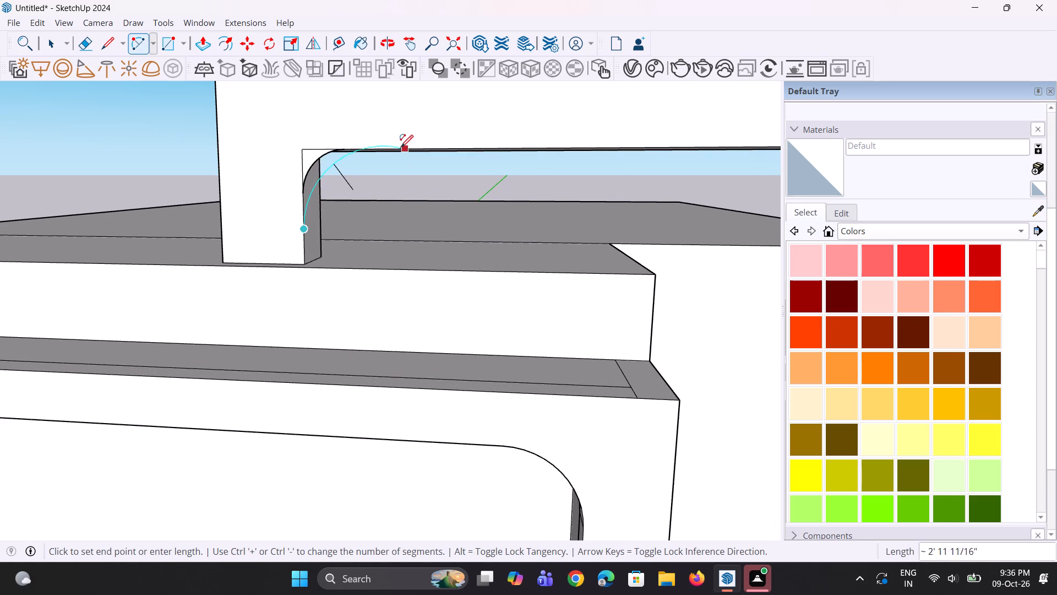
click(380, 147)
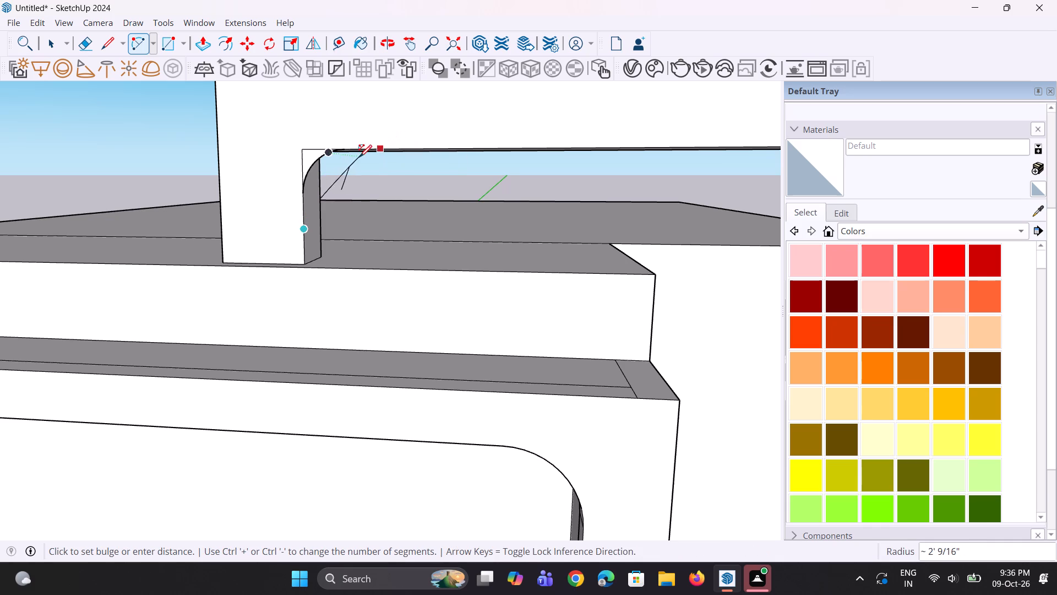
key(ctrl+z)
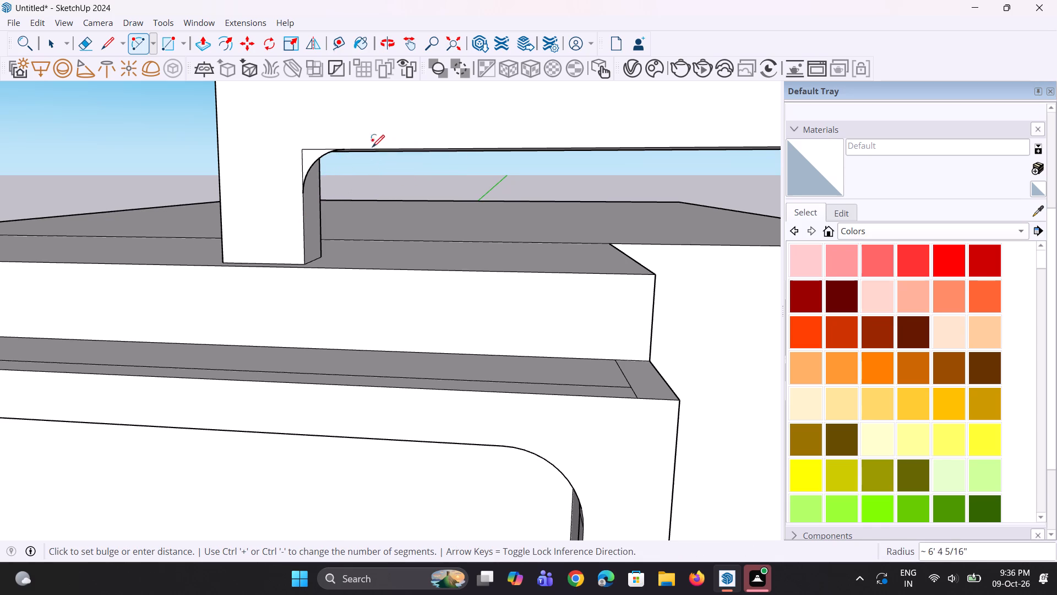
Draw a larger tangent arc across the opening's inner corner at the short leg, starting lower on the leg's edge.
click(306, 230)
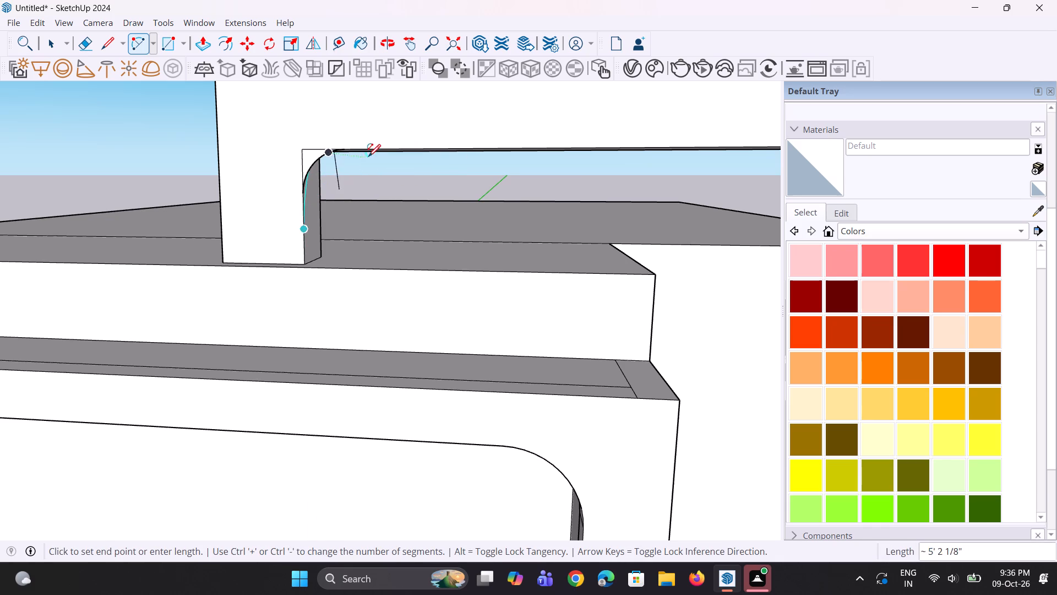
double_click(377, 149)
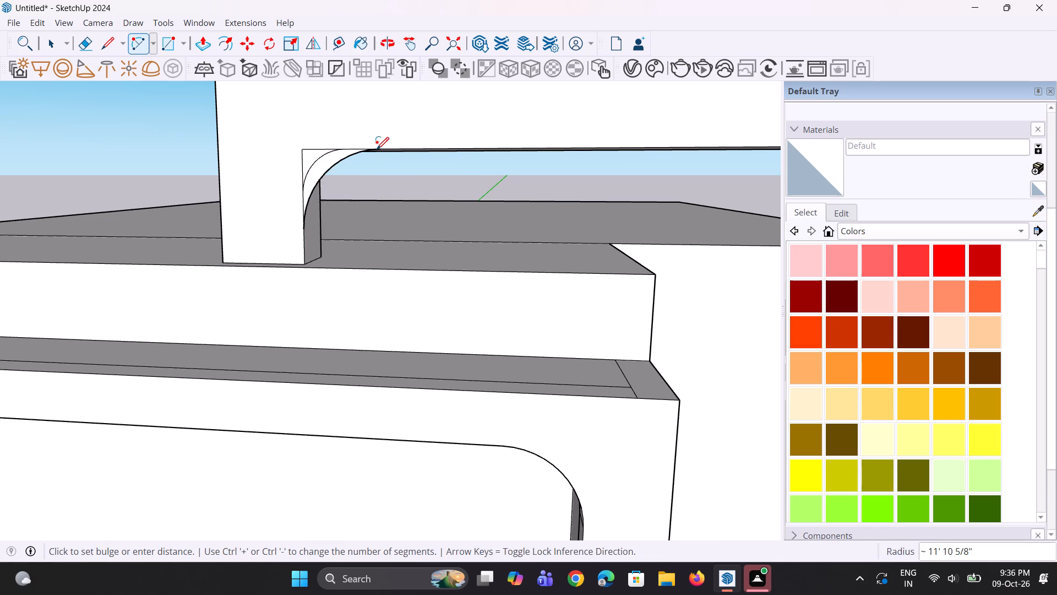
Draw a larger tangent arc, about 2' 1" between its ends, across the opening's inner top corner at the tall post.
scroll(319, 193, down, 3)
middle_drag(317, 198, 248, 194)
scroll(298, 185, up, 2)
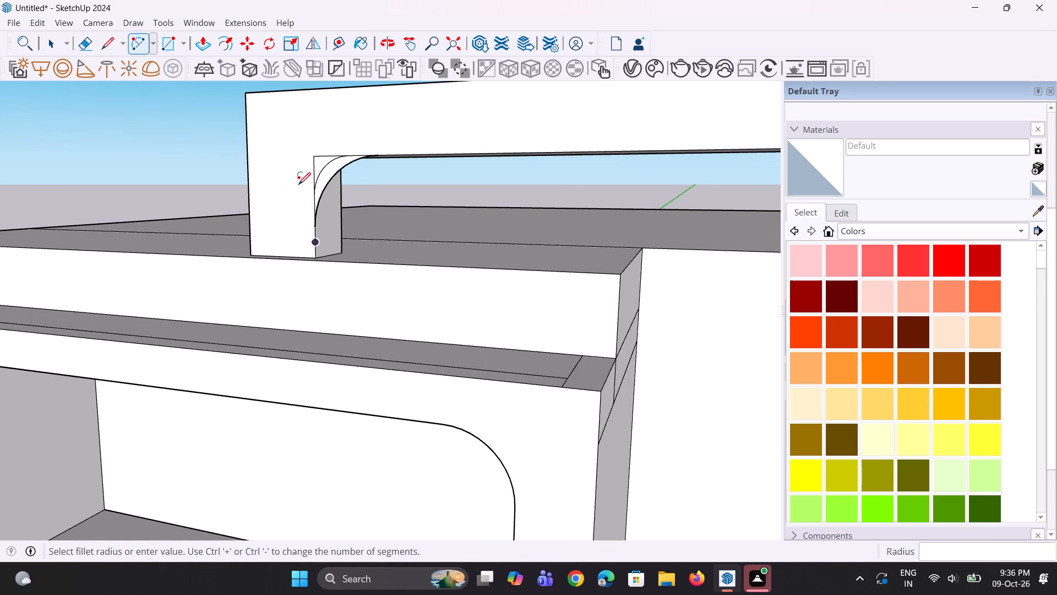
key(space)
key(space)
scroll(318, 185, up, 2)
scroll(317, 197, down, 6)
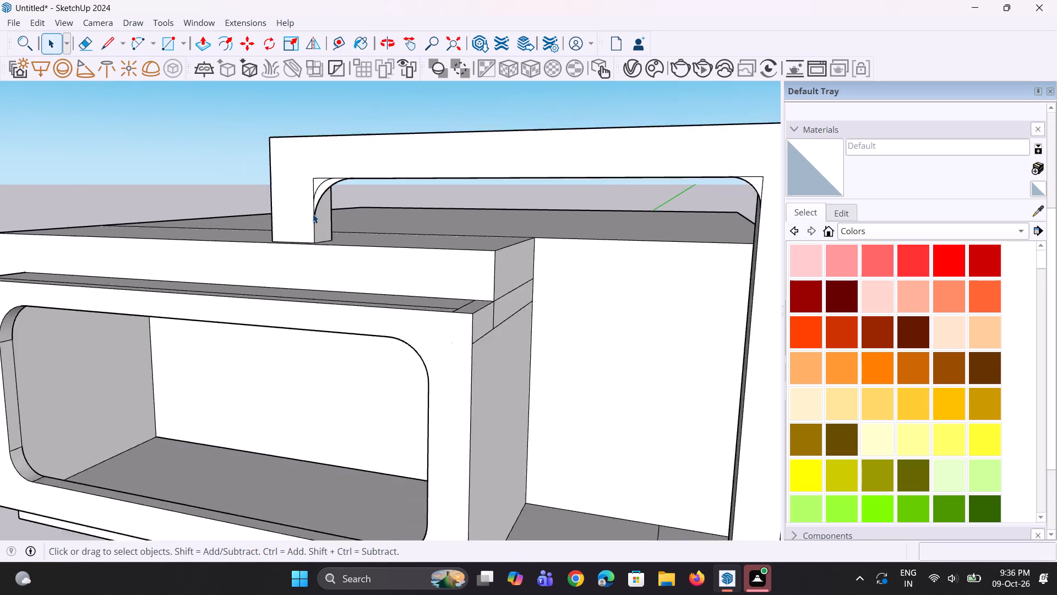
scroll(313, 214, down, 5)
middle_drag(611, 267, 656, 258)
scroll(612, 211, up, 2)
key(a)
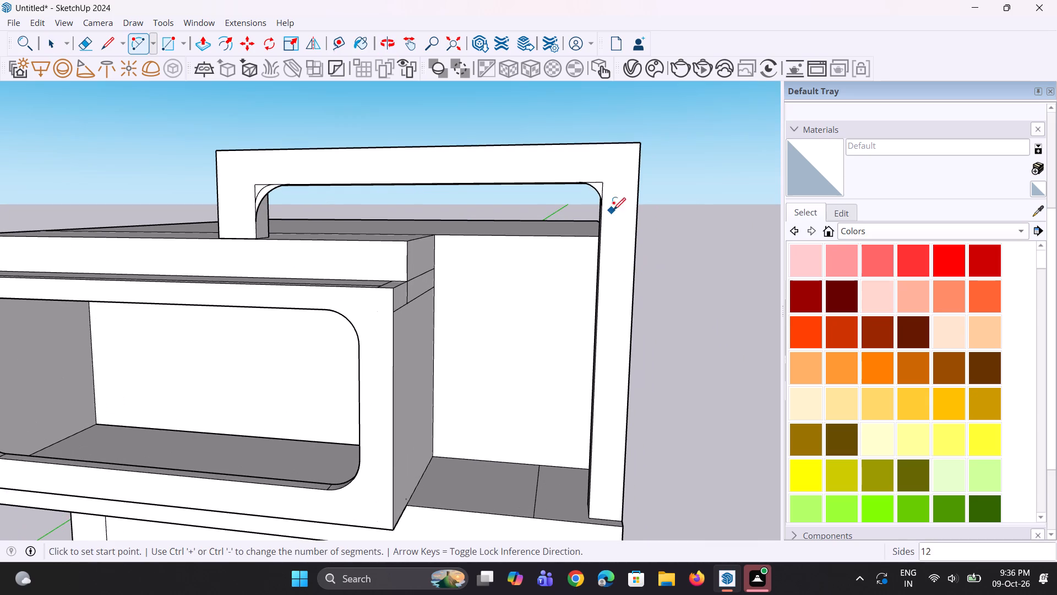
scroll(621, 192, up, 2)
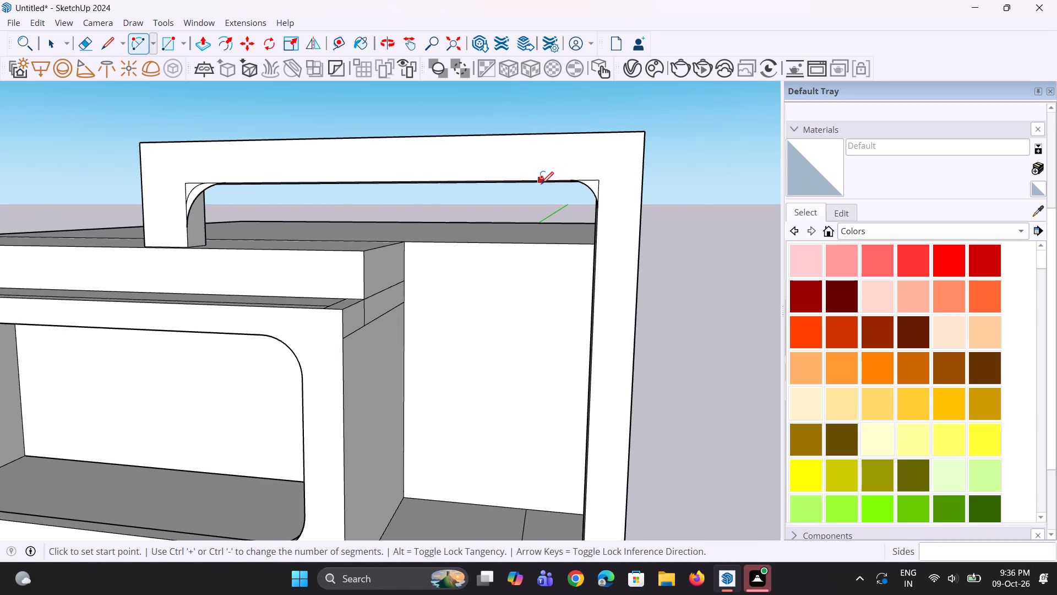
click(557, 184)
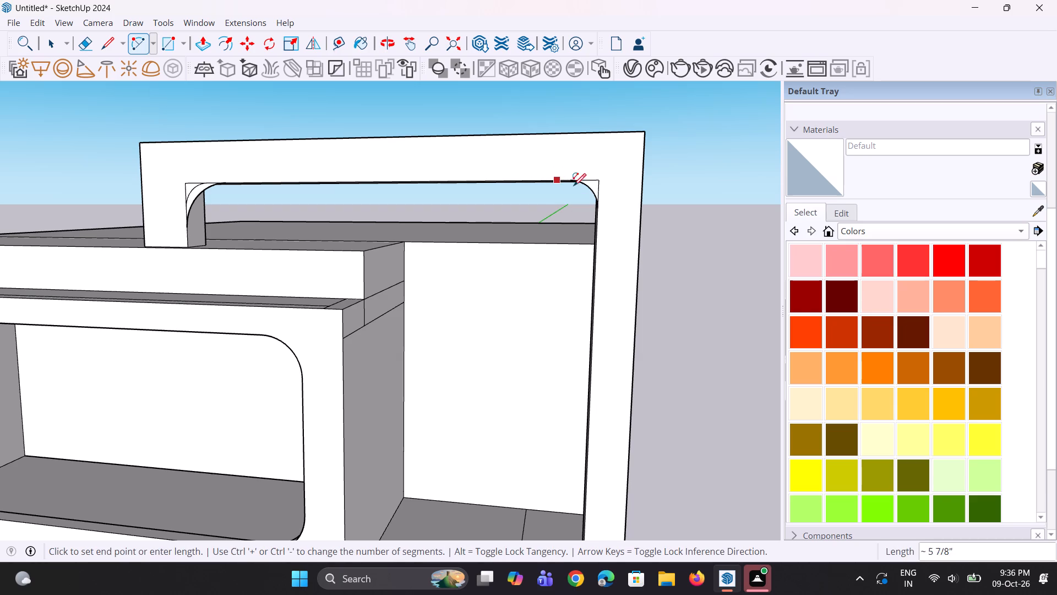
double_click(597, 224)
Erase the smaller arc left inside the rounded corner area at the tall post.
middle_click(604, 240)
scroll(614, 197, up, 1)
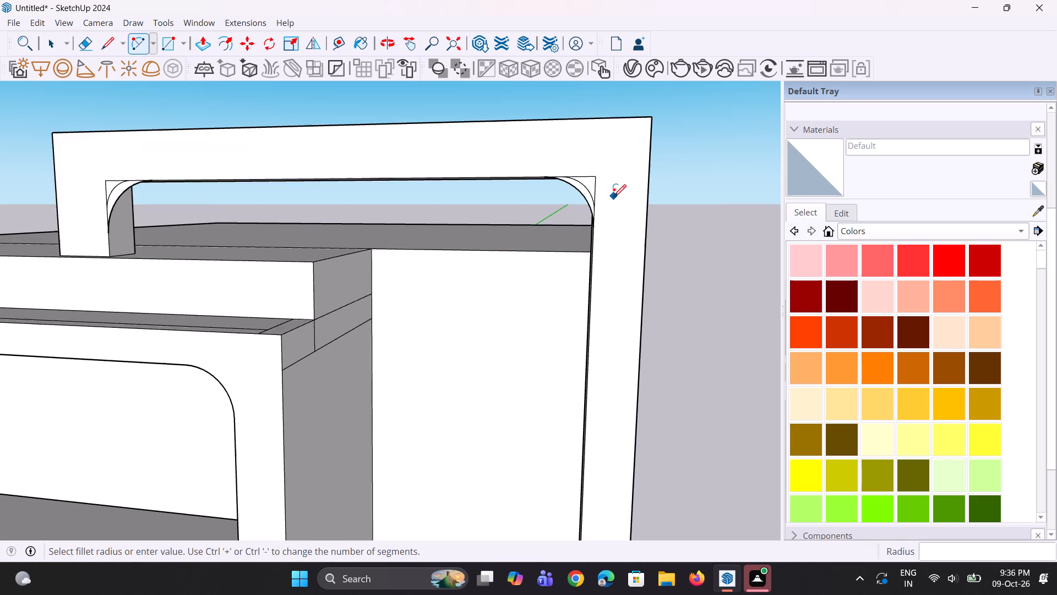
scroll(614, 197, up, 2)
key(space)
scroll(593, 198, up, 3)
key(e)
click(586, 191)
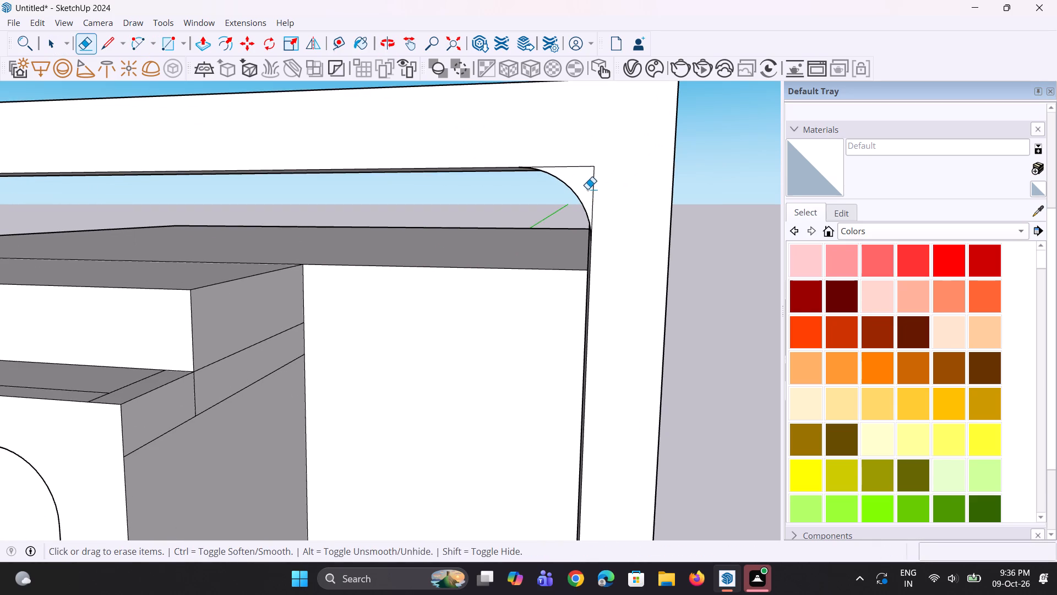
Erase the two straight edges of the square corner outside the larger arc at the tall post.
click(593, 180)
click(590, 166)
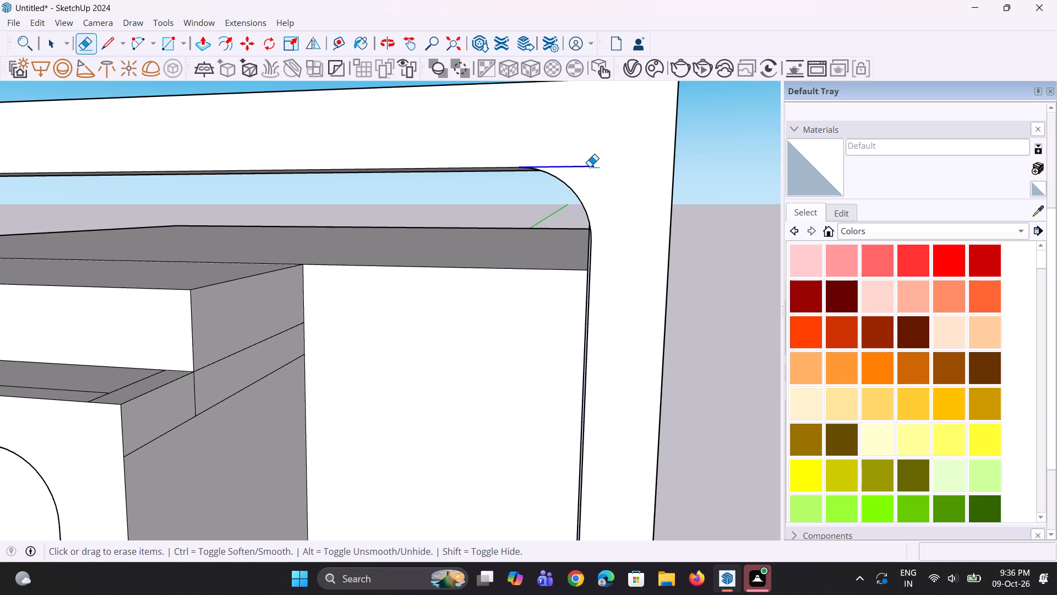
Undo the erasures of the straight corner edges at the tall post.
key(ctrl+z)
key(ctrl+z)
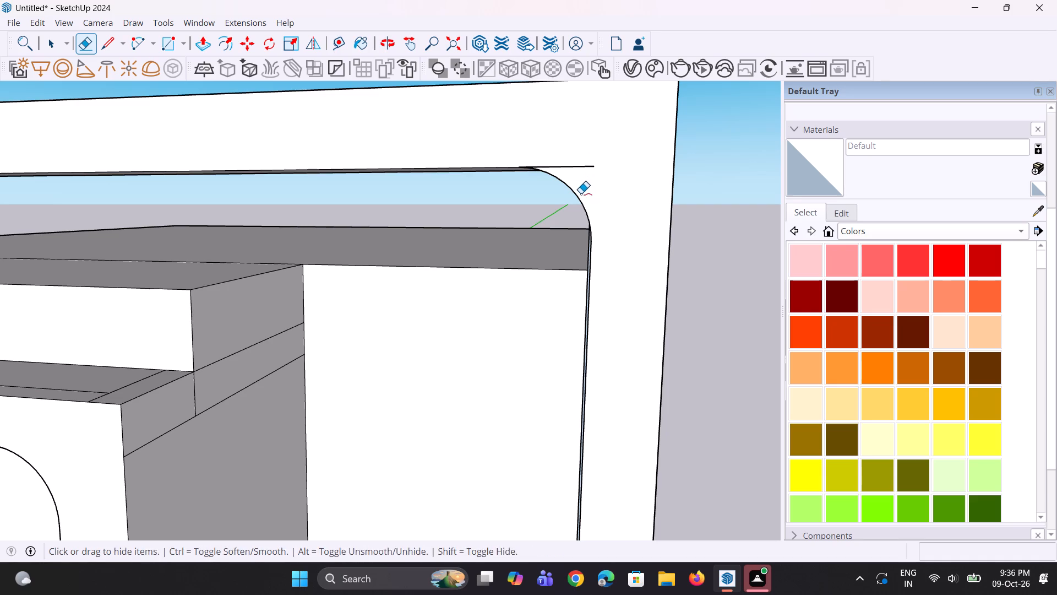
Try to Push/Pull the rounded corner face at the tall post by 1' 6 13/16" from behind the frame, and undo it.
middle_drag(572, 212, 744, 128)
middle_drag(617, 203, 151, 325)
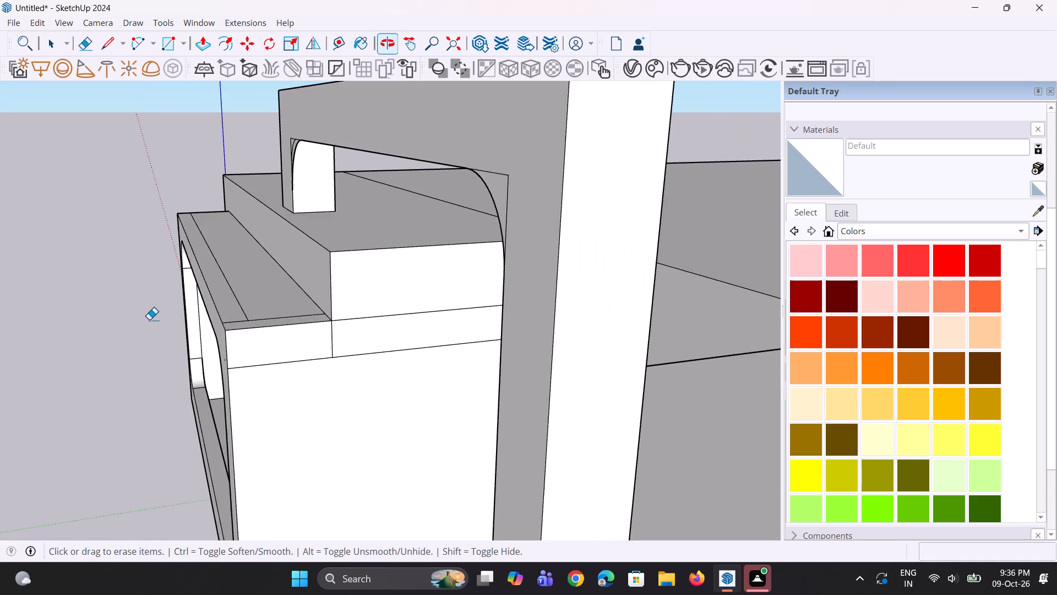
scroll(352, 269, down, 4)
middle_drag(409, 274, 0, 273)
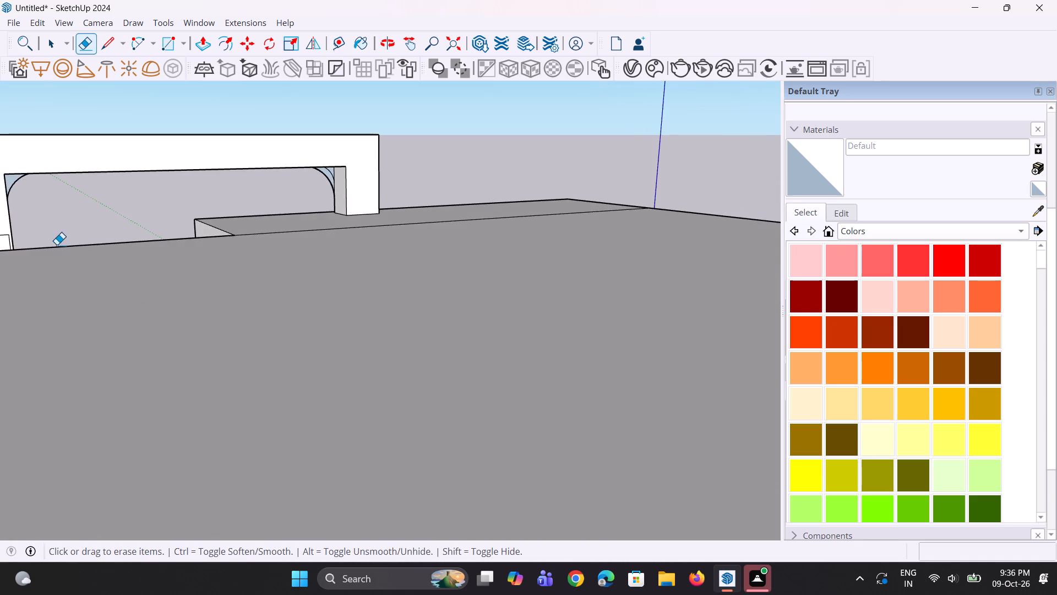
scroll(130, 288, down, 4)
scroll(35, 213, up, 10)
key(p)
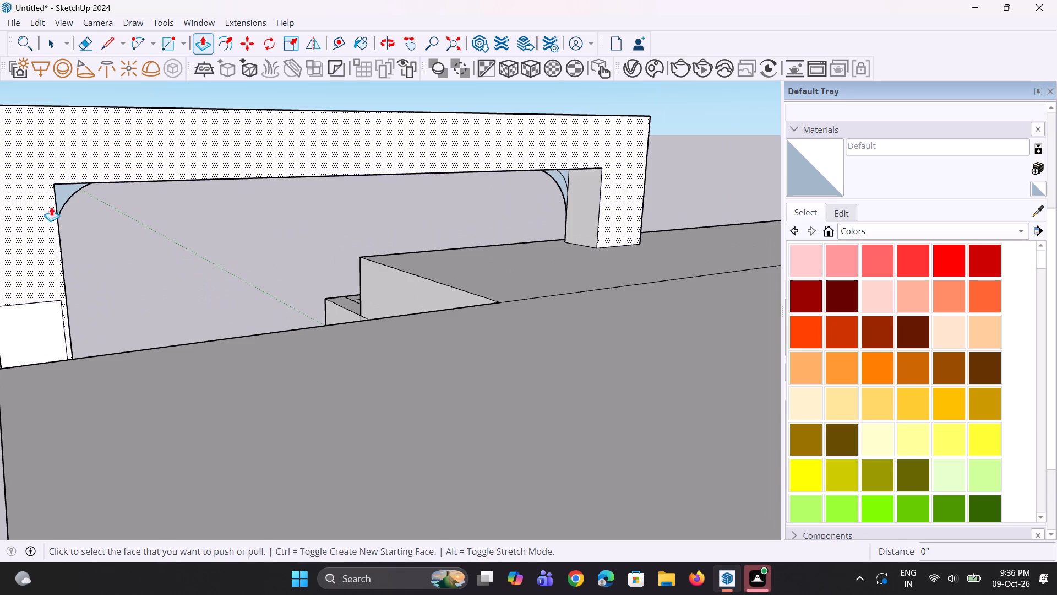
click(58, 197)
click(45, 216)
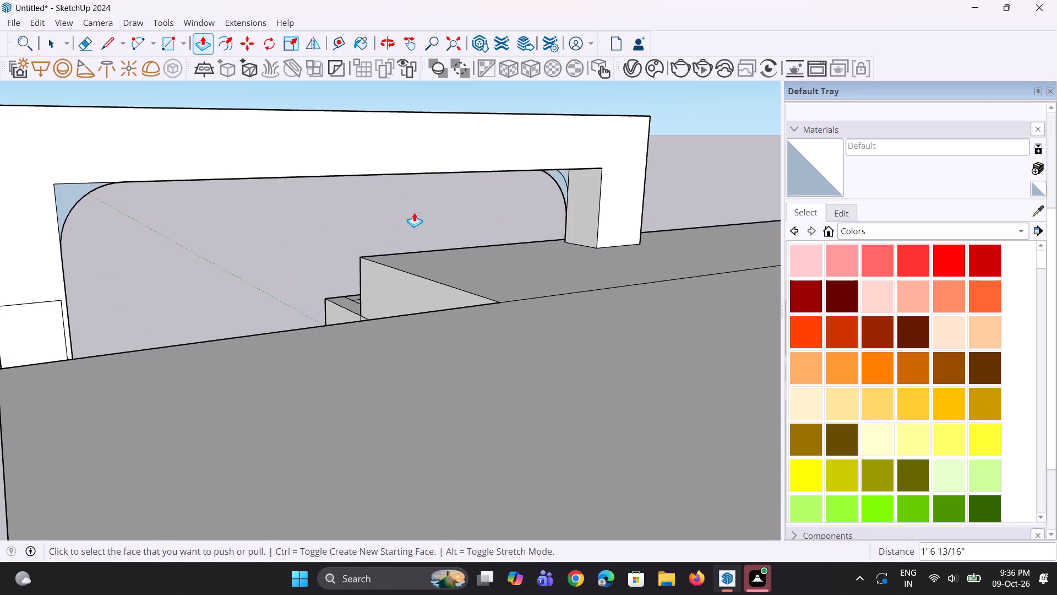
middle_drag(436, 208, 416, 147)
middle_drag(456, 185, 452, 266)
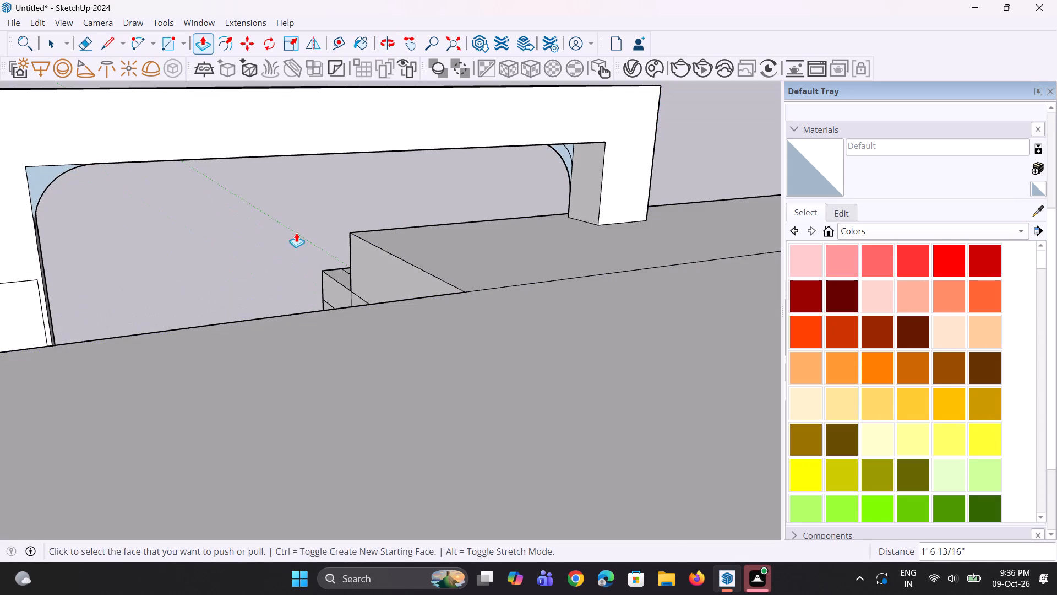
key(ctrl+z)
Push/Pull the rounded corner face at the tall post 1' 6 13/16" through the frame's thickness.
click(41, 174)
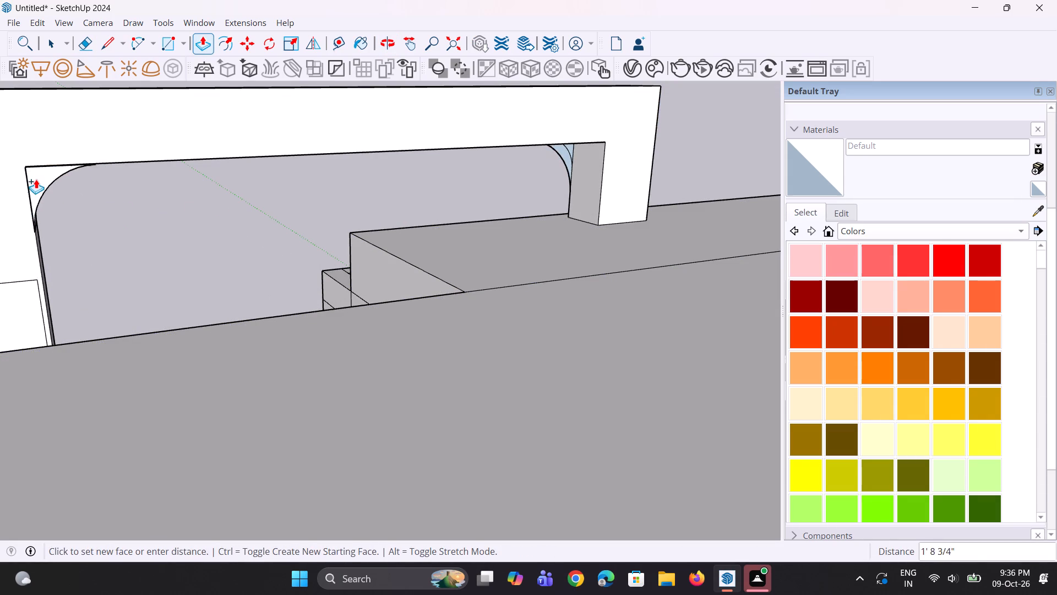
click(31, 163)
Erase the smaller arc left in the rounded corner area at the frame's short post.
middle_drag(204, 221, 143, 165)
scroll(636, 203, up, 1)
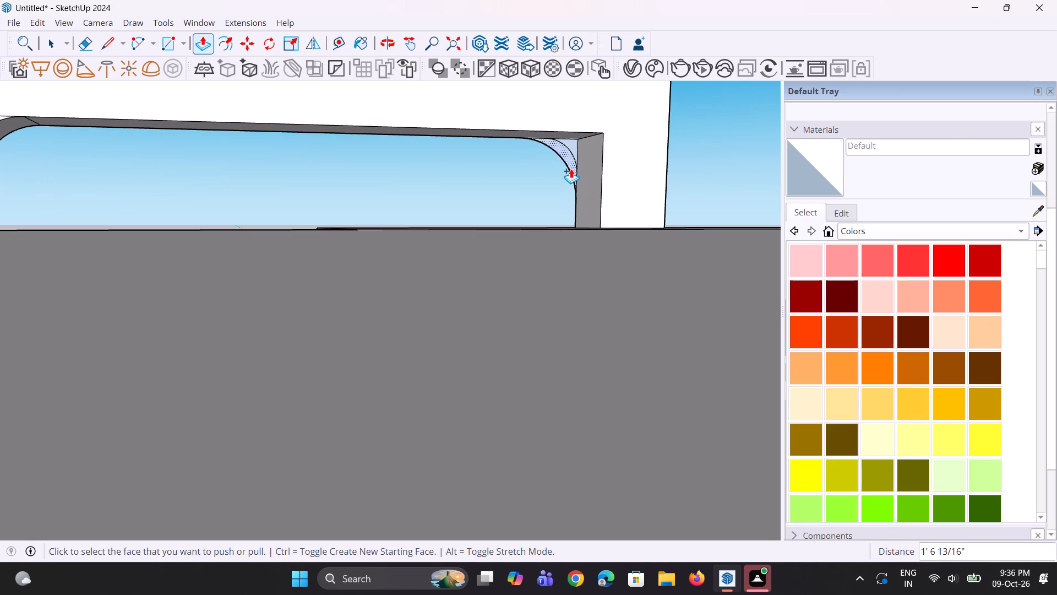
scroll(566, 149, up, 4)
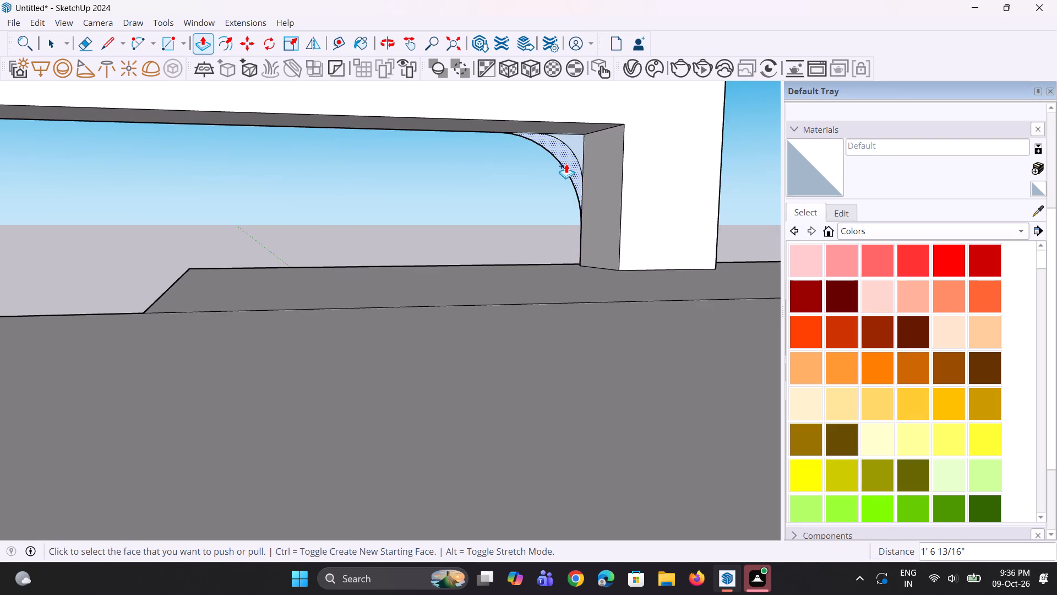
scroll(563, 182, down, 9)
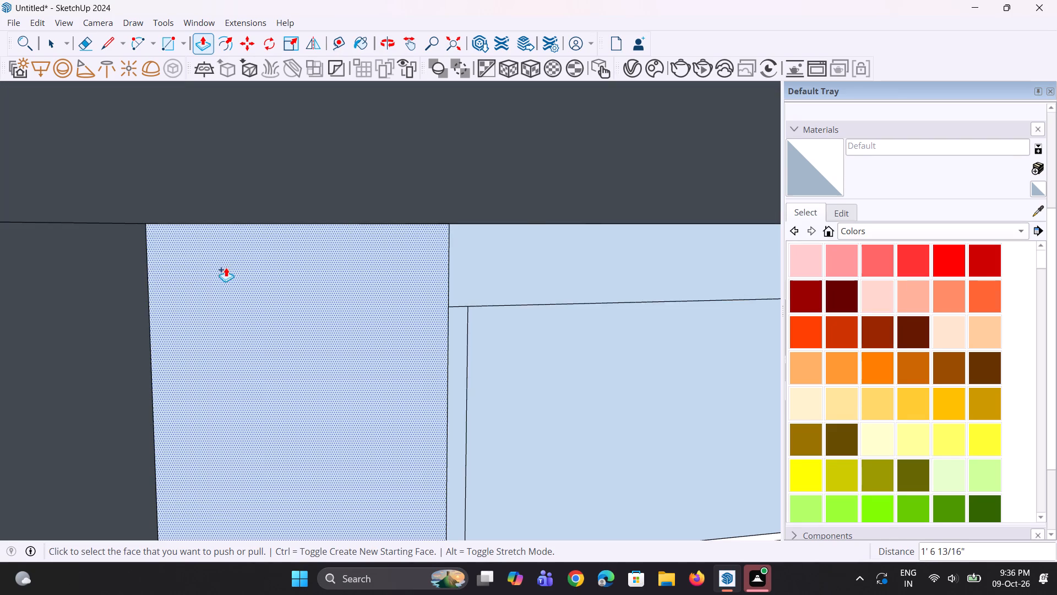
scroll(255, 254, down, 3)
middle_drag(78, 311, 402, 413)
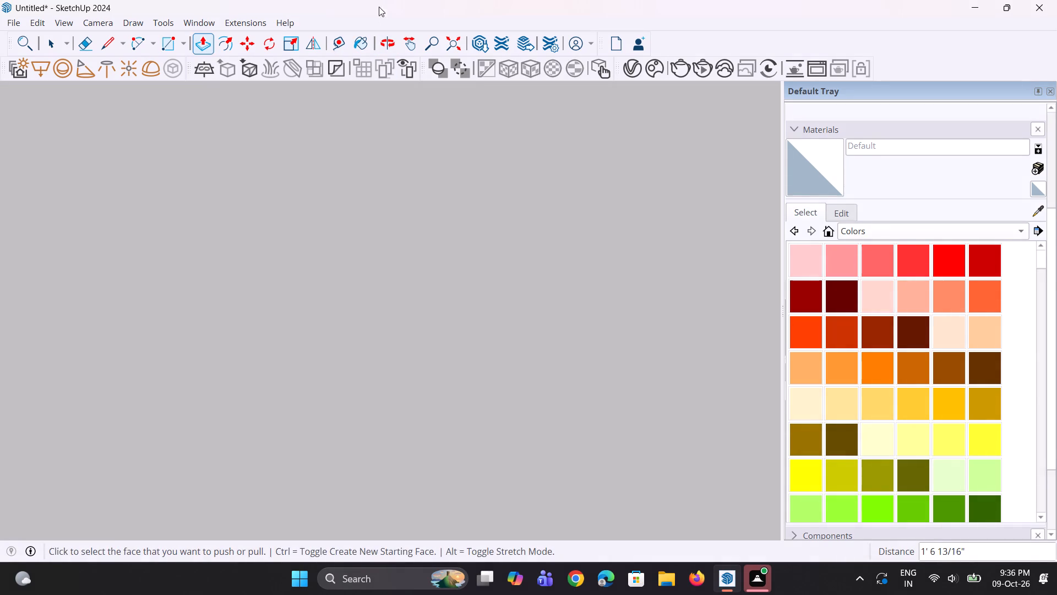
click(448, 49)
scroll(319, 184, down, 1)
middle_drag(327, 191, 343, 196)
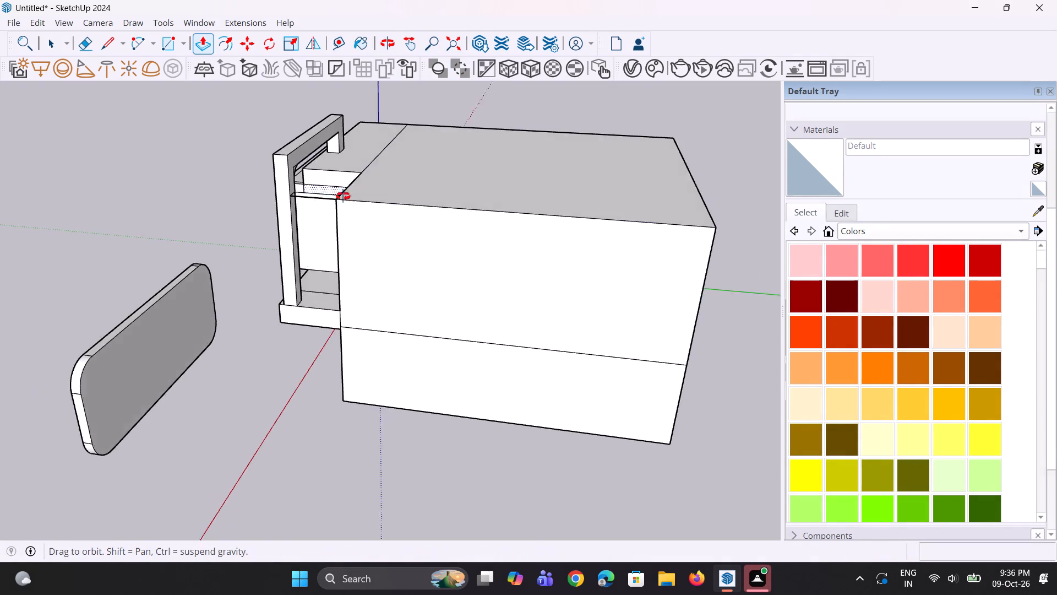
middle_drag(343, 196, 695, 202)
scroll(277, 156, up, 14)
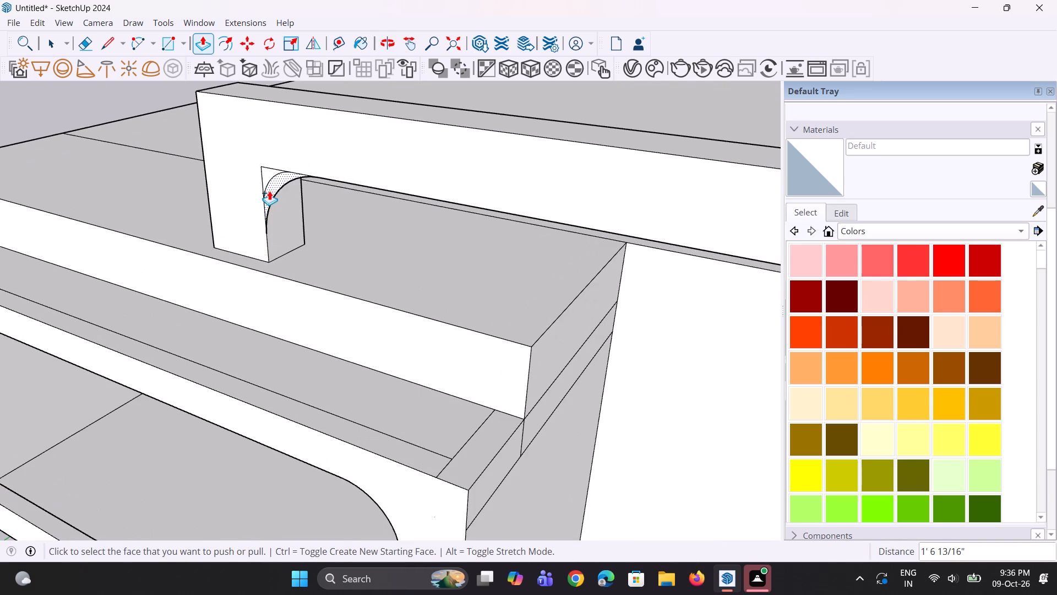
key(e)
click(279, 174)
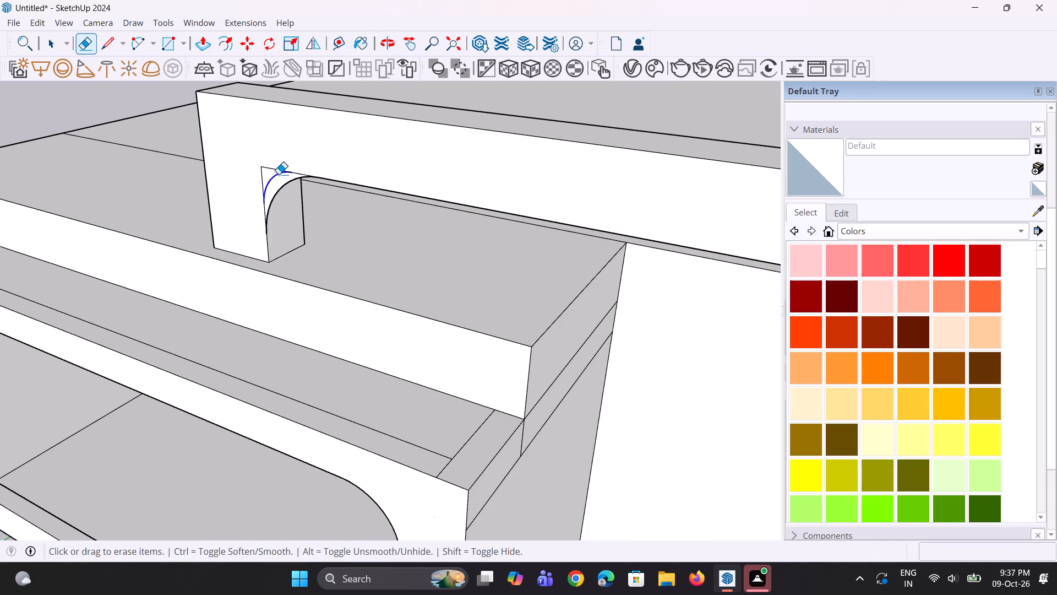
Push/Pull the rounded corner face at the short post 1' 6 13/16" to the frame's back face.
scroll(288, 192, down, 3)
middle_drag(583, 199, 84, 183)
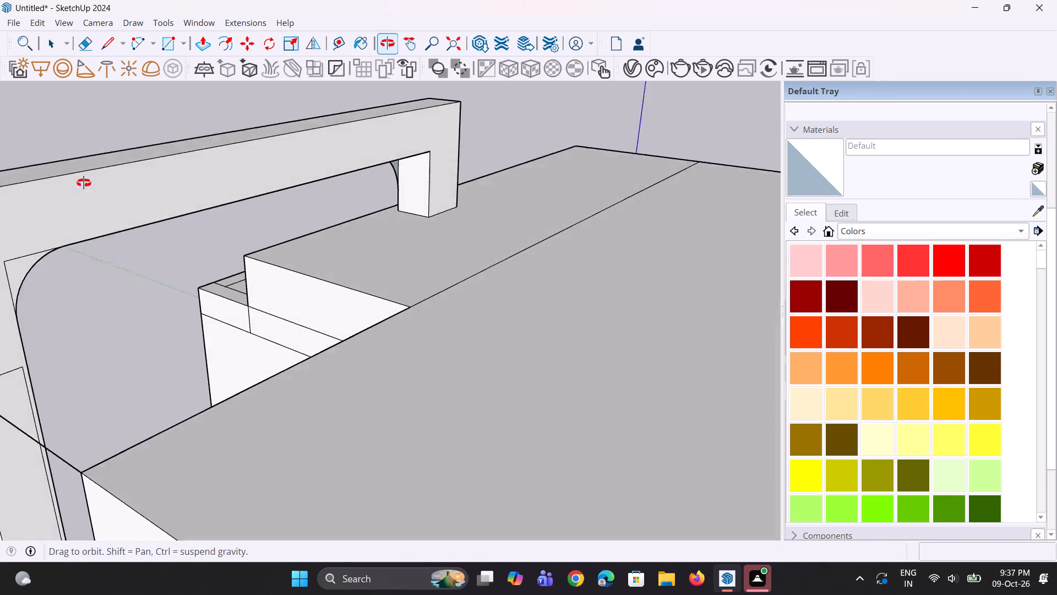
middle_drag(84, 183, 77, 154)
scroll(415, 217, up, 3)
middle_drag(412, 176, 393, 150)
key(o)
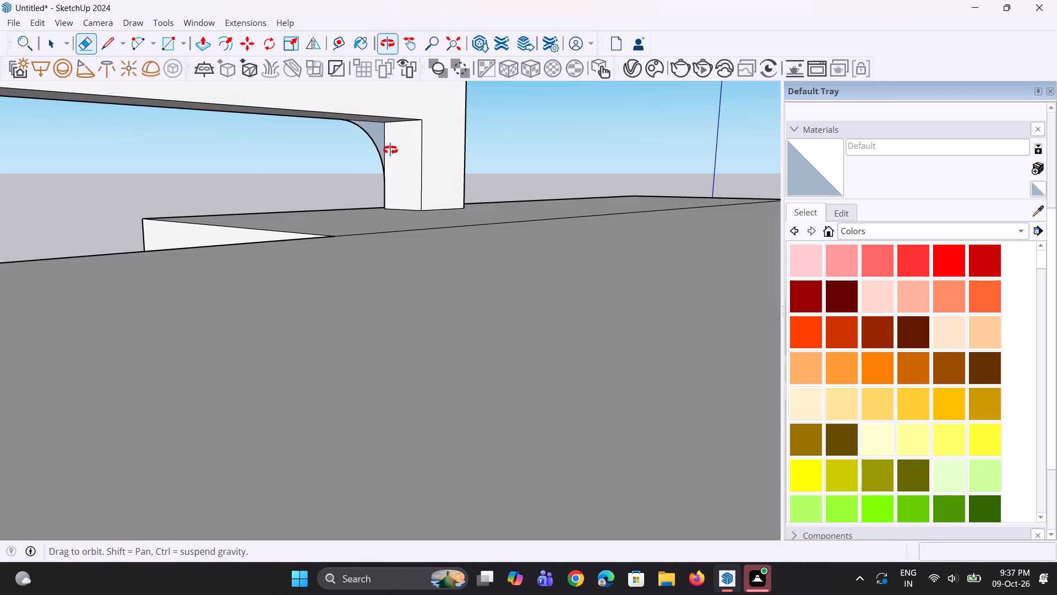
key(p)
click(380, 136)
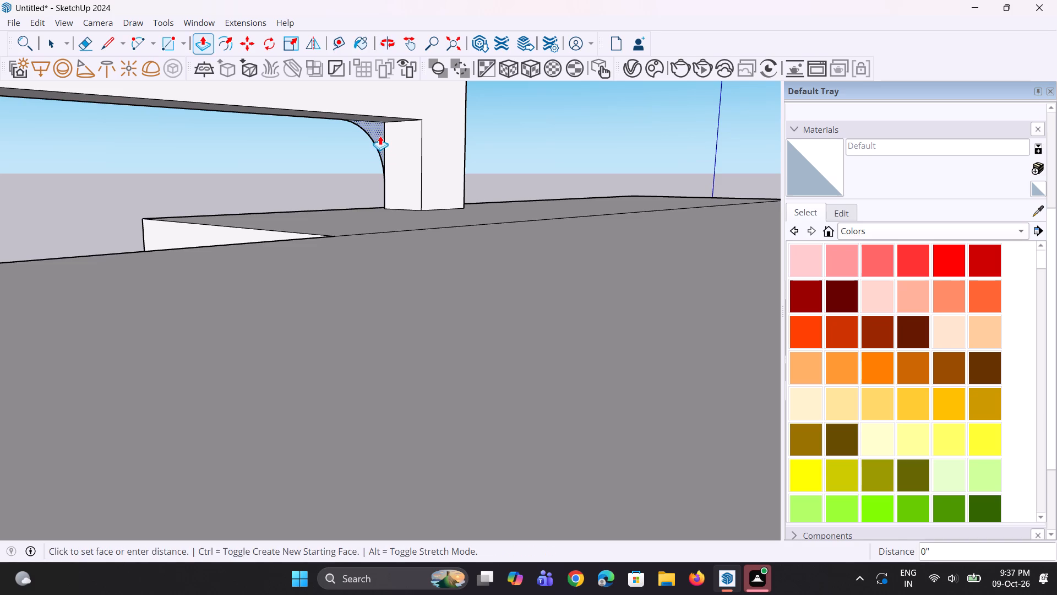
click(422, 120)
Erase the two straight edges of the old square corner on the frame's front face at the short post.
scroll(431, 155, down, 8)
middle_drag(162, 222, 609, 310)
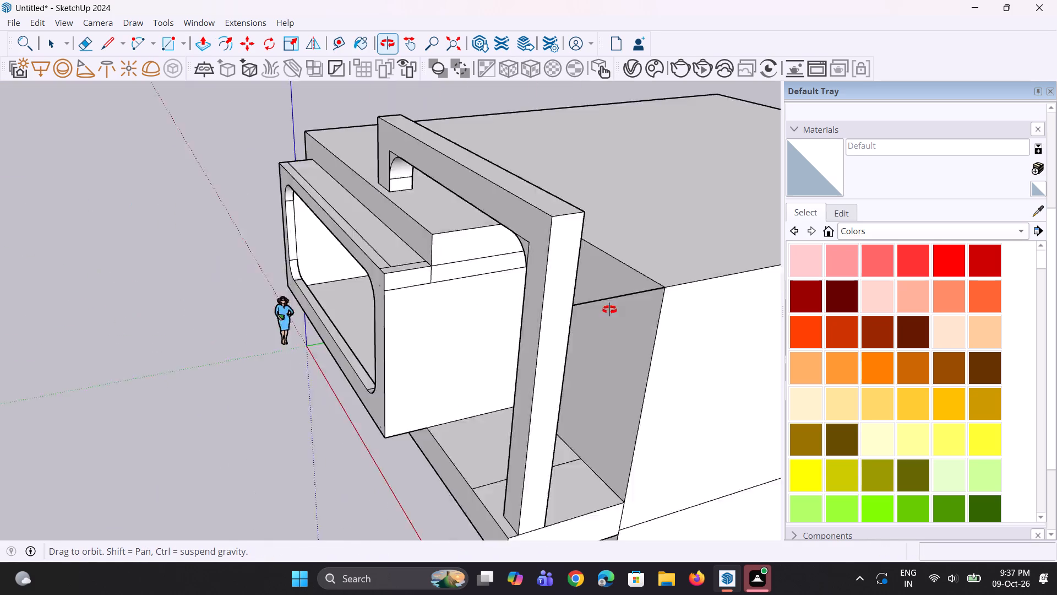
middle_drag(609, 310, 696, 291)
scroll(388, 165, up, 10)
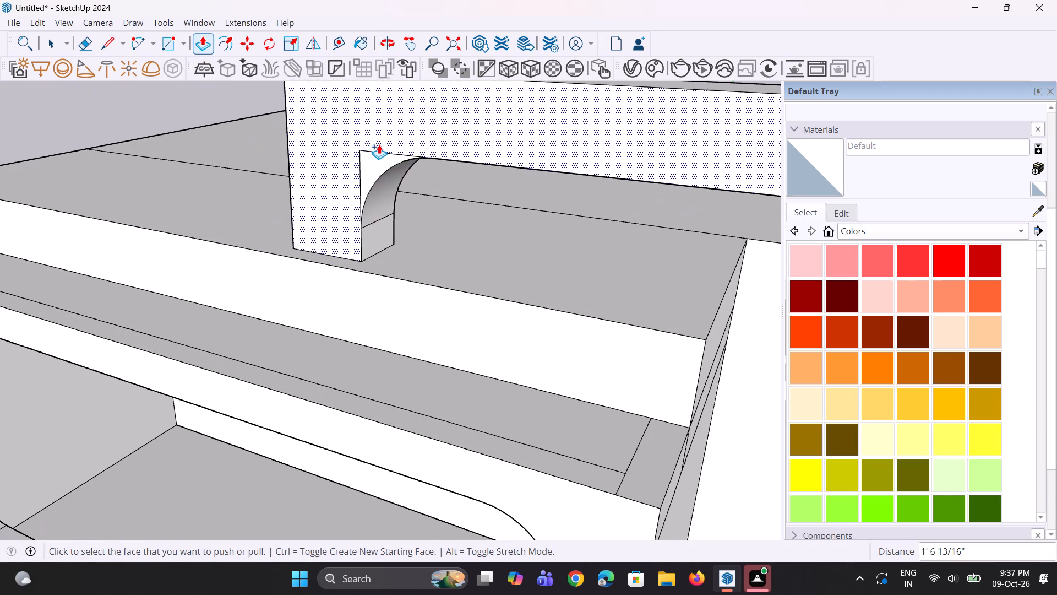
key(e)
click(365, 150)
click(359, 159)
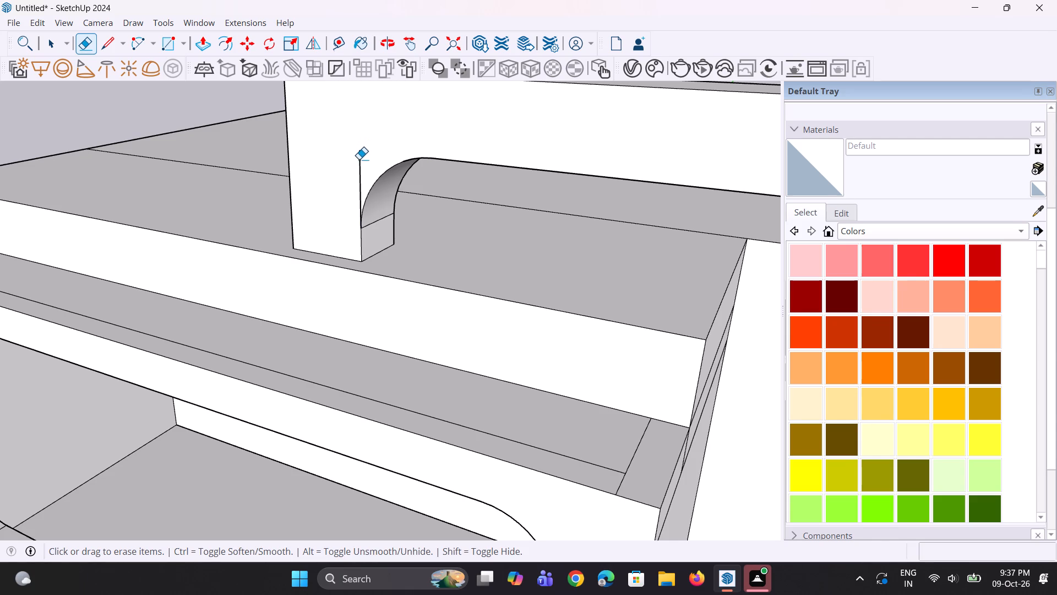
Erase the two straight edges of the old square corner on the frame's front face at the tall post.
scroll(345, 188, down, 12)
middle_drag(617, 225, 648, 205)
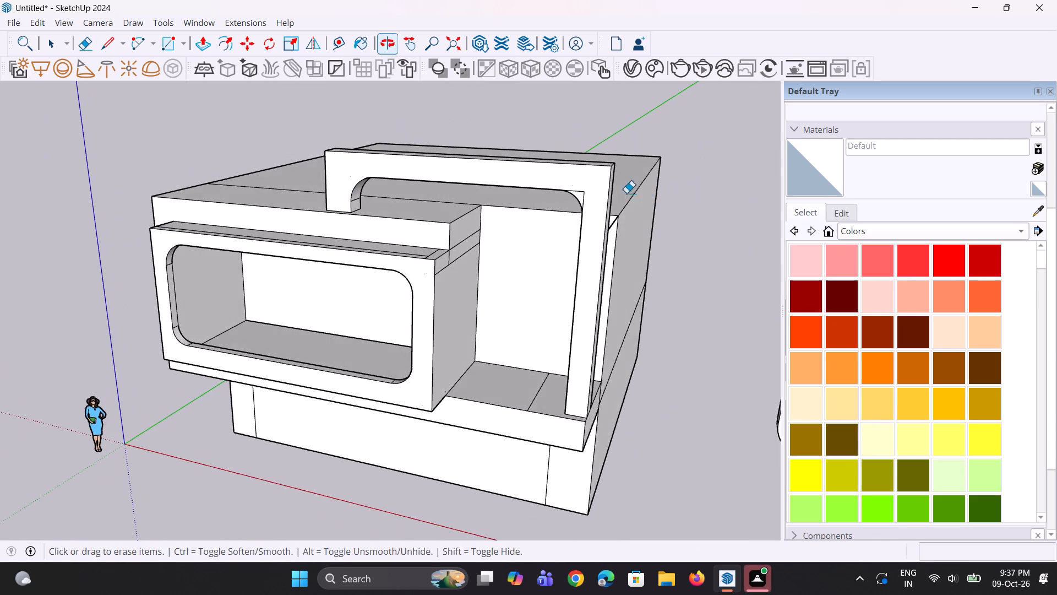
scroll(565, 187, up, 7)
click(591, 194)
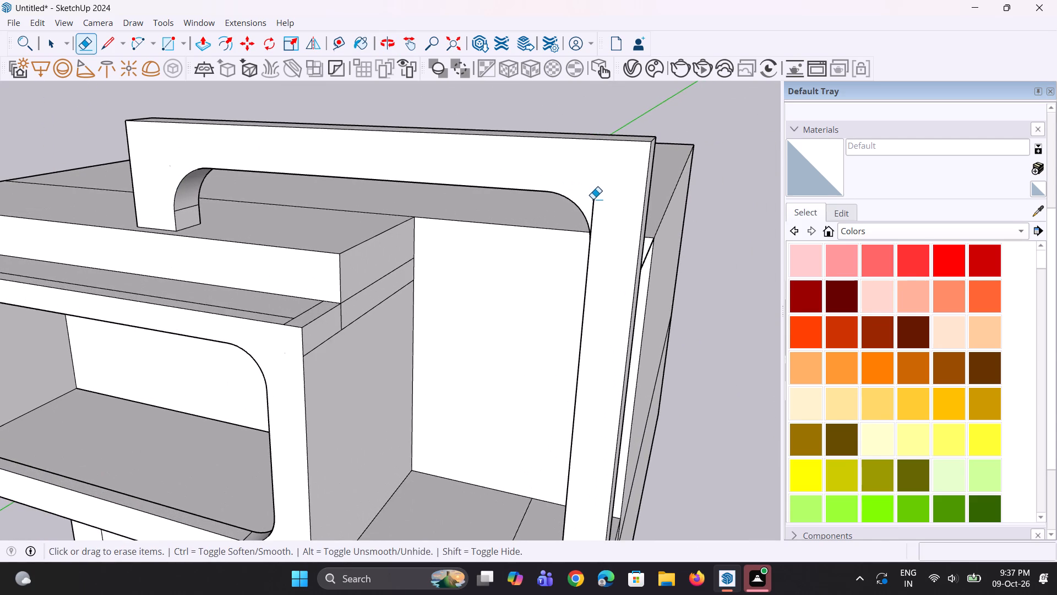
click(593, 199)
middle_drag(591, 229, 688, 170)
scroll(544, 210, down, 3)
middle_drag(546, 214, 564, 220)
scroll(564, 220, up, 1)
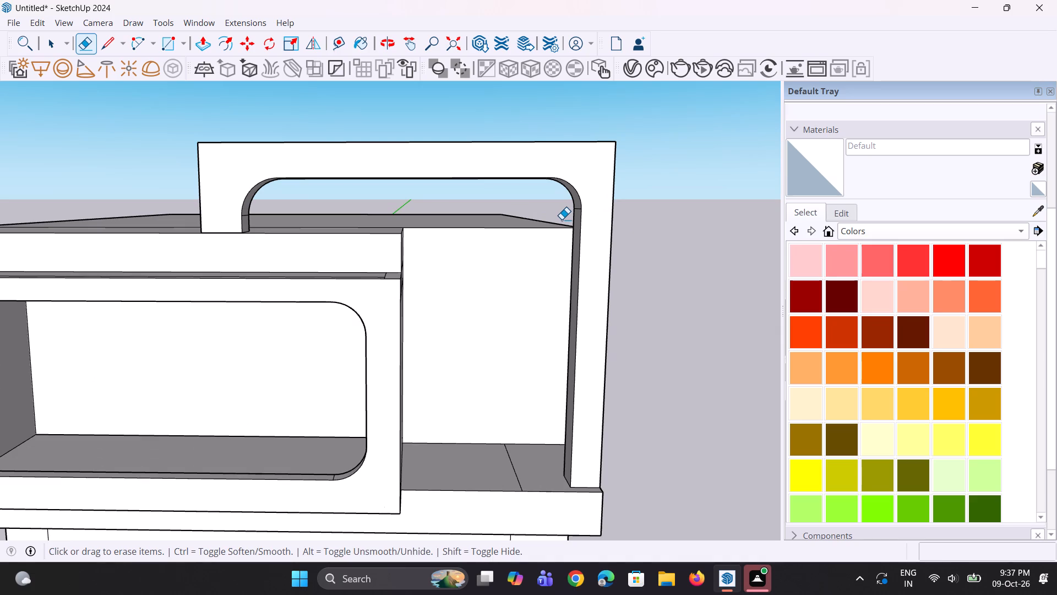
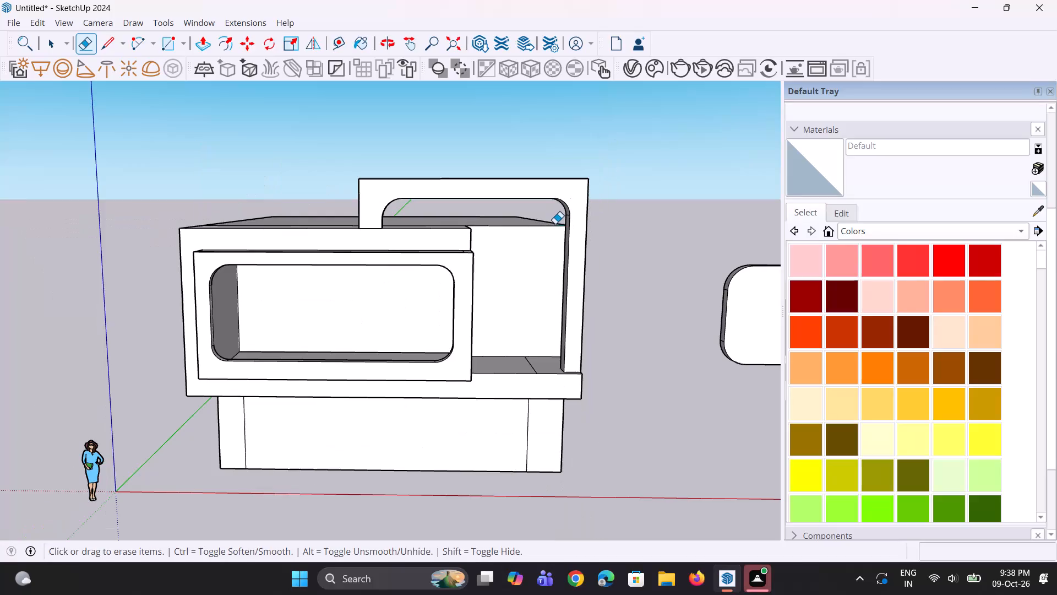
Erase the stray line crossing the terrace floor beside the frame's tall post.
middle_drag(554, 300, 551, 285)
scroll(549, 309, down, 2)
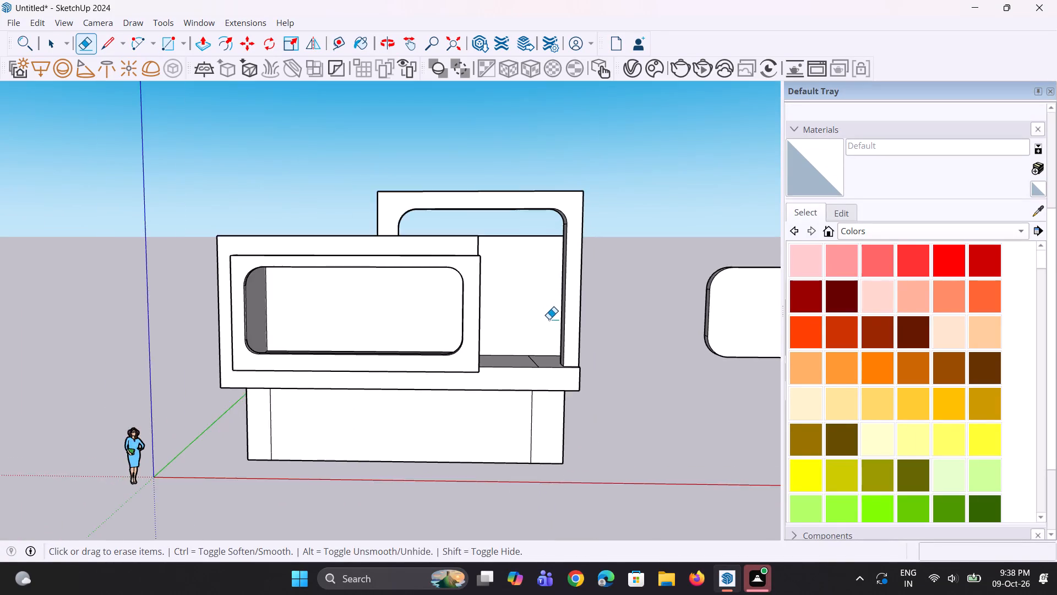
middle_drag(544, 354, 549, 418)
scroll(548, 377, up, 7)
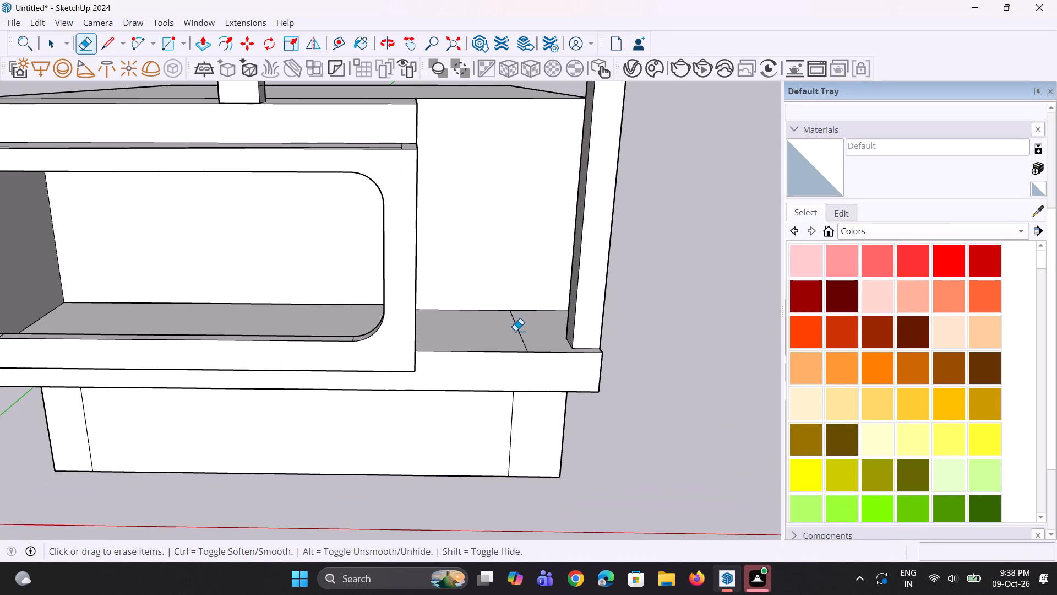
click(520, 334)
scroll(521, 345, down, 3)
middle_drag(517, 355, 505, 285)
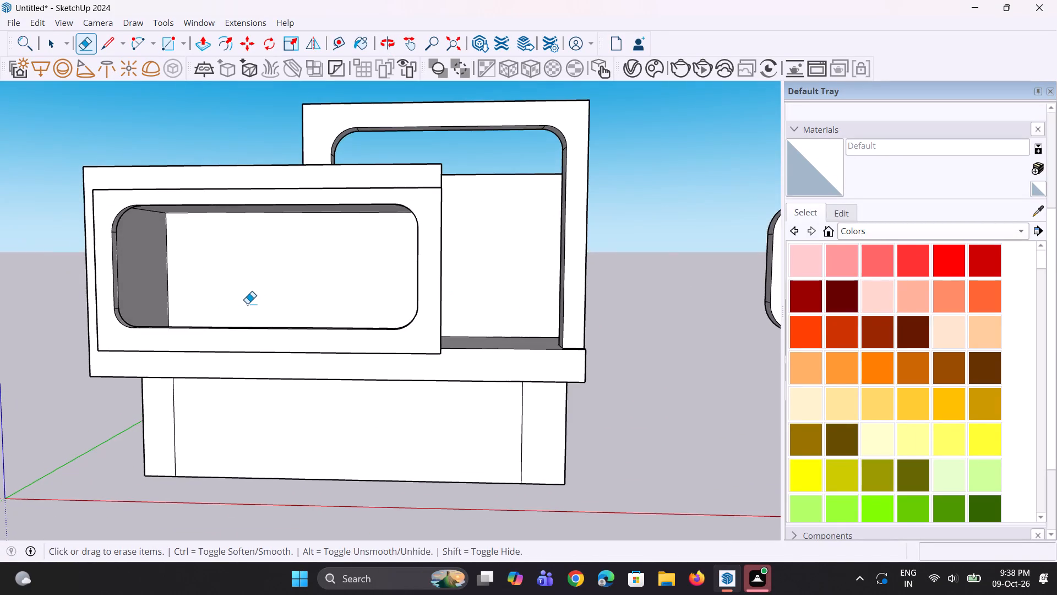
Delete the loose rounded rectangular panel standing beside the house.
scroll(247, 305, down, 4)
middle_drag(247, 305, 252, 291)
middle_drag(217, 313, 228, 252)
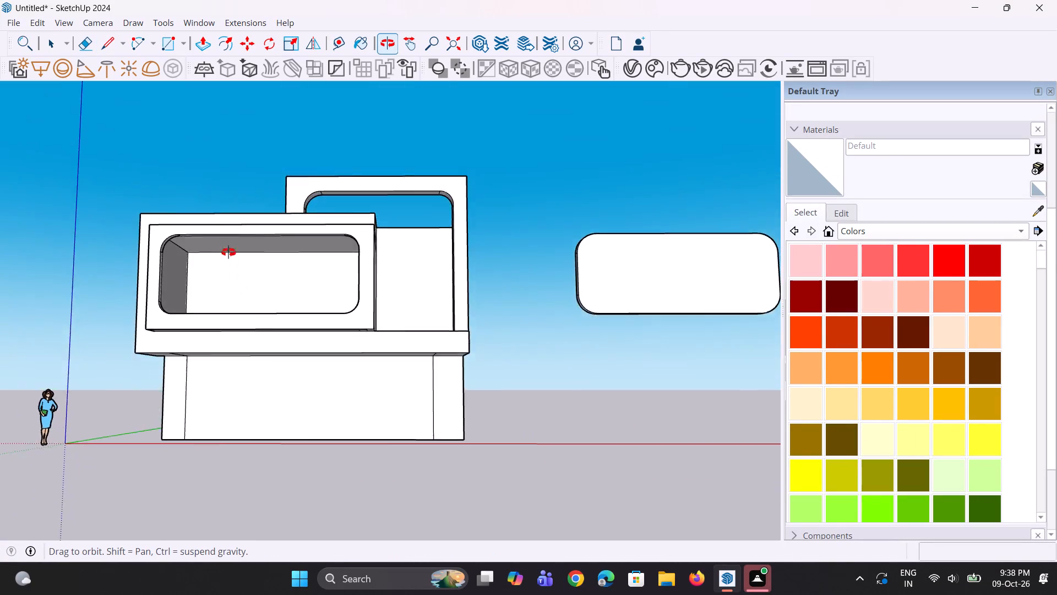
middle_drag(228, 252, 225, 361)
scroll(287, 372, down, 4)
middle_drag(513, 340, 511, 328)
key(space)
key(space)
drag(461, 262, 647, 388)
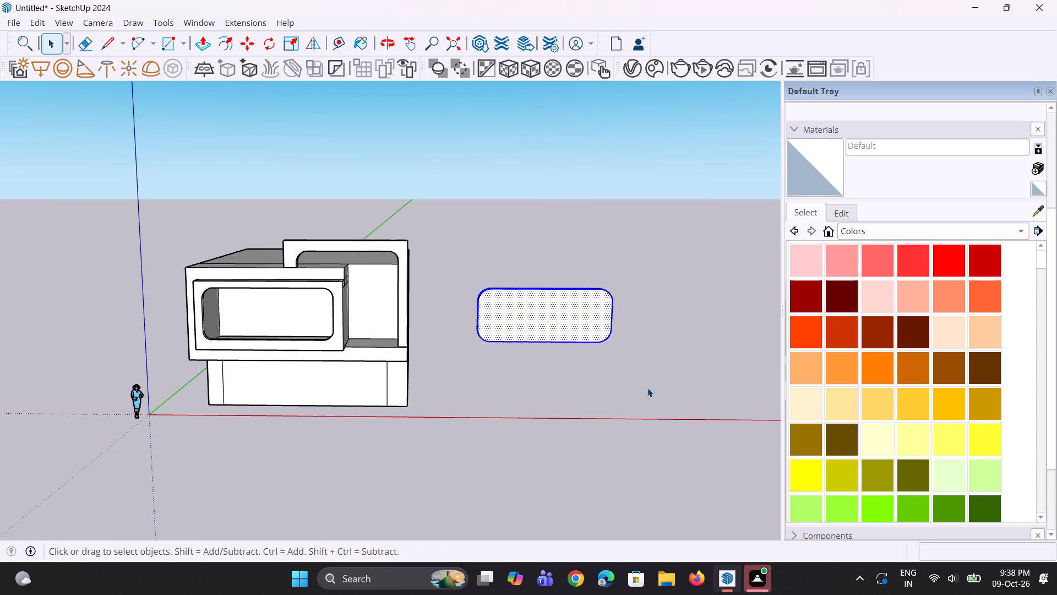
key(Delete)
Outline a raised roof area with a 19' 7 13/16" line back from the frame's short post and a second line to the roof's side edge.
scroll(559, 375, down, 1)
middle_drag(559, 375, 86, 370)
scroll(411, 336, up, 2)
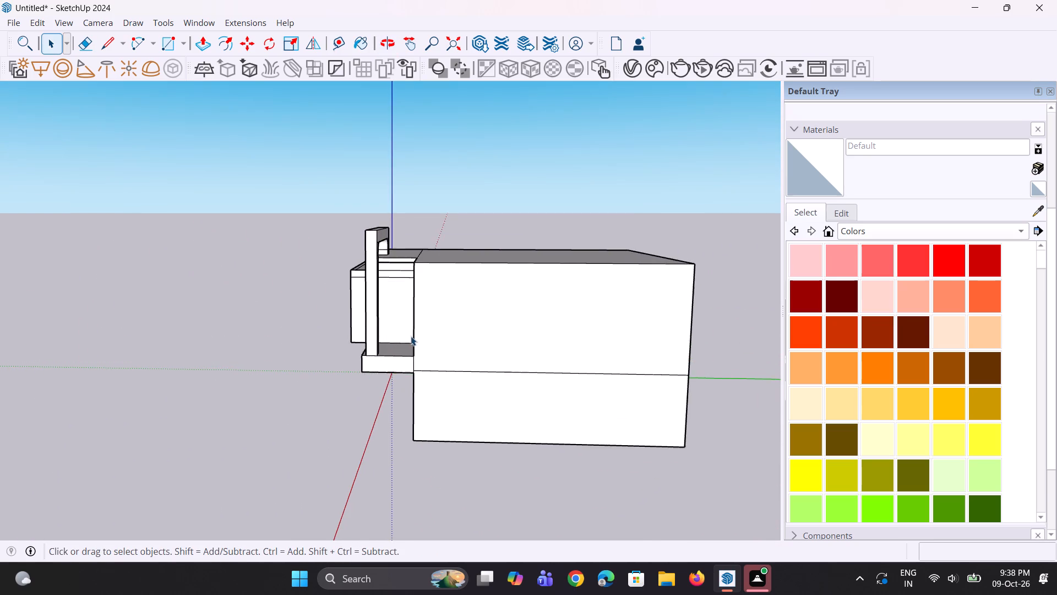
scroll(410, 334, up, 2)
middle_drag(409, 334, 559, 340)
scroll(482, 340, up, 3)
middle_drag(482, 340, 340, 351)
scroll(482, 340, down, 1)
scroll(346, 340, up, 2)
middle_drag(355, 340, 493, 376)
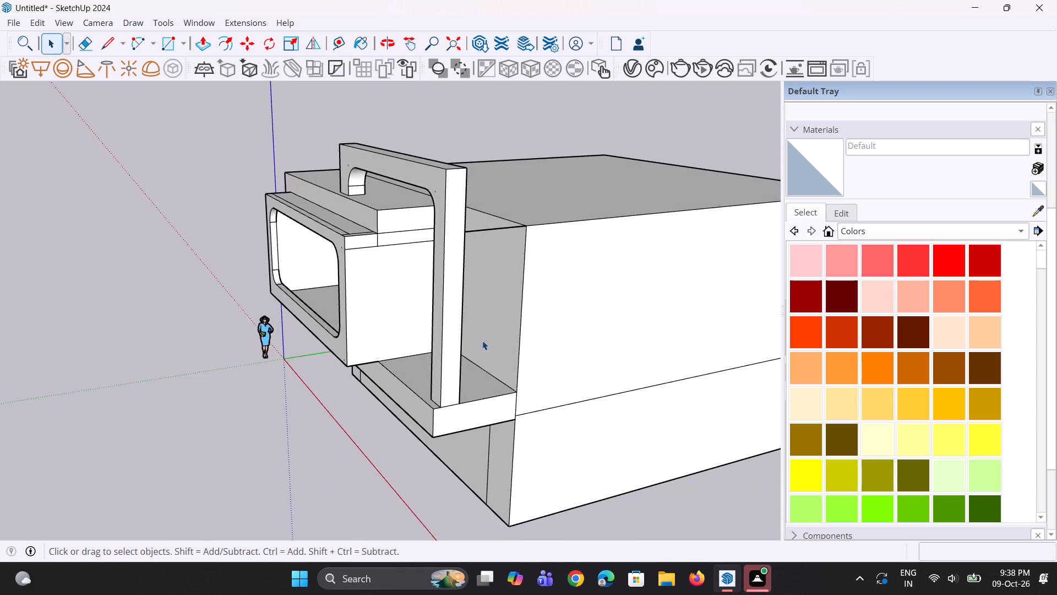
middle_drag(482, 340, 464, 458)
middle_drag(439, 208, 225, 222)
scroll(618, 165, up, 2)
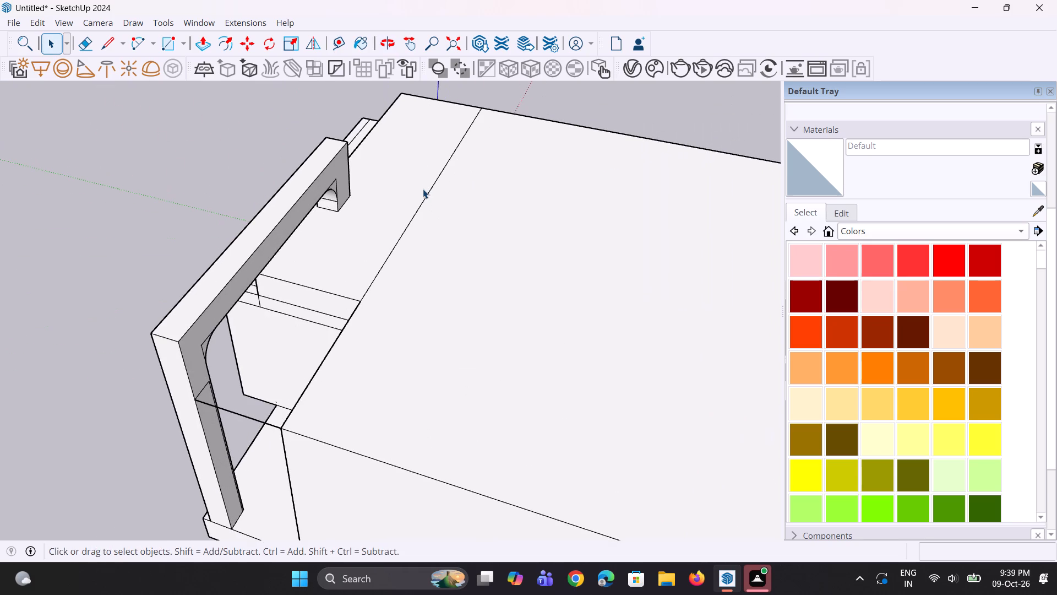
key(l)
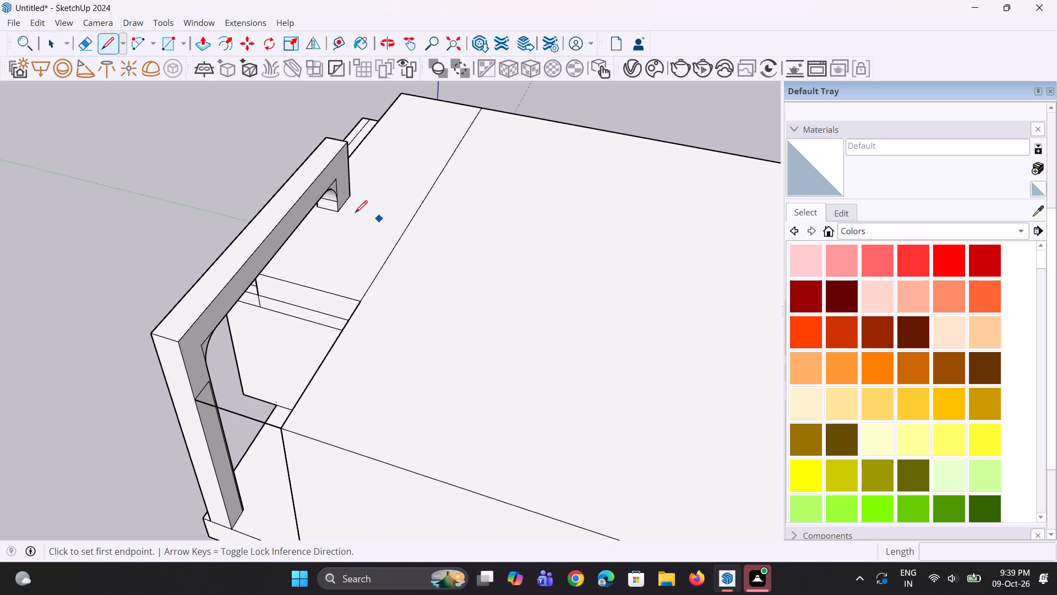
click(344, 213)
click(628, 279)
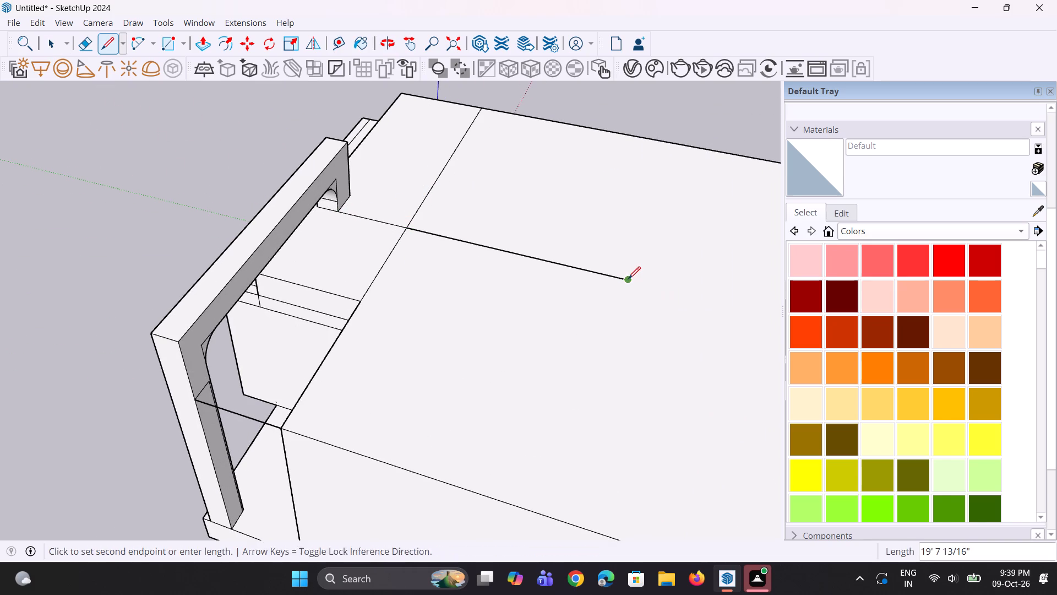
scroll(630, 278, down, 2)
middle_drag(510, 361, 656, 339)
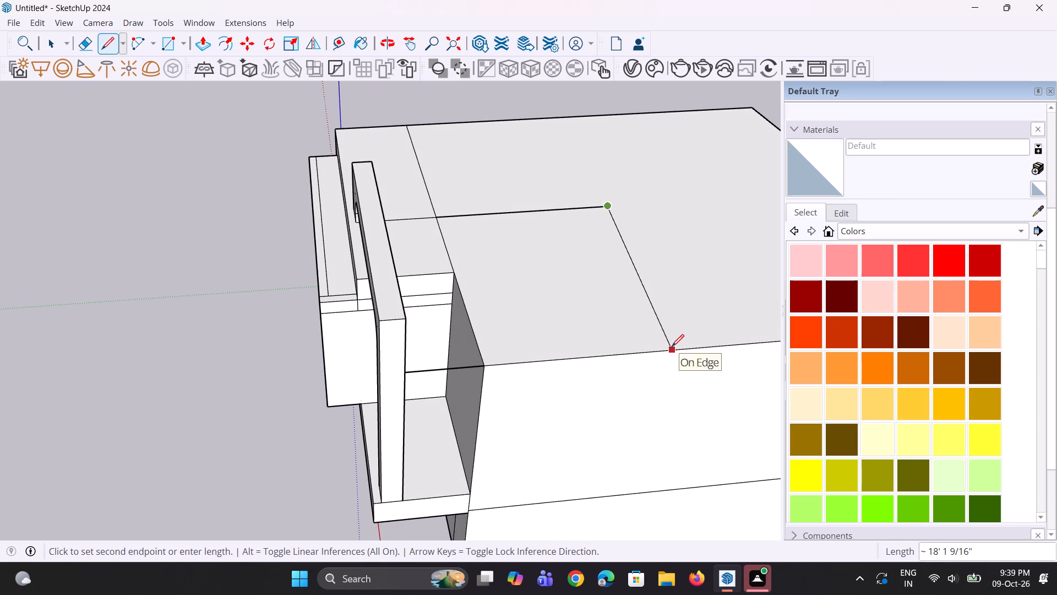
click(702, 349)
Push/Pull the outlined roof area behind the tall frame up 4' 3 15/16".
middle_drag(499, 366, 632, 356)
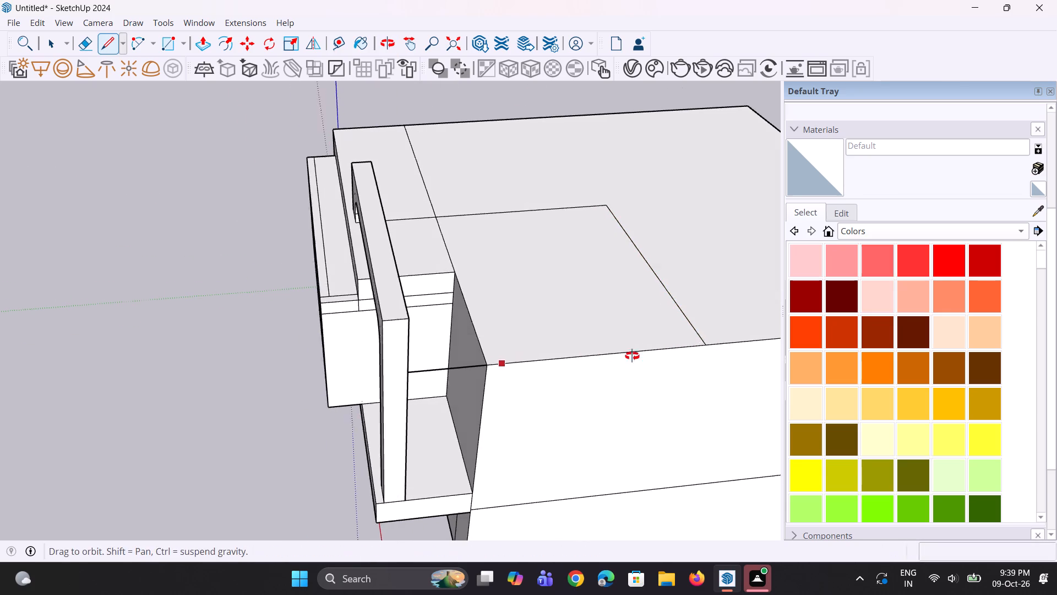
middle_drag(632, 356, 672, 356)
key(p)
click(623, 259)
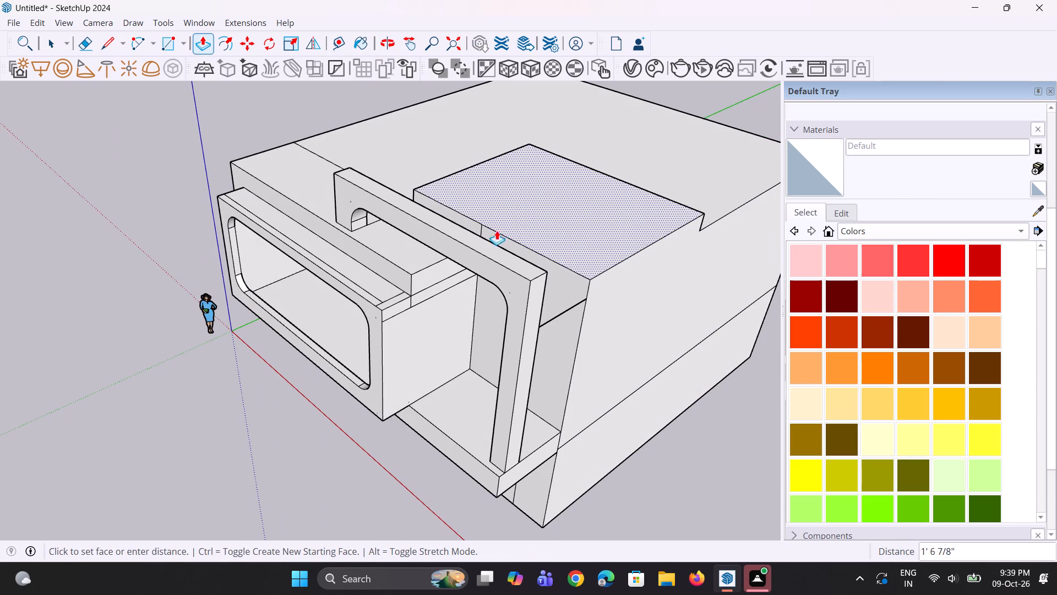
click(487, 237)
middle_drag(462, 278, 652, 180)
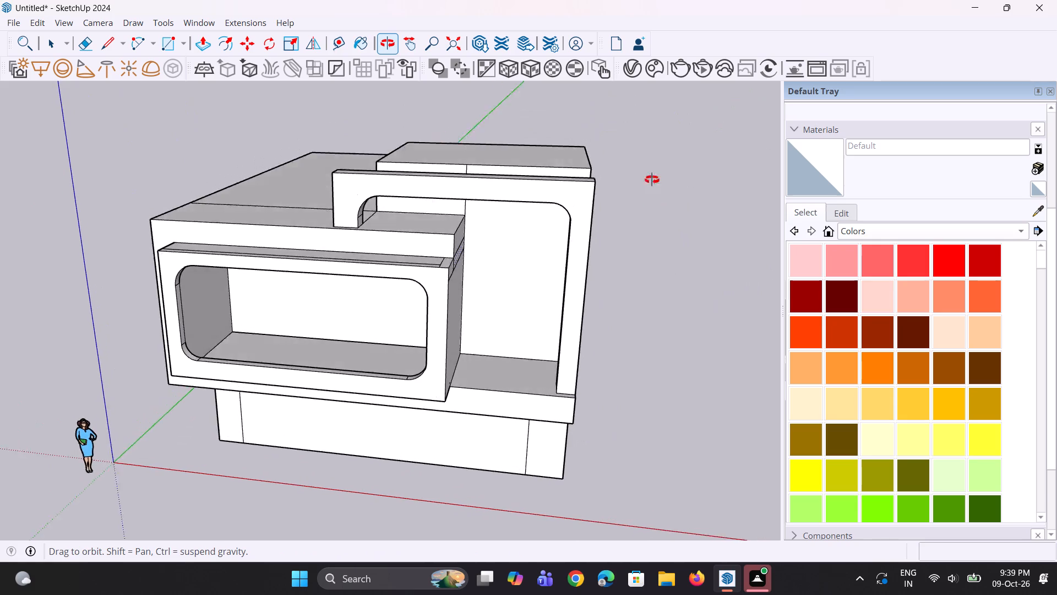
middle_drag(652, 180, 651, 155)
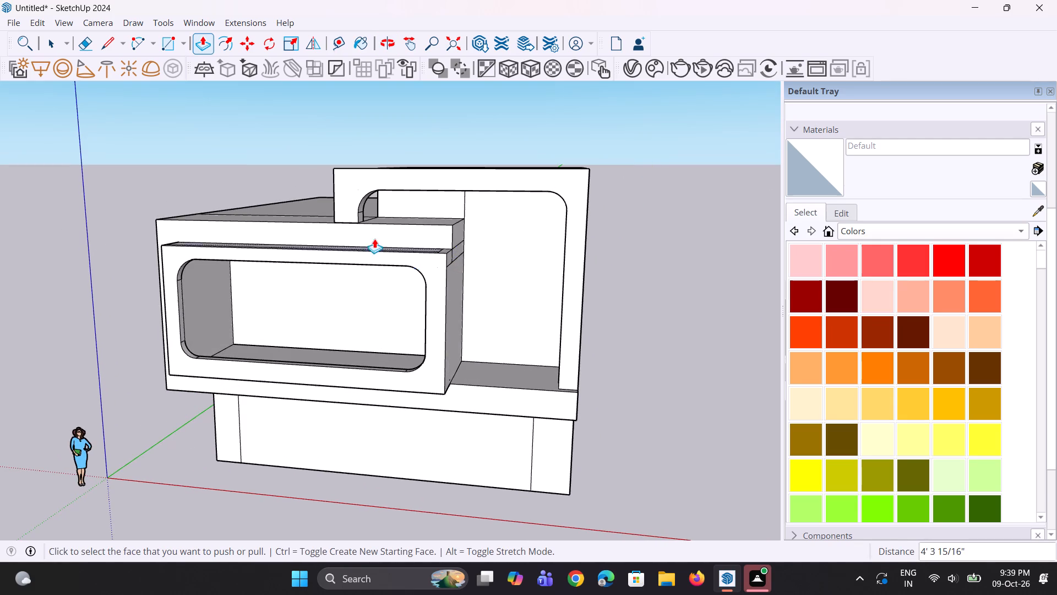
Push/Pull the raised roof block's side face outward about 2' 1/4" toward the outer side of the frame's short post.
scroll(342, 207, up, 2)
middle_drag(331, 182, 597, 219)
click(300, 177)
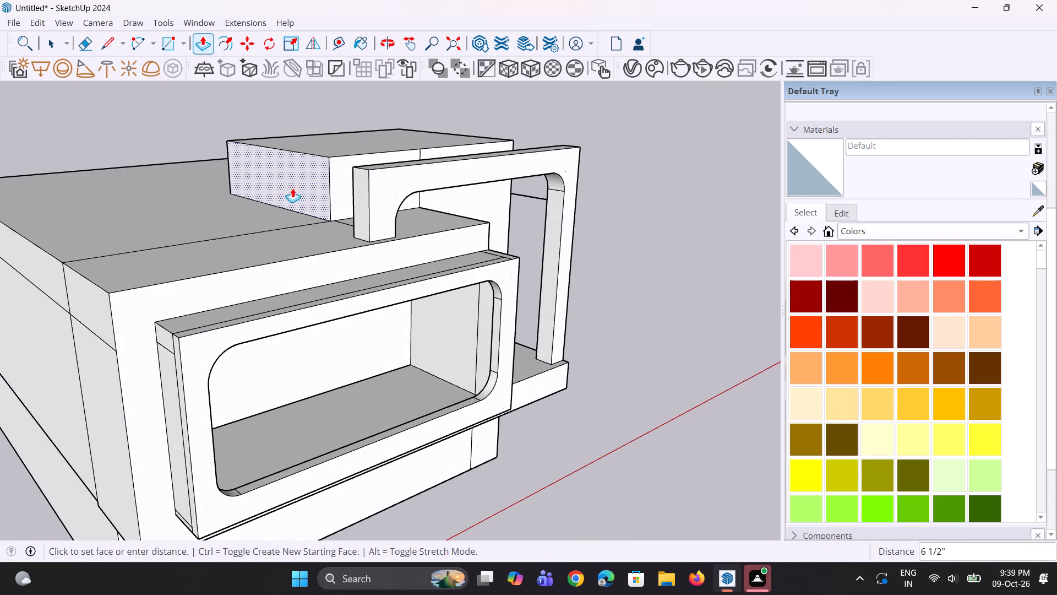
click(363, 232)
Erase the vertical seam on the wall behind the tall frame's opening.
middle_drag(403, 246, 218, 223)
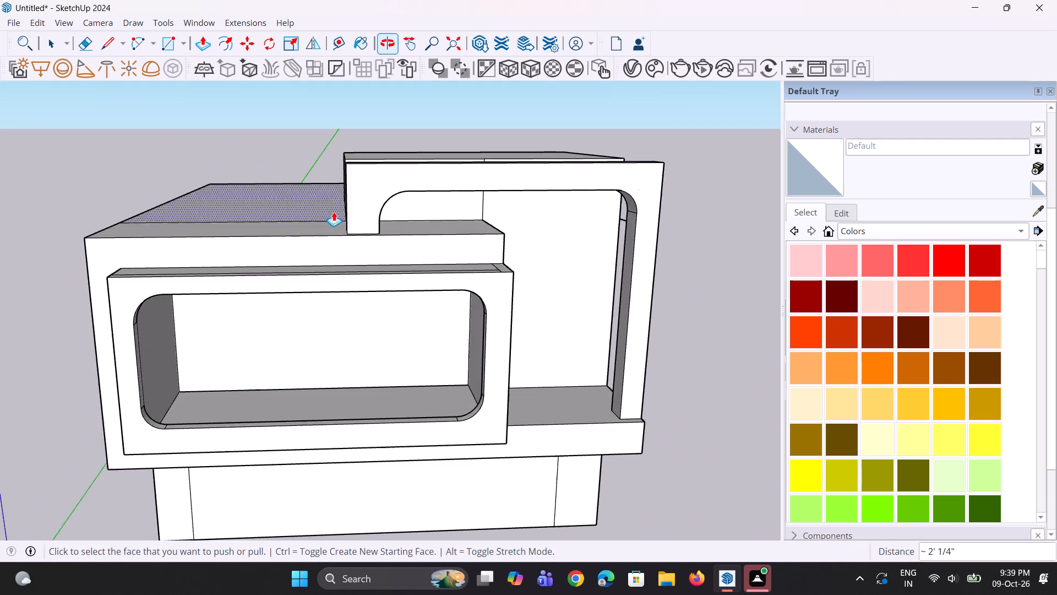
scroll(520, 256, down, 3)
middle_drag(522, 256, 462, 199)
scroll(503, 219, up, 6)
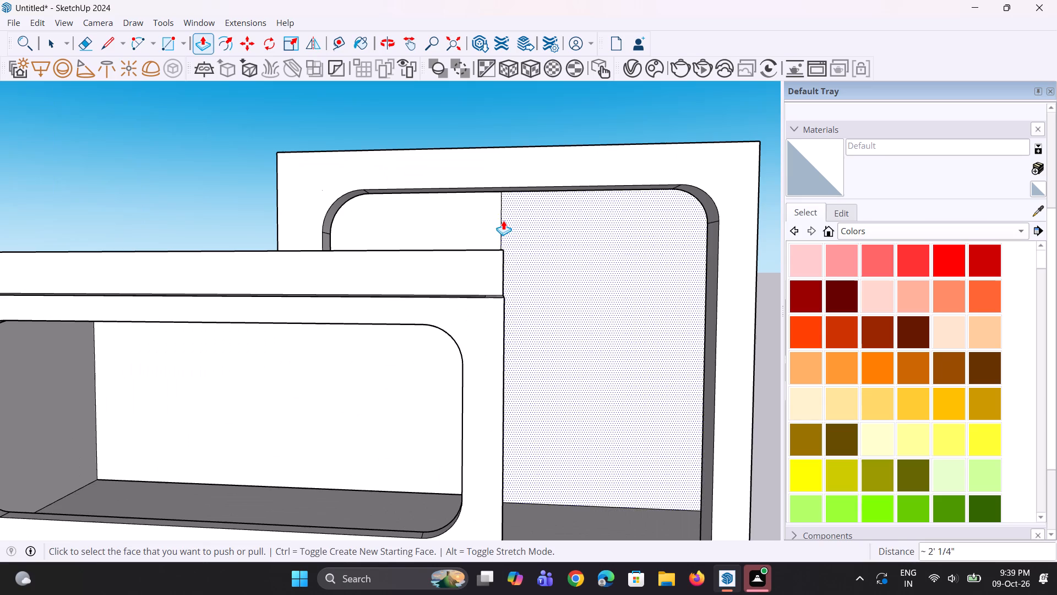
key(e)
click(503, 215)
scroll(511, 261, down, 4)
middle_drag(526, 286, 534, 309)
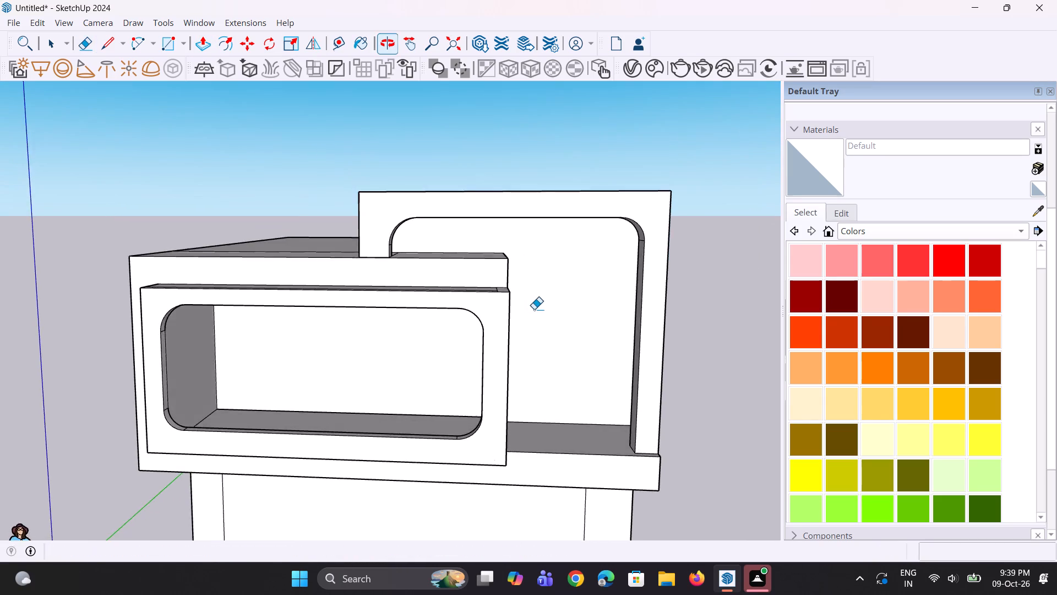
scroll(534, 307, down, 4)
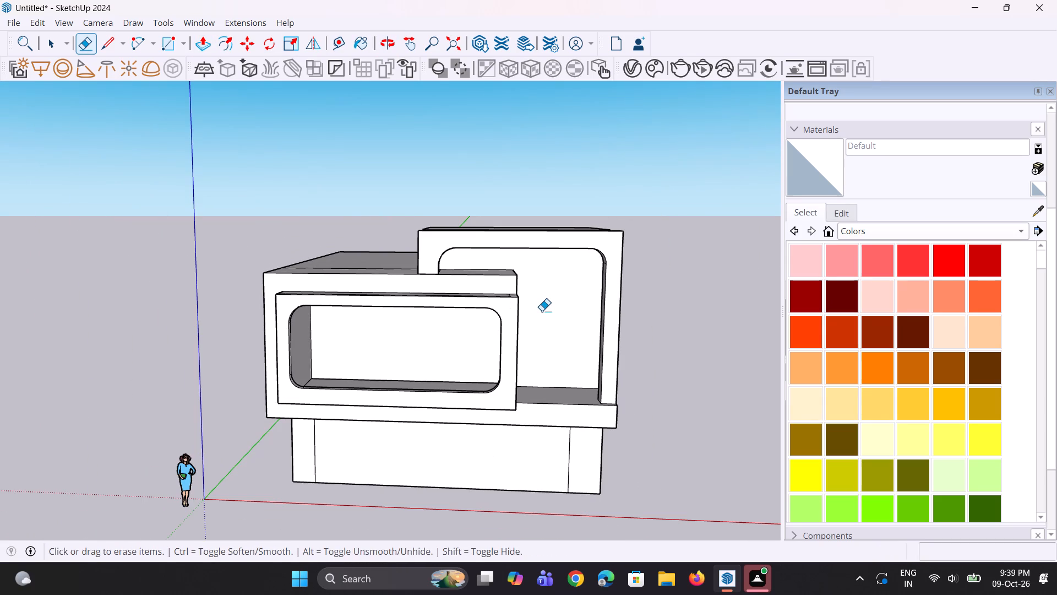
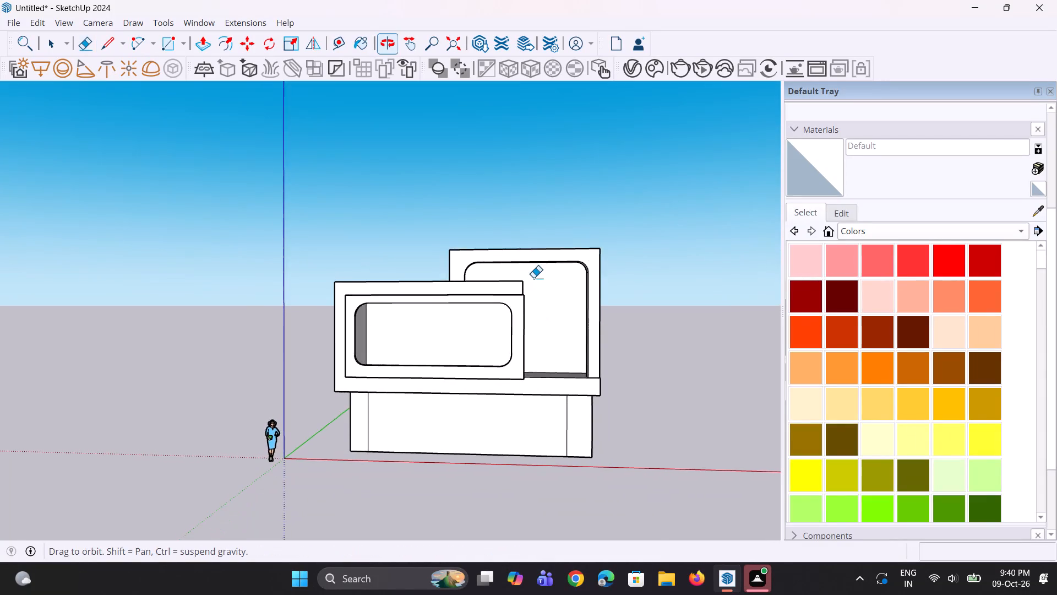
Examine the façade's front from low and raised angles, including both framed openings.
scroll(539, 286, up, 3)
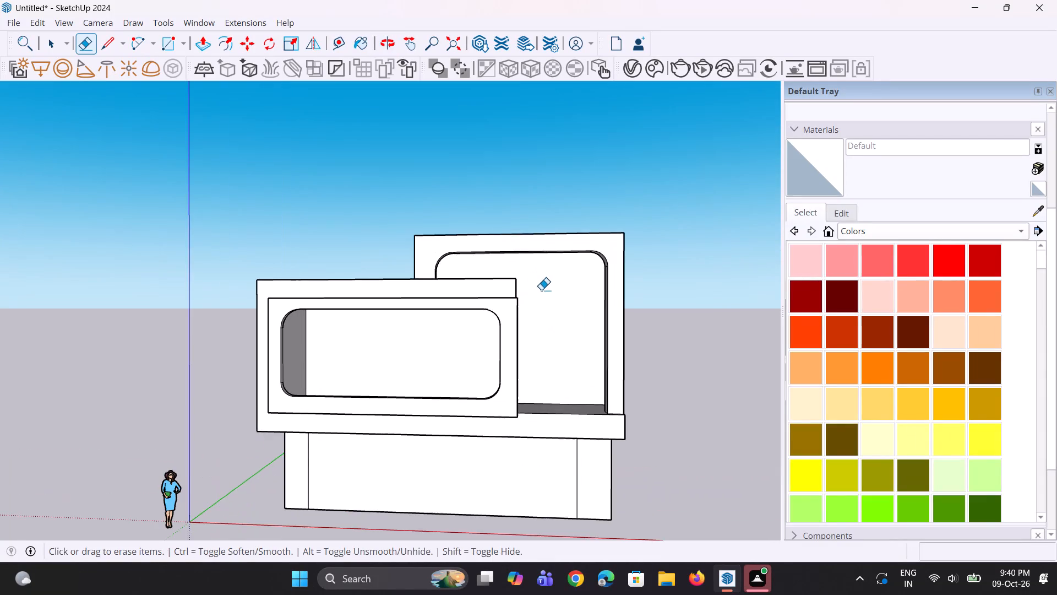
middle_drag(543, 297, 558, 278)
scroll(558, 278, up, 3)
middle_drag(553, 278, 538, 234)
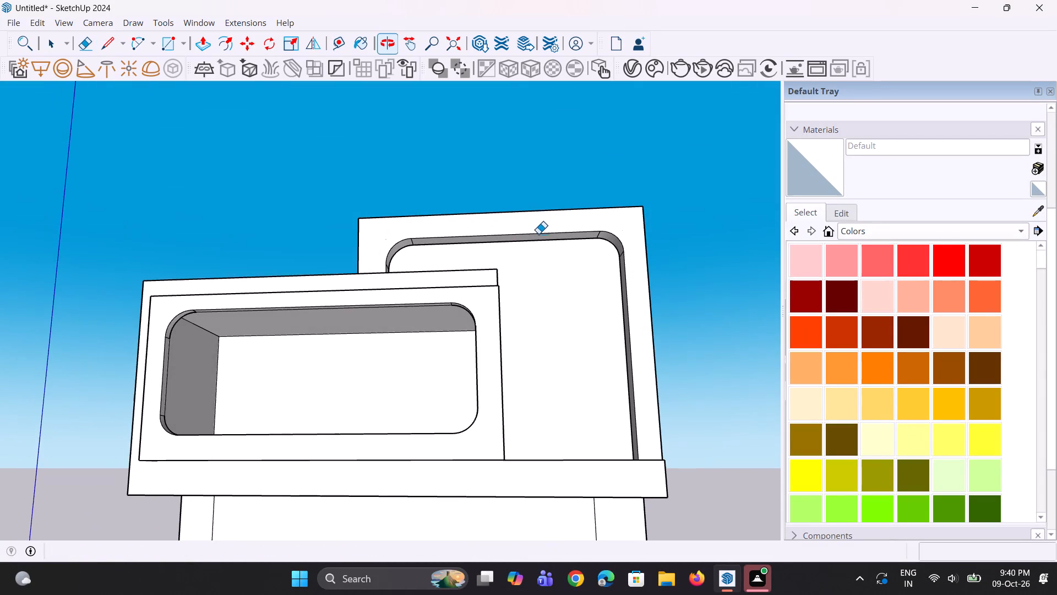
scroll(504, 256, down, 5)
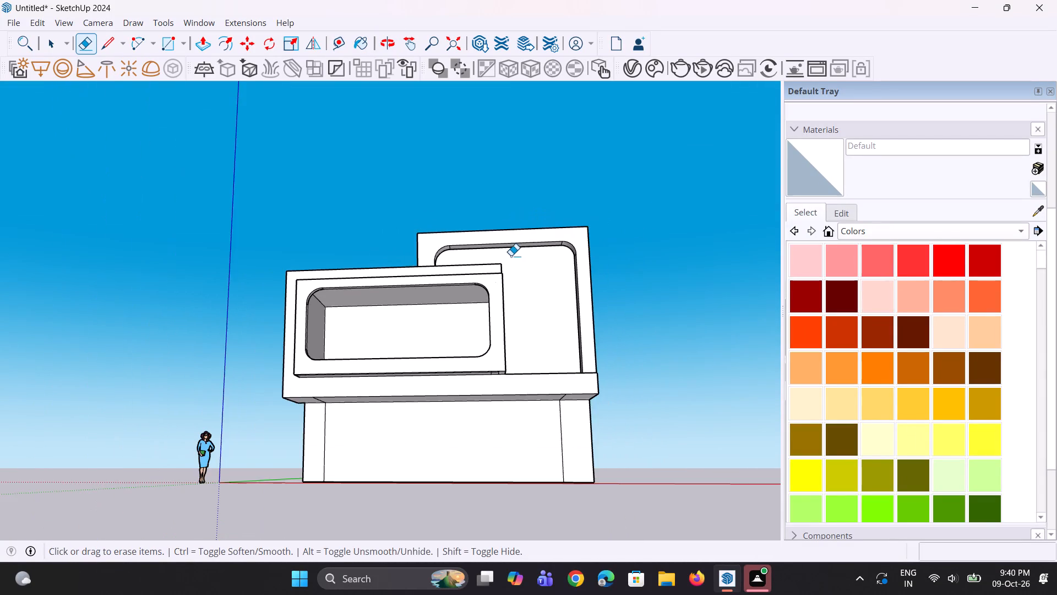
middle_drag(511, 269, 503, 382)
scroll(538, 339, up, 3)
middle_click(533, 336)
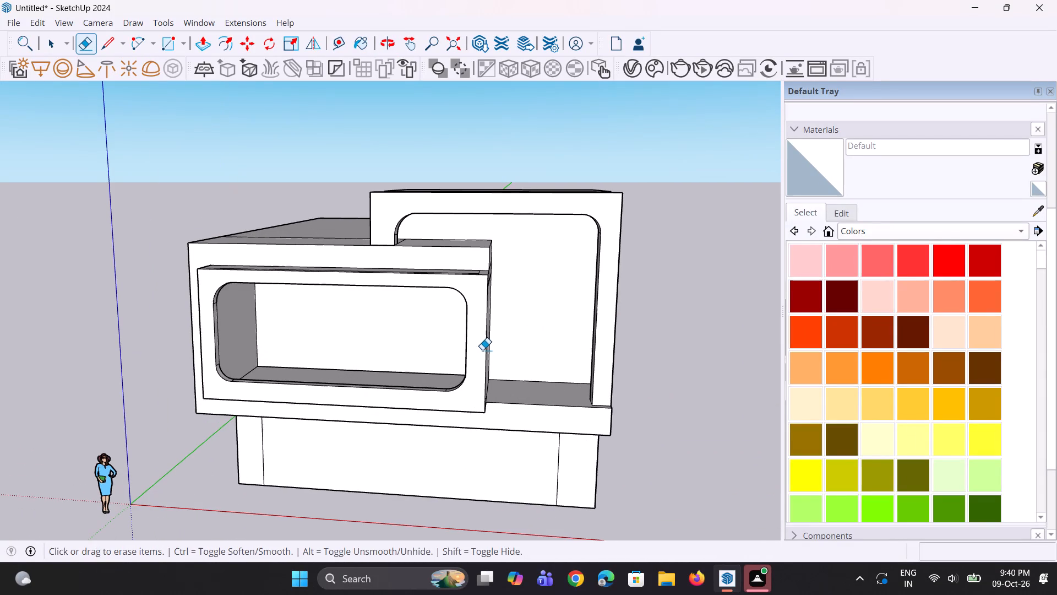
Push/Pull the ground-floor wall's end strip near the origin out 7' 2 1/2" to the overhang, and thin it 1' 2 7/8" from its inner side.
scroll(482, 349, down, 4)
middle_drag(426, 386, 377, 379)
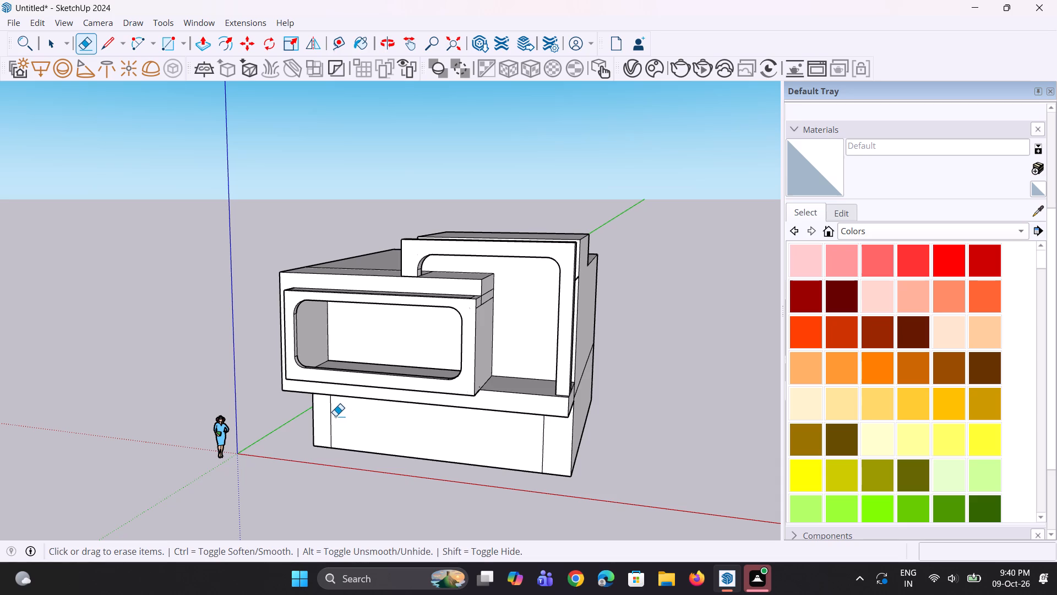
key(p)
click(326, 416)
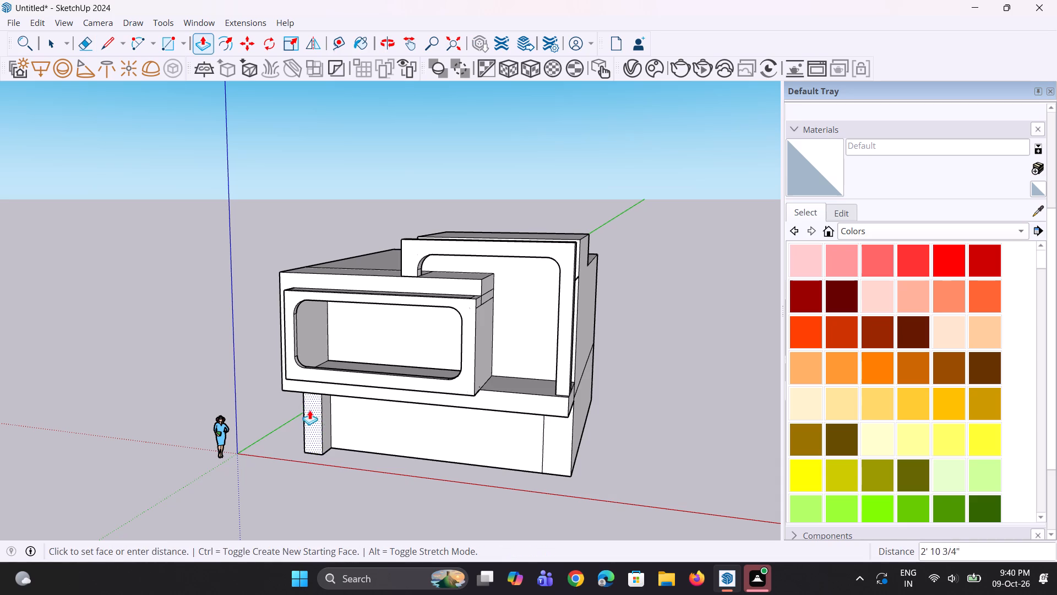
click(291, 387)
middle_drag(336, 429, 313, 381)
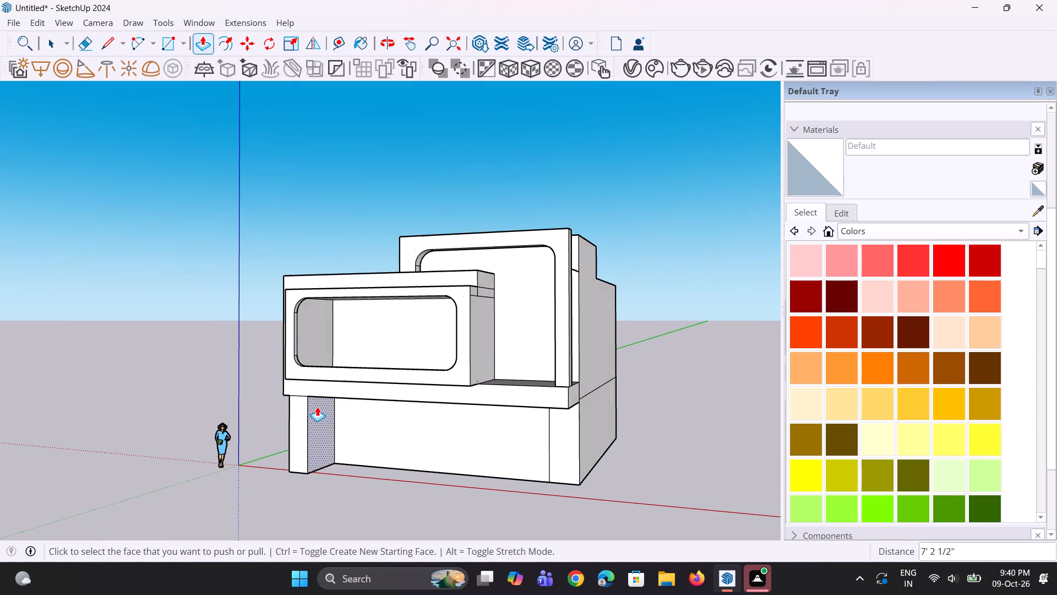
click(318, 407)
click(309, 405)
Push/Pull the ground-floor wall's opposite end strip out 7' 2 1/2" to the overhang, and thin it 1' 11 1/16" from its inner side.
scroll(358, 452, up, 1)
middle_drag(365, 456, 531, 501)
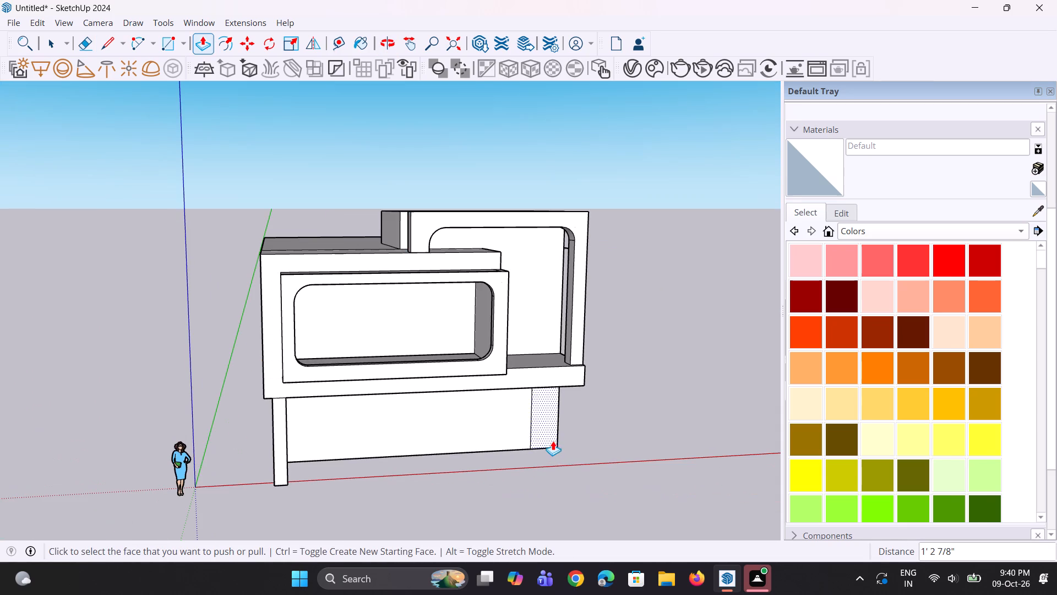
click(551, 437)
click(575, 381)
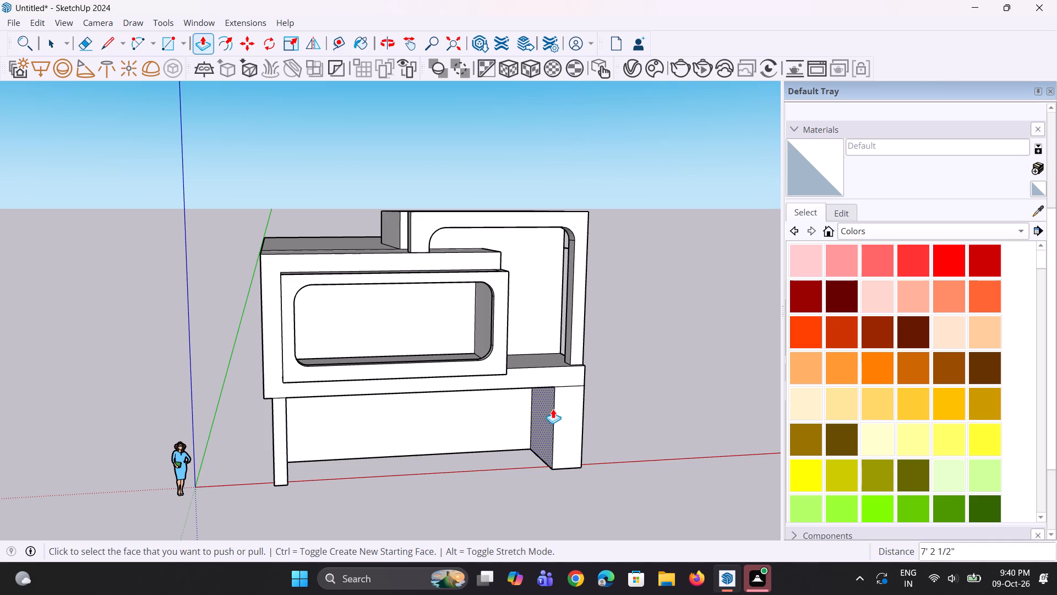
click(552, 409)
click(569, 416)
middle_drag(585, 448, 517, 433)
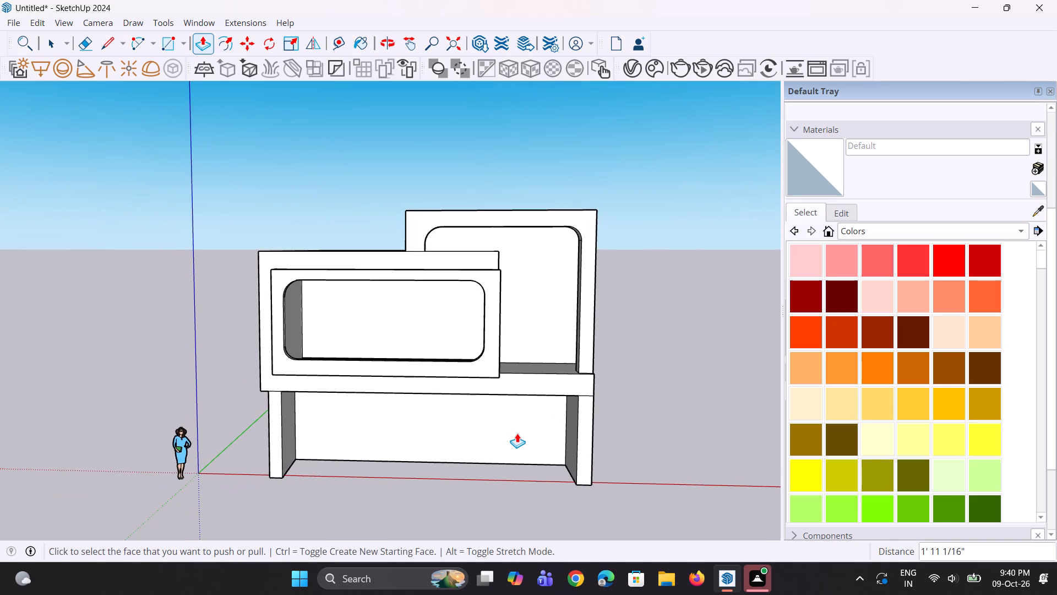
key(space)
key(space)
Copy the end edge of the roof above the wide frame, beside the tall frame's opening, 5 3/4" inward.
middle_drag(517, 445, 522, 428)
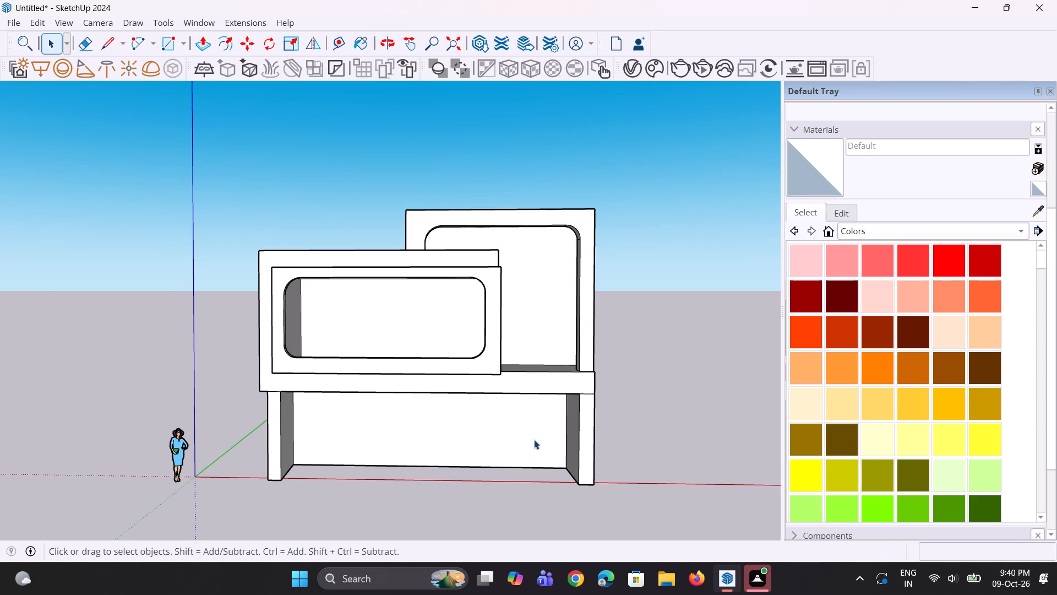
scroll(460, 364, down, 1)
middle_drag(460, 364, 217, 460)
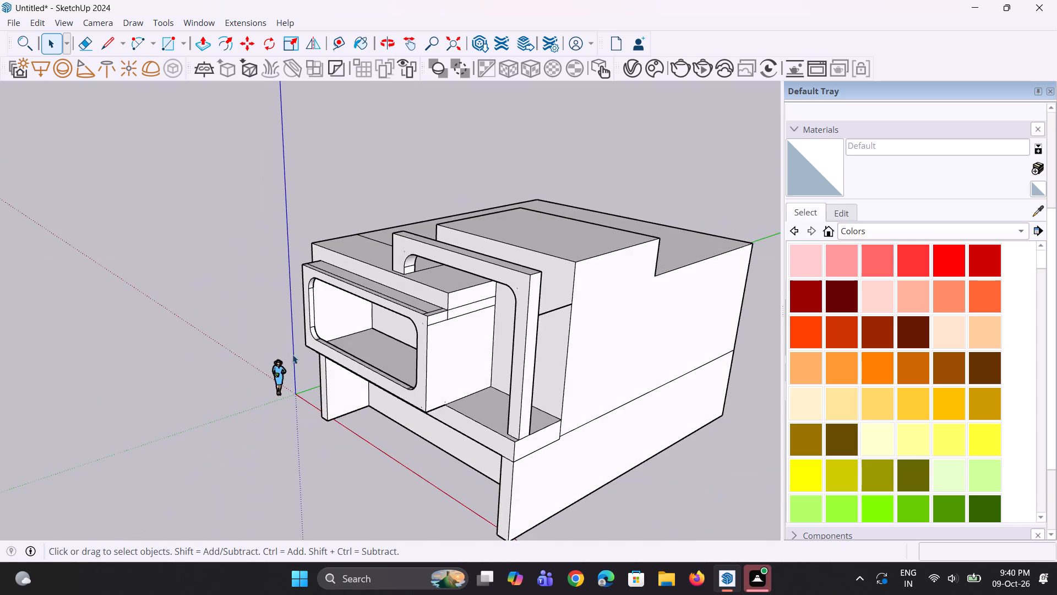
scroll(296, 348, up, 6)
middle_drag(352, 338, 478, 362)
scroll(576, 335, down, 3)
middle_drag(603, 307, 612, 299)
scroll(626, 269, up, 3)
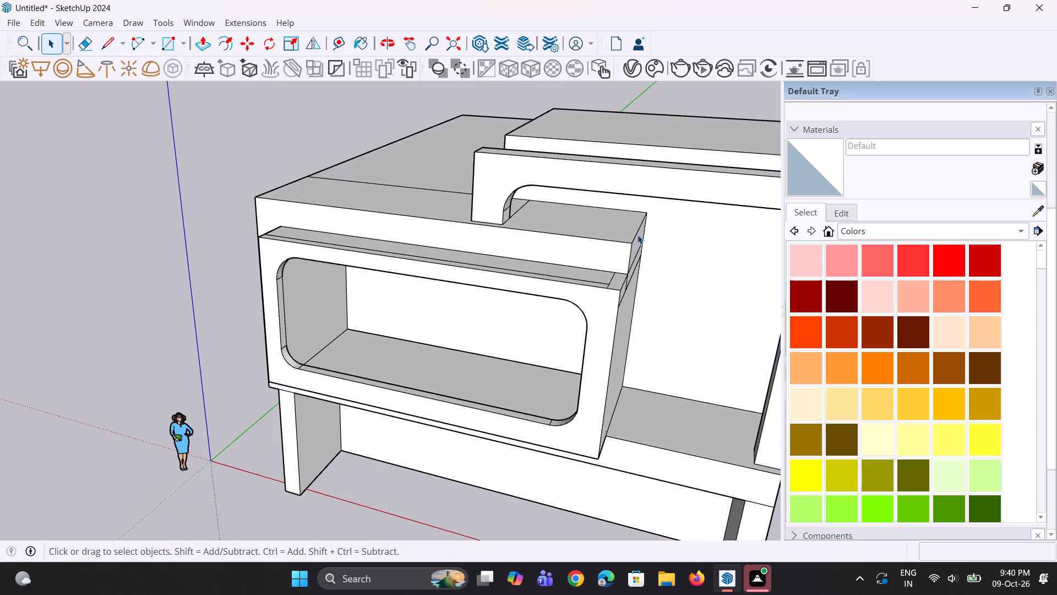
scroll(628, 211, up, 6)
middle_drag(657, 299, 750, 300)
scroll(612, 193, up, 2)
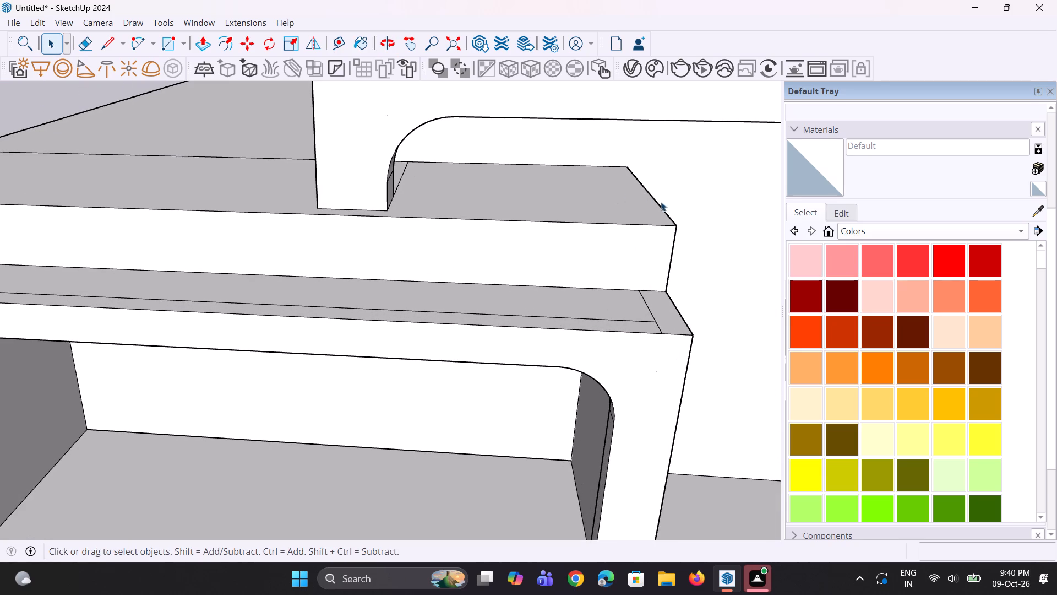
click(668, 218)
middle_drag(675, 236, 652, 274)
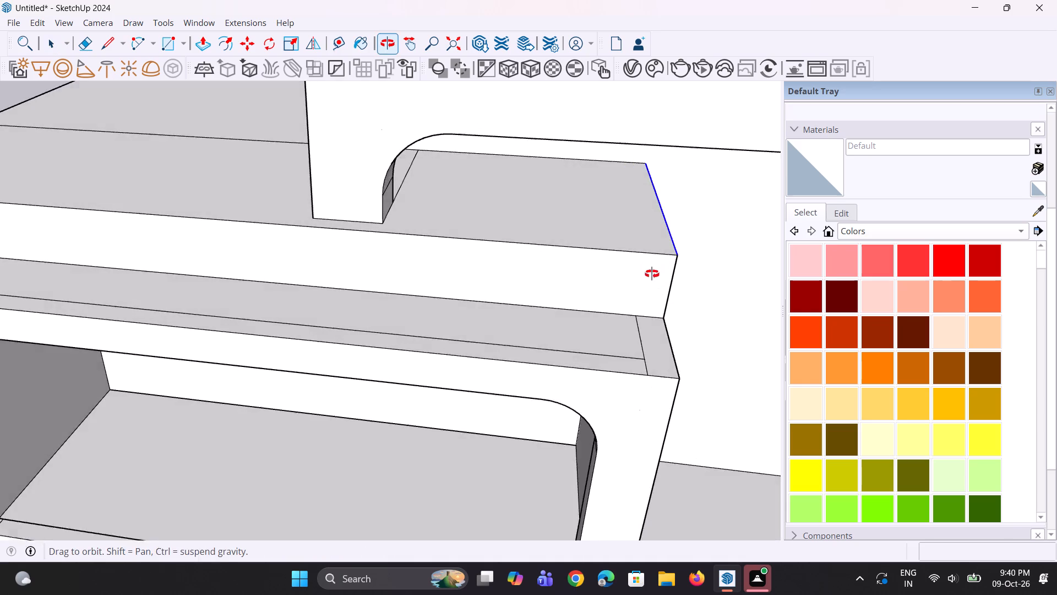
middle_drag(652, 274, 650, 274)
scroll(651, 273, up, 5)
key(m)
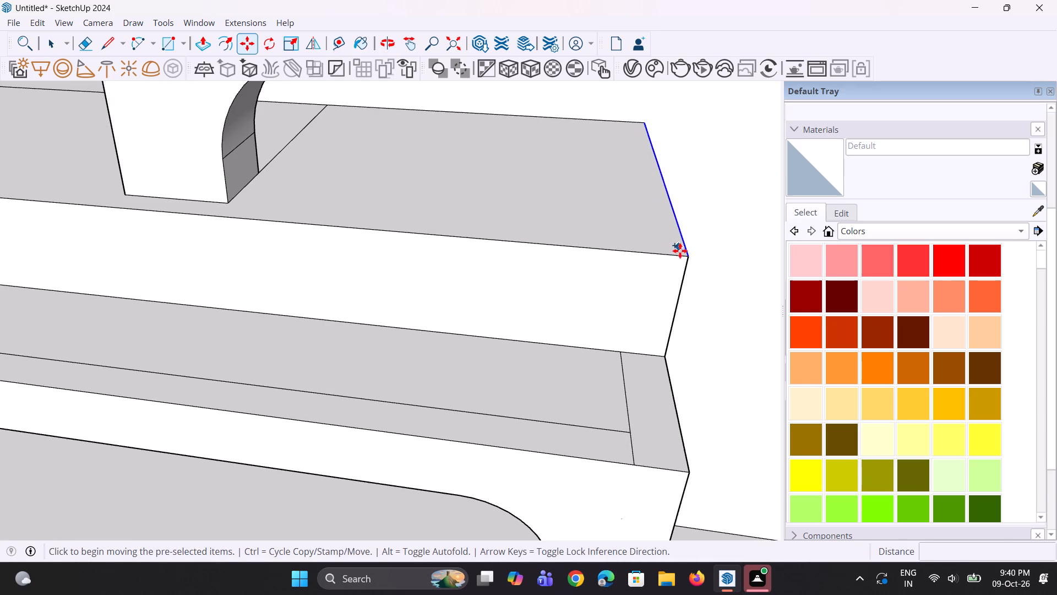
click(687, 257)
click(657, 253)
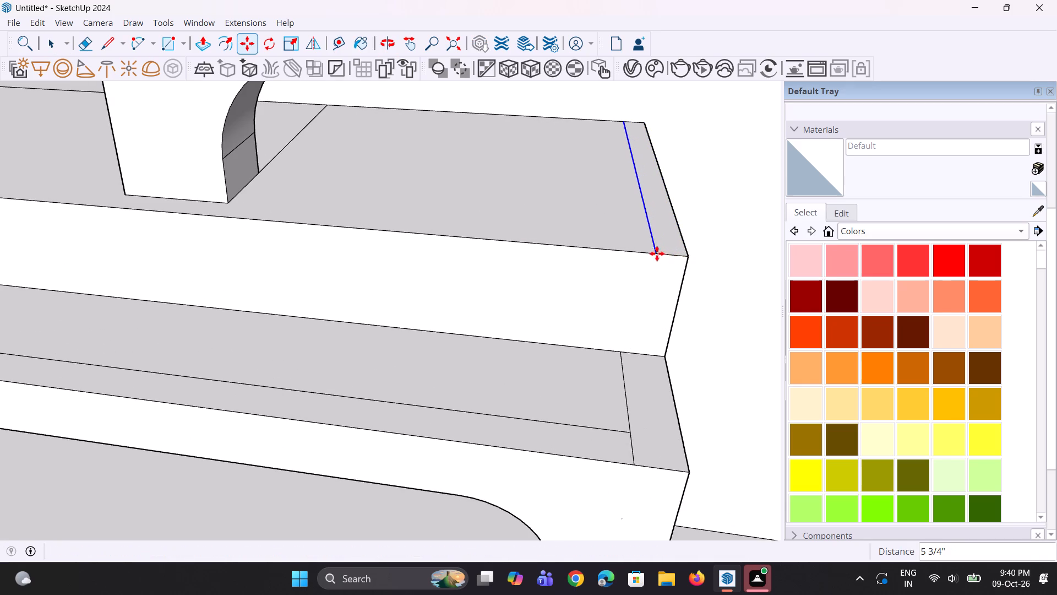
Push/Pull the narrow strip along that roof's end edge up about 2' 7 13/16" into a thin upright wall behind the tall frame.
key(p)
click(661, 226)
scroll(651, 217, down, 4)
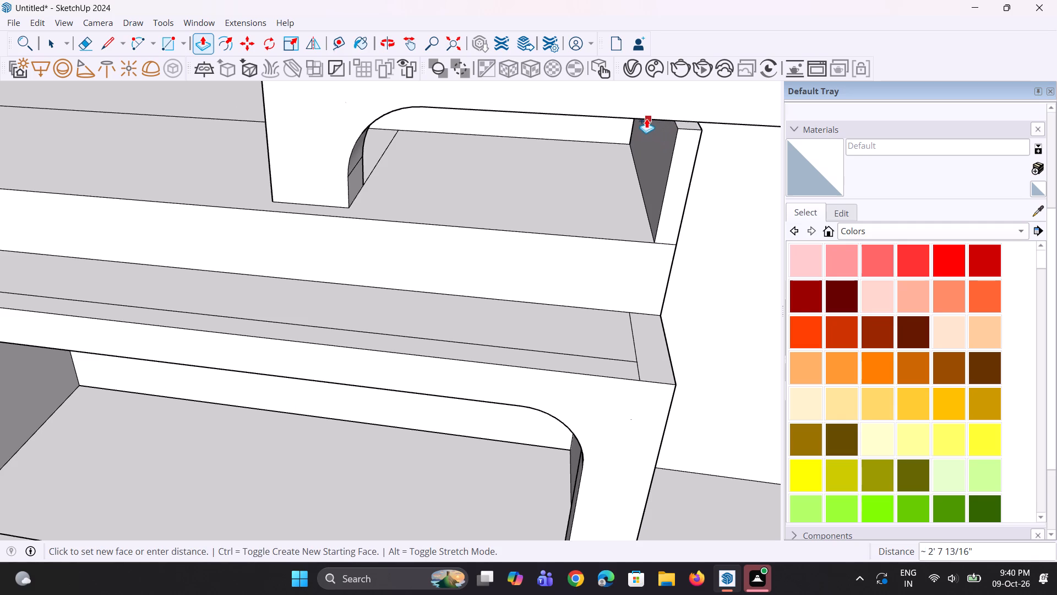
click(645, 117)
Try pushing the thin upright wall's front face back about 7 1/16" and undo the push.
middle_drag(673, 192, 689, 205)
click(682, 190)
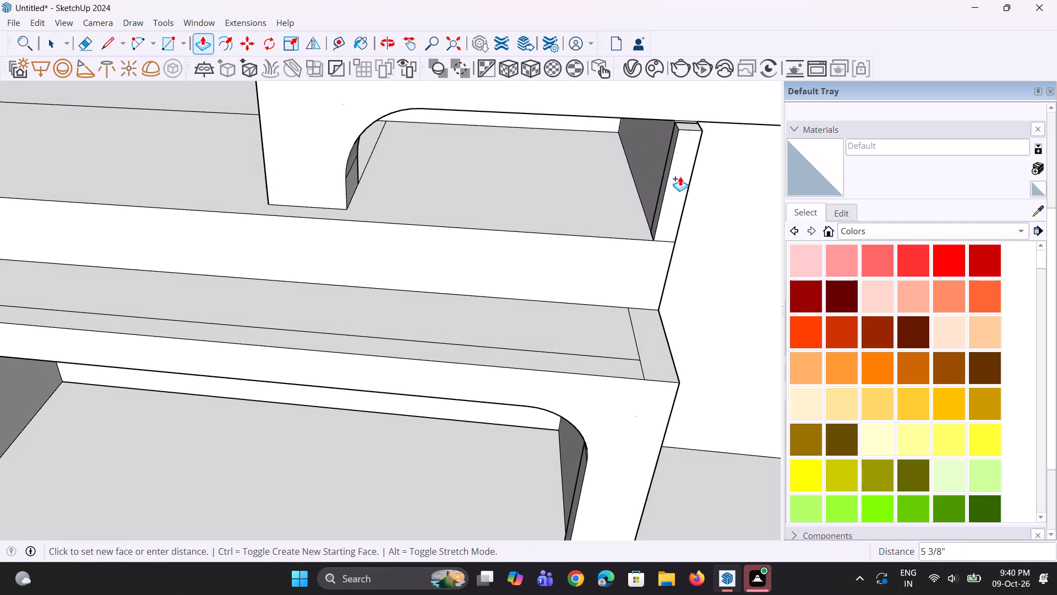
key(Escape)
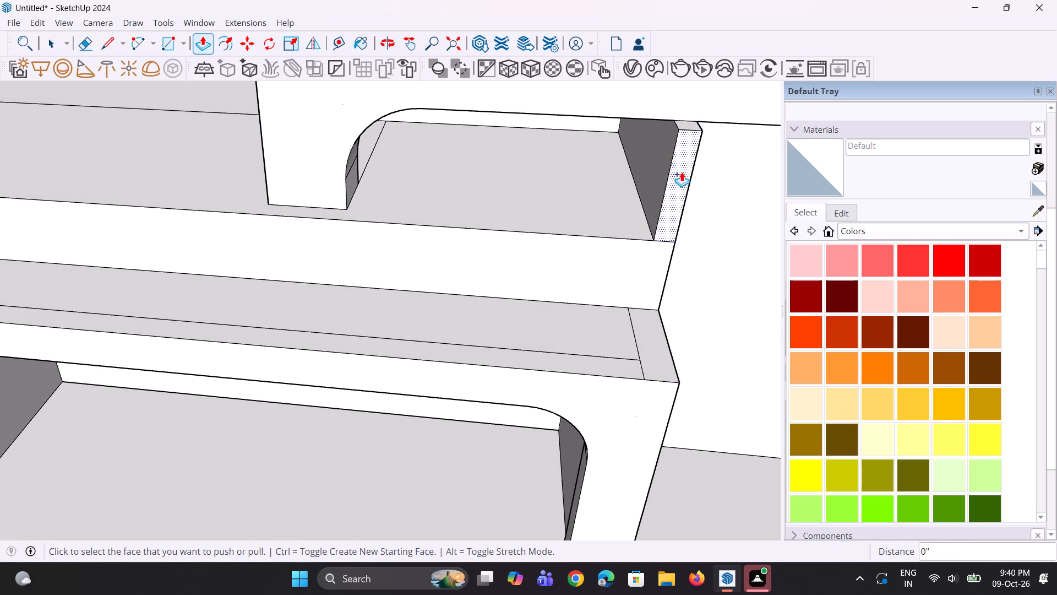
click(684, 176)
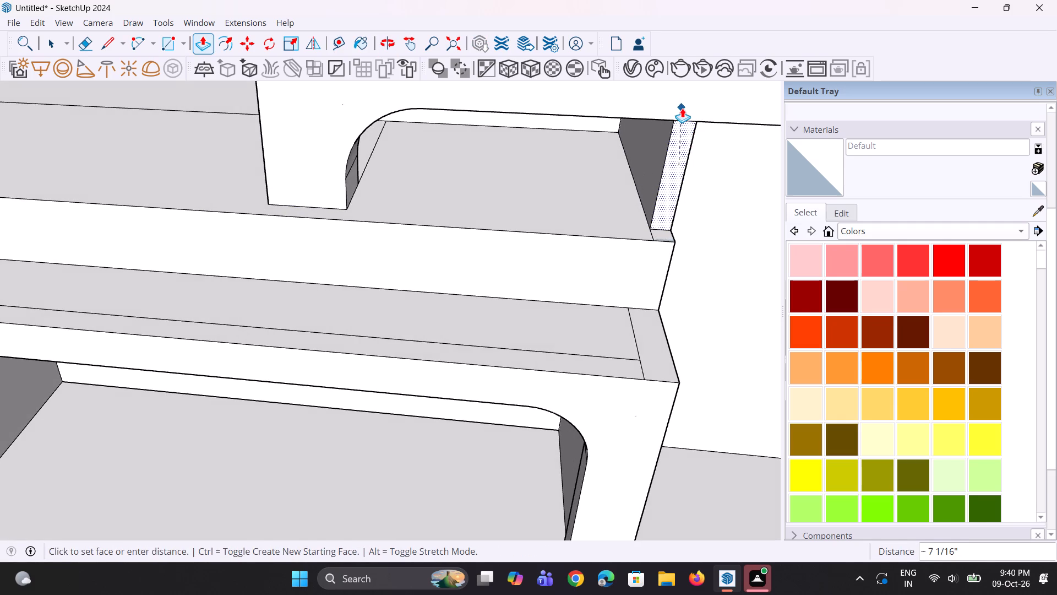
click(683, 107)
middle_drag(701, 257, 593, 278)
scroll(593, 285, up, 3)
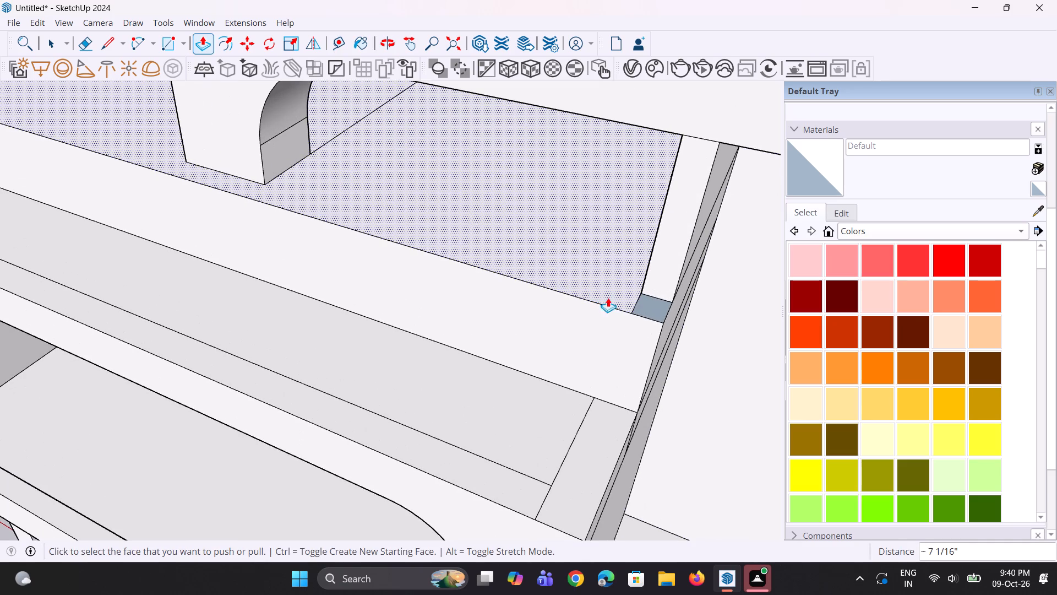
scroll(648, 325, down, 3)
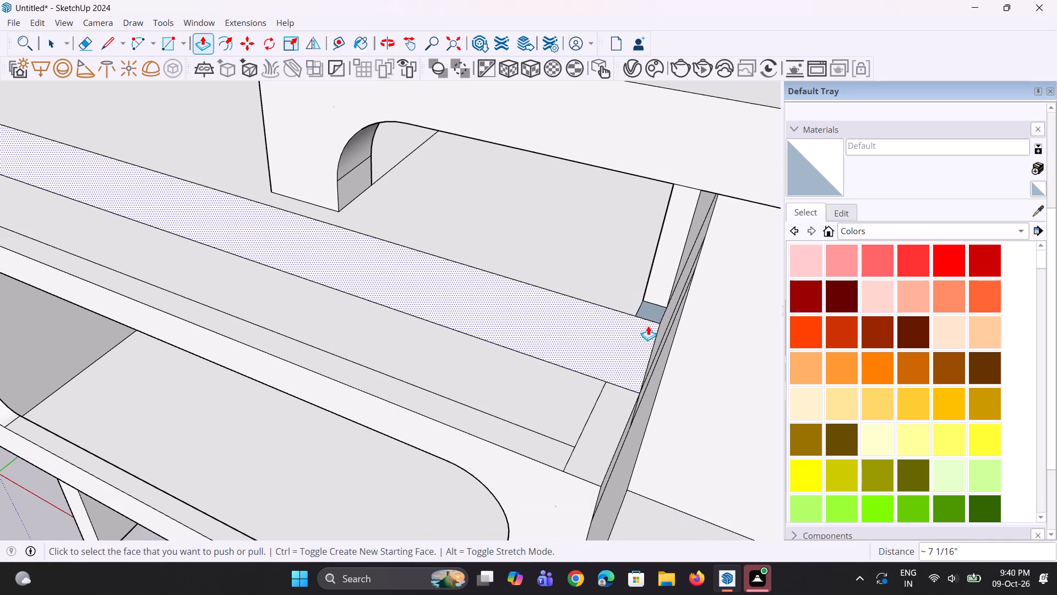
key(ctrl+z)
Push/Pull the thin upright wall's front face back about 7 1/16" from the roof's front edge, behind the tall frame.
click(651, 304)
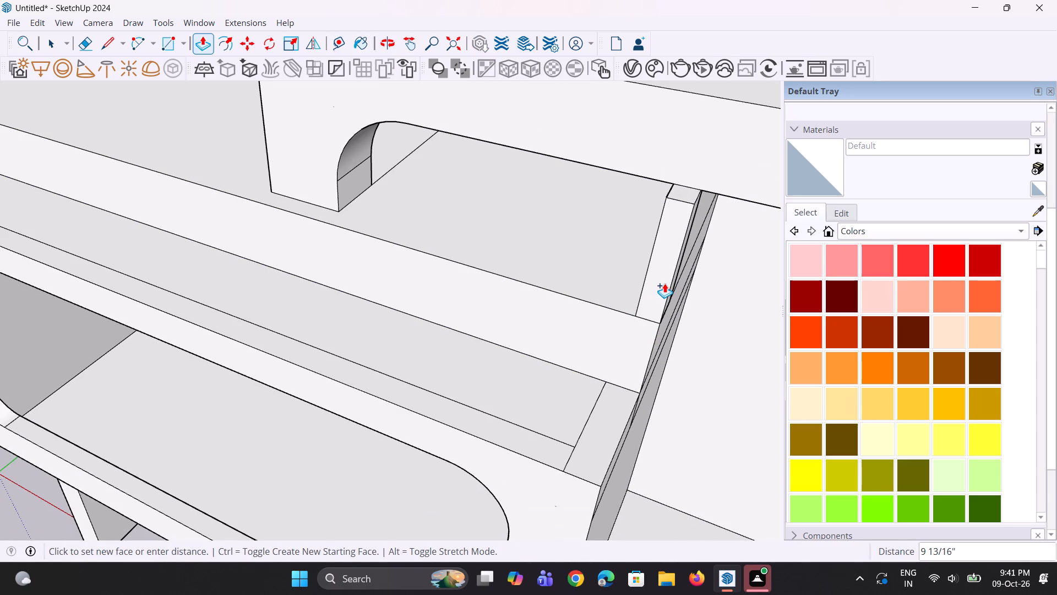
click(673, 180)
middle_drag(652, 302, 729, 149)
scroll(613, 278, down, 8)
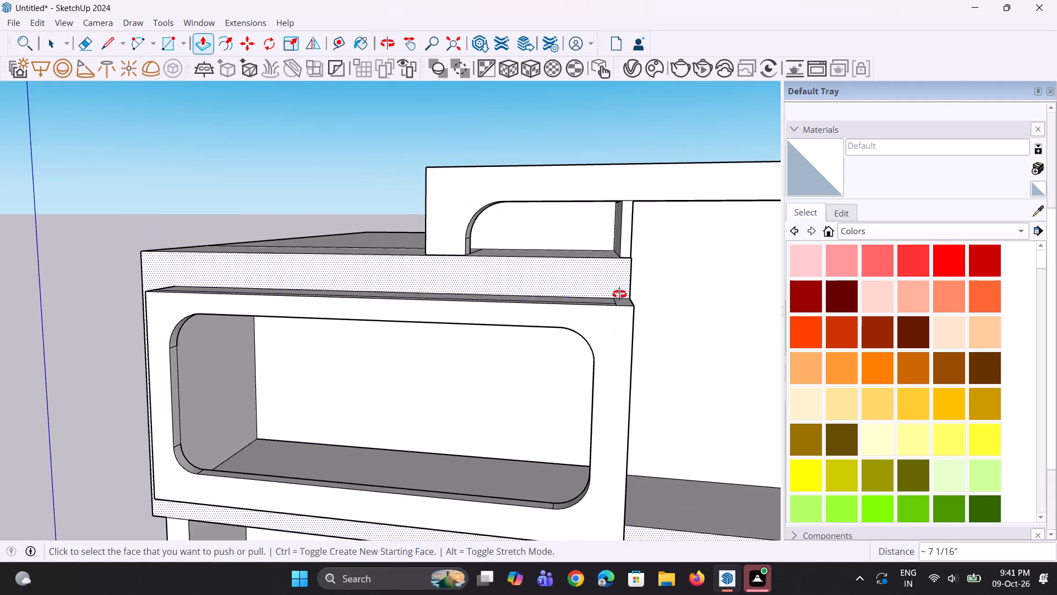
middle_drag(615, 296, 625, 293)
scroll(615, 291, down, 4)
middle_drag(598, 297, 585, 301)
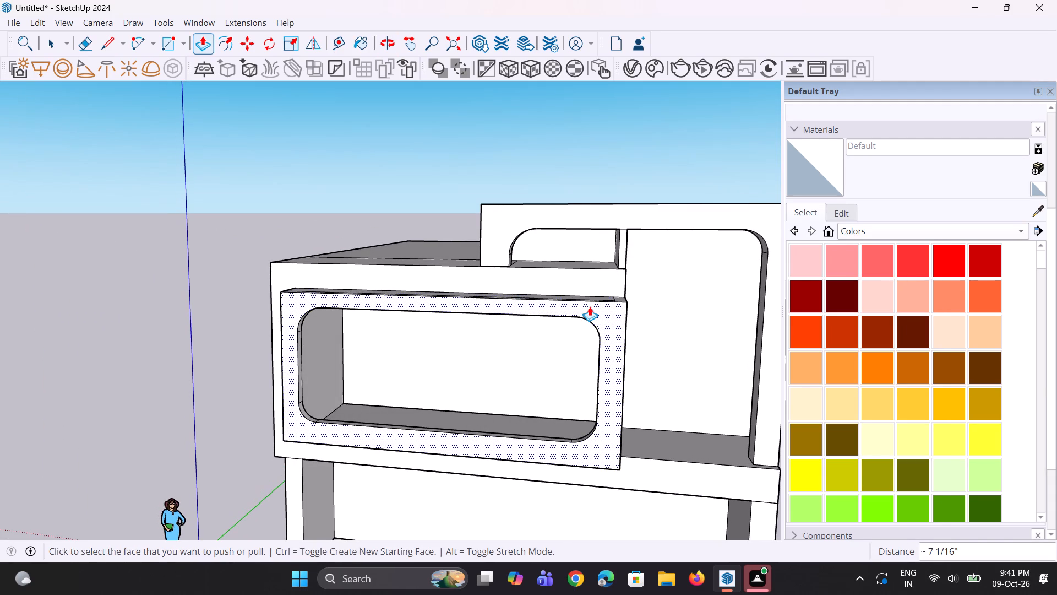
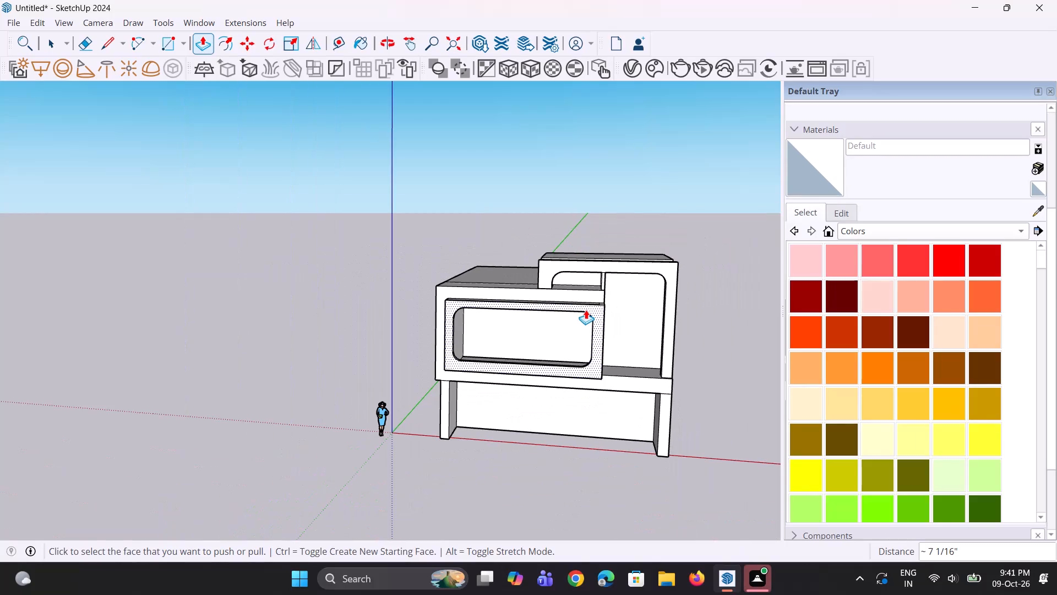
Examine the façade's framed openings, stepped roofs and ground floor from the front.
middle_drag(586, 310, 597, 310)
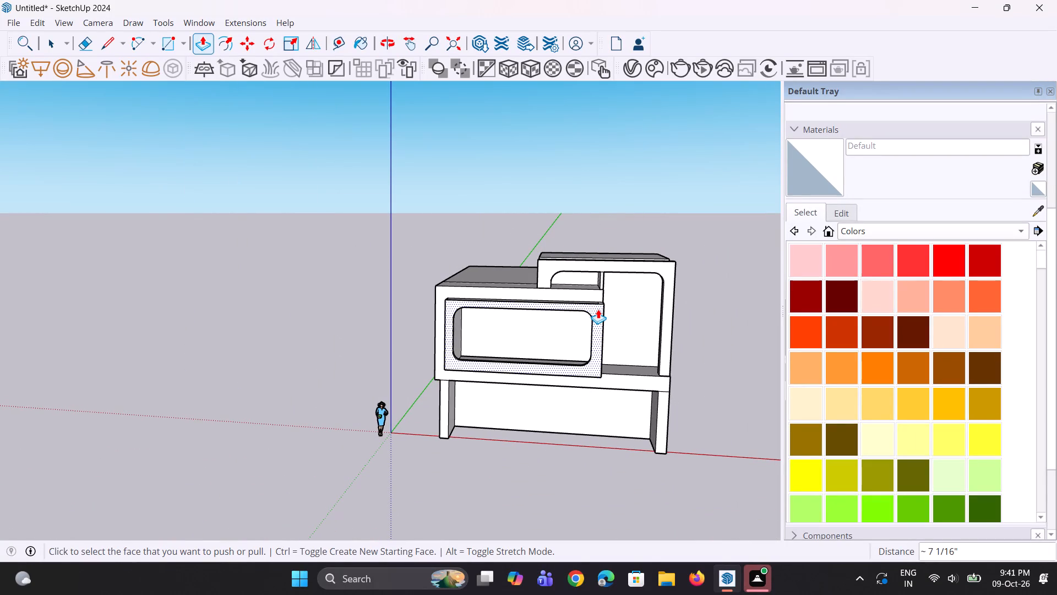
middle_drag(584, 291, 585, 277)
scroll(581, 279, down, 3)
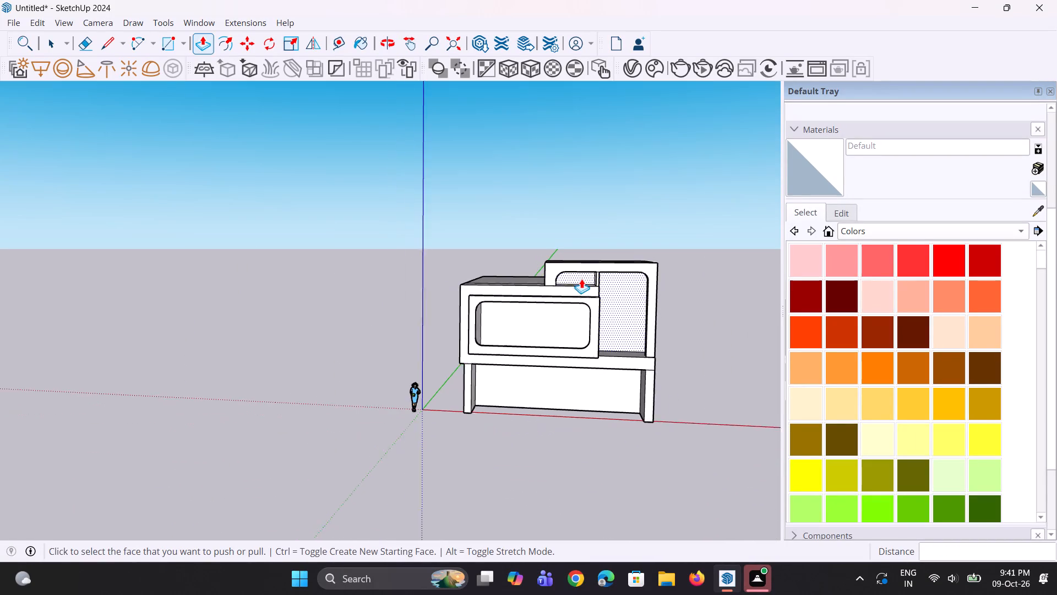
middle_drag(580, 279, 587, 260)
scroll(604, 348, up, 2)
middle_drag(613, 358, 639, 369)
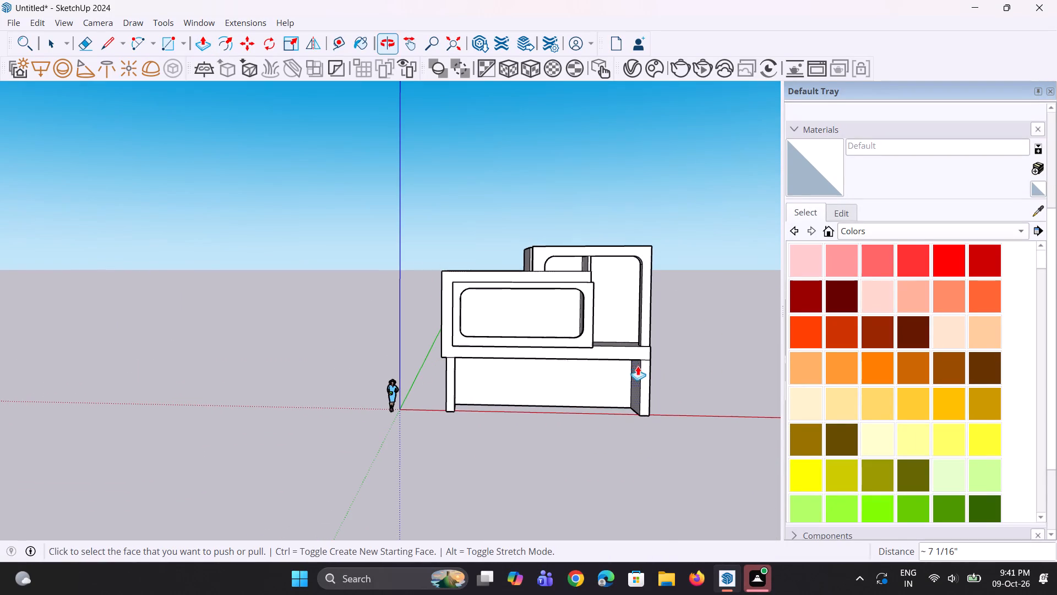
scroll(594, 278, up, 6)
scroll(594, 278, down, 3)
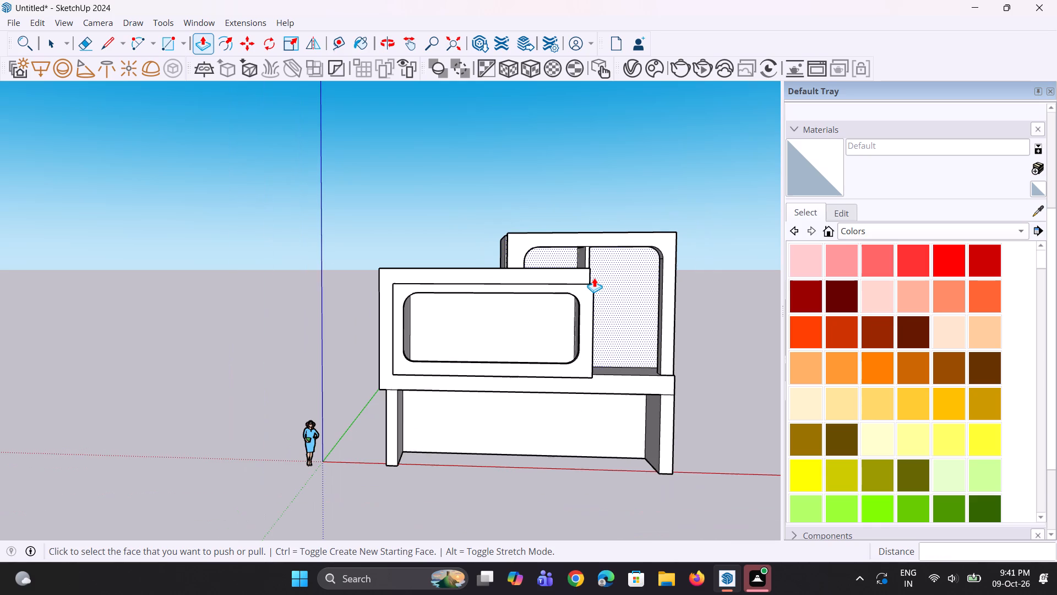
scroll(594, 278, down, 3)
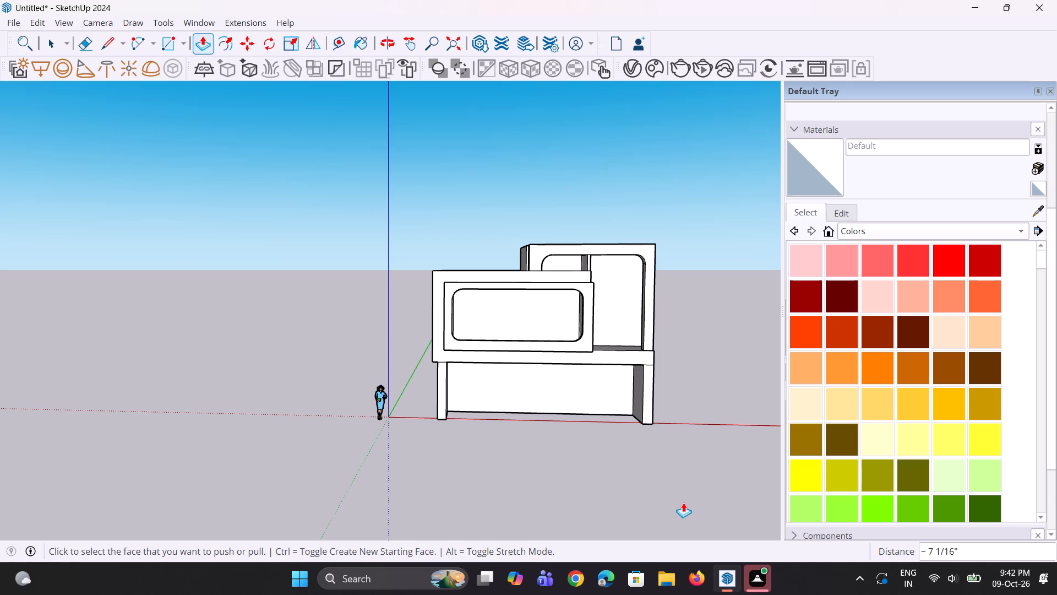
scroll(375, 334, down, 5)
scroll(506, 310, up, 5)
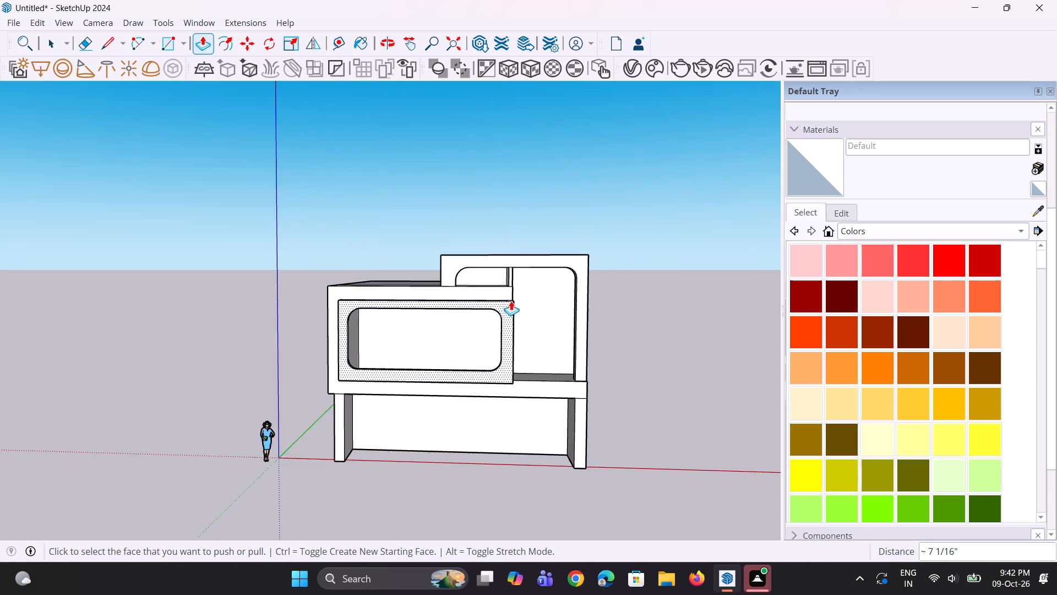
scroll(511, 301, up, 3)
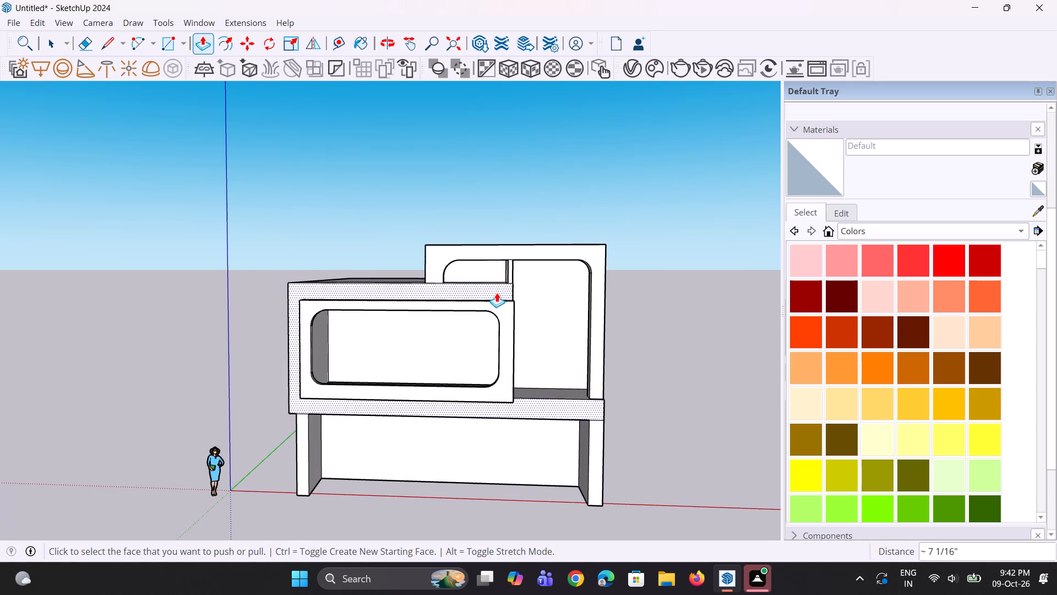
Push/Pull the underside of the ground floor downward about 2' 2" to form a base.
scroll(451, 318, down, 2)
middle_drag(390, 444, 400, 387)
scroll(396, 451, up, 3)
middle_drag(401, 458, 399, 493)
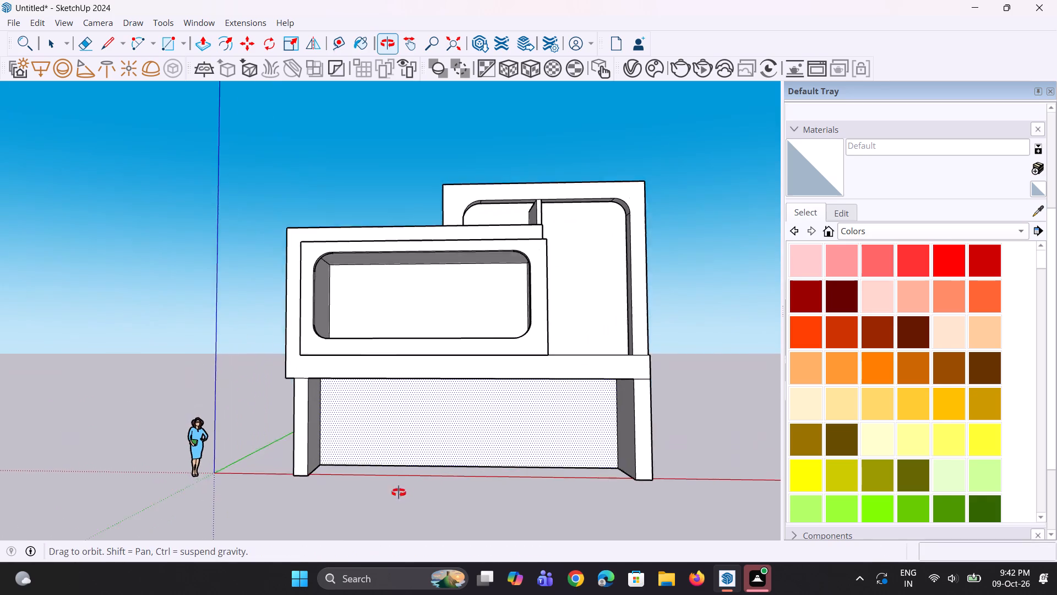
middle_drag(399, 493, 459, 504)
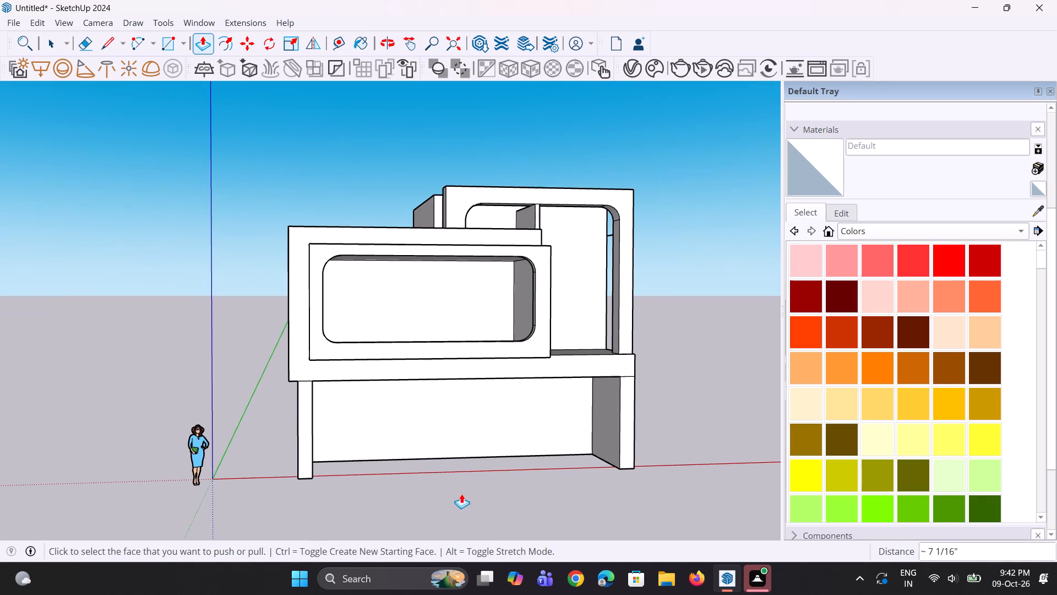
scroll(461, 494, down, 2)
middle_drag(460, 499, 457, 344)
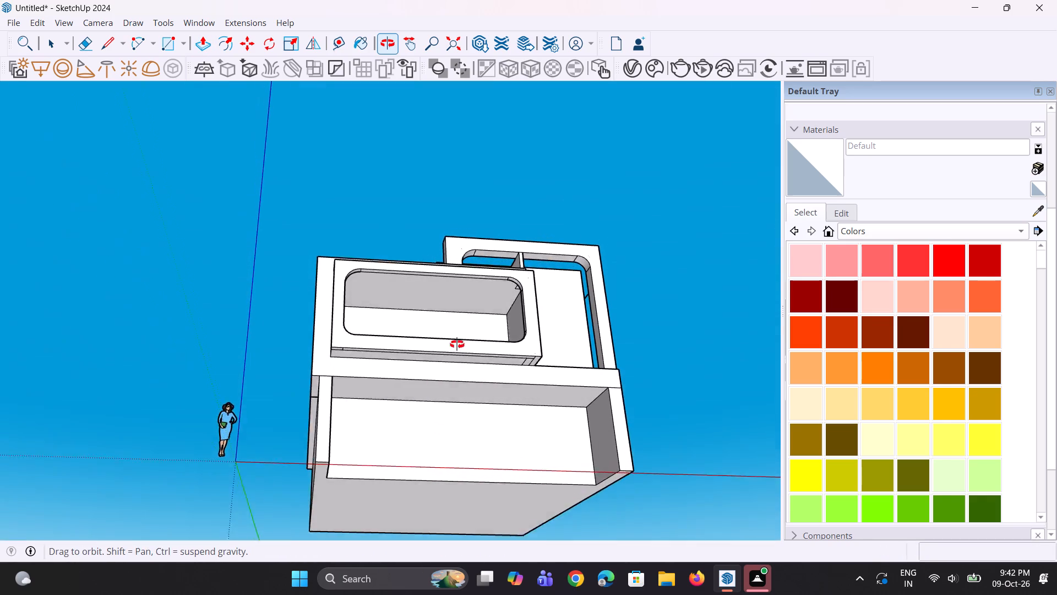
middle_drag(457, 344, 457, 286)
click(433, 499)
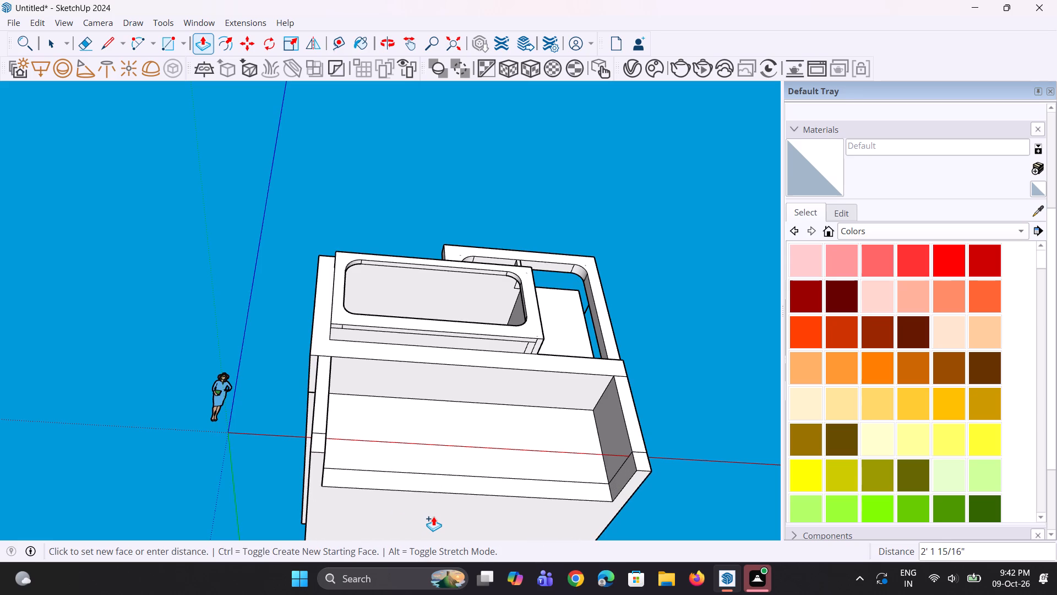
click(433, 516)
Push/Pull the recessed base's front face forward 7' 2 1/2", flush with the ground-floor side piers.
scroll(439, 469, down, 4)
middle_drag(449, 463, 444, 593)
scroll(429, 450, down, 2)
middle_drag(429, 450, 387, 557)
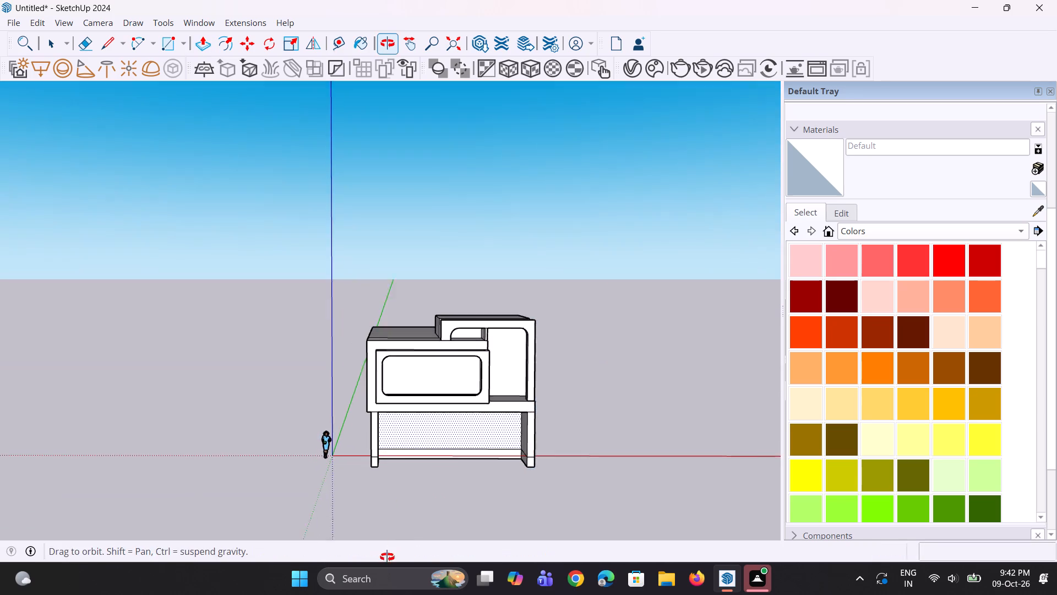
middle_drag(387, 557, 386, 558)
scroll(413, 489, up, 3)
click(443, 446)
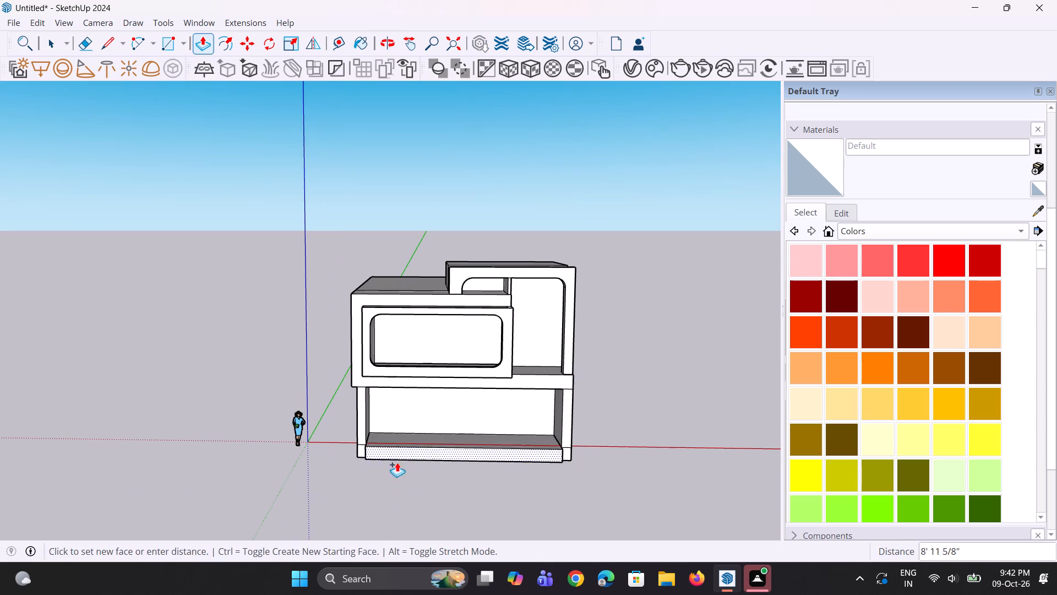
click(359, 445)
Draw an upright rectangle about 7' 5" high and 3' 11" wide near one end of the wide frame's back wall.
middle_drag(516, 463, 528, 457)
scroll(551, 445, up, 3)
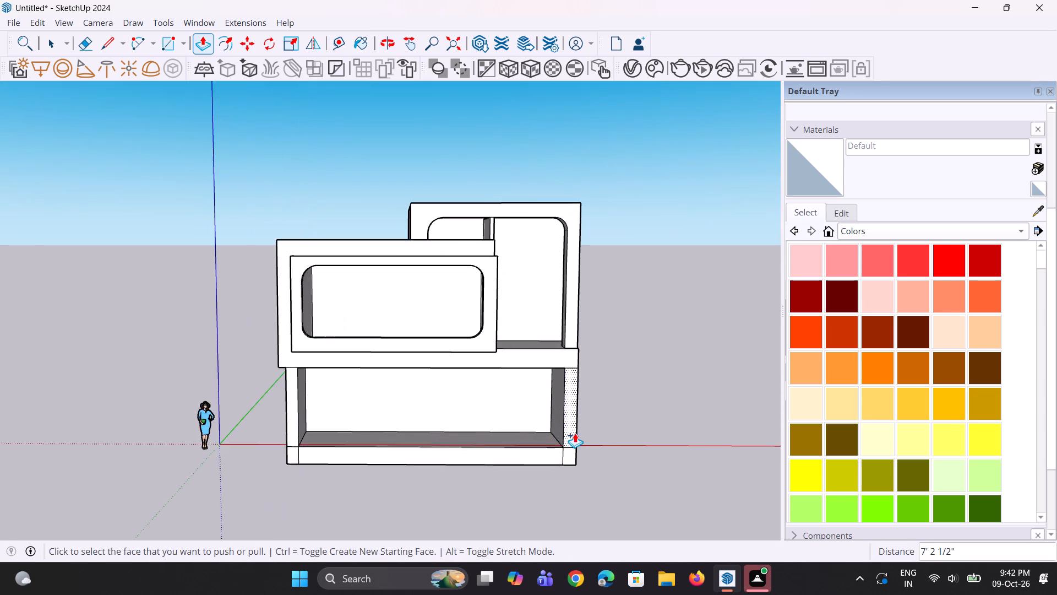
scroll(575, 433, up, 5)
middle_drag(571, 450, 562, 440)
scroll(366, 415, up, 2)
middle_drag(366, 415, 383, 461)
scroll(407, 450, down, 5)
middle_drag(276, 387, 276, 463)
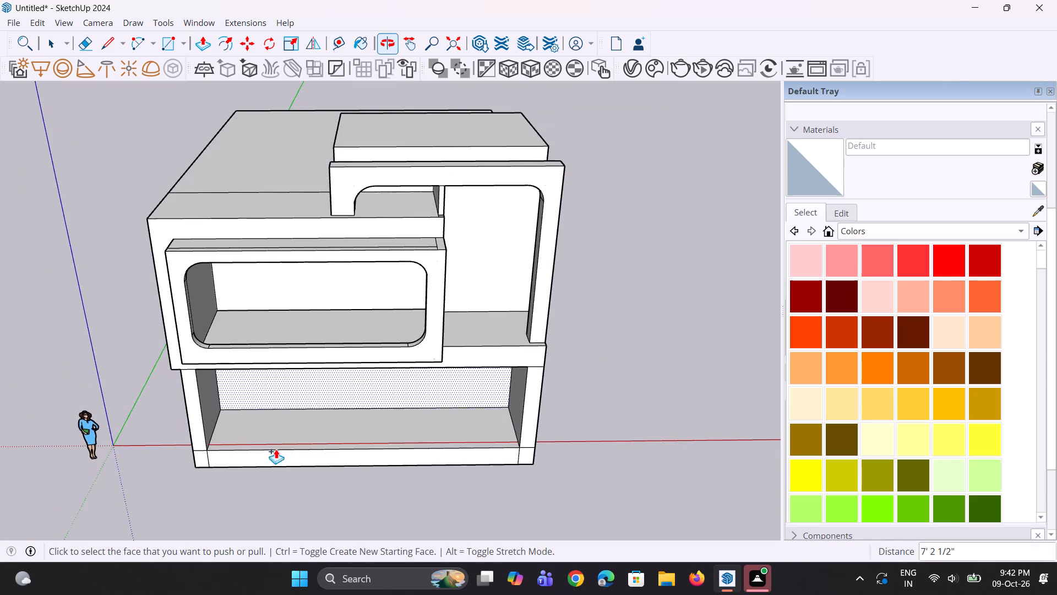
scroll(276, 343, up, 3)
middle_drag(250, 339, 268, 295)
key(r)
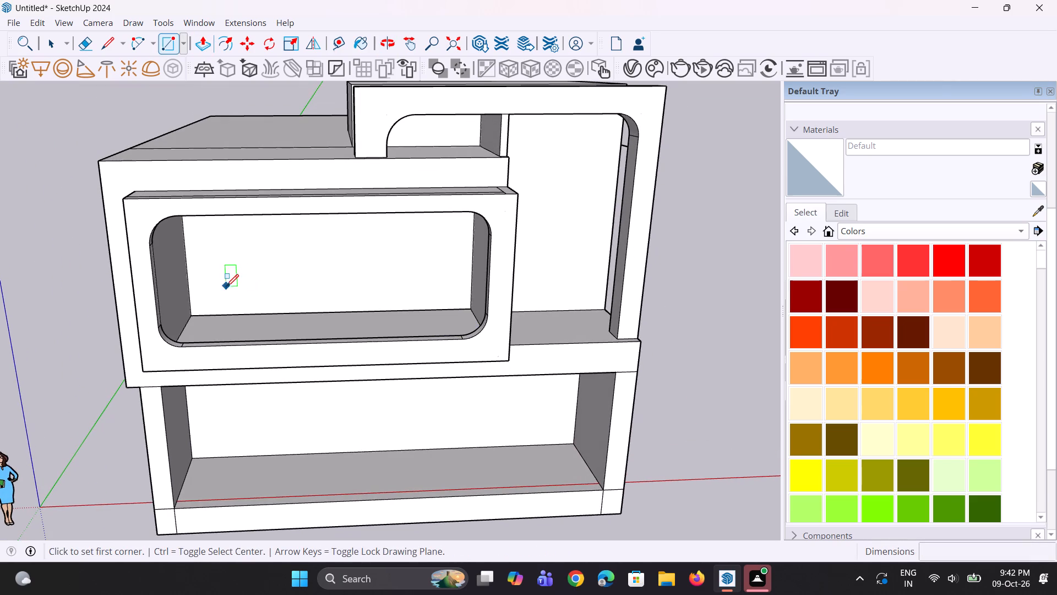
middle_drag(241, 286, 253, 263)
scroll(232, 299, up, 6)
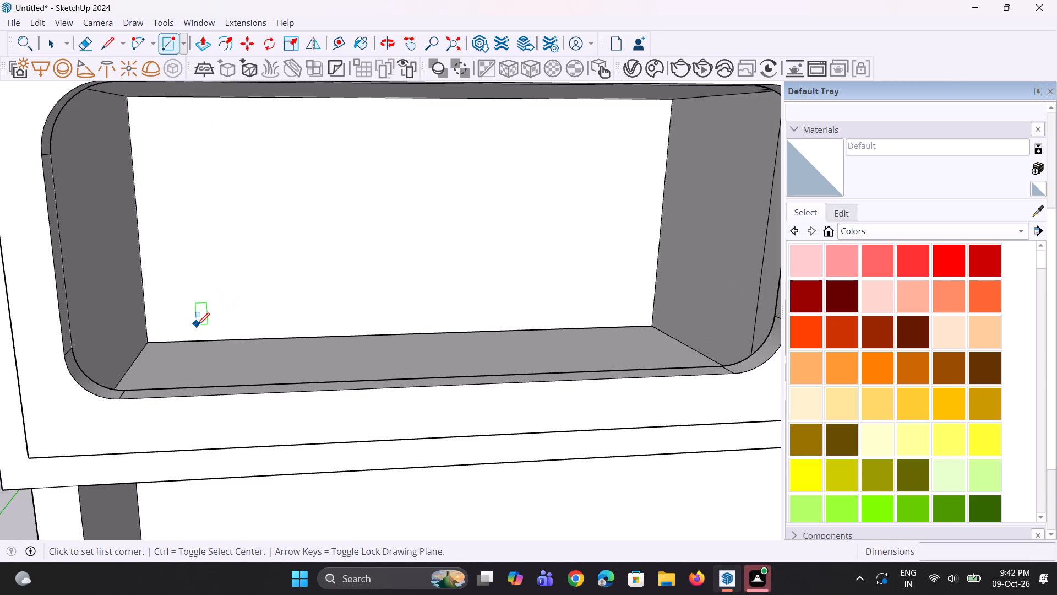
click(183, 322)
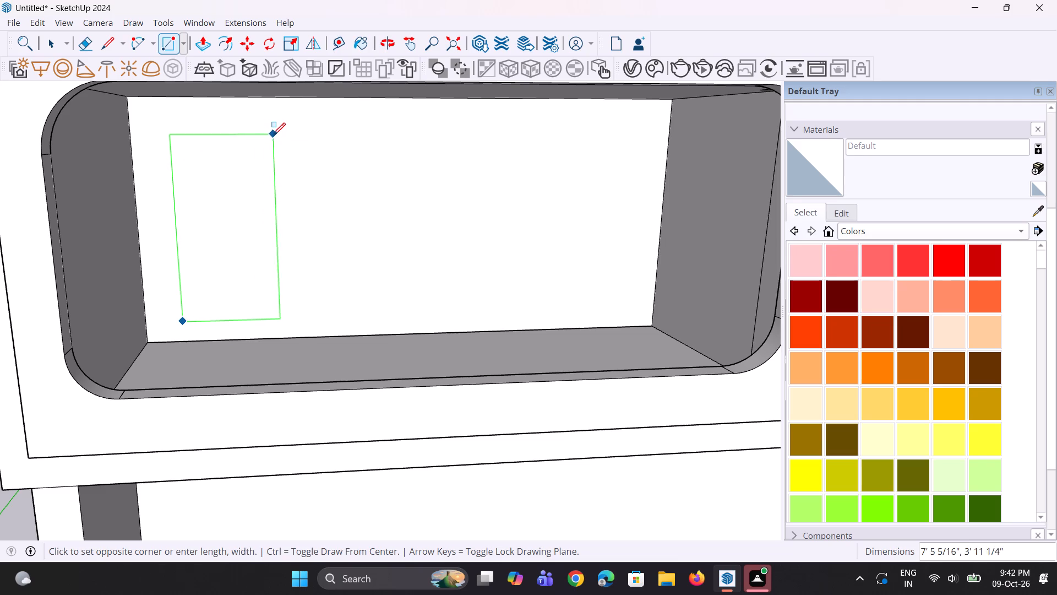
click(277, 135)
Copy the rectangle's face 9' 2 13/16" along the wide frame's back wall toward the tall frame.
middle_drag(326, 273, 308, 273)
key(space)
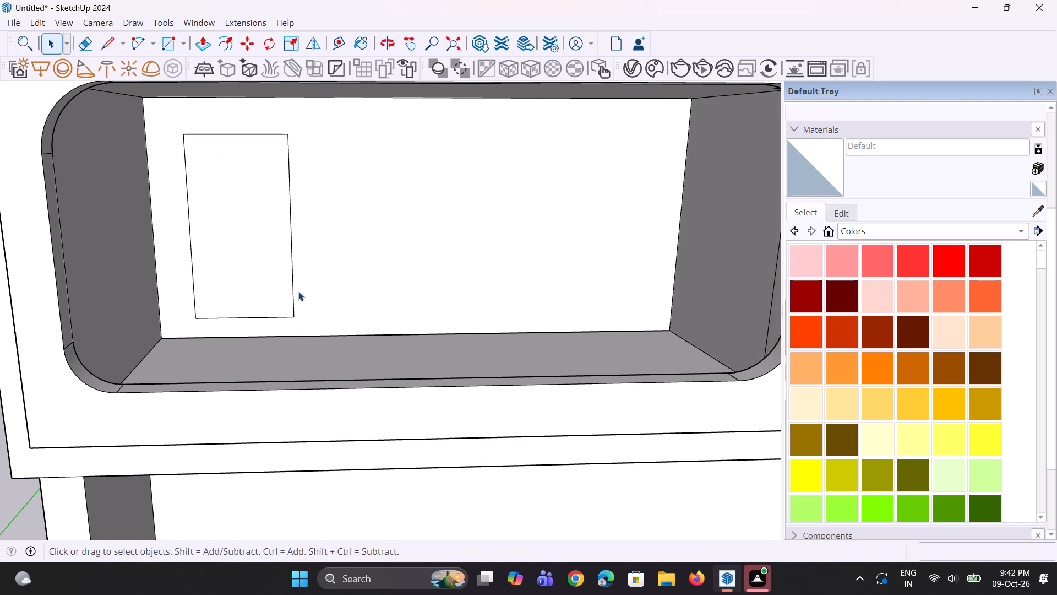
key(space)
click(272, 293)
key(m)
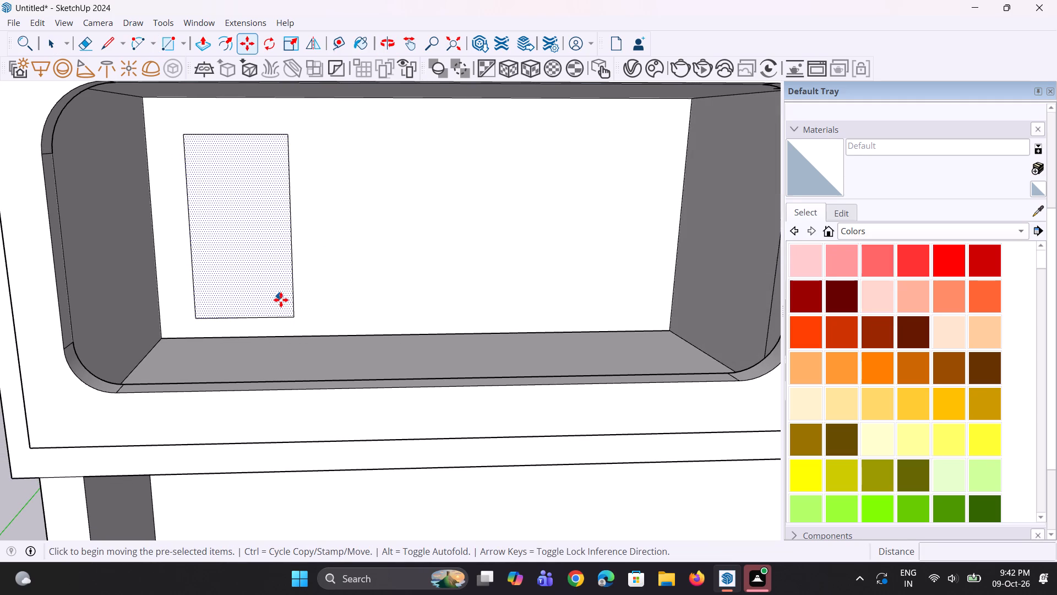
click(286, 304)
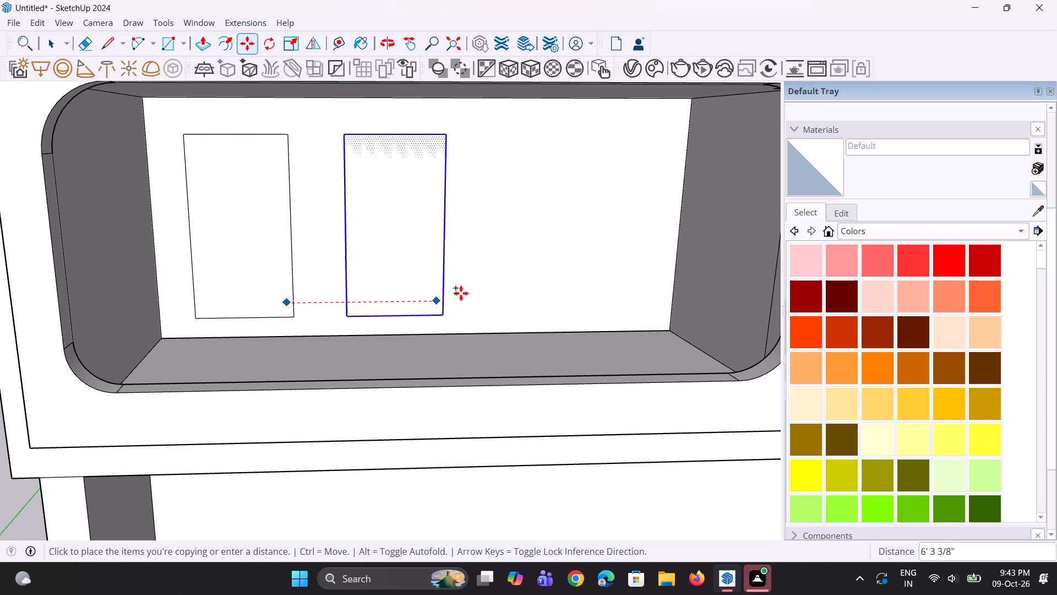
click(506, 295)
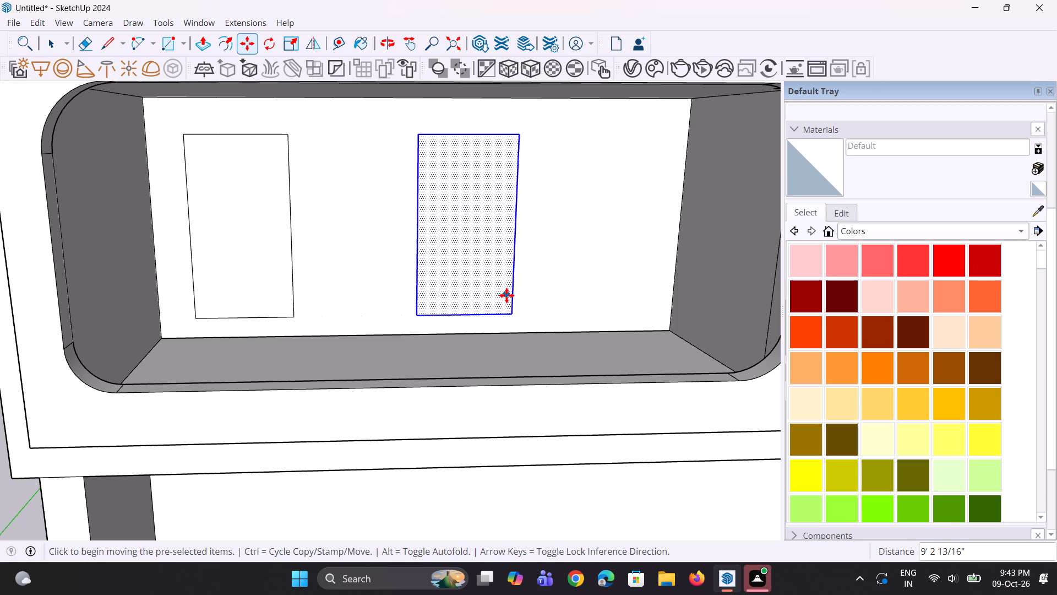
Copy the second rectangle about 5' 4" further along the same back wall to make a third one.
key(m)
click(501, 295)
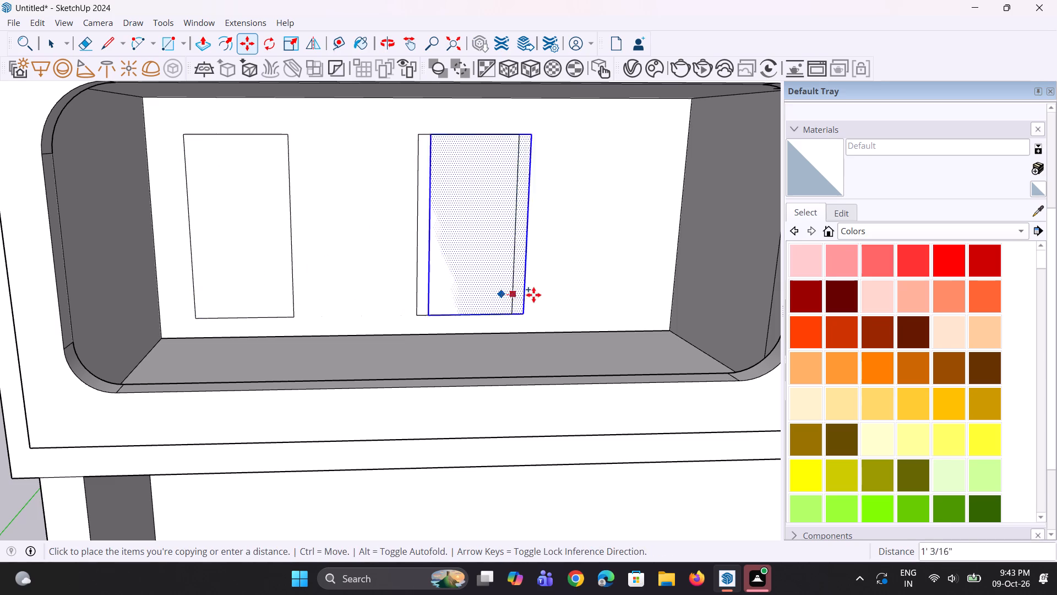
click(628, 289)
middle_drag(595, 308, 568, 302)
key(space)
key(space)
scroll(405, 331, down, 9)
click(735, 313)
Copy the first rectangle from the wide frame's back wall onto the wall behind the tall frame's opening.
middle_drag(699, 338, 648, 328)
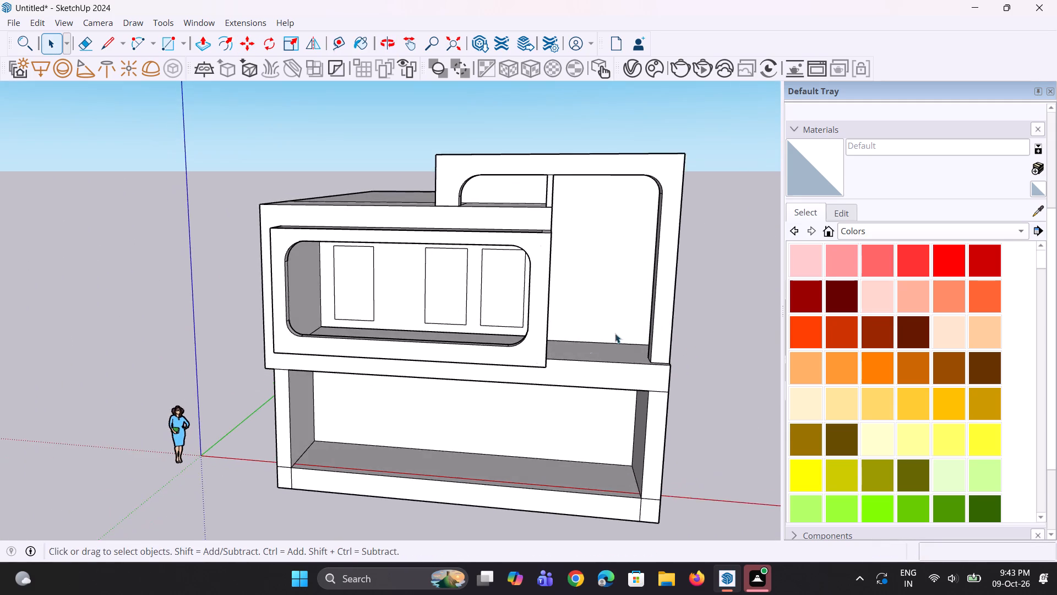
scroll(529, 367, down, 3)
middle_drag(529, 367, 524, 344)
click(385, 312)
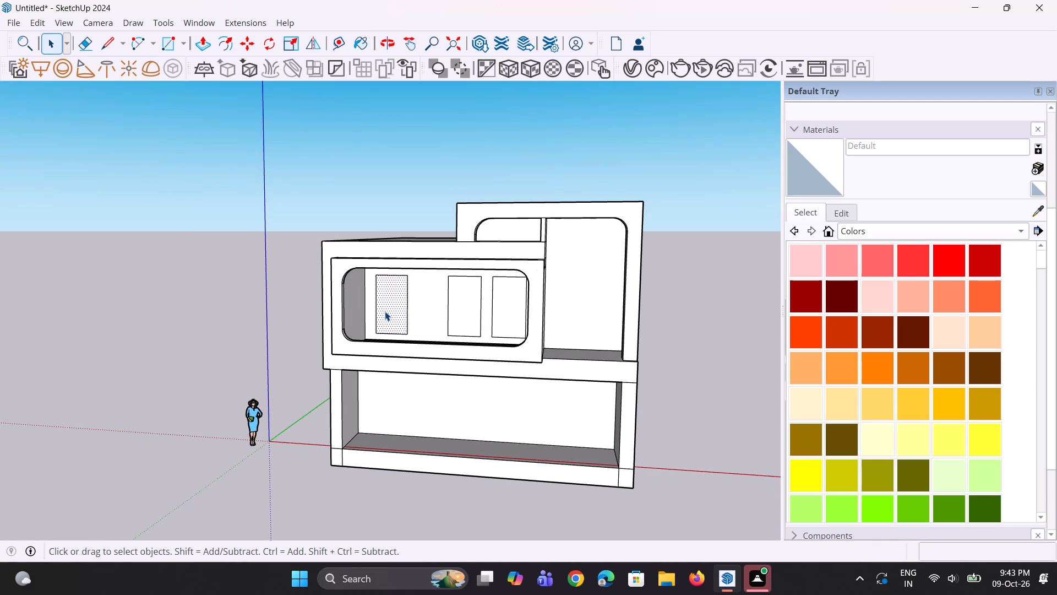
key(m)
click(405, 325)
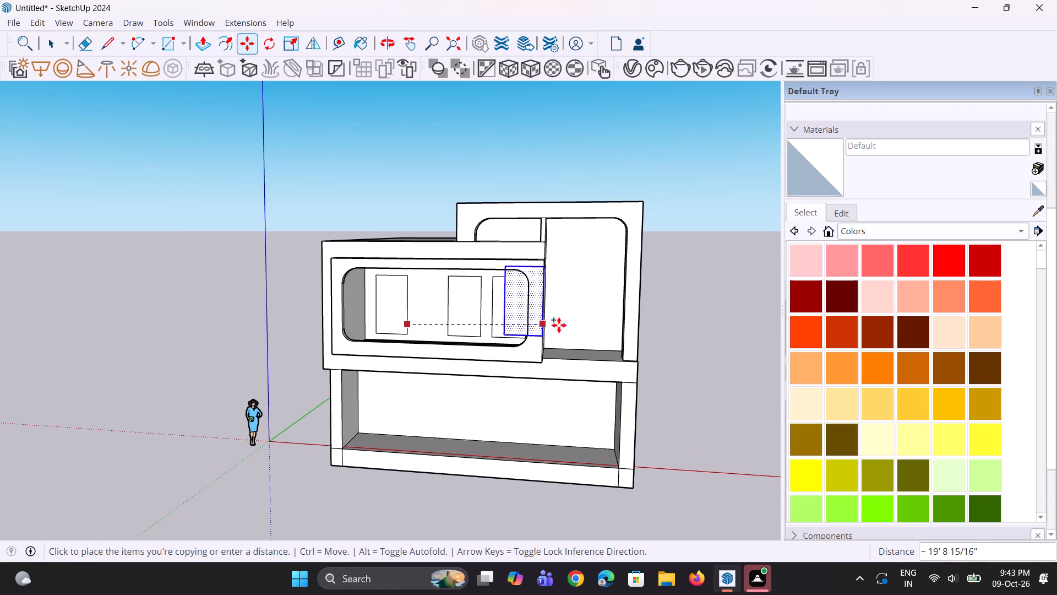
click(590, 319)
middle_drag(644, 340, 608, 364)
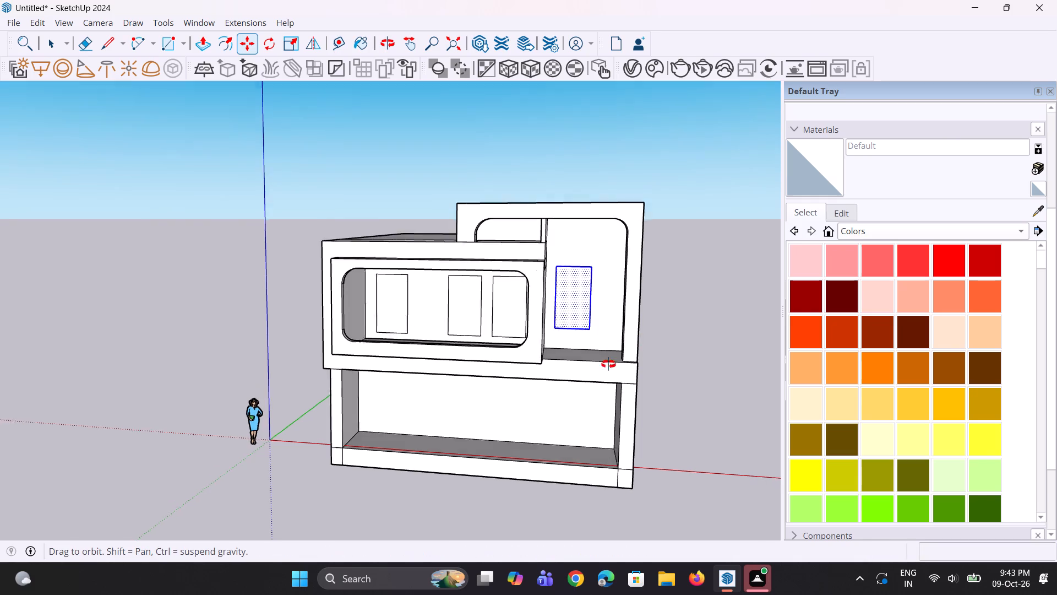
middle_drag(608, 364, 571, 385)
click(684, 409)
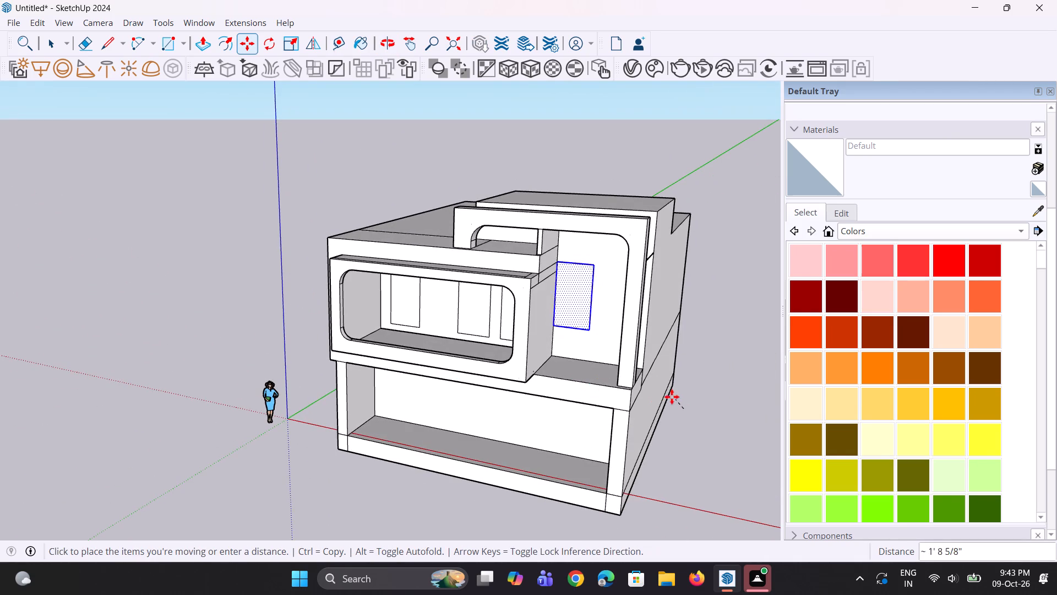
key(Escape)
click(685, 416)
key(space)
key(space)
key(space)
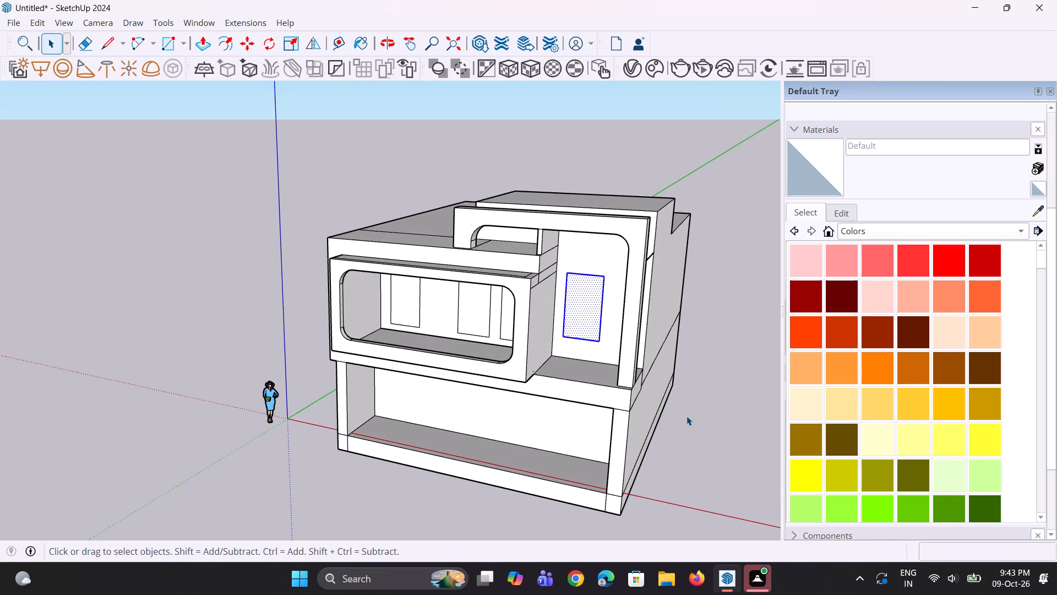
click(686, 416)
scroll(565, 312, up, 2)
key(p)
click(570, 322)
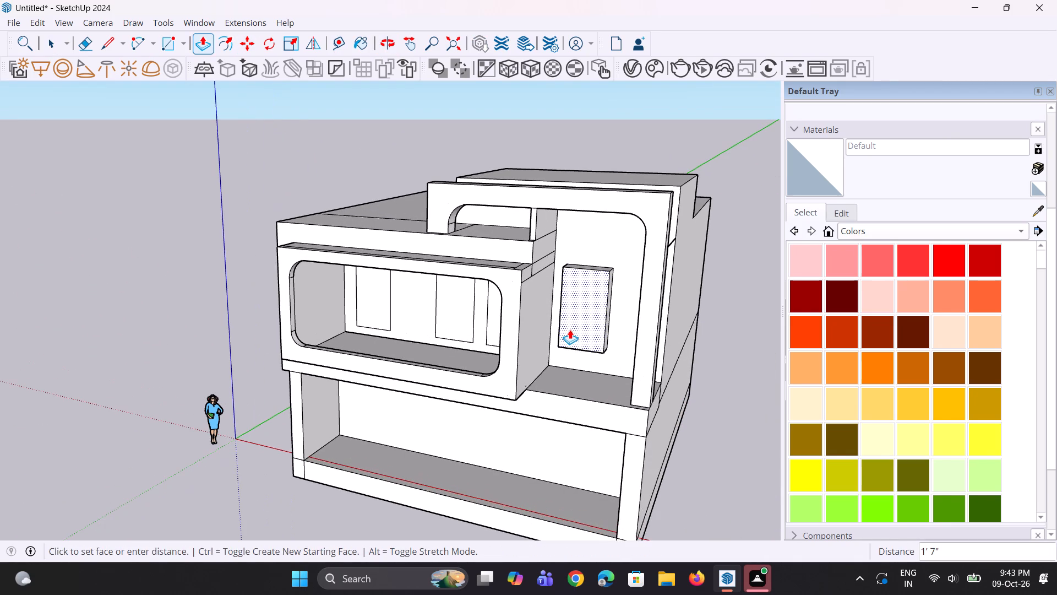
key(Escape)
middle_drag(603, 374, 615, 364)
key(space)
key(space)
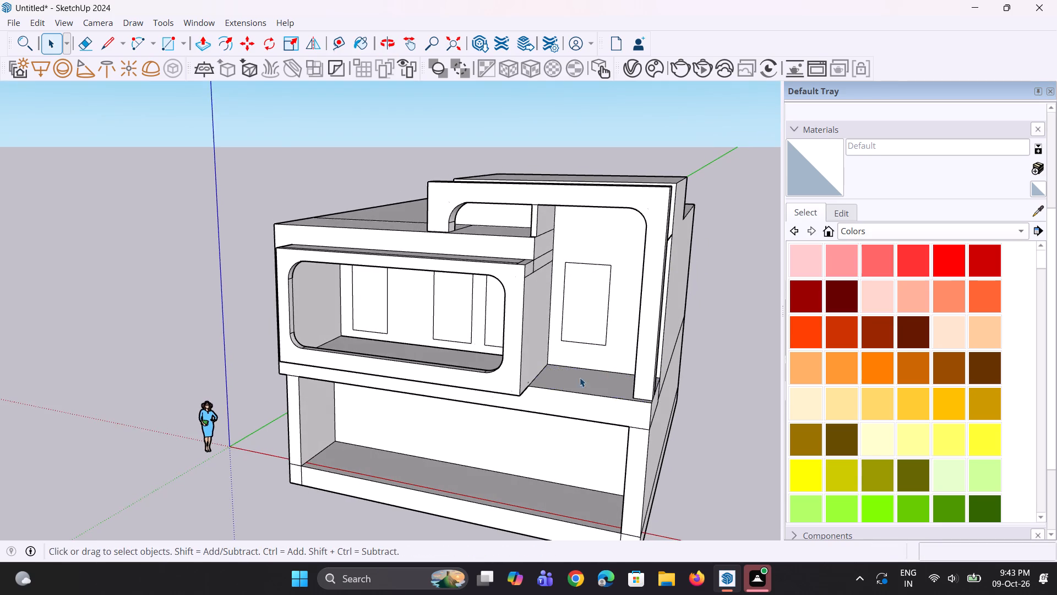
Raise the bottom edge of the first window rectangle on the wide frame's back wall to shorten it.
scroll(460, 375, down, 4)
middle_drag(464, 374, 551, 320)
scroll(525, 332, up, 2)
scroll(510, 337, down, 1)
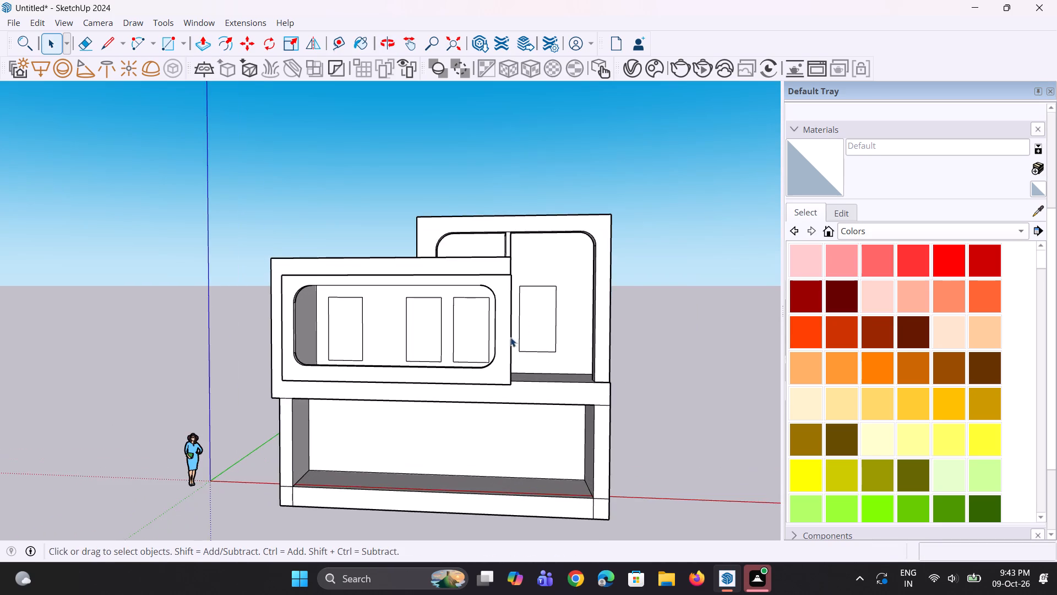
scroll(510, 337, down, 2)
middle_drag(506, 338, 522, 332)
scroll(394, 336, up, 5)
middle_drag(396, 337, 417, 381)
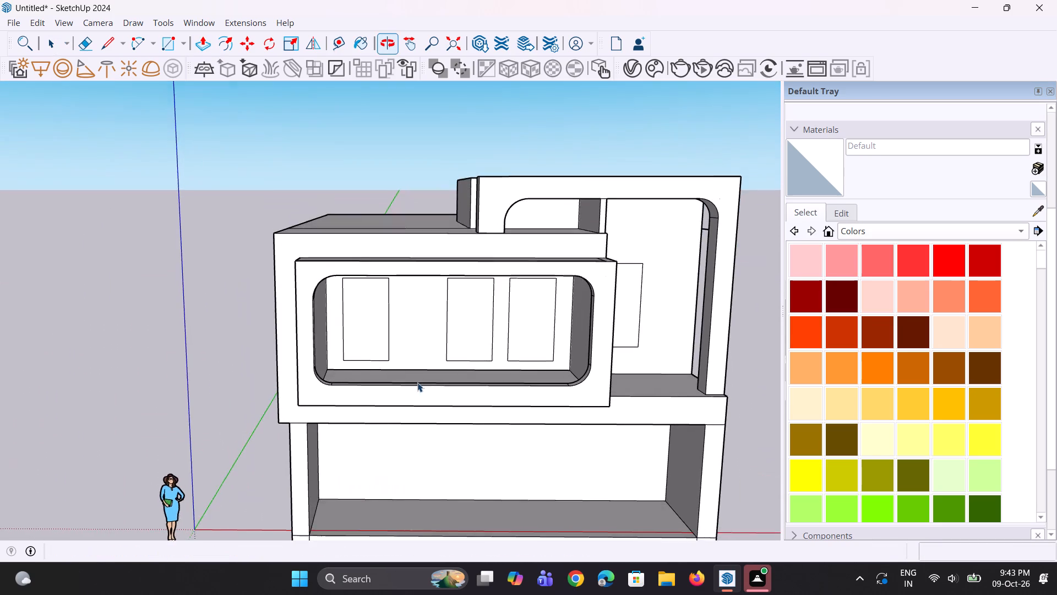
scroll(398, 369, up, 6)
click(366, 353)
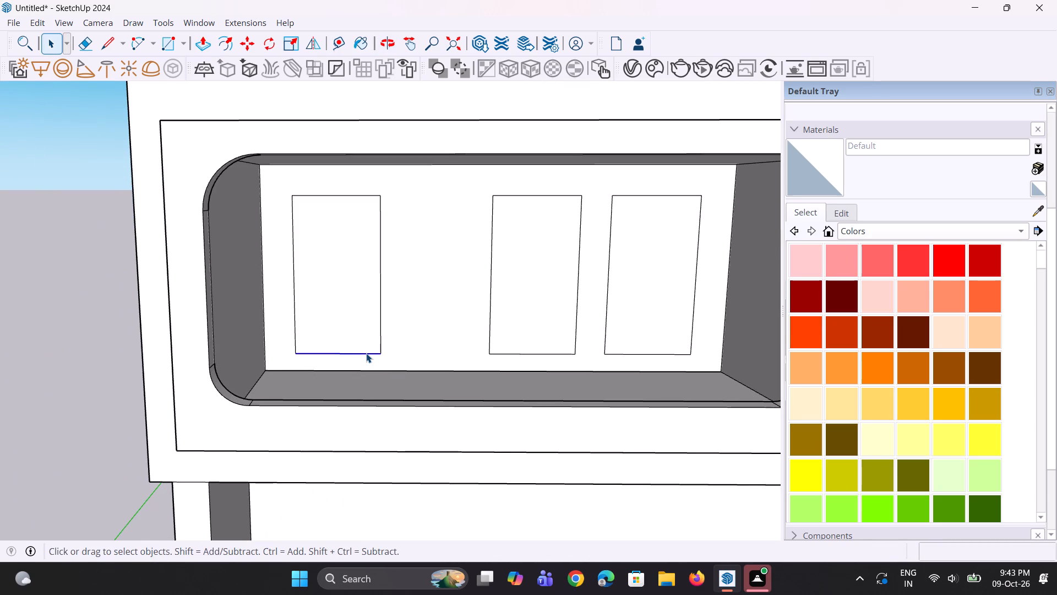
key(m)
click(382, 351)
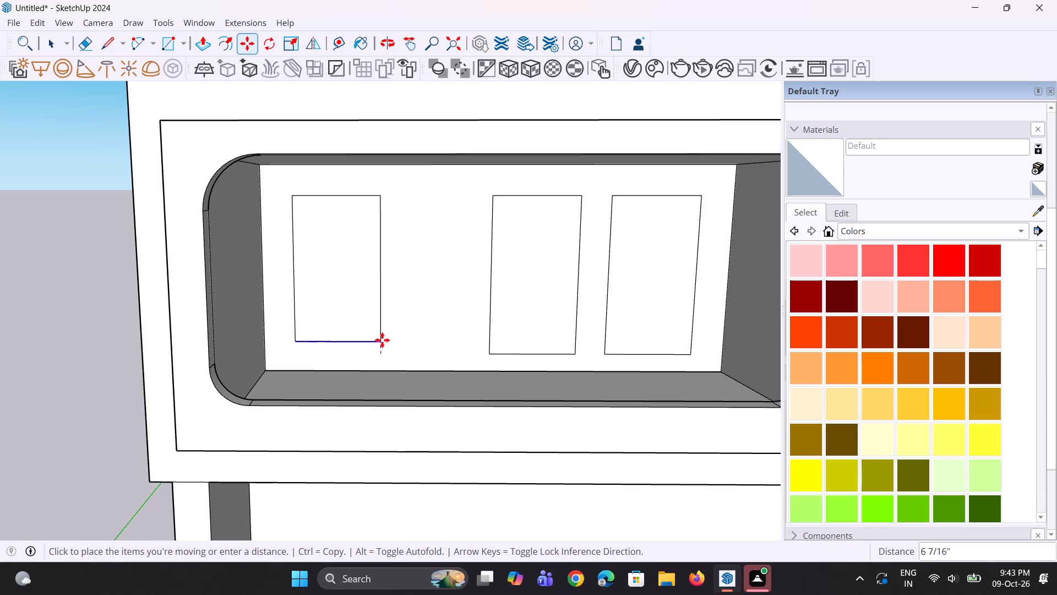
click(382, 321)
scroll(382, 322, down, 3)
middle_drag(383, 329, 384, 313)
key(space)
key(space)
click(159, 360)
Raise the bottom edge of the window rectangle on the wall behind the tall frame's opening.
scroll(160, 385, down, 4)
middle_drag(425, 380, 396, 375)
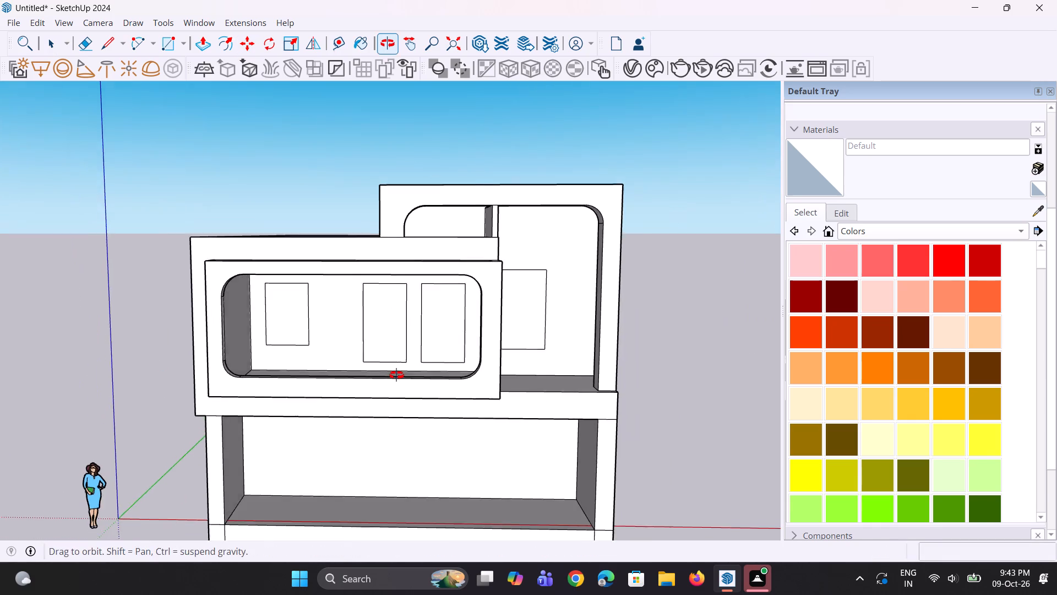
middle_drag(396, 375, 384, 371)
scroll(556, 345, up, 2)
click(534, 352)
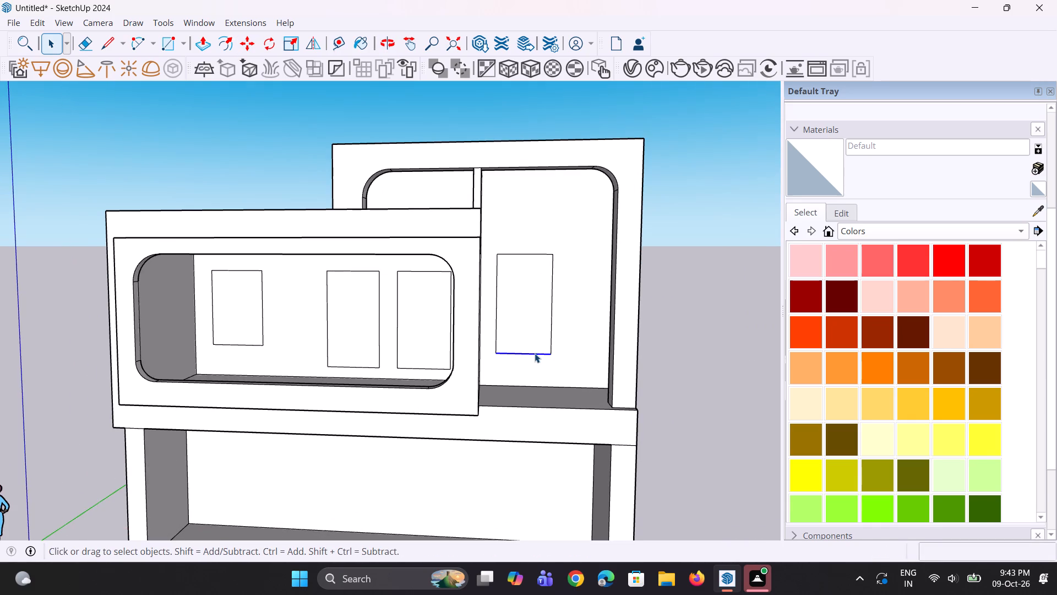
scroll(543, 353, up, 3)
key(m)
click(555, 354)
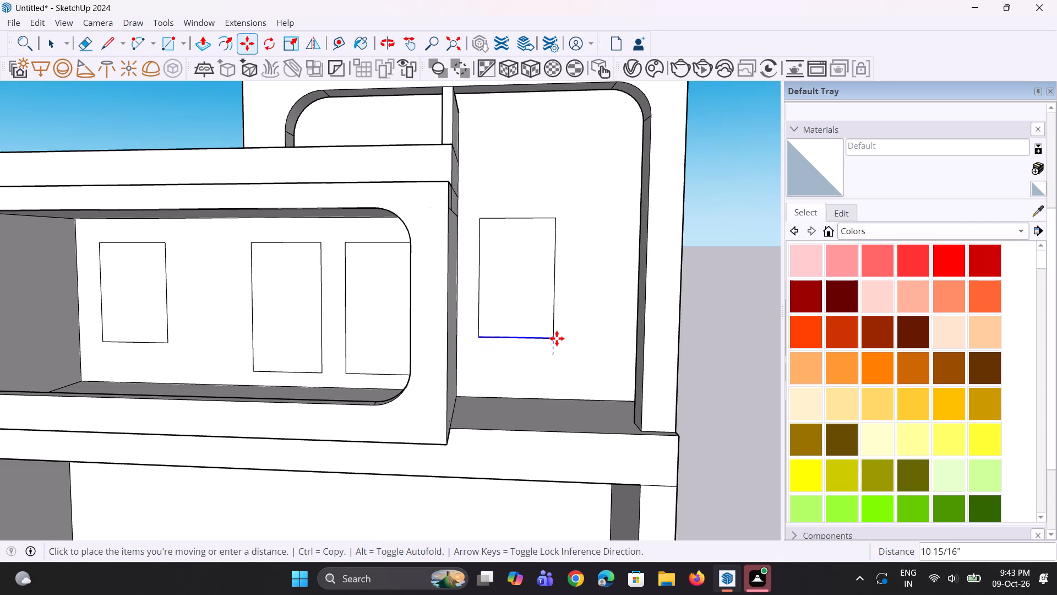
click(556, 330)
scroll(562, 332, down, 3)
key(space)
key(space)
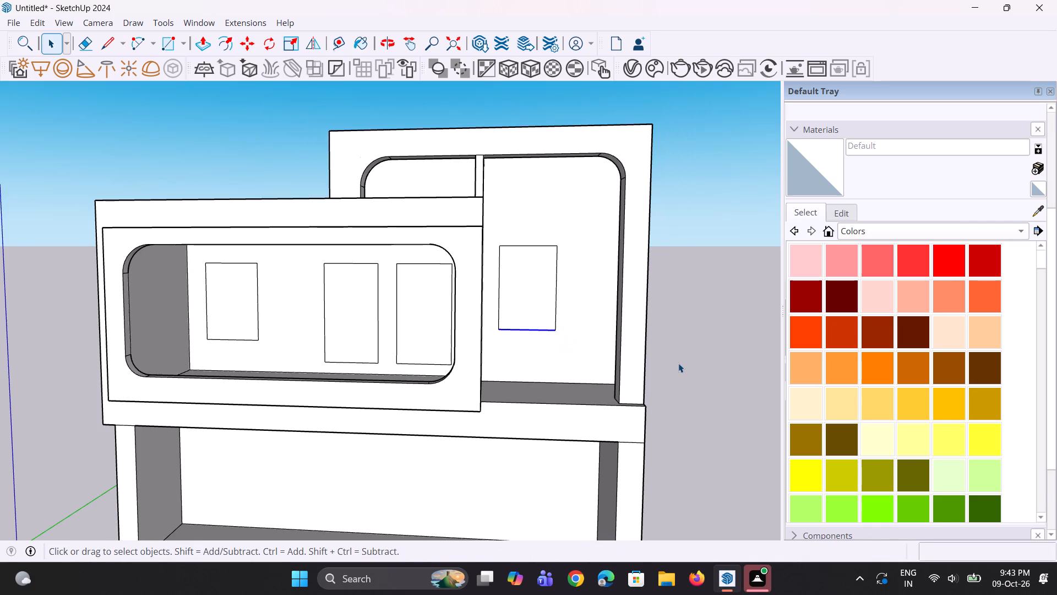
click(678, 363)
Copy the front edge of the balcony floor beneath the tall frame about 7 1/16" inward to the frame's foot.
scroll(416, 414, down, 3)
middle_drag(422, 415, 437, 421)
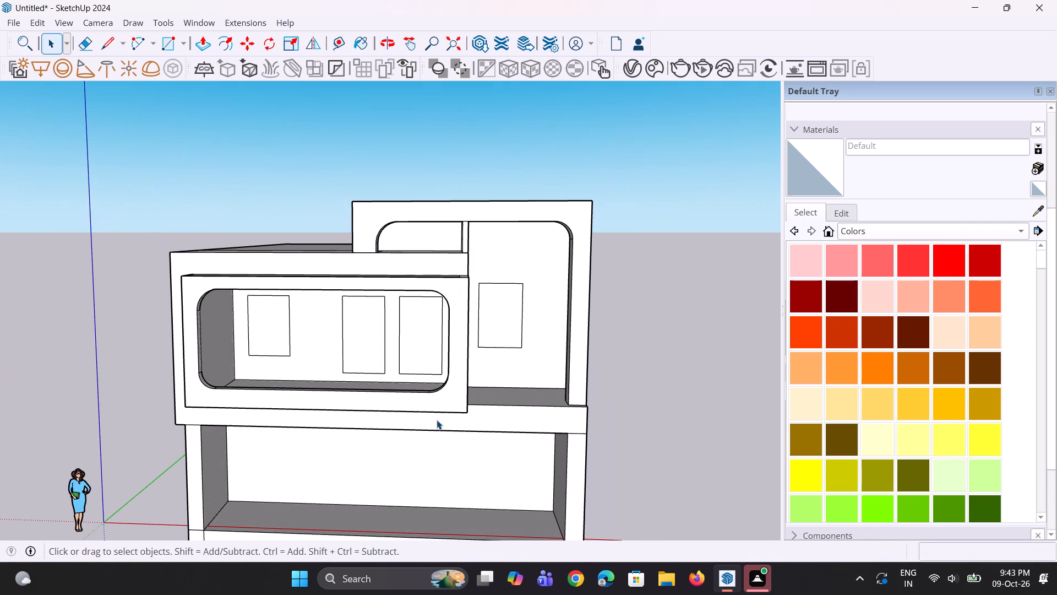
middle_drag(488, 421, 265, 471)
scroll(455, 451, up, 2)
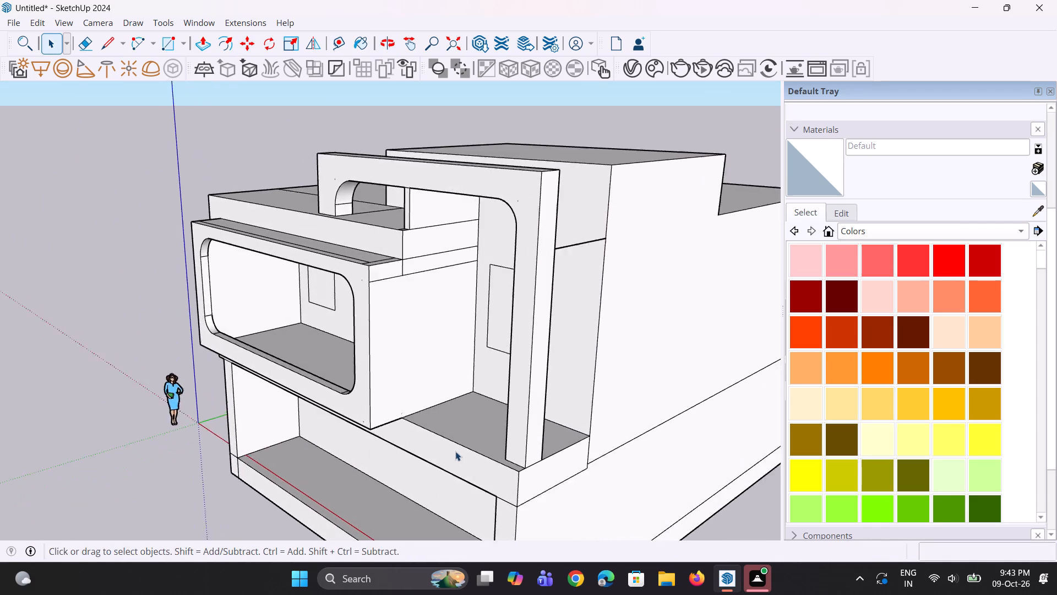
scroll(455, 451, up, 1)
middle_drag(456, 467, 426, 499)
scroll(450, 484, up, 2)
middle_drag(476, 478, 476, 482)
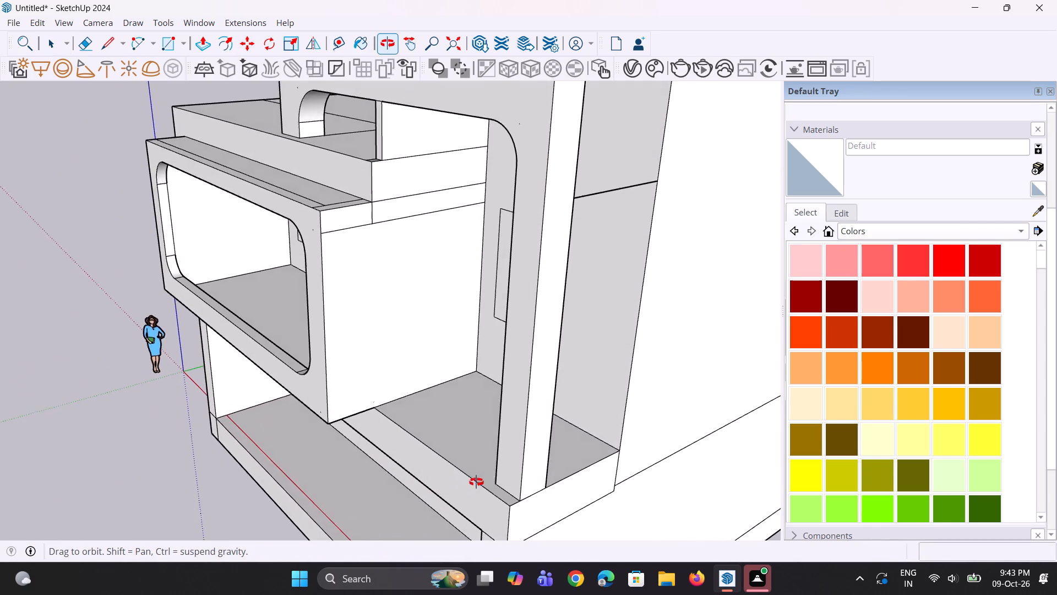
middle_drag(476, 482, 442, 484)
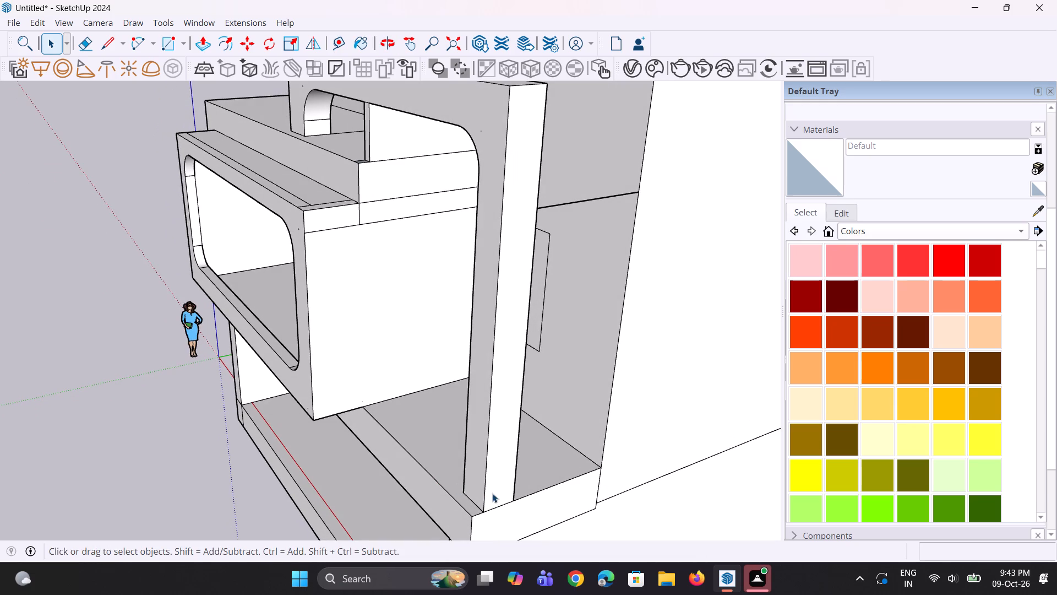
click(464, 511)
key(m)
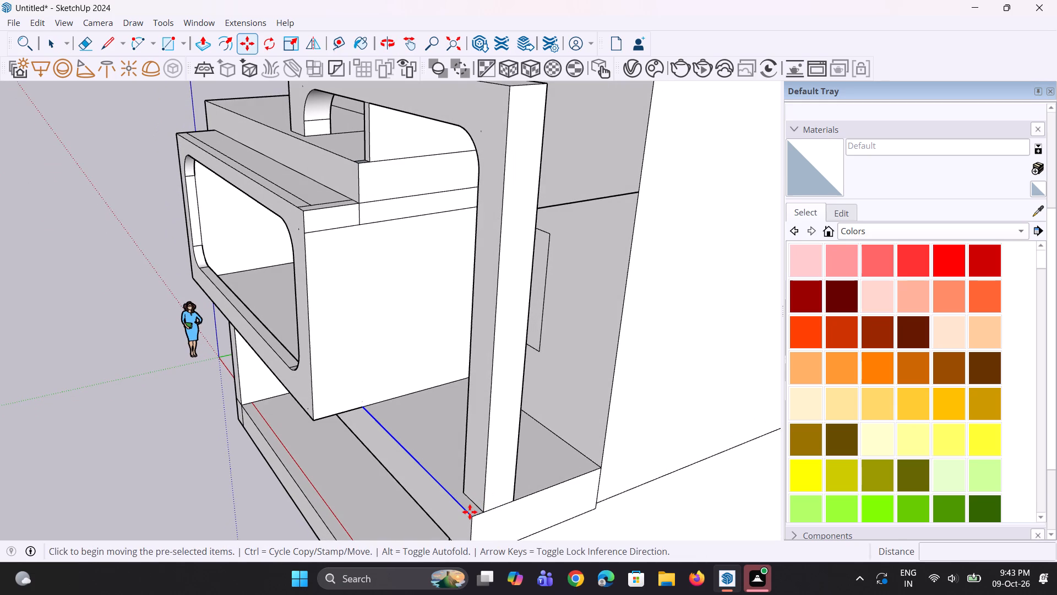
click(473, 517)
click(481, 513)
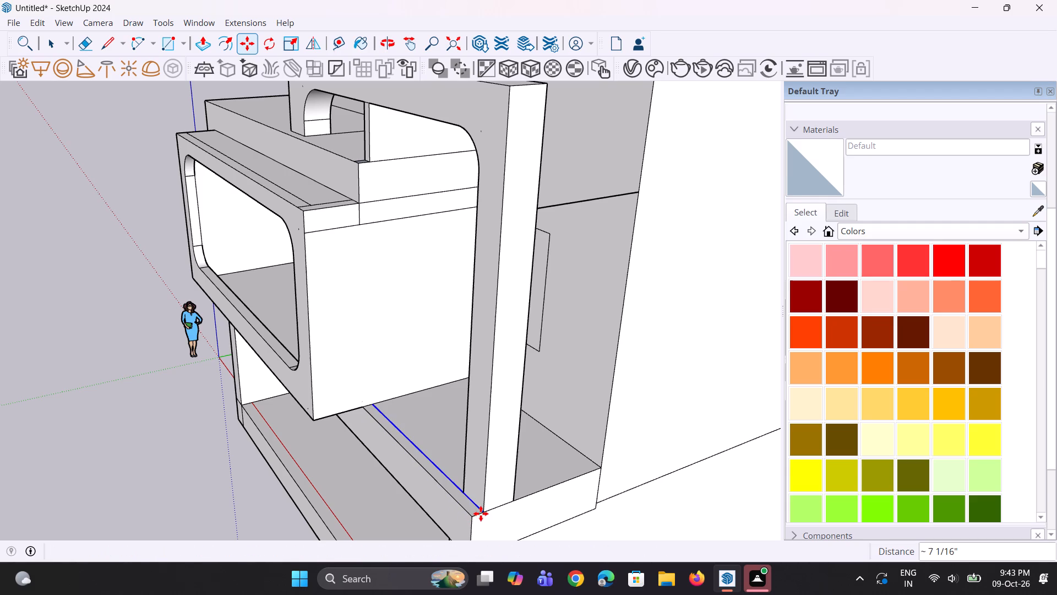
Pull the narrow strip along the balcony floor's front edge upward into a low parapet wall.
key(p)
click(472, 500)
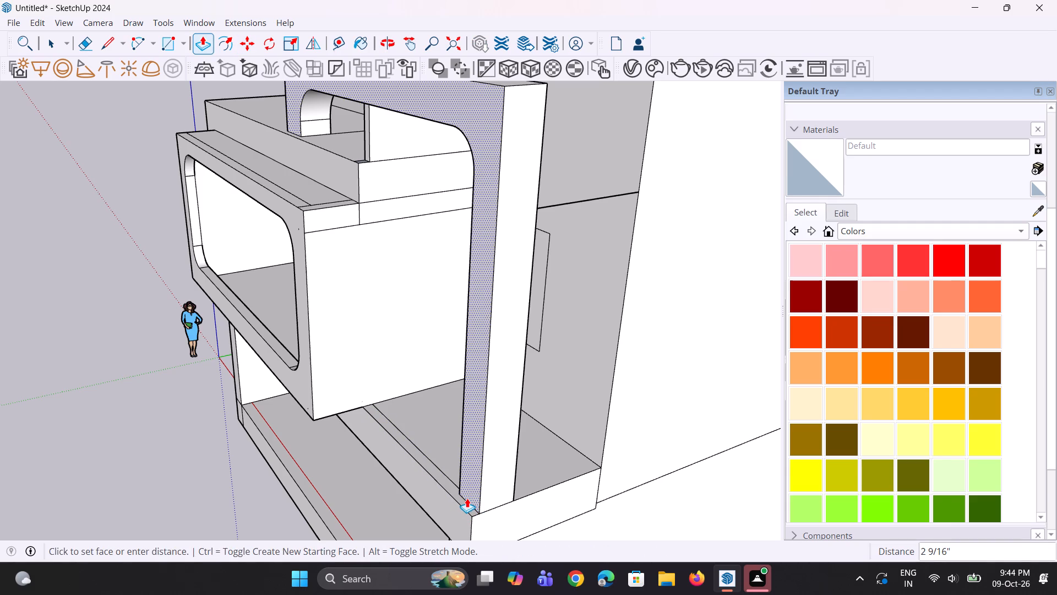
key(Escape)
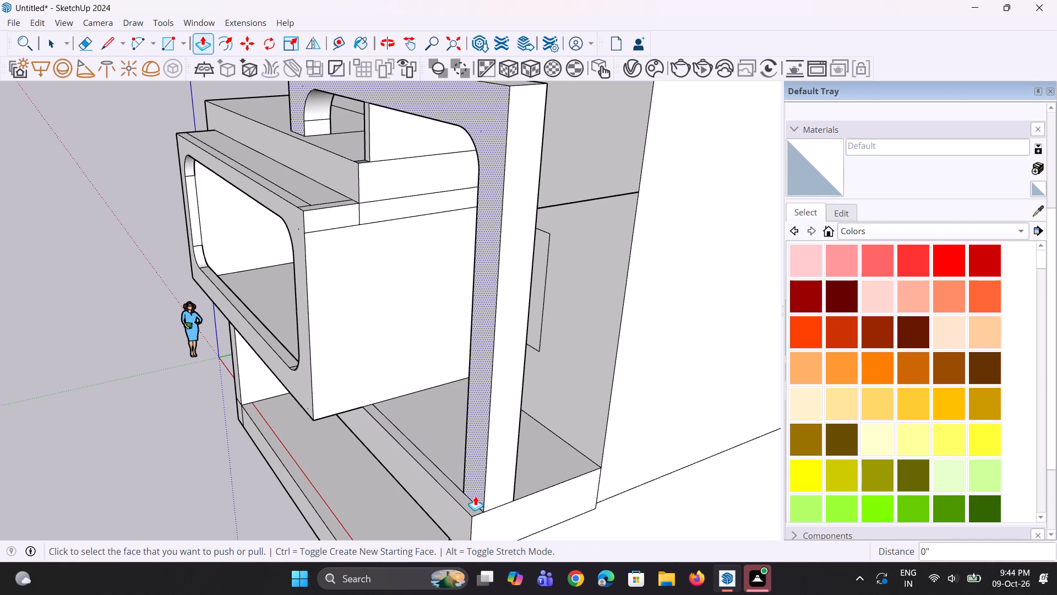
click(468, 505)
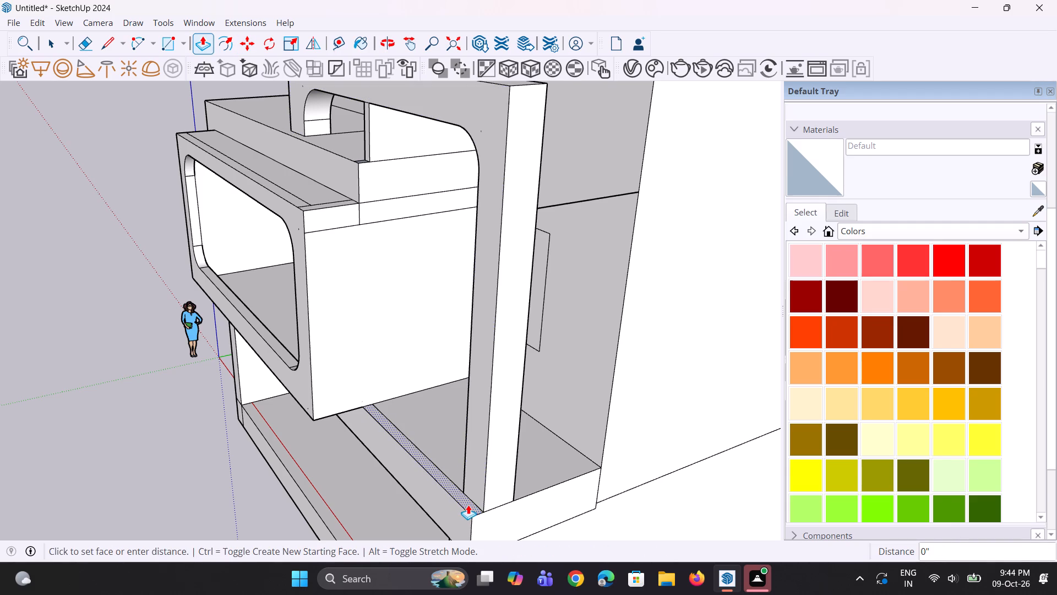
drag(479, 439, 483, 432)
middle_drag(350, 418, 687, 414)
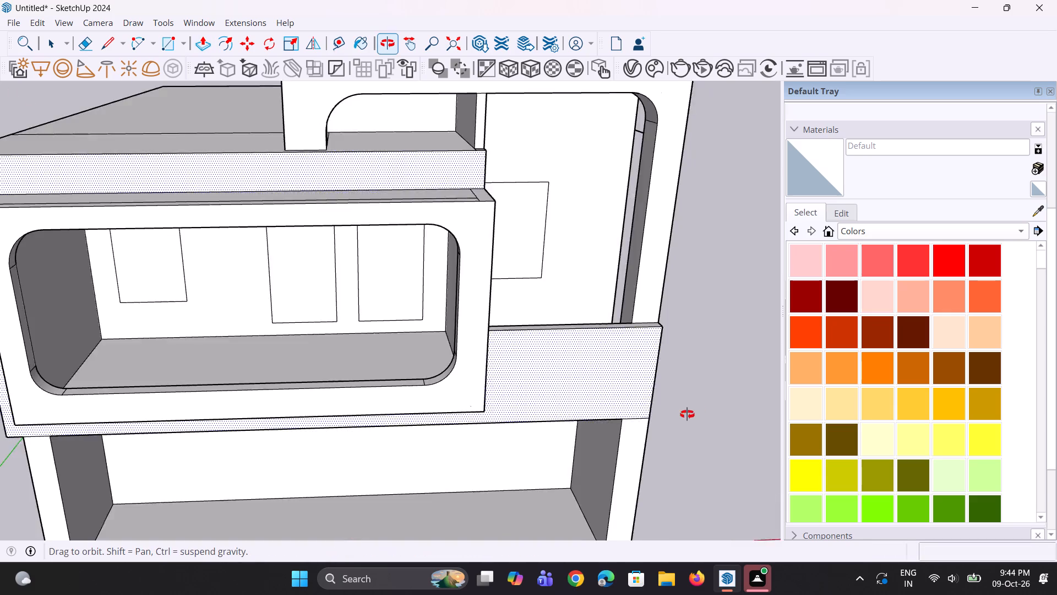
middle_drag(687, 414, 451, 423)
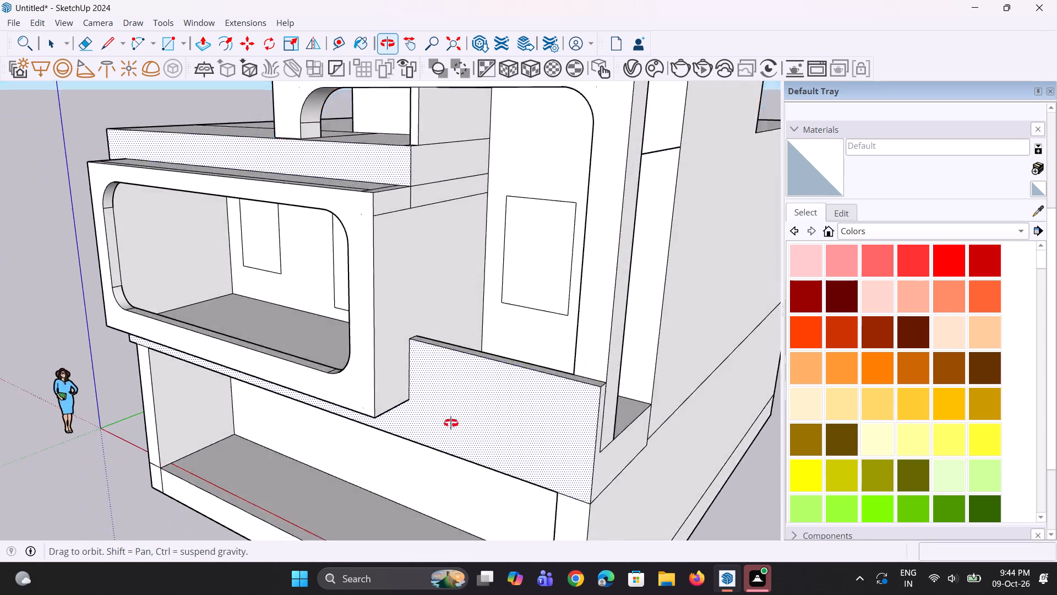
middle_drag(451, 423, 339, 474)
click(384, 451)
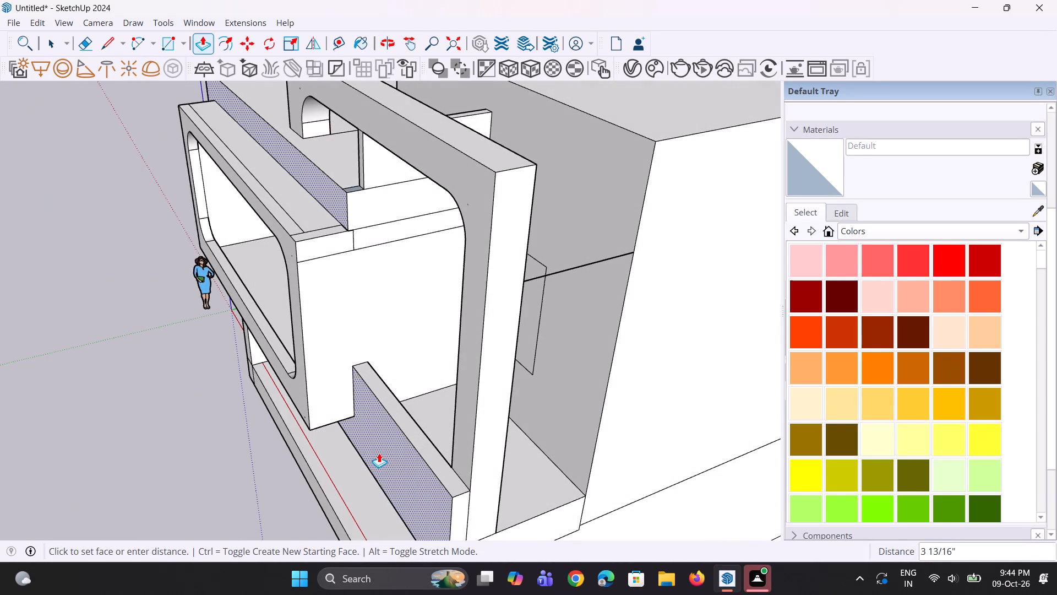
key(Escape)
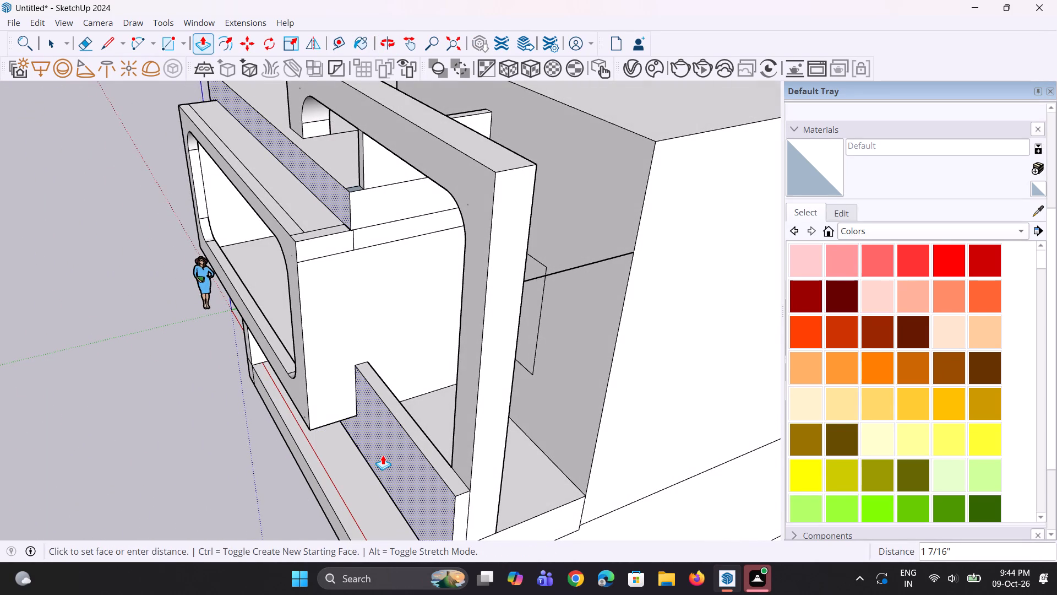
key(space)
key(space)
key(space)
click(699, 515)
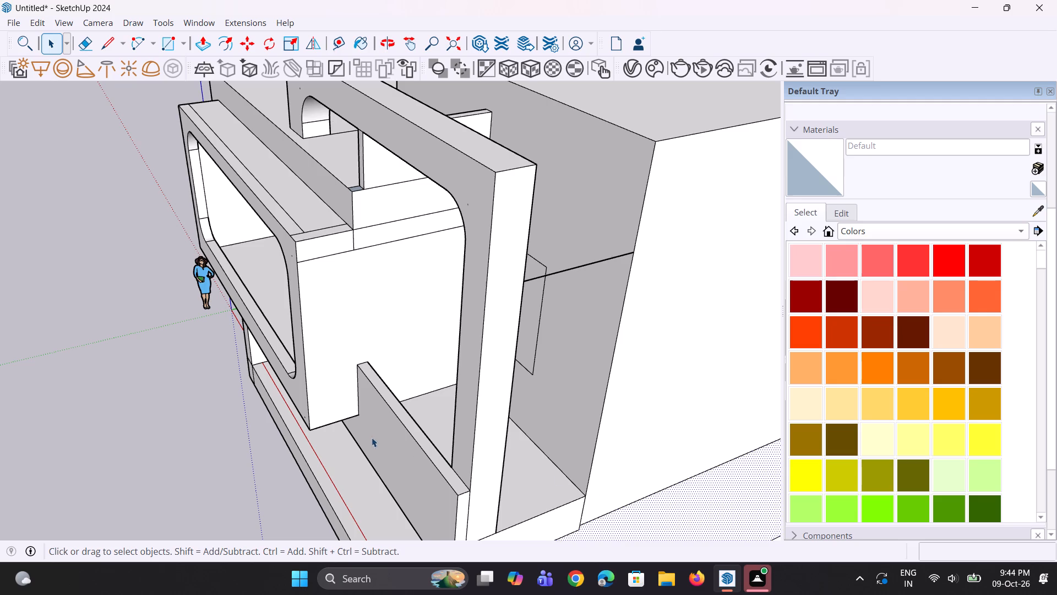
Draw a vertical line from the parapet's inner corner at the wide frame to the slab's bottom edge, dividing the front face.
scroll(369, 437, down, 3)
middle_drag(371, 435, 464, 350)
scroll(424, 417, up, 2)
middle_drag(410, 425, 495, 357)
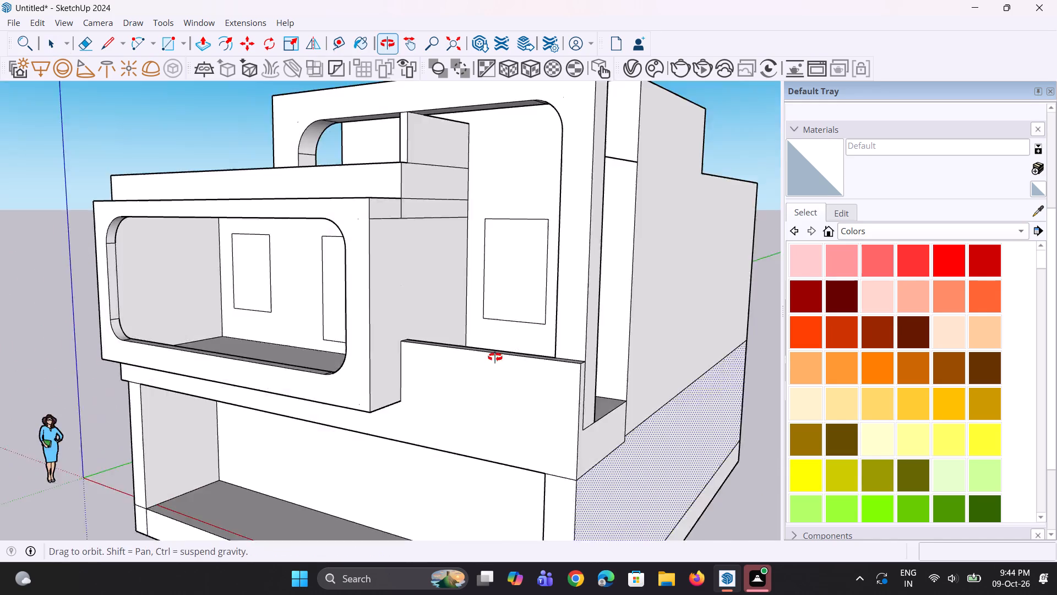
middle_drag(495, 357, 548, 316)
scroll(438, 402, up, 2)
middle_drag(438, 403, 450, 395)
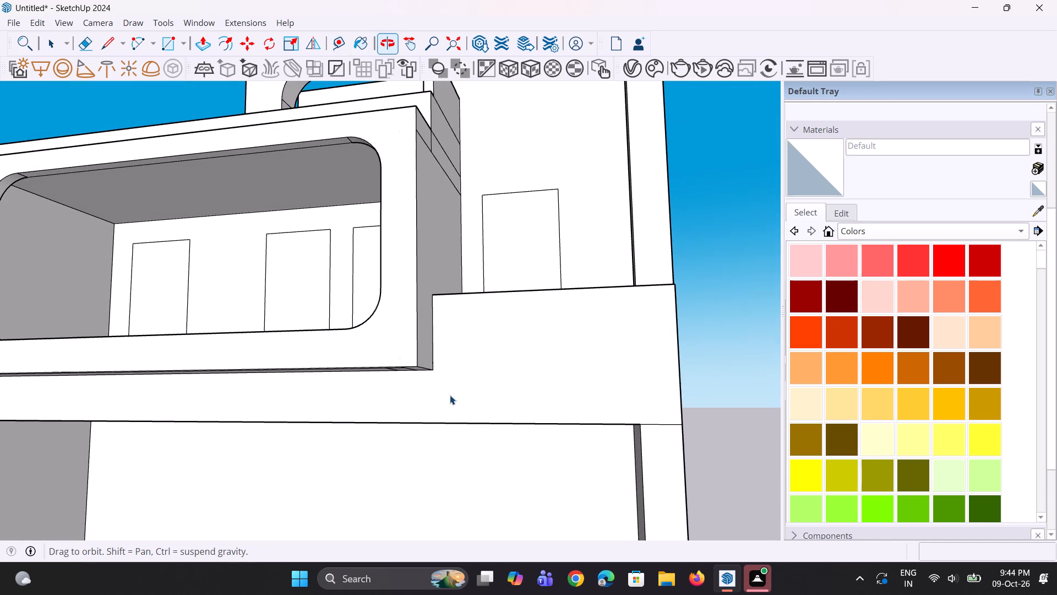
key(l)
click(436, 370)
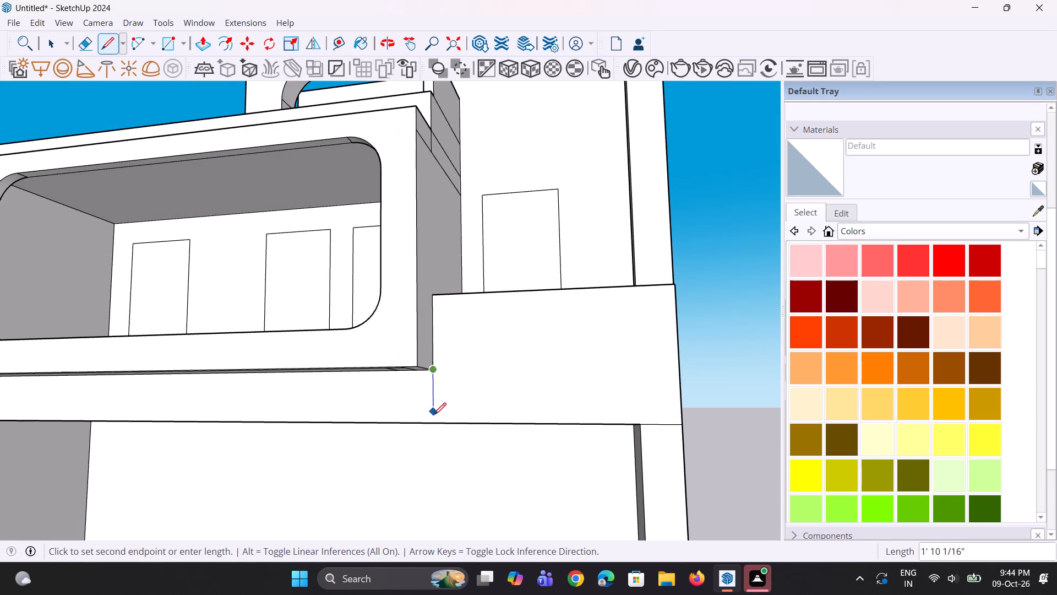
click(433, 427)
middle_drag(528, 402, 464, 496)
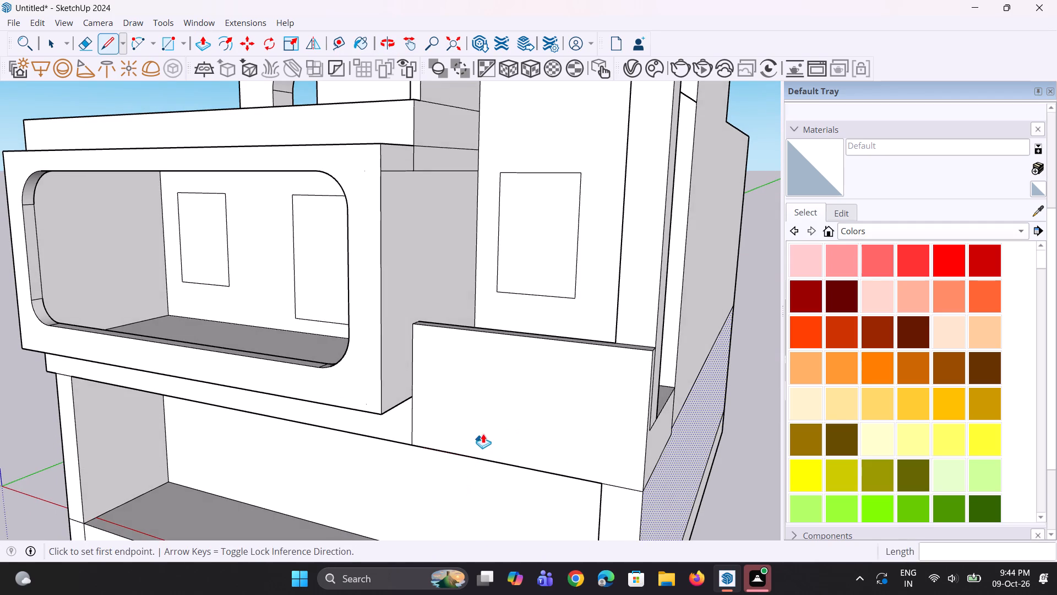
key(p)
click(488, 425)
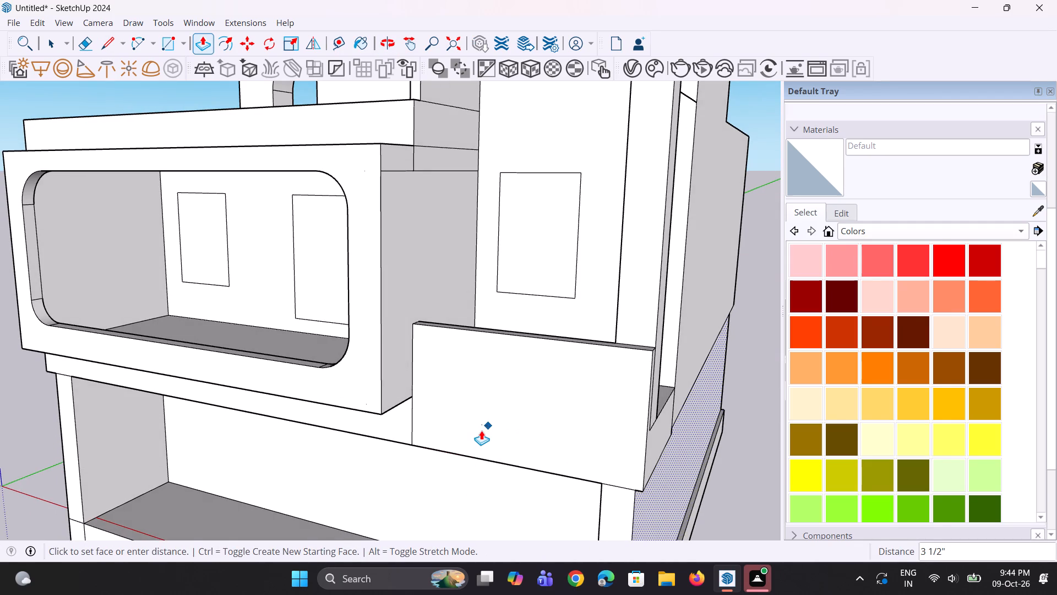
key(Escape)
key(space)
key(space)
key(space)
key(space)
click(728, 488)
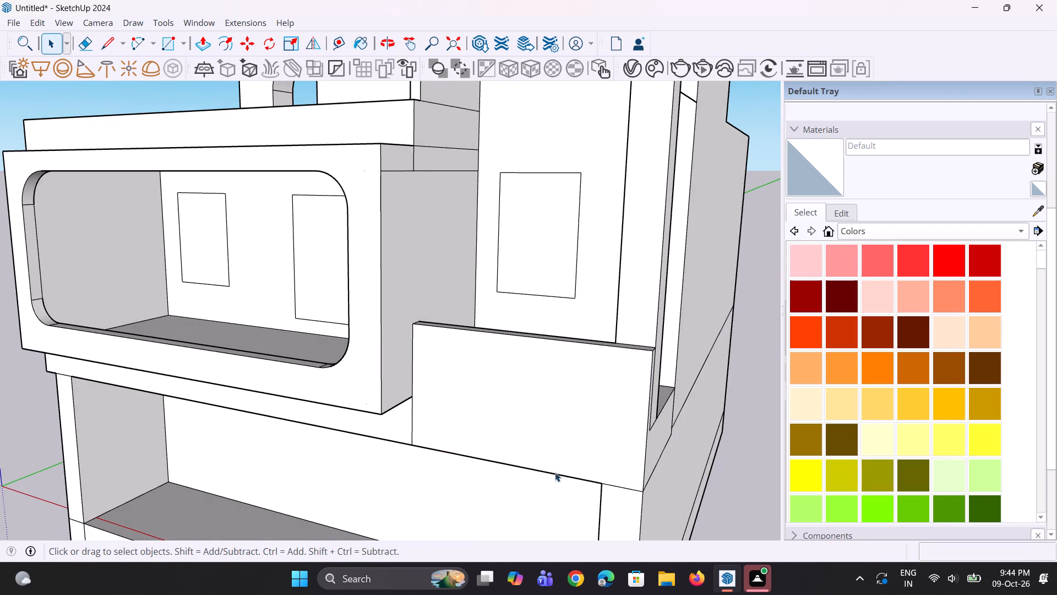
Pull the parapet's front face outward 6 11/16".
scroll(520, 424, up, 1)
key(p)
click(526, 418)
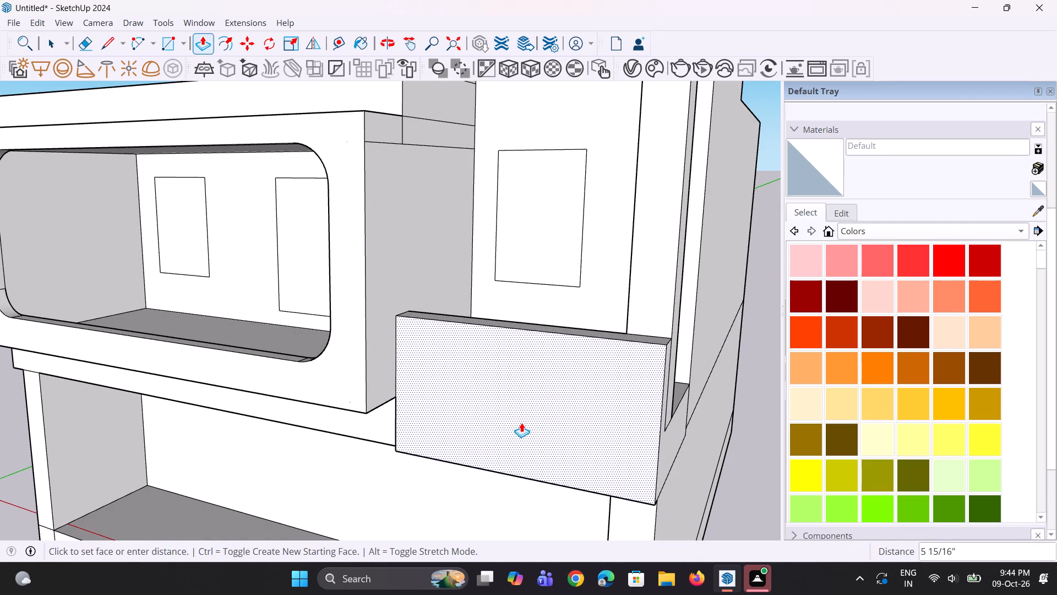
click(521, 423)
Examine the projecting parapet and its junction with the slab and frames from below, the front and the side.
middle_drag(543, 429, 605, 436)
scroll(589, 425, down, 4)
middle_drag(562, 448, 670, 318)
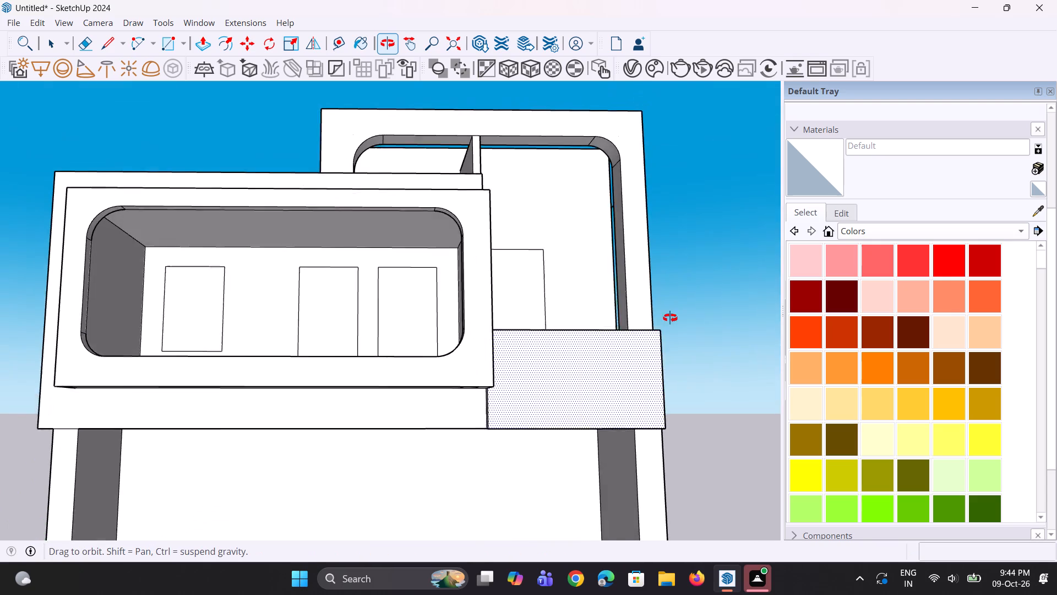
middle_drag(670, 318, 671, 317)
middle_drag(416, 418, 496, 398)
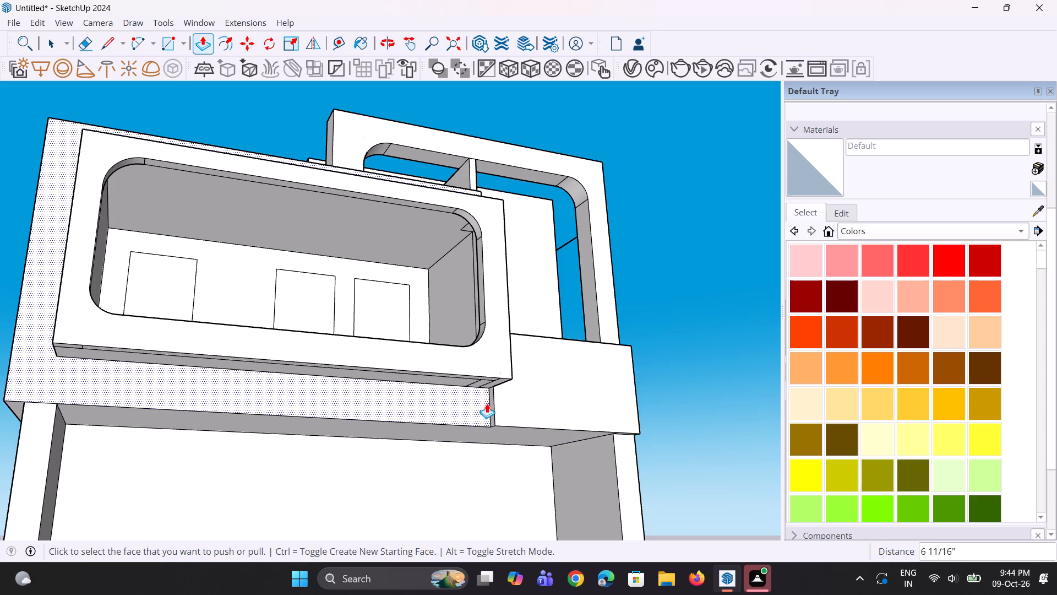
scroll(486, 402, down, 4)
middle_drag(473, 399, 314, 494)
scroll(362, 451, up, 2)
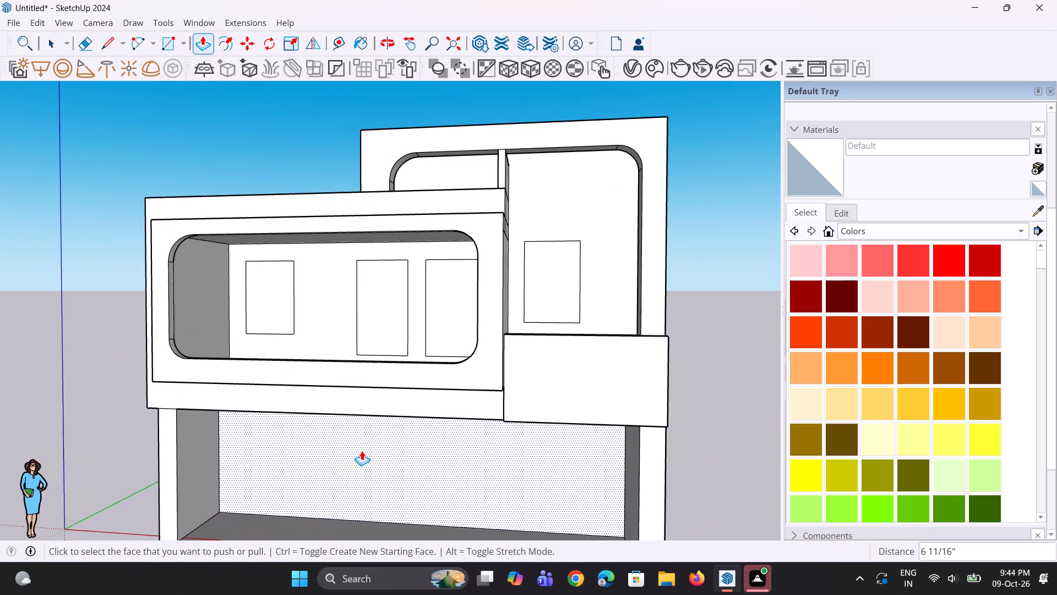
middle_drag(378, 458, 434, 346)
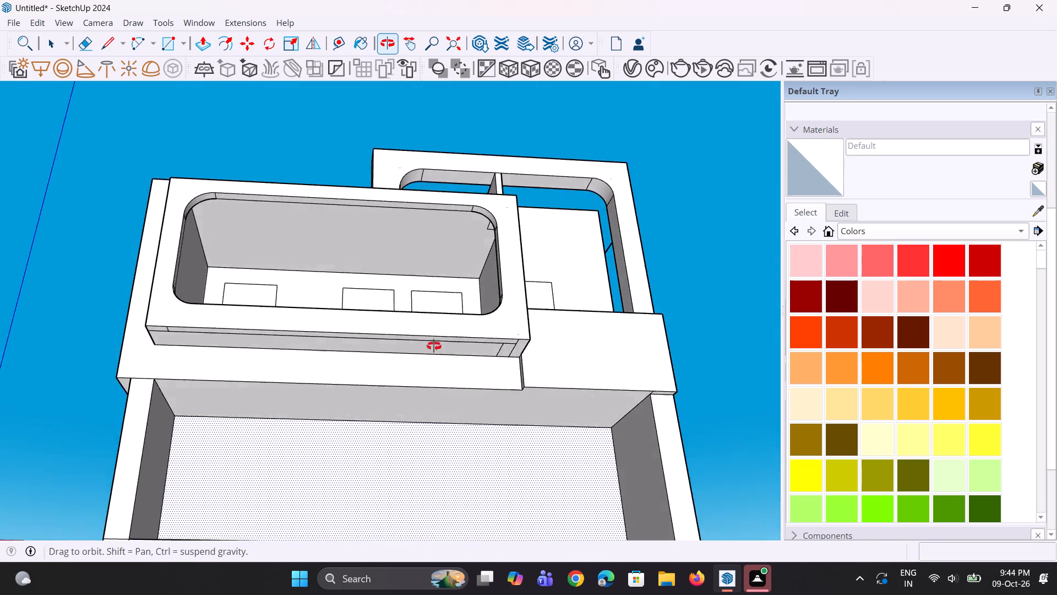
middle_drag(434, 346, 367, 424)
scroll(527, 369, down, 3)
middle_drag(667, 378, 465, 443)
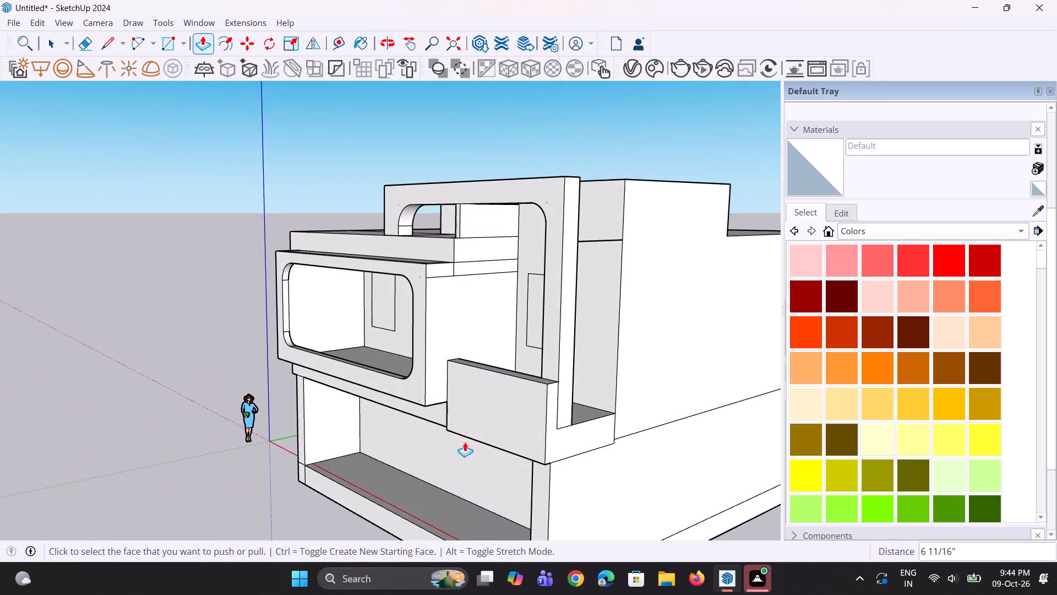
scroll(481, 428, up, 1)
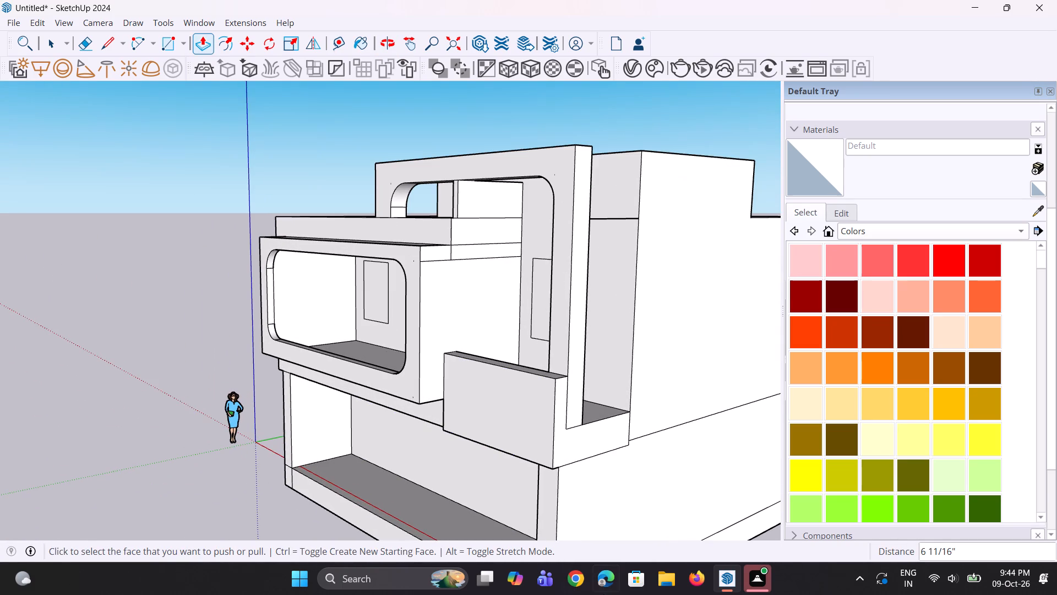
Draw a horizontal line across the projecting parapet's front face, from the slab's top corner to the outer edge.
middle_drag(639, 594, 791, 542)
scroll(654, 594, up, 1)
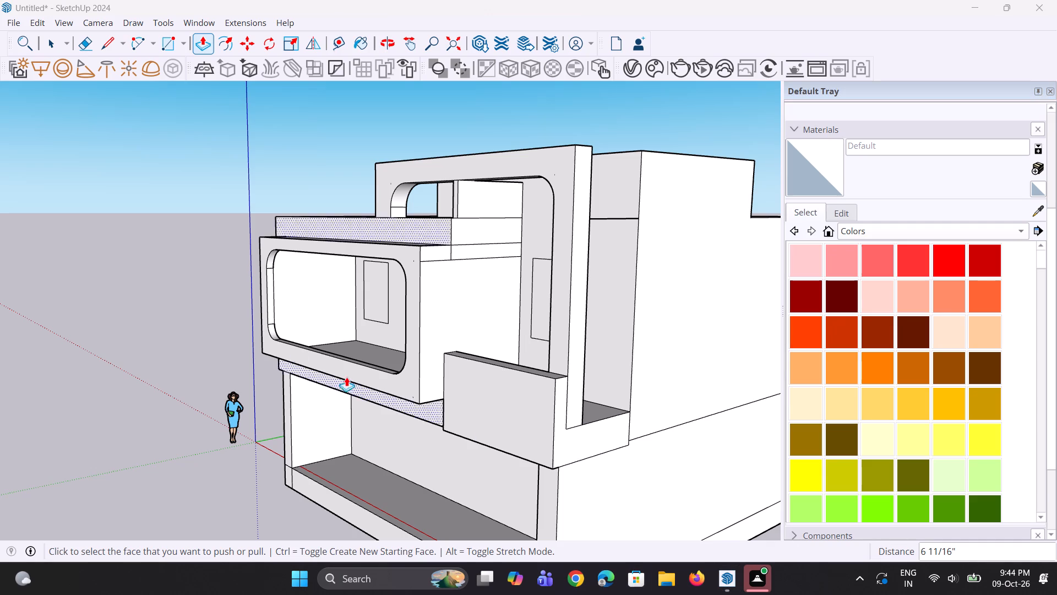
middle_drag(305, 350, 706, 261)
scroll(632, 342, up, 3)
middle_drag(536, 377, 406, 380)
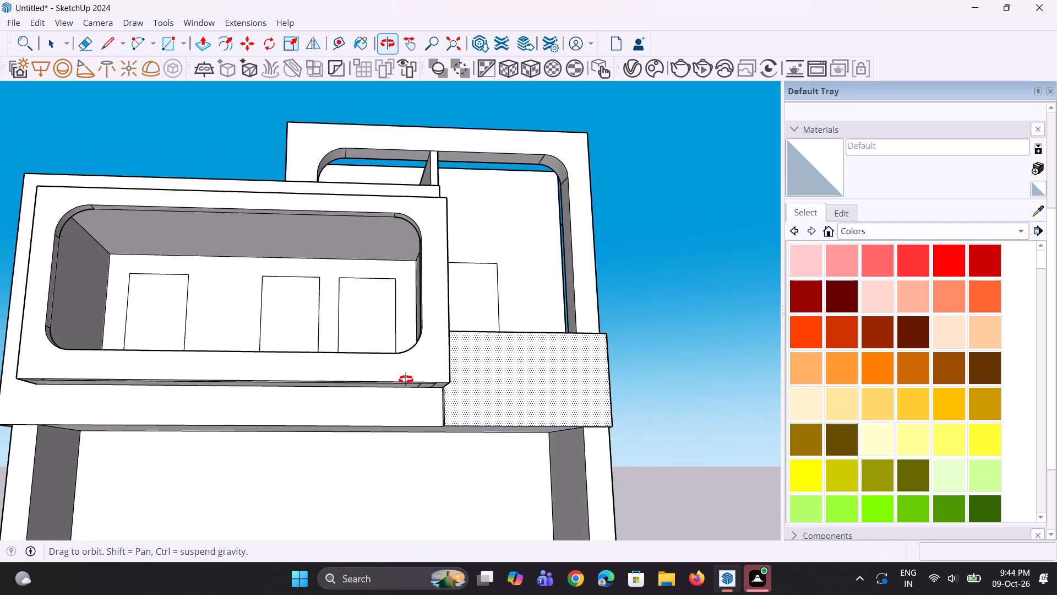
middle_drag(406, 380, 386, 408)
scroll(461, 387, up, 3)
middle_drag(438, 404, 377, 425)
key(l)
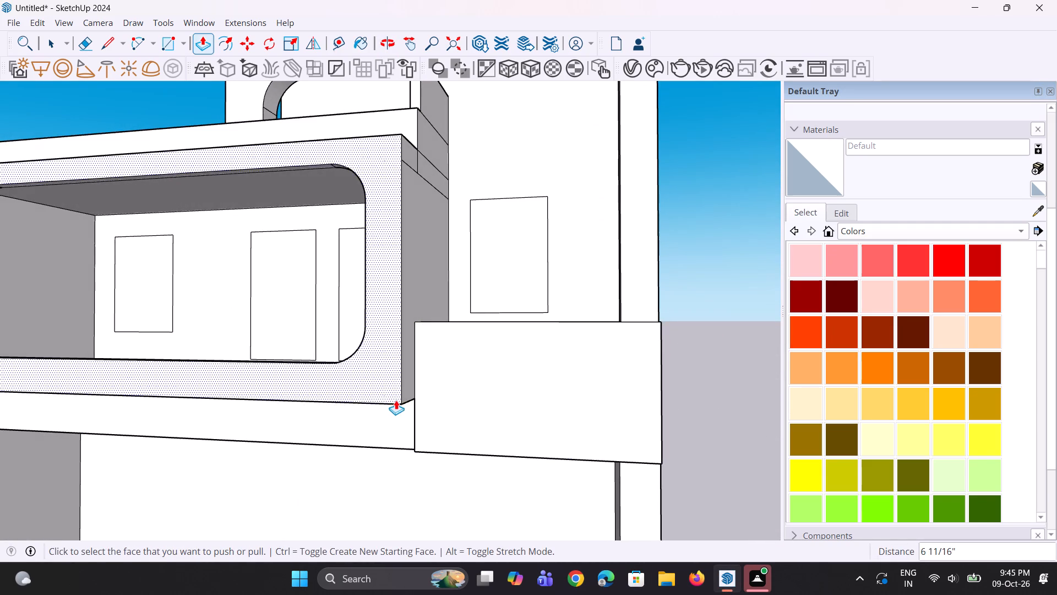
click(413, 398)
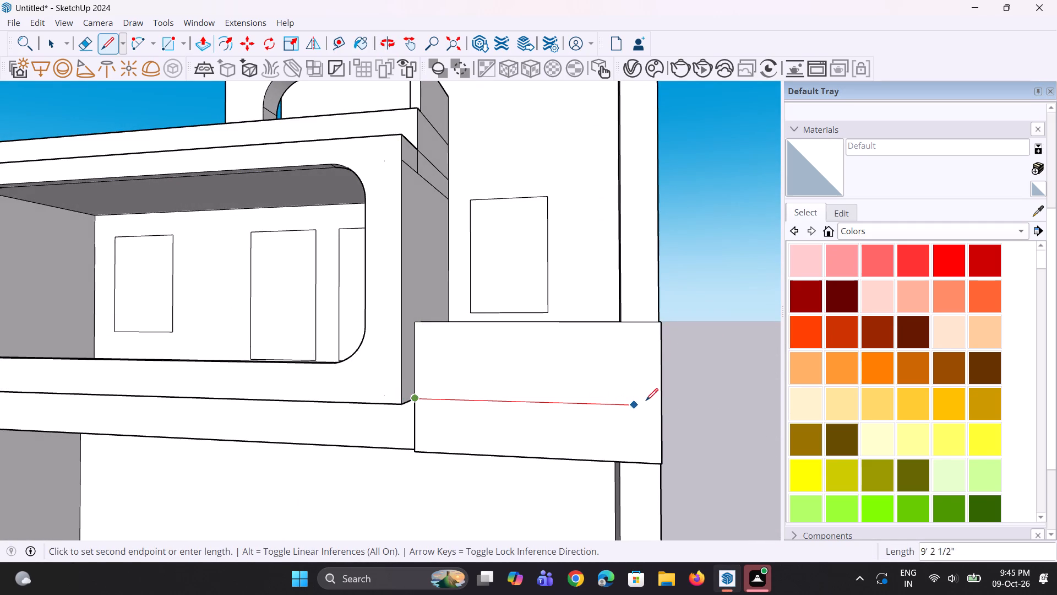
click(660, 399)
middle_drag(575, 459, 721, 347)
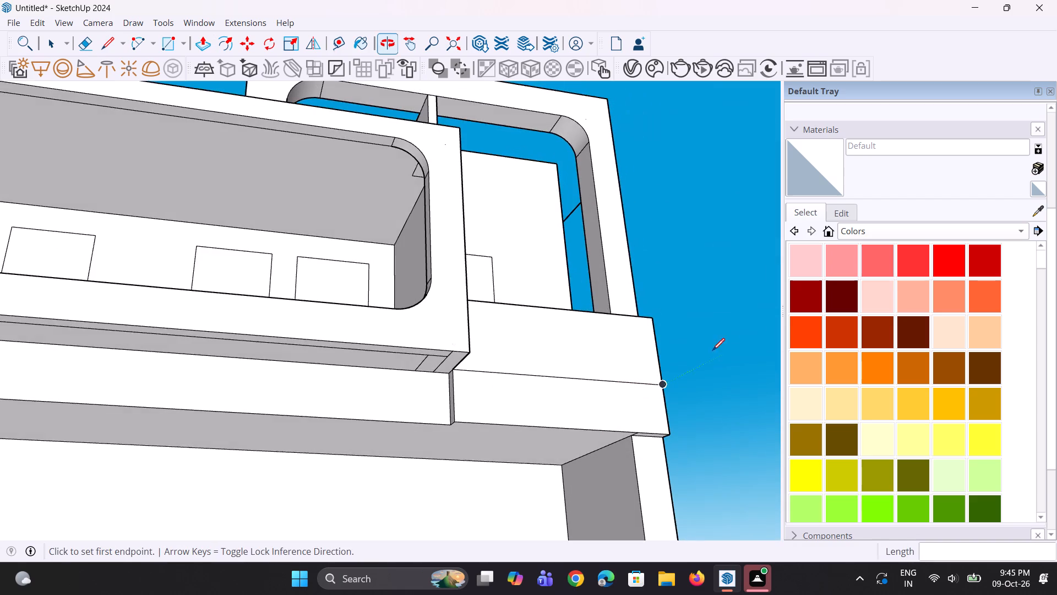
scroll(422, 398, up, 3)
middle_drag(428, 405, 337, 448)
Undo the horizontal line, the parapet's outward pull and the vertical line dividing the front face.
key(ctrl+z)
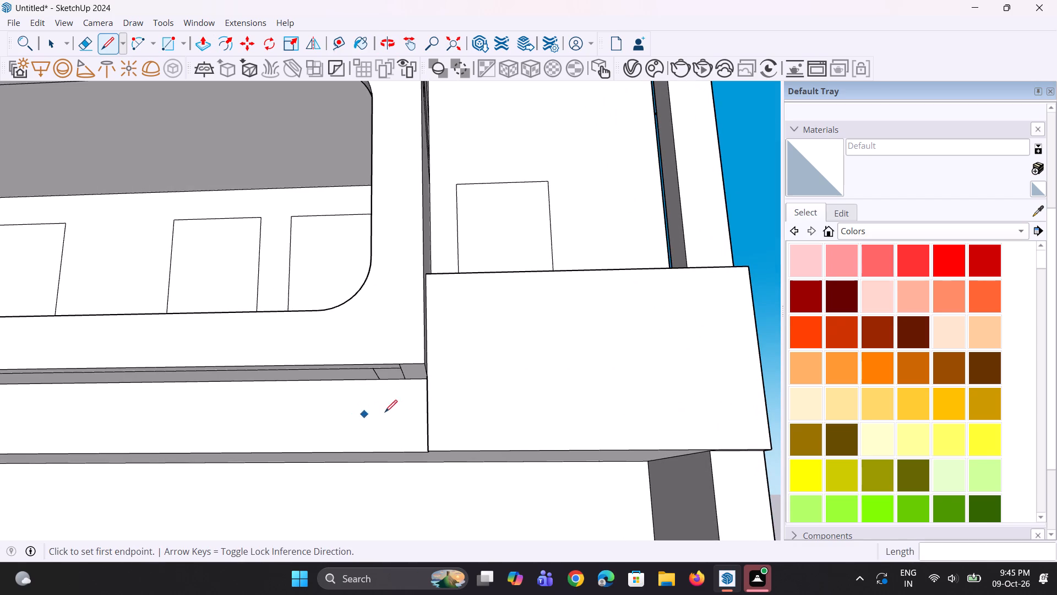
key(ctrl+z)
key(ctrl+z)
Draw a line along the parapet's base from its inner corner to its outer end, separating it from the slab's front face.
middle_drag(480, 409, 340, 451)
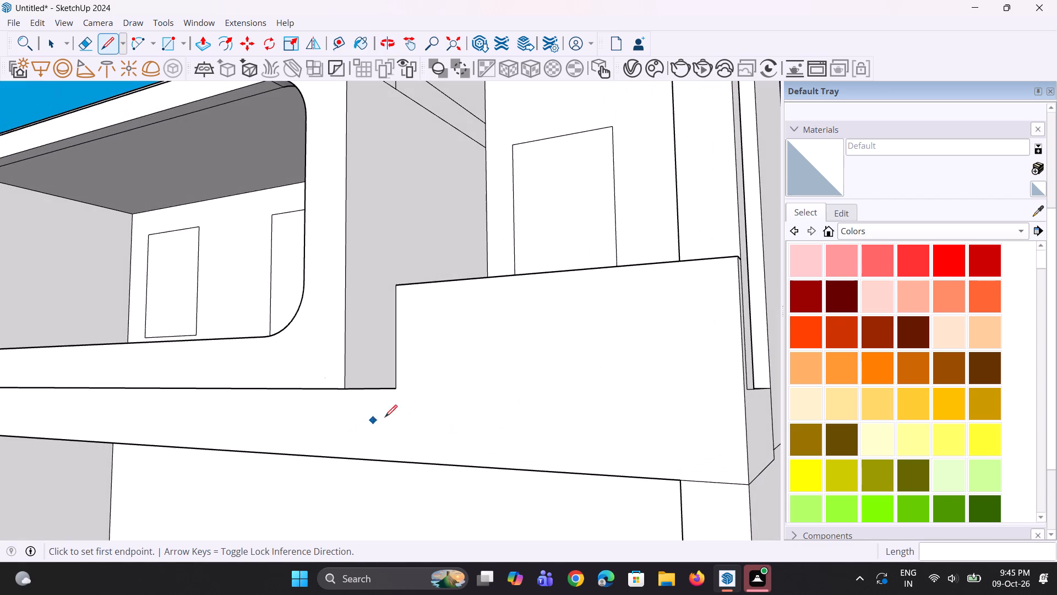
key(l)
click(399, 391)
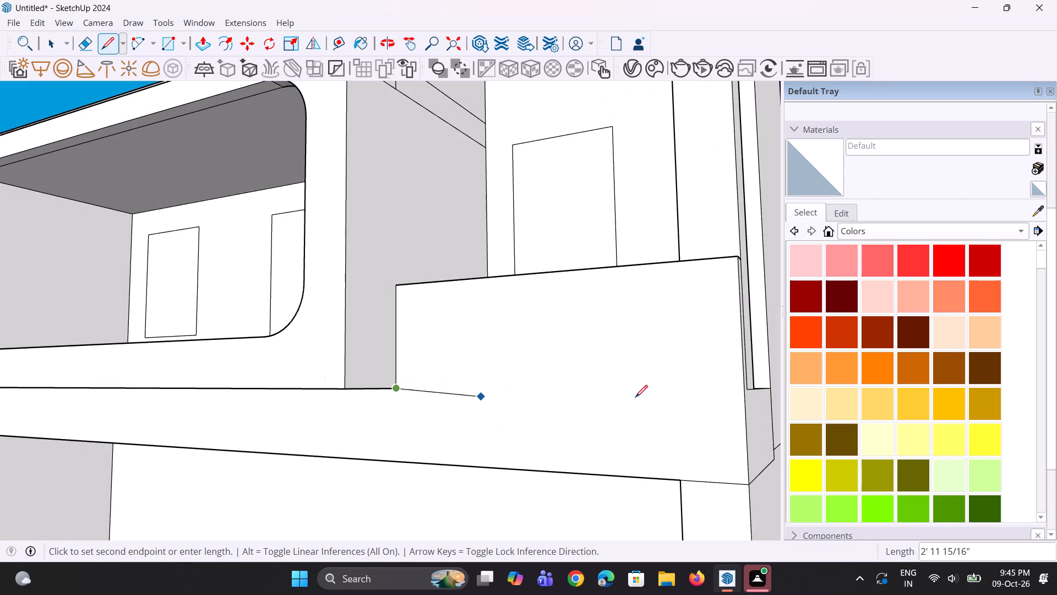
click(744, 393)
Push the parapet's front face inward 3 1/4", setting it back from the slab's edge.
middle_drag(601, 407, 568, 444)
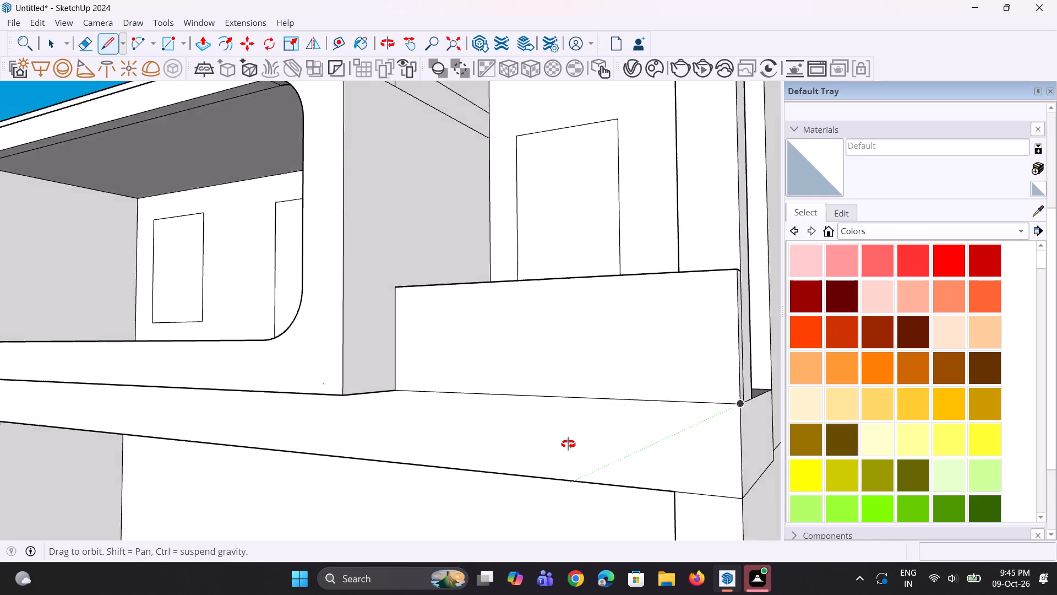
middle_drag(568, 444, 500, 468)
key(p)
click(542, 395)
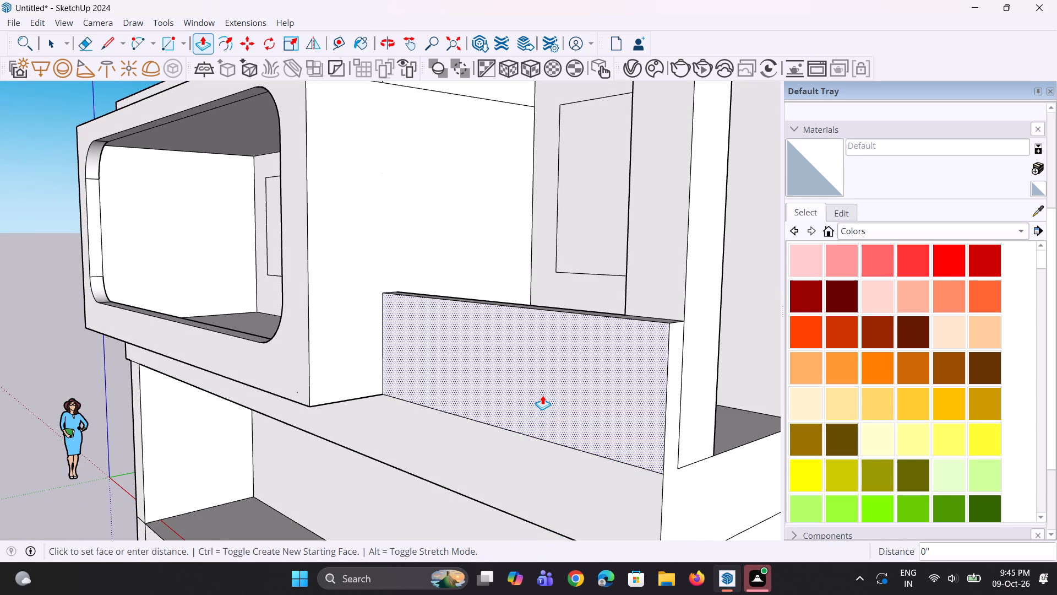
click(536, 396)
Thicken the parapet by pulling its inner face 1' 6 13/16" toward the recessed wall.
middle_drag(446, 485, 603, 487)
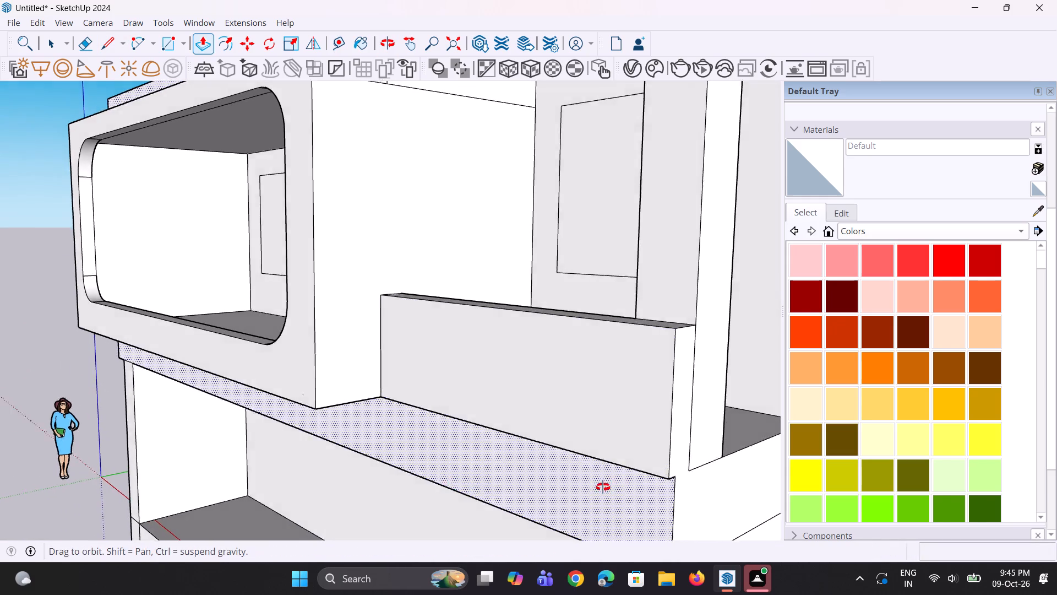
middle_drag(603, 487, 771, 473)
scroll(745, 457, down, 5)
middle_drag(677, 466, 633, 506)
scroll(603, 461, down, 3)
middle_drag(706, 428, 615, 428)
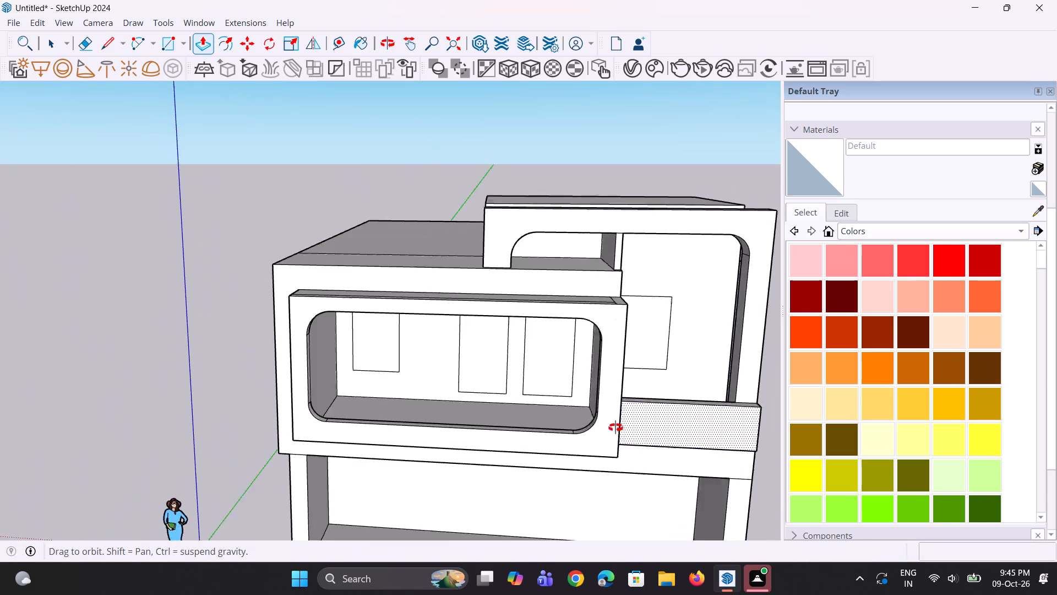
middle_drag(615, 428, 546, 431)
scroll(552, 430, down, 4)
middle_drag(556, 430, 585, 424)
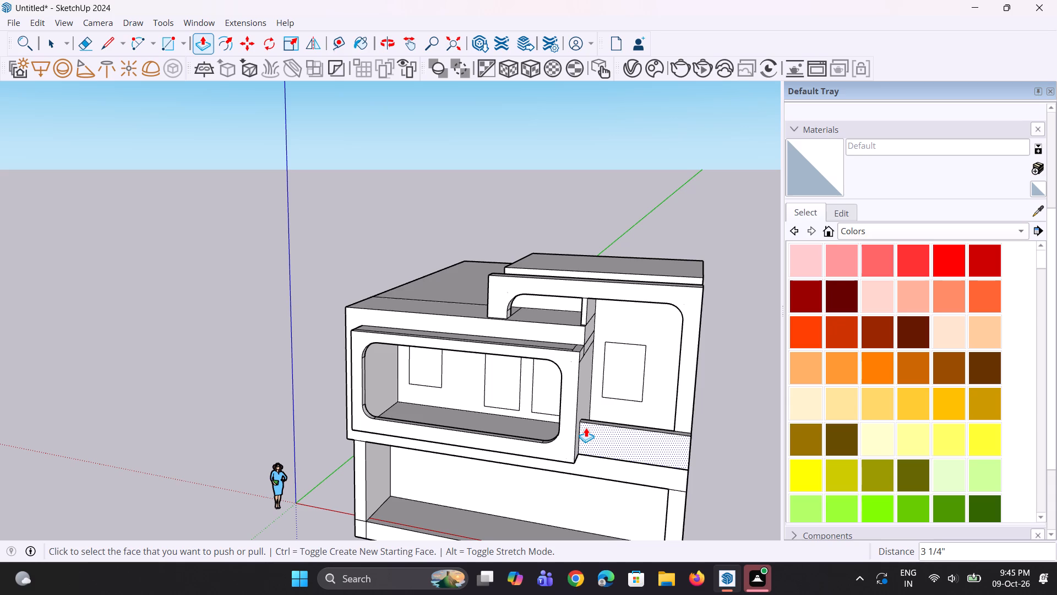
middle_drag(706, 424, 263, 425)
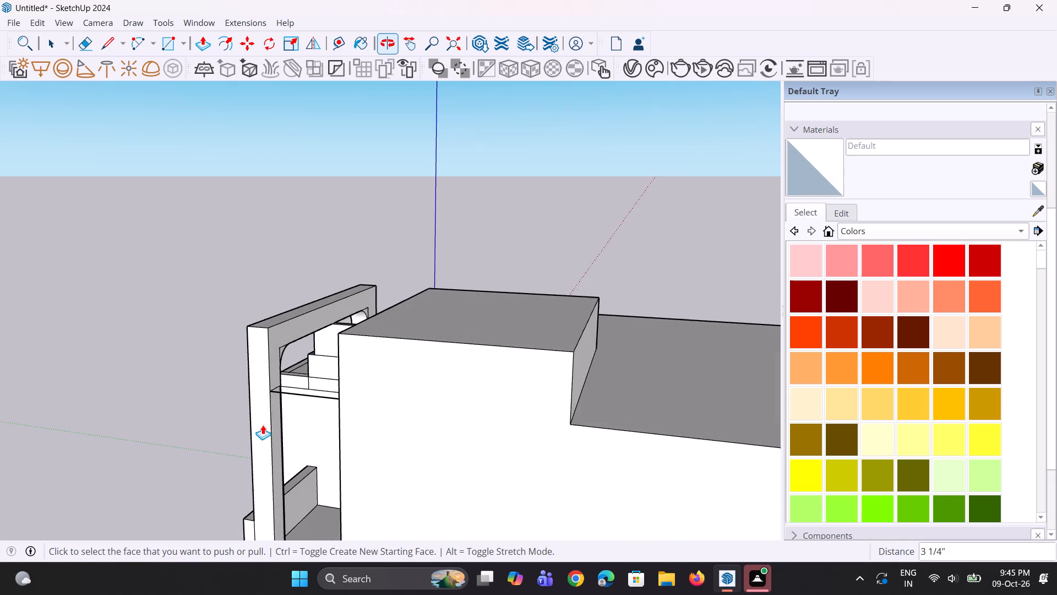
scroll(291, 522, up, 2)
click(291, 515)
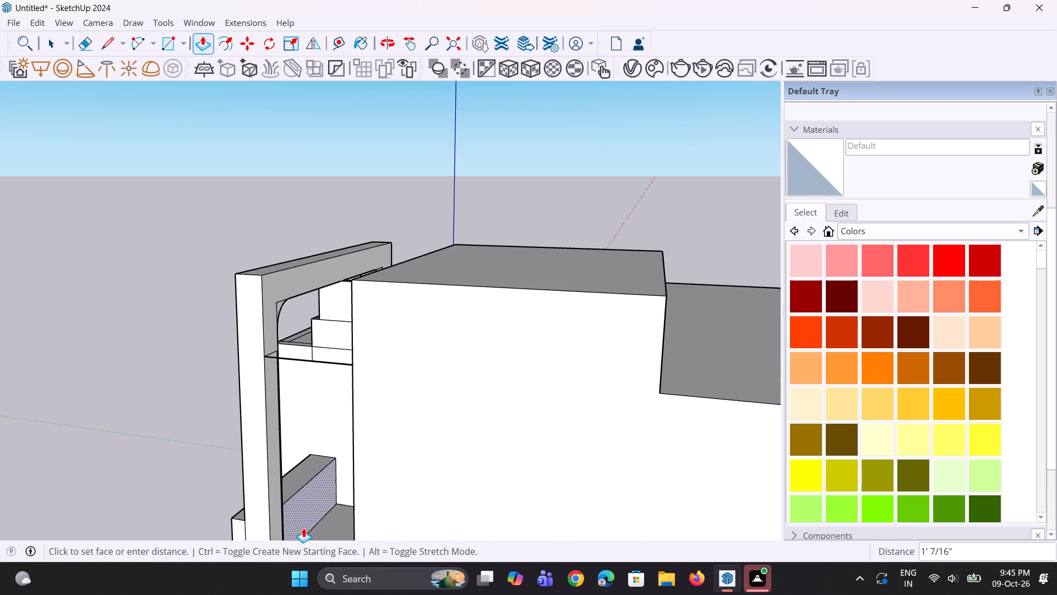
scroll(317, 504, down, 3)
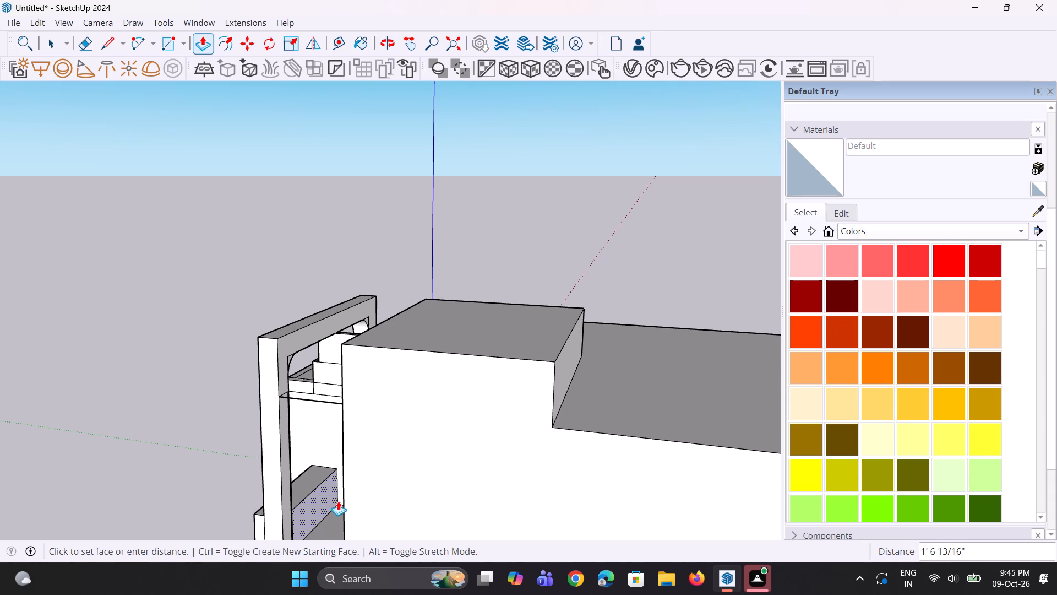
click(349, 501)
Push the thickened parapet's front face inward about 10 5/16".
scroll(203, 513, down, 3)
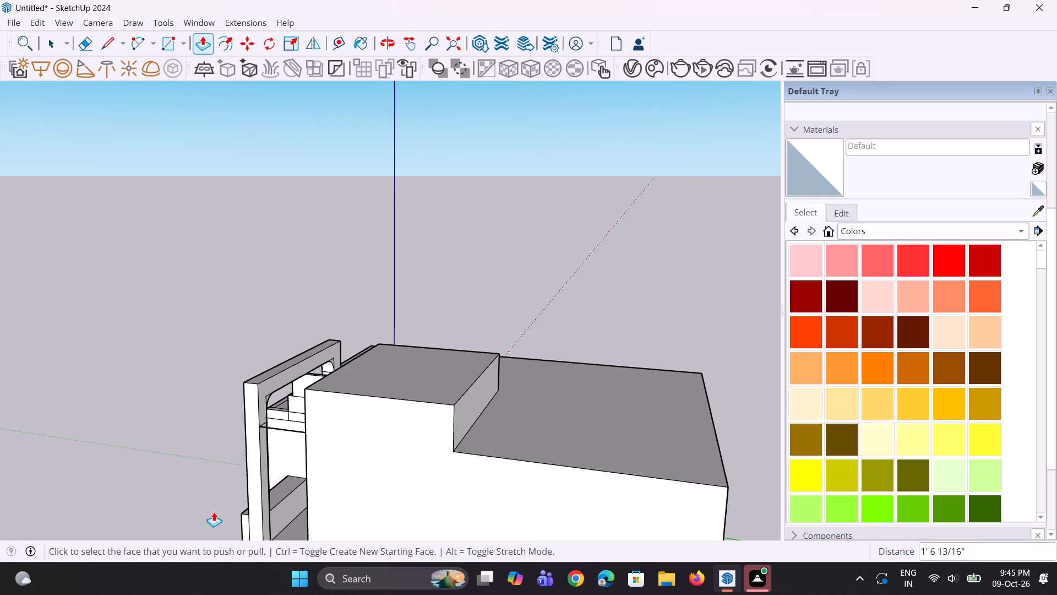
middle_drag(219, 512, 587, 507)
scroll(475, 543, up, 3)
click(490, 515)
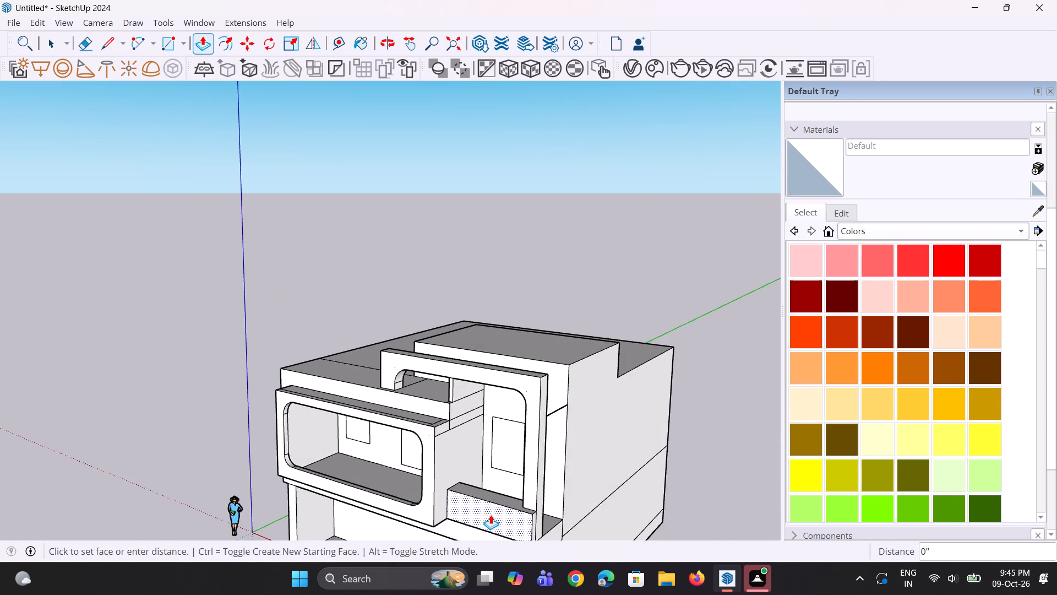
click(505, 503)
Check the parapet from the front and undo its face pushes, base line and upward pull, back to the flat balcony floor.
middle_drag(509, 518, 522, 524)
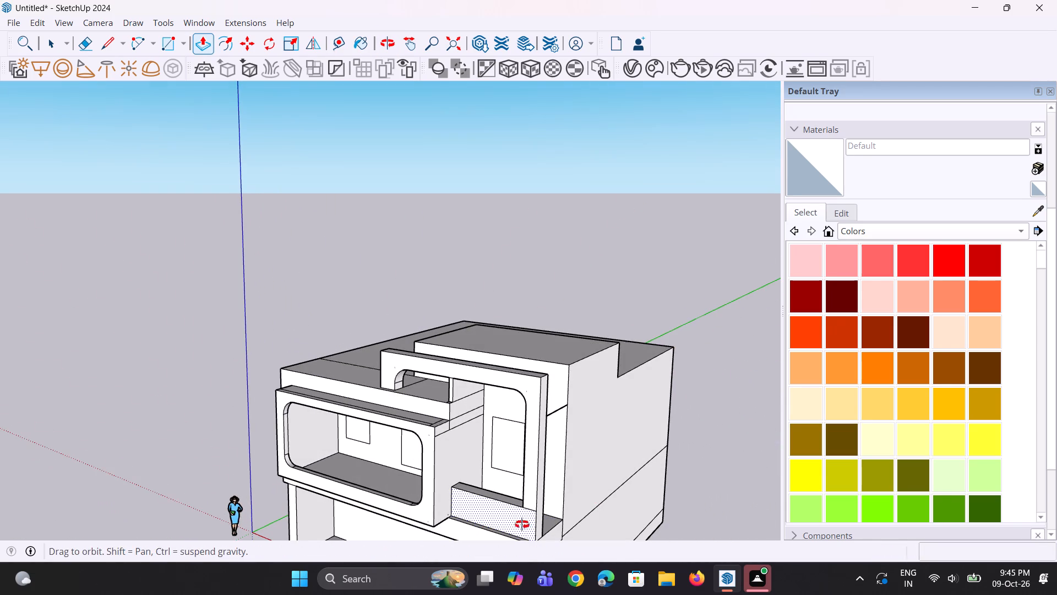
middle_drag(522, 524, 568, 526)
scroll(544, 512, down, 2)
middle_drag(536, 512, 574, 502)
scroll(576, 495, up, 3)
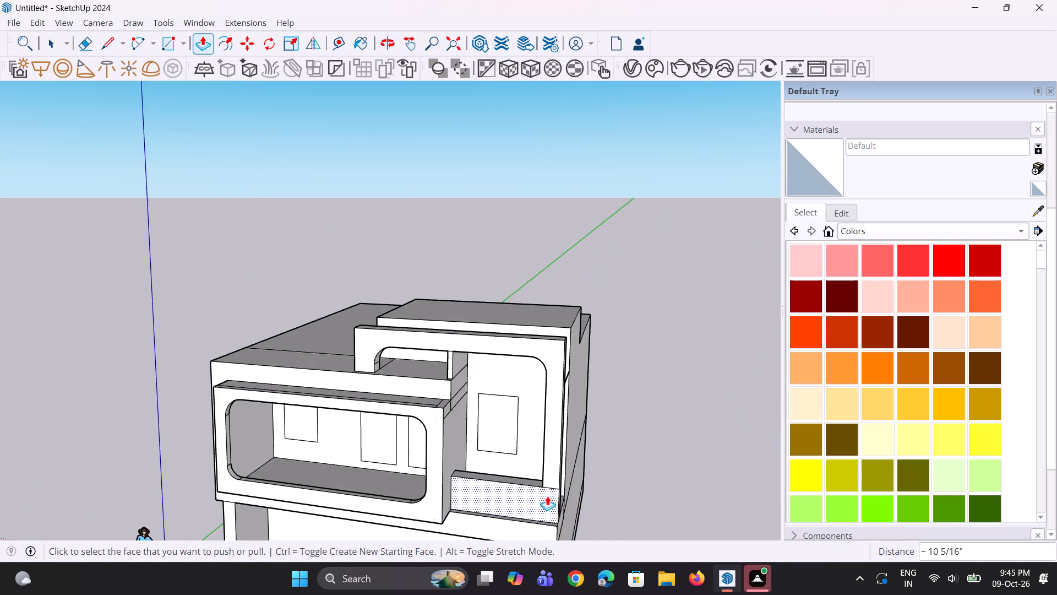
scroll(547, 496, up, 4)
middle_drag(548, 497, 576, 494)
scroll(517, 493, up, 3)
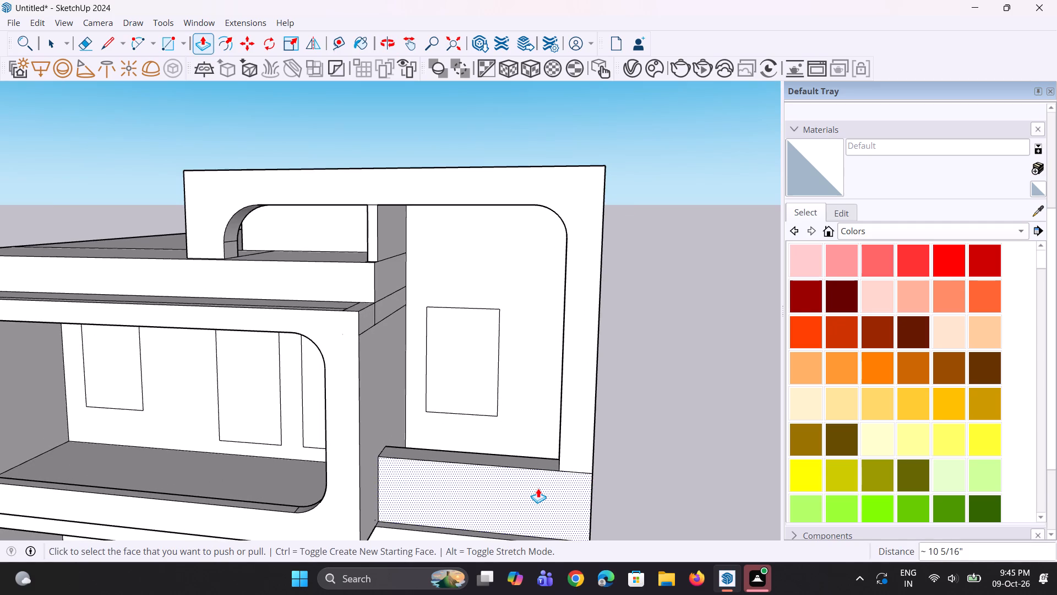
key(ctrl+z)
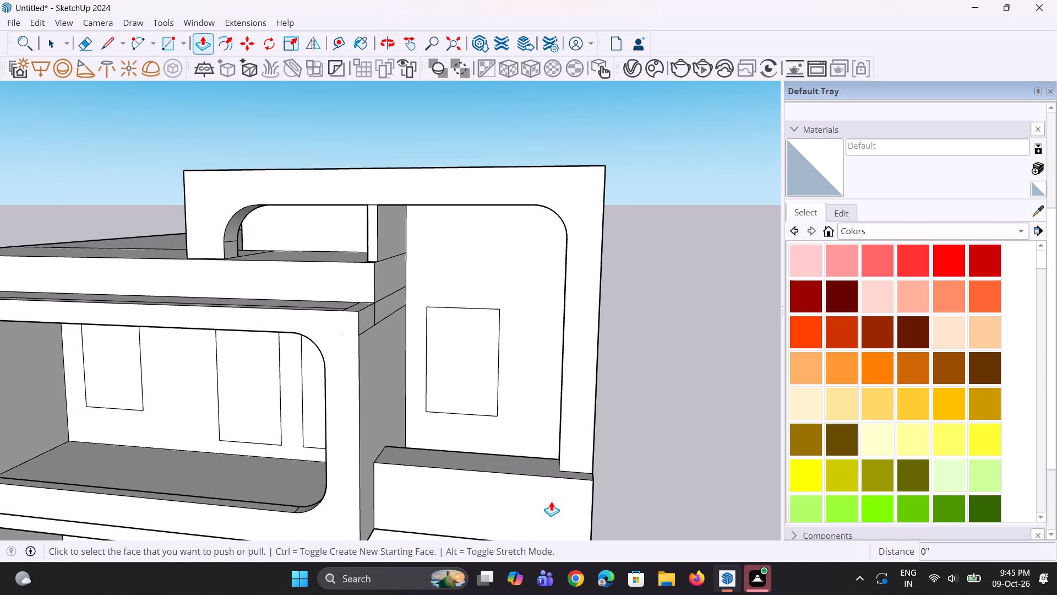
key(ctrl+z)
key(ctrl+z)
key(ctrl+z)
key(ctrl+z)
Draw a 1' 6 13/16" line across the inner side of the wide frame's outer upright, a little above the balcony floor.
middle_drag(556, 518, 600, 535)
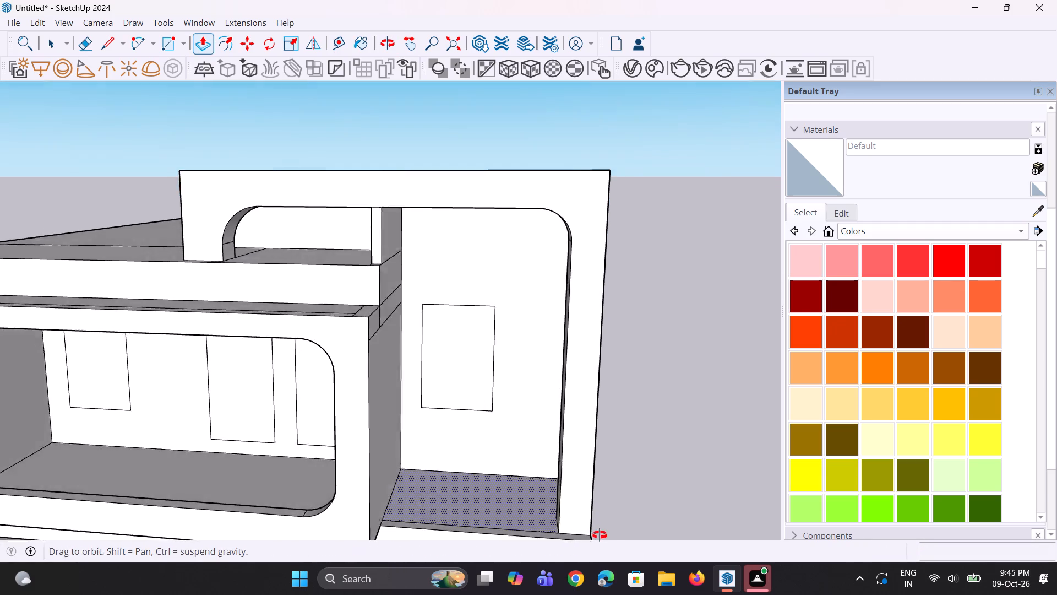
middle_drag(600, 535, 612, 534)
scroll(555, 496, up, 2)
click(558, 493)
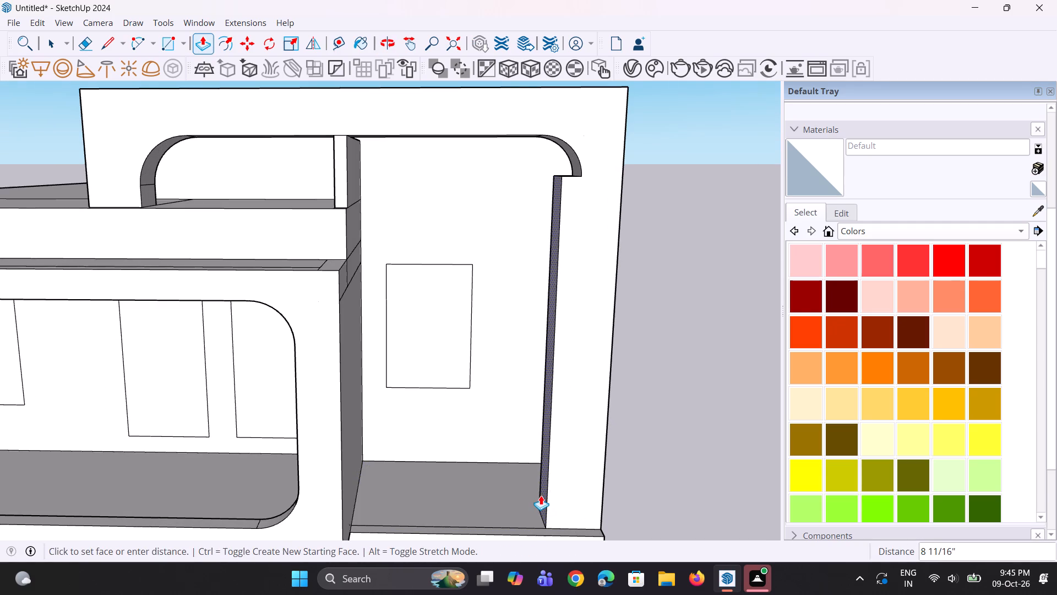
key(Escape)
scroll(541, 496, up, 1)
middle_drag(552, 501, 598, 532)
scroll(564, 462, up, 2)
key(l)
scroll(569, 452, up, 2)
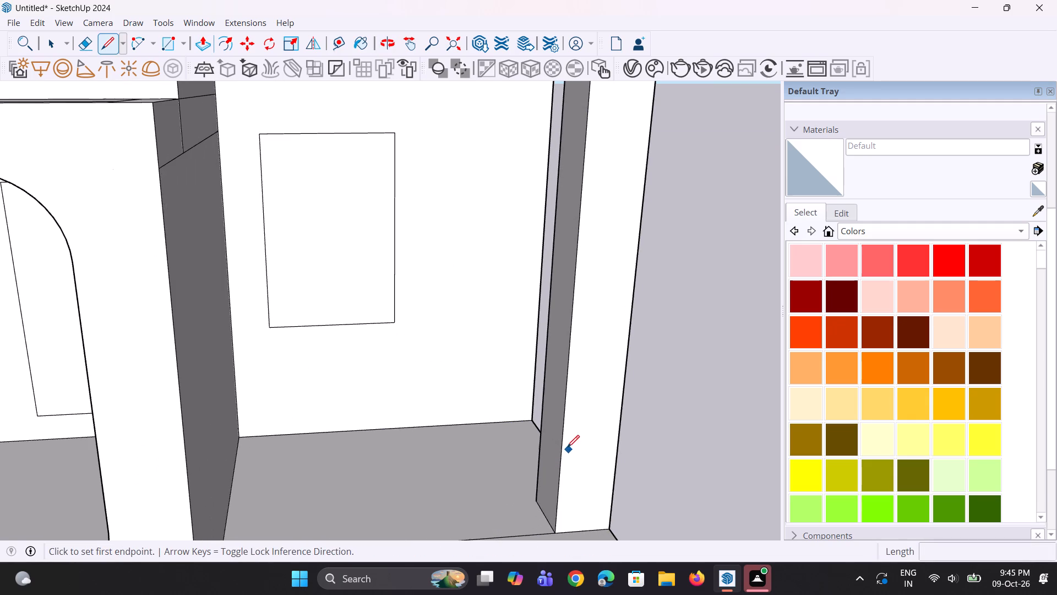
click(564, 442)
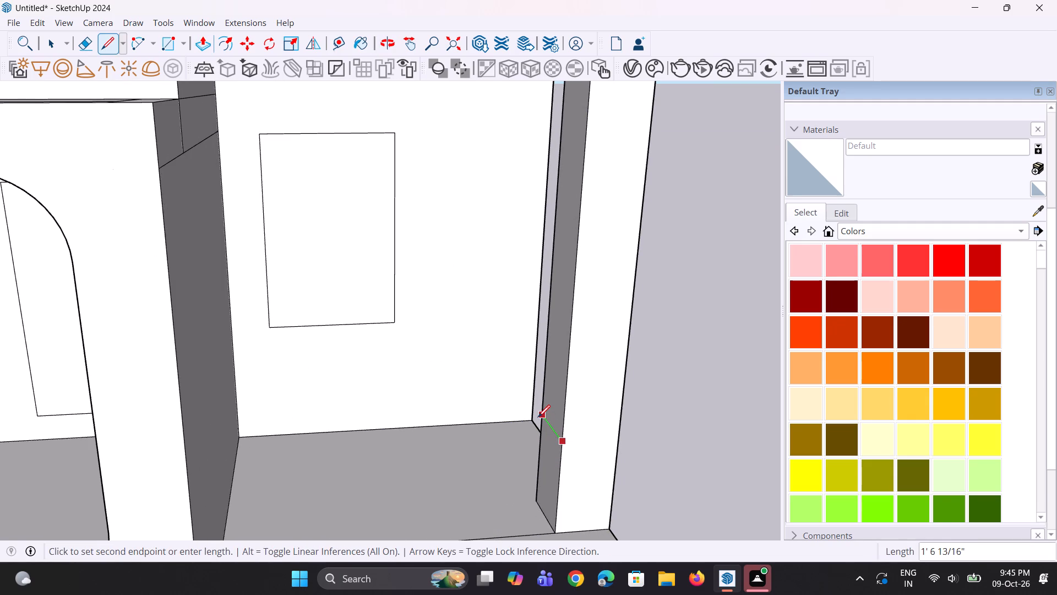
click(538, 417)
Pull the upright's lower inner face about 8' 8" across the opening to the window box's side wall, forming a parapet.
key(p)
click(549, 466)
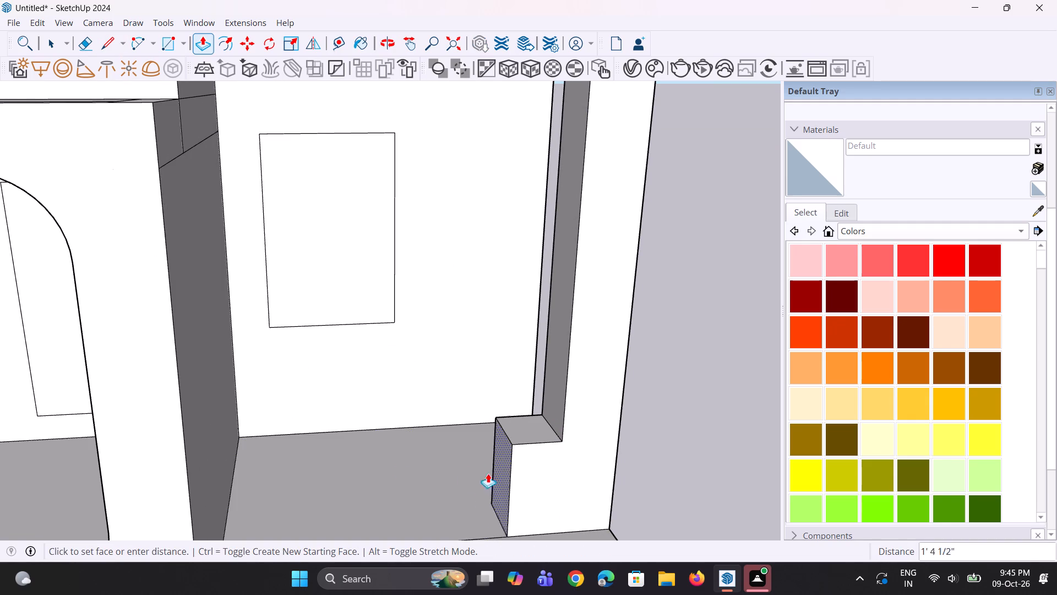
click(195, 416)
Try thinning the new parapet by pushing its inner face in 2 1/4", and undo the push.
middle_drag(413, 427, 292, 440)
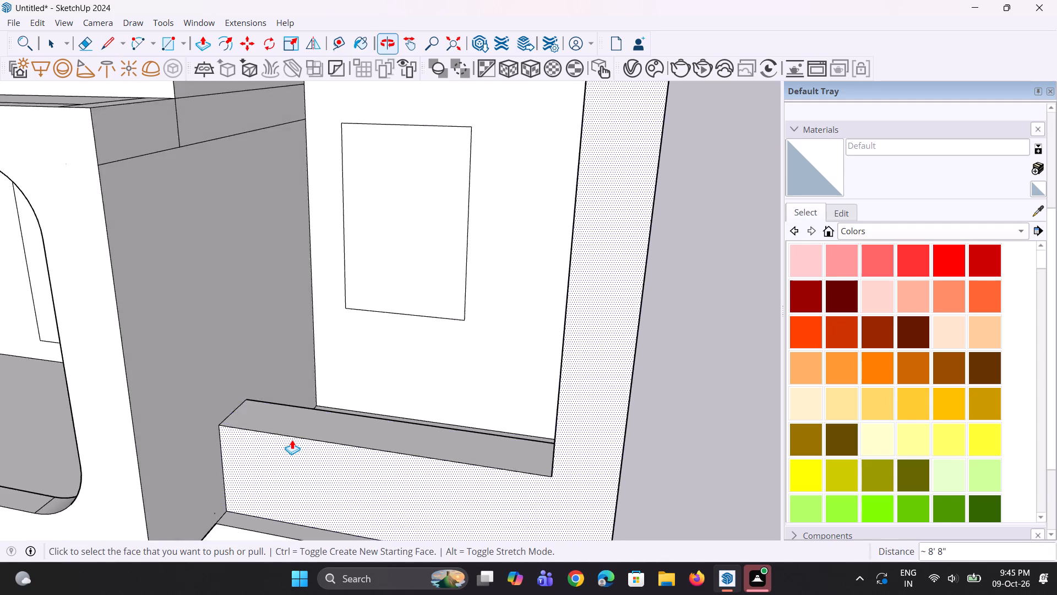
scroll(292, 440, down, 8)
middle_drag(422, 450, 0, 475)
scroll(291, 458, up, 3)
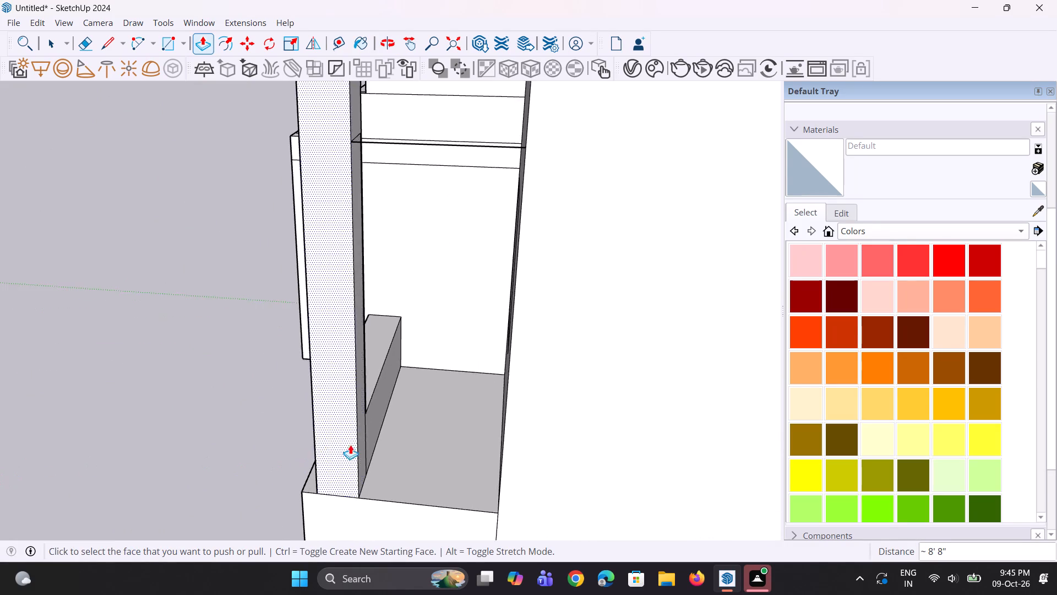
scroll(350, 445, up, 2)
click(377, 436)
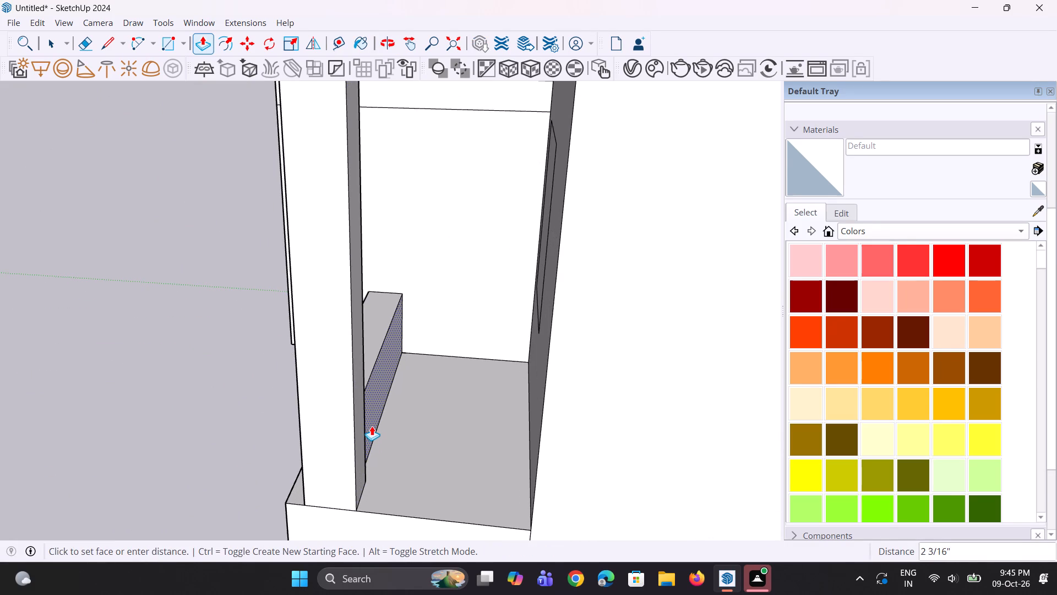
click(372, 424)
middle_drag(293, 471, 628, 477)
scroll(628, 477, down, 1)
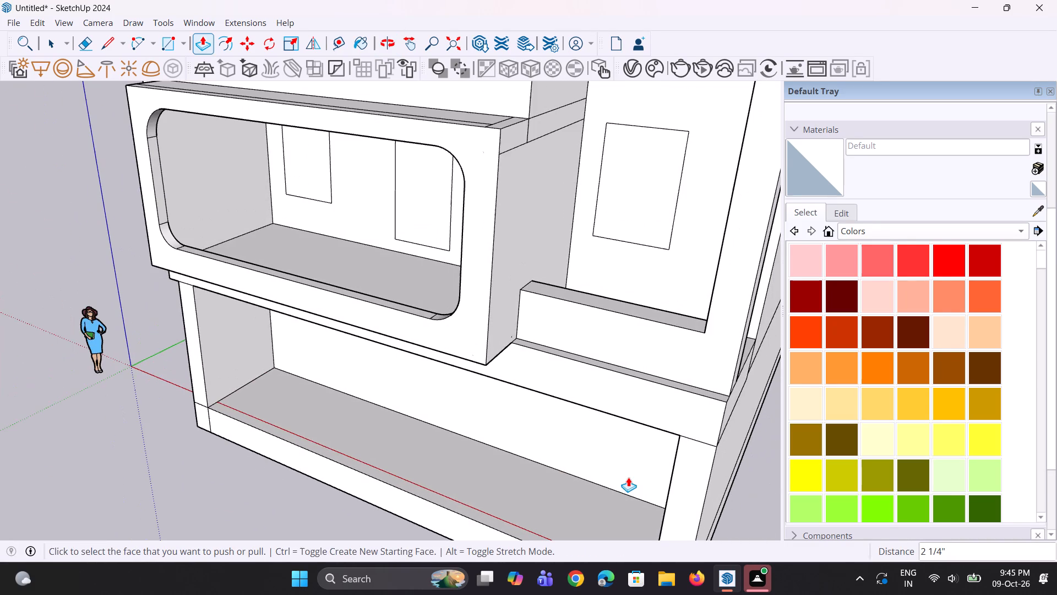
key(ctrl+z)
Erase the stray edges at the end of the window box's underside, beside the wide frame.
scroll(624, 481, down, 8)
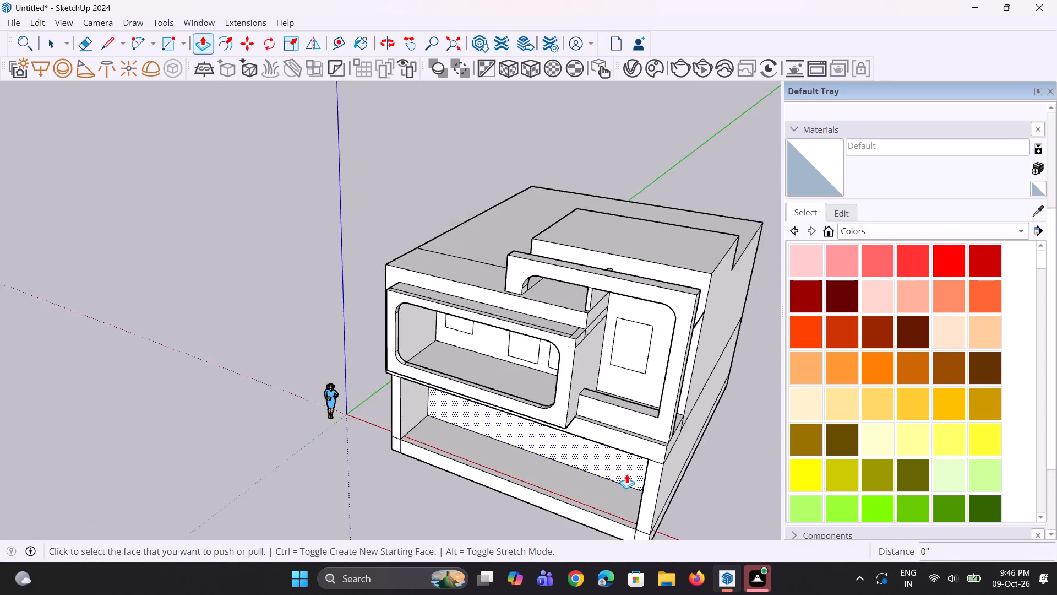
scroll(626, 474, up, 1)
middle_drag(633, 471, 663, 432)
key(space)
key(space)
middle_drag(445, 463, 553, 304)
scroll(567, 397, up, 3)
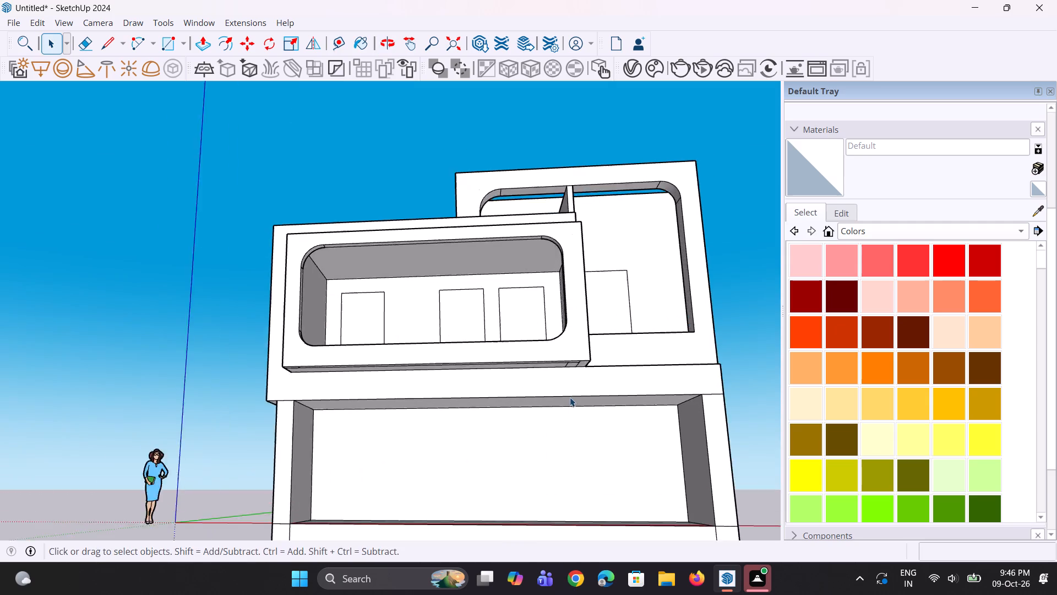
scroll(570, 397, up, 2)
middle_drag(575, 391, 540, 271)
scroll(544, 299, up, 6)
middle_drag(545, 300, 549, 278)
key(e)
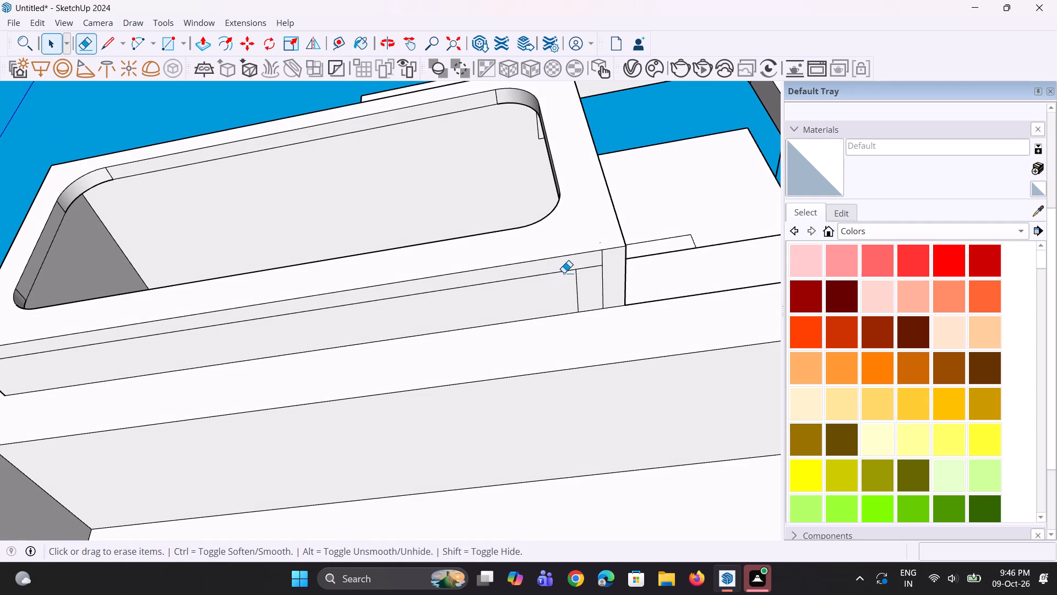
click(568, 271)
click(575, 276)
click(582, 280)
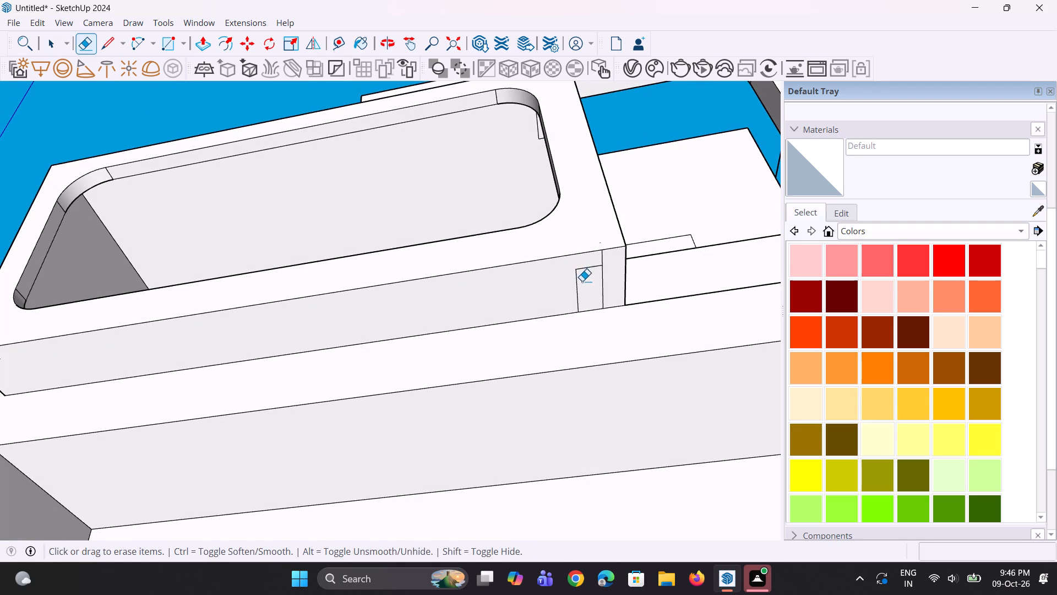
click(603, 276)
click(597, 268)
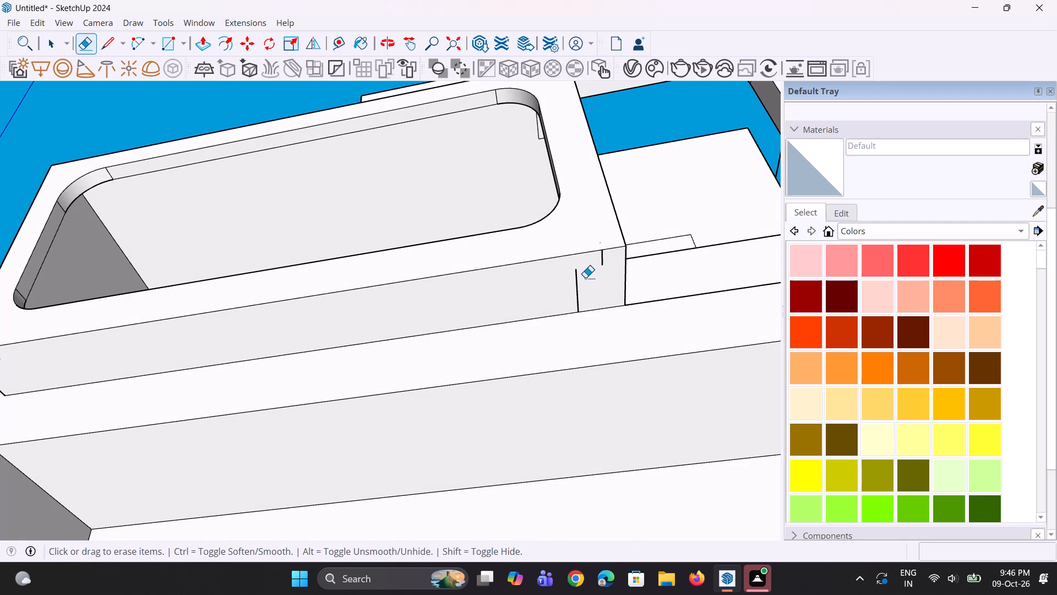
click(579, 286)
click(602, 262)
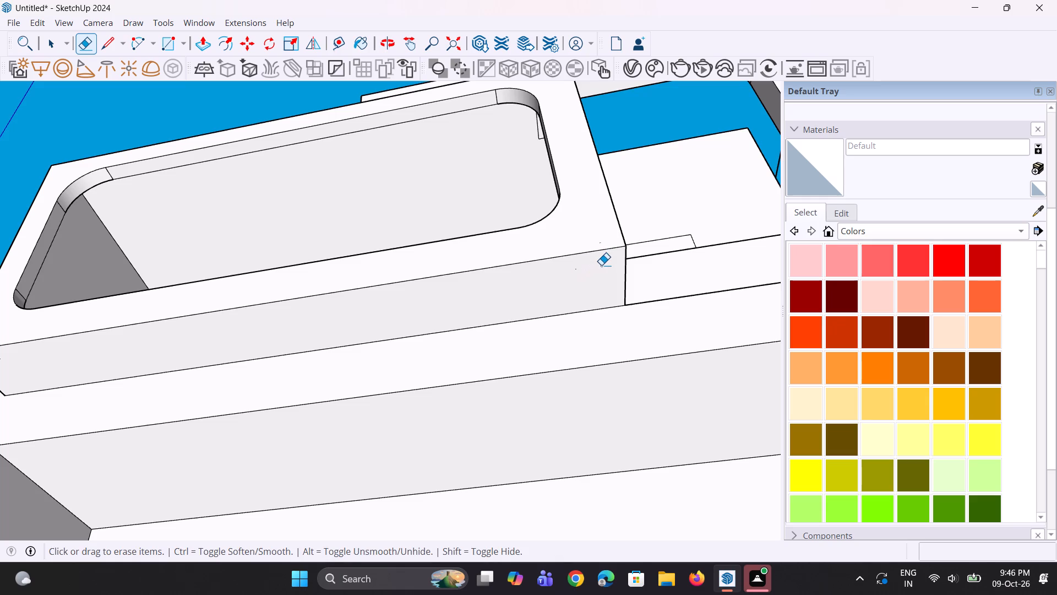
Examine the cleaned underside and the whole façade from the side, below and front.
middle_drag(460, 300, 571, 578)
scroll(538, 459, down, 5)
middle_drag(541, 452, 754, 410)
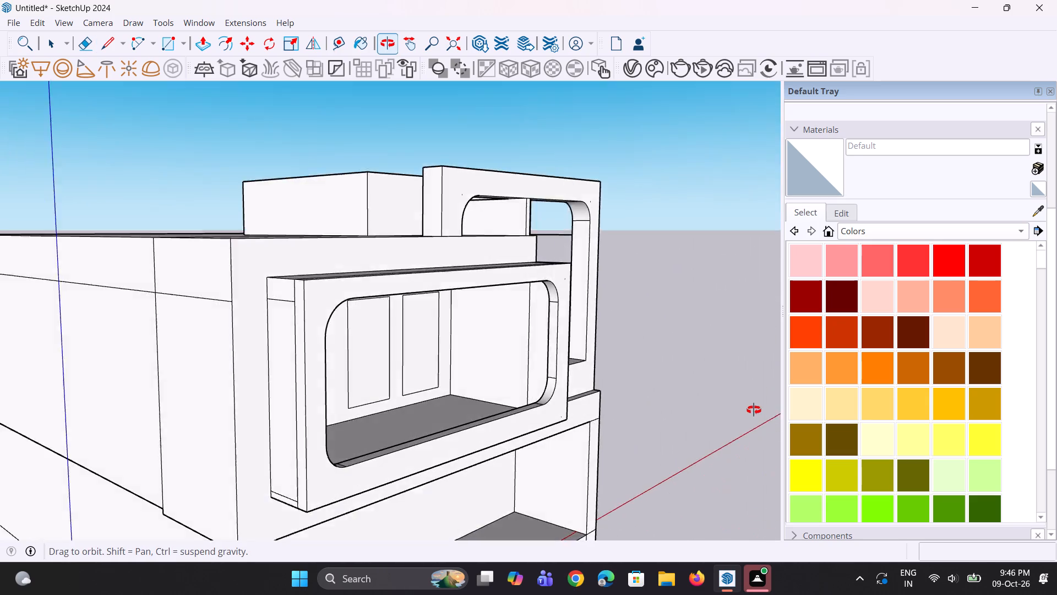
middle_drag(754, 410, 360, 120)
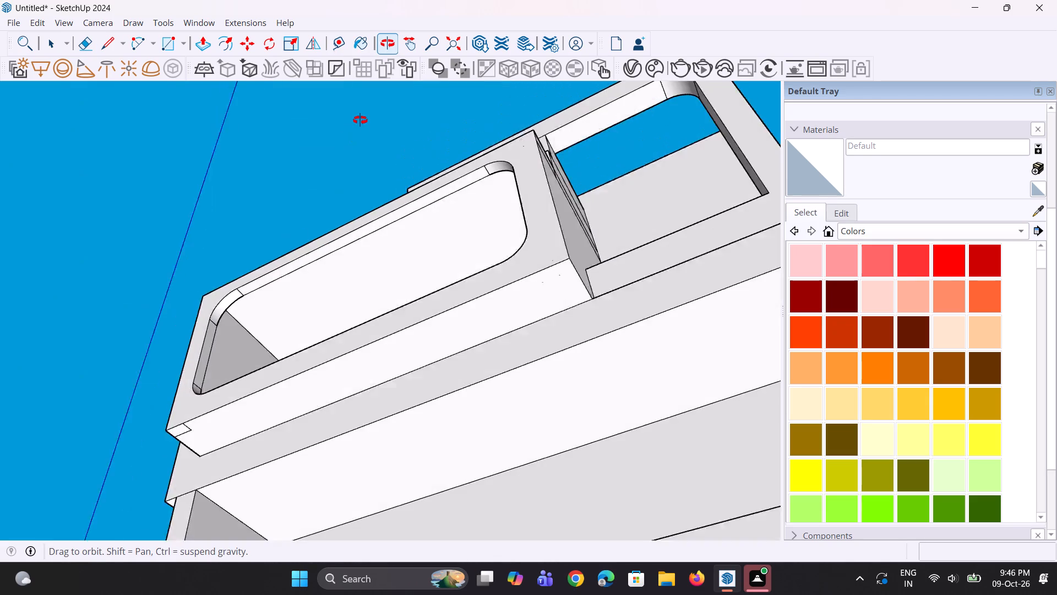
middle_drag(360, 120, 359, 127)
scroll(208, 404, down, 4)
middle_drag(264, 375, 388, 558)
scroll(311, 393, down, 2)
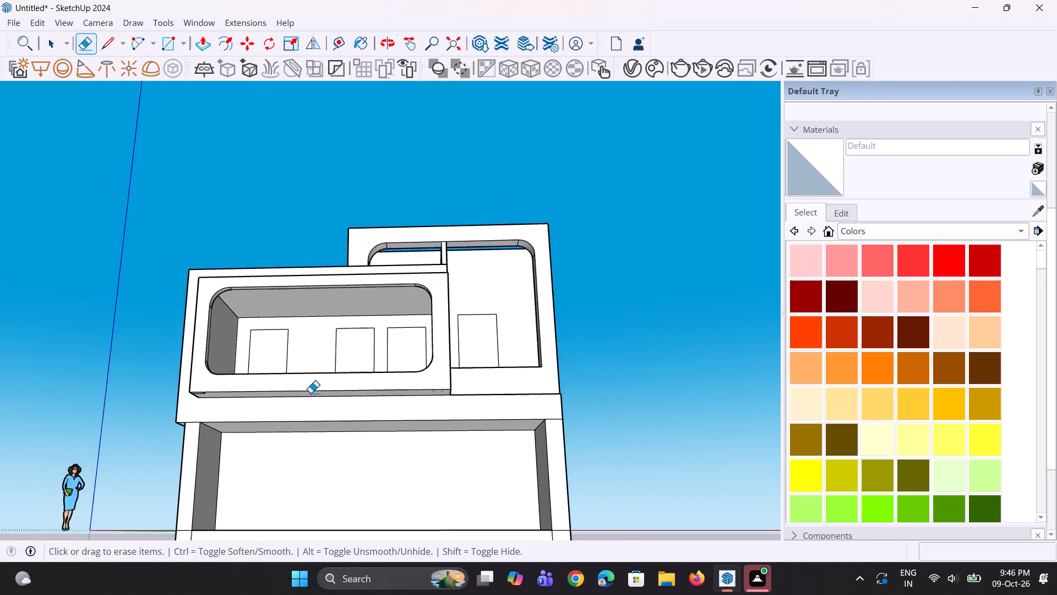
scroll(310, 393, down, 2)
middle_drag(305, 390, 347, 496)
scroll(414, 350, up, 4)
middle_drag(417, 361, 408, 386)
scroll(408, 386, down, 3)
middle_drag(405, 392, 393, 393)
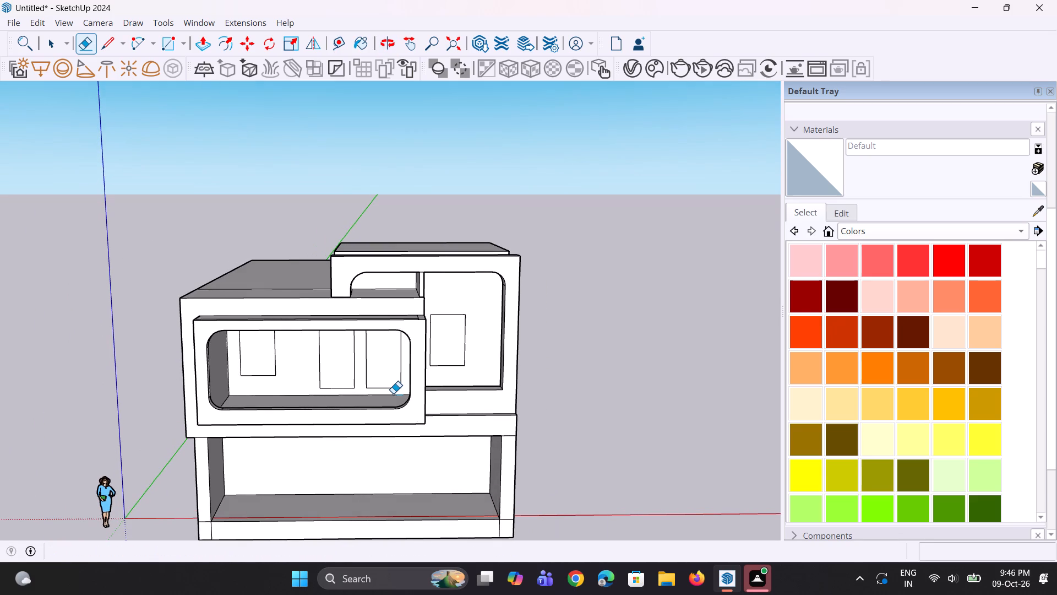
scroll(322, 402, down, 2)
scroll(284, 341, up, 5)
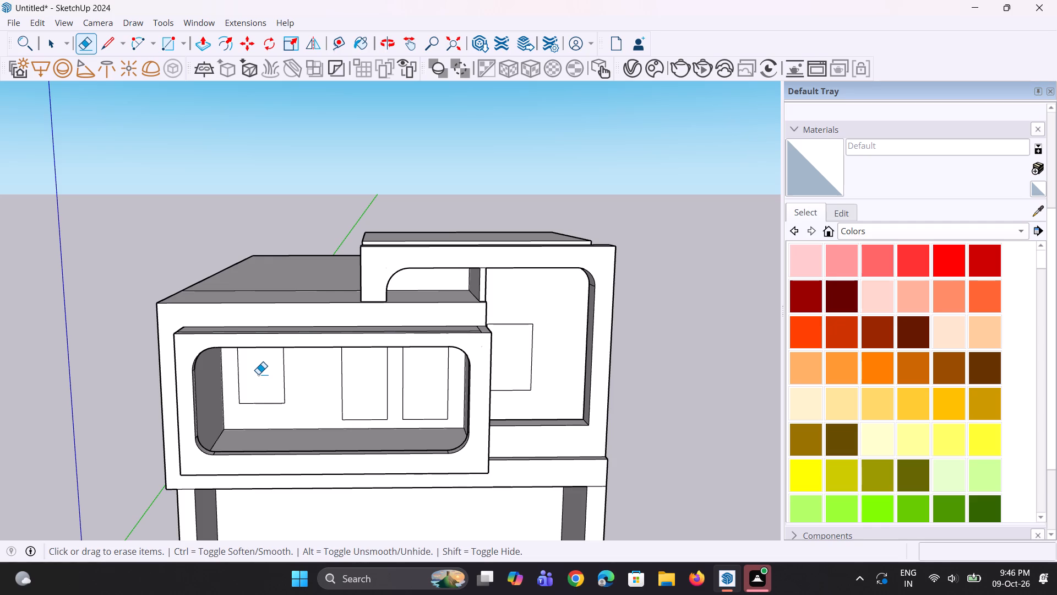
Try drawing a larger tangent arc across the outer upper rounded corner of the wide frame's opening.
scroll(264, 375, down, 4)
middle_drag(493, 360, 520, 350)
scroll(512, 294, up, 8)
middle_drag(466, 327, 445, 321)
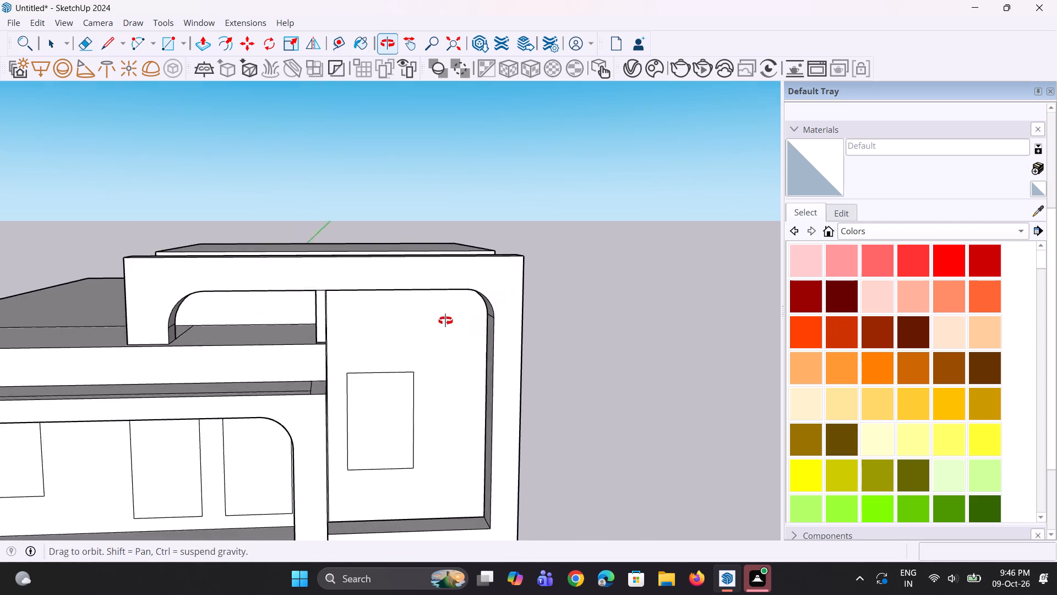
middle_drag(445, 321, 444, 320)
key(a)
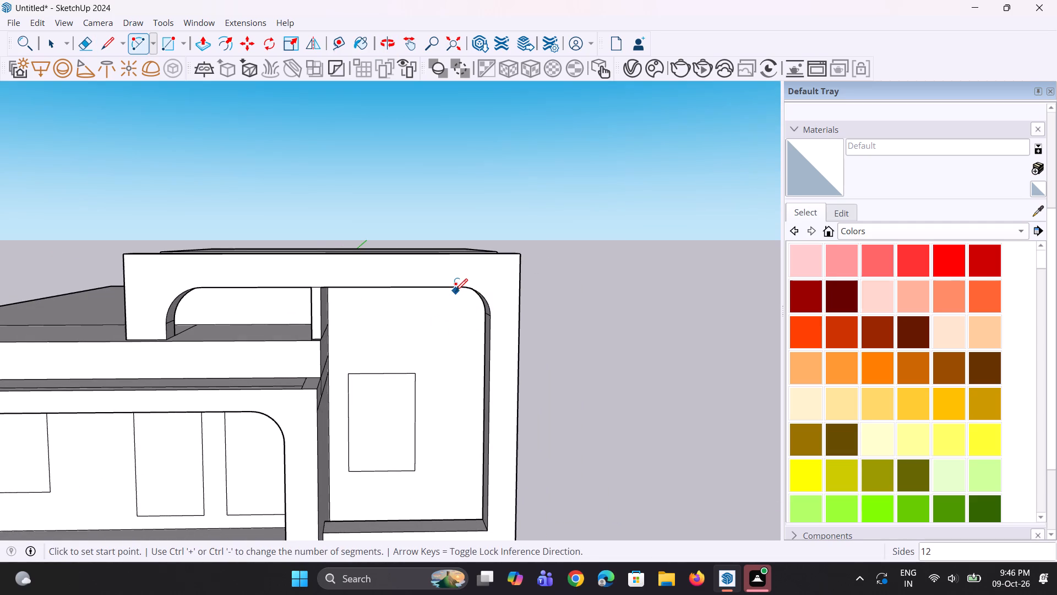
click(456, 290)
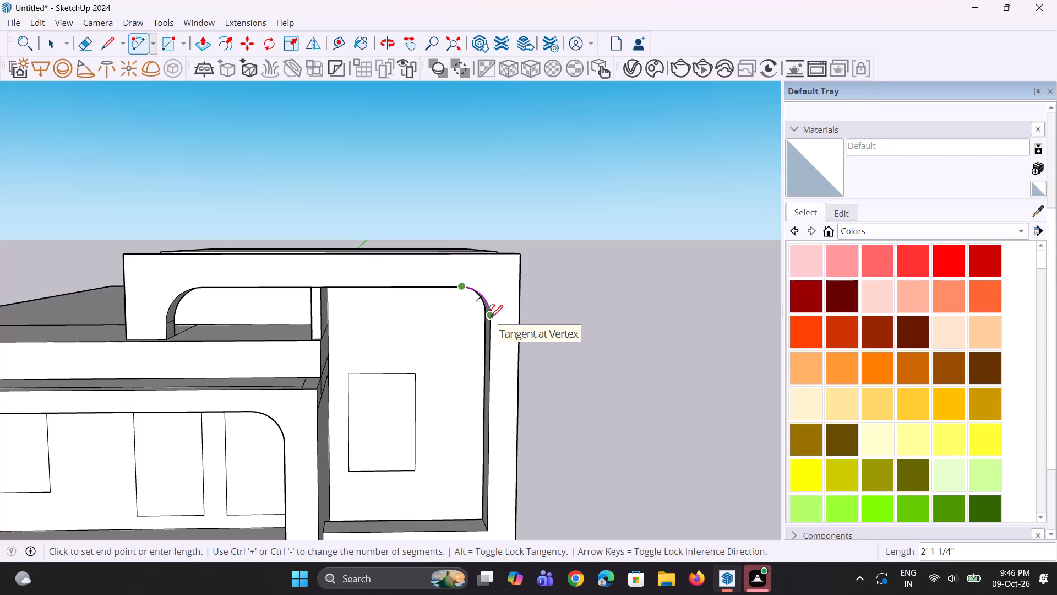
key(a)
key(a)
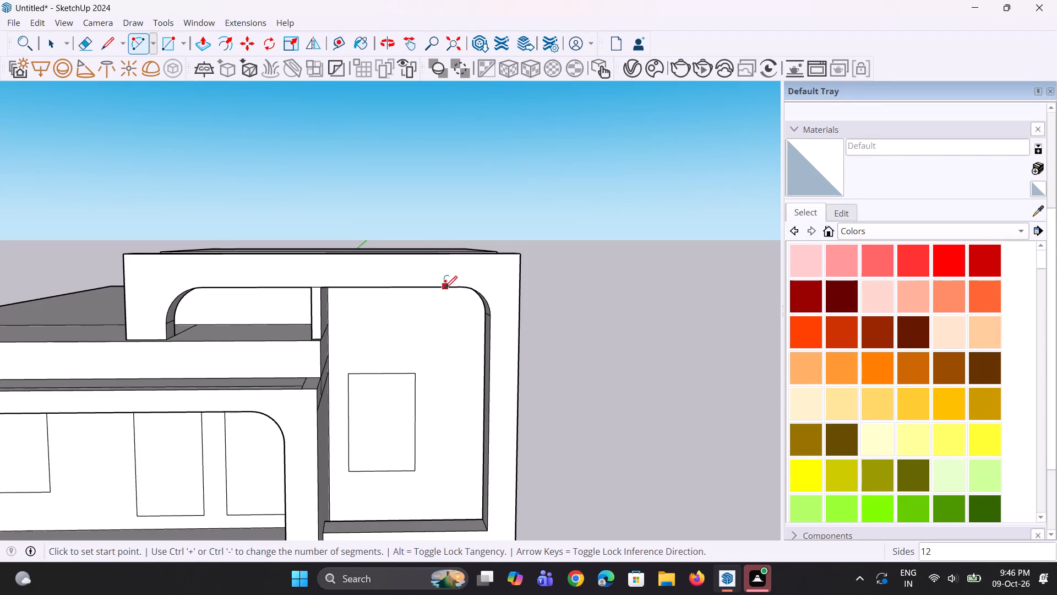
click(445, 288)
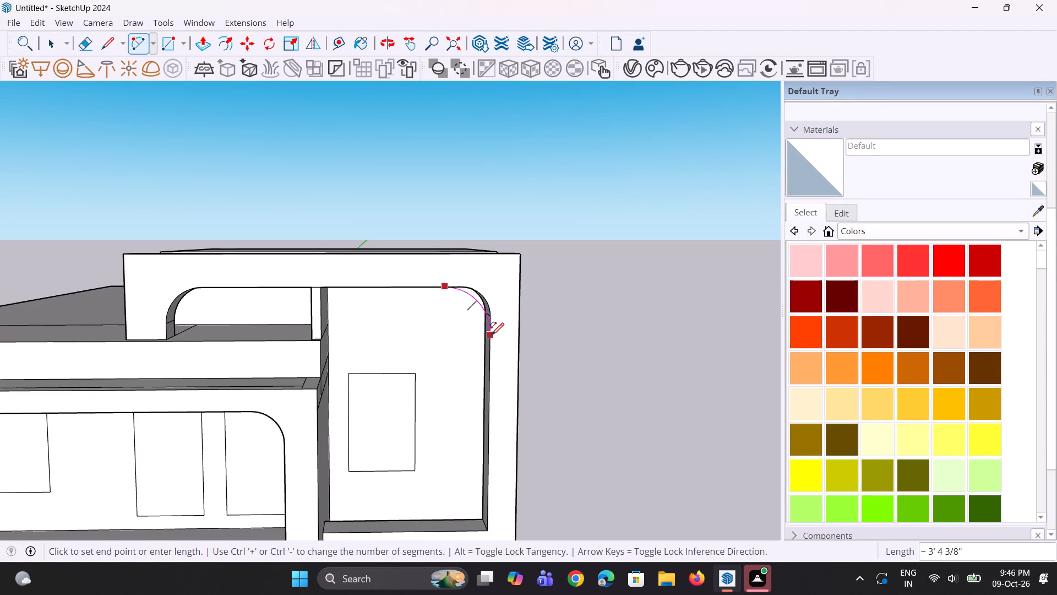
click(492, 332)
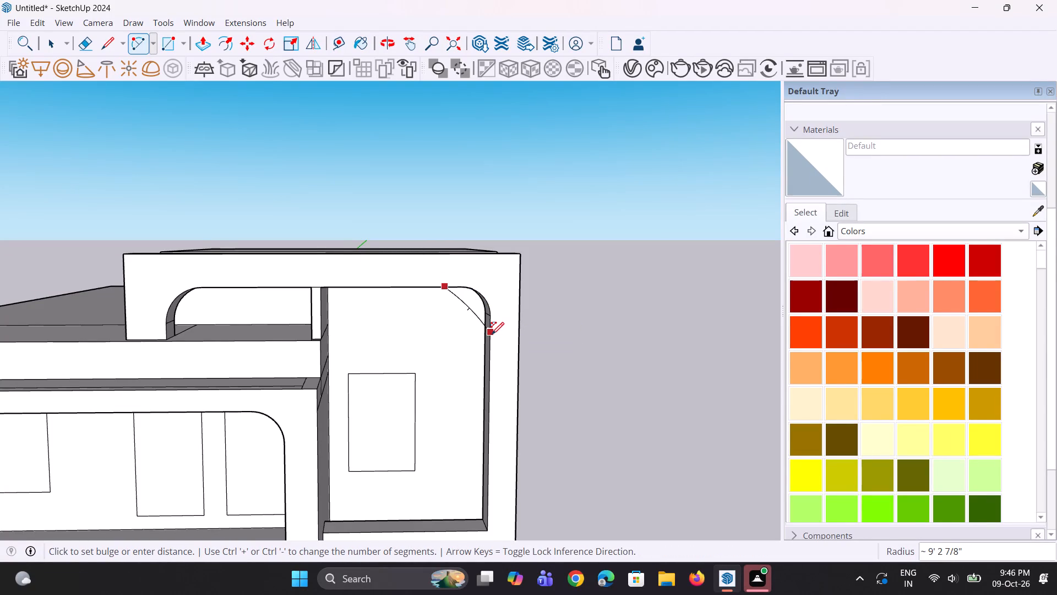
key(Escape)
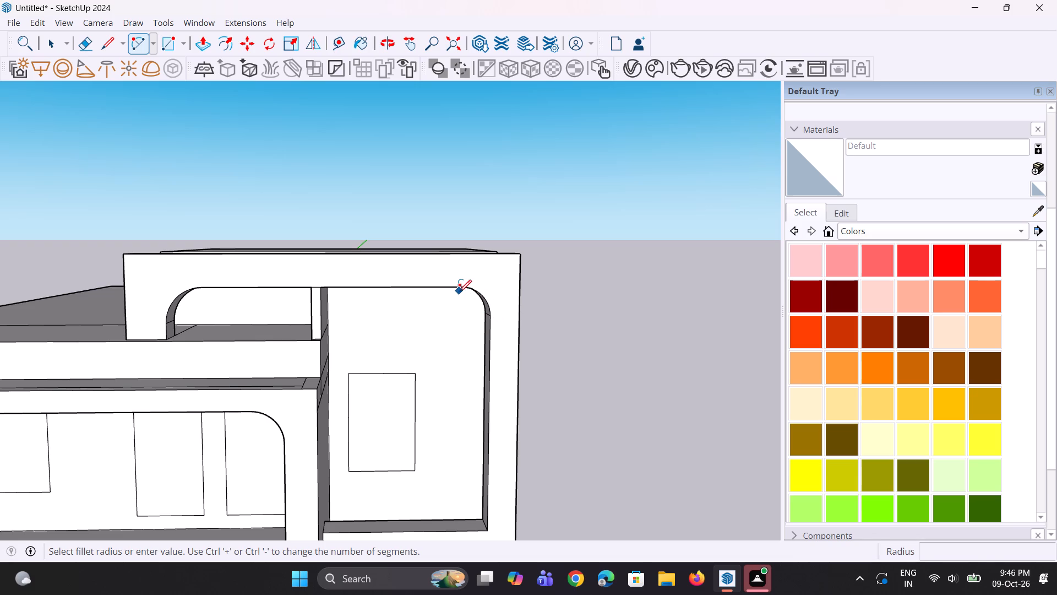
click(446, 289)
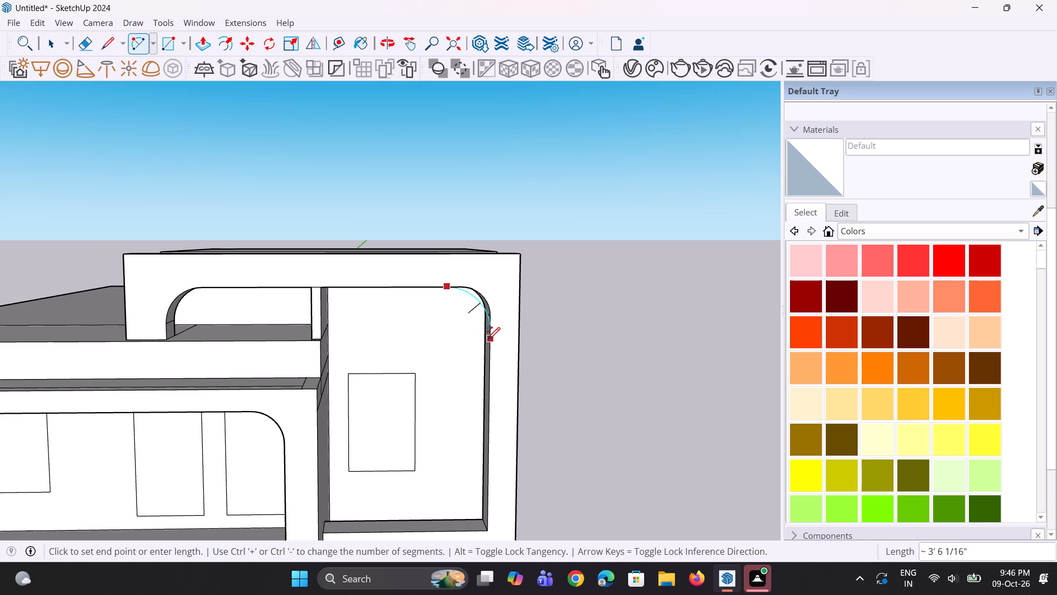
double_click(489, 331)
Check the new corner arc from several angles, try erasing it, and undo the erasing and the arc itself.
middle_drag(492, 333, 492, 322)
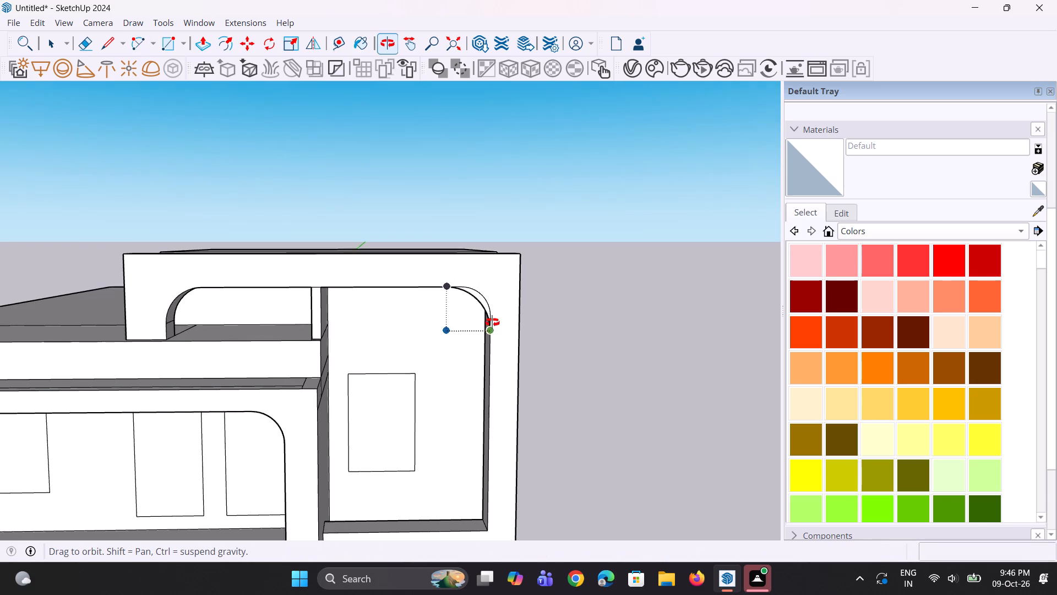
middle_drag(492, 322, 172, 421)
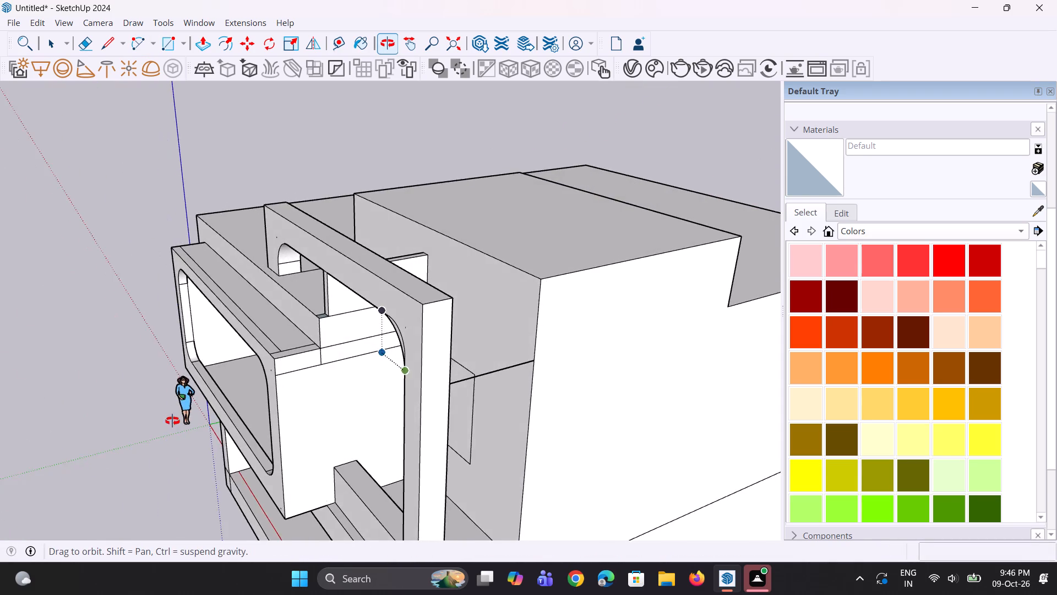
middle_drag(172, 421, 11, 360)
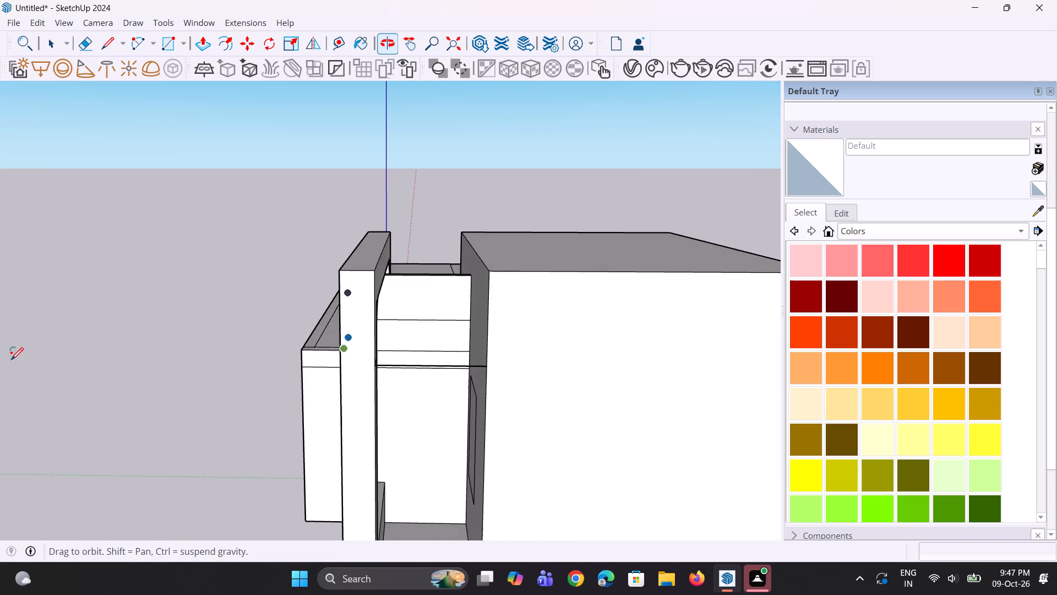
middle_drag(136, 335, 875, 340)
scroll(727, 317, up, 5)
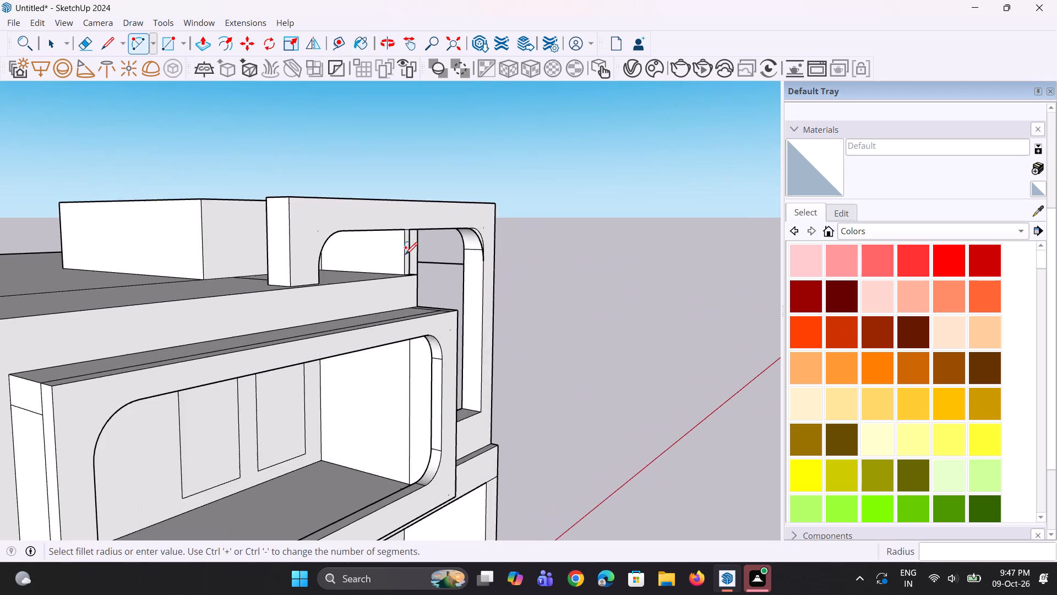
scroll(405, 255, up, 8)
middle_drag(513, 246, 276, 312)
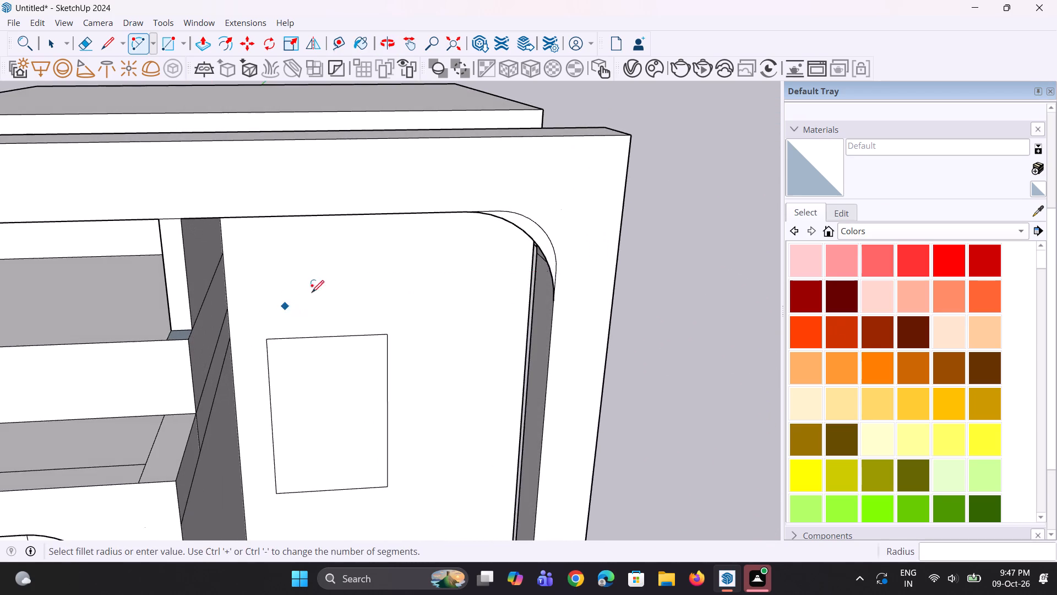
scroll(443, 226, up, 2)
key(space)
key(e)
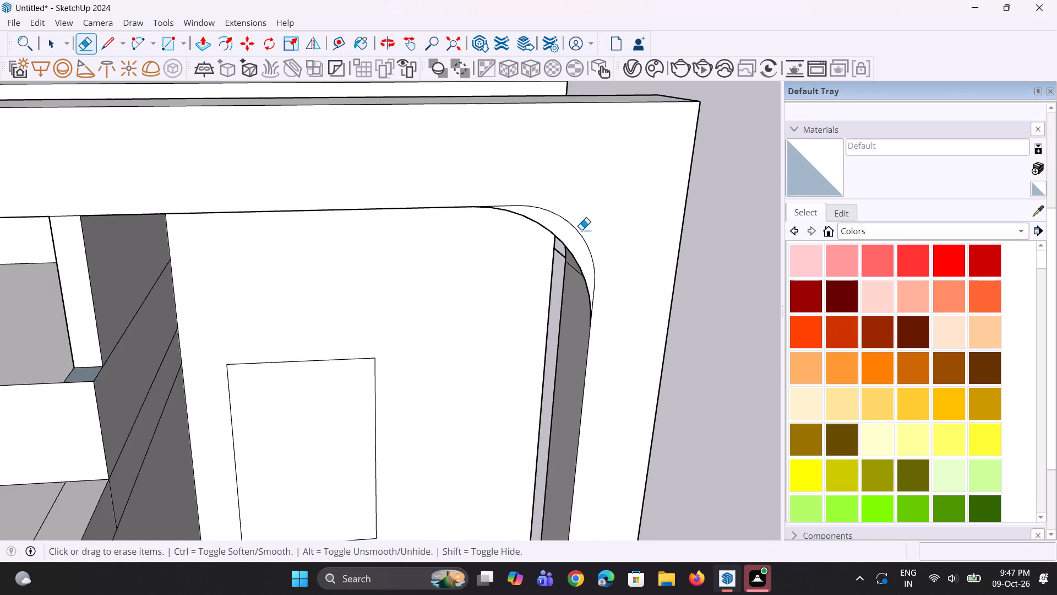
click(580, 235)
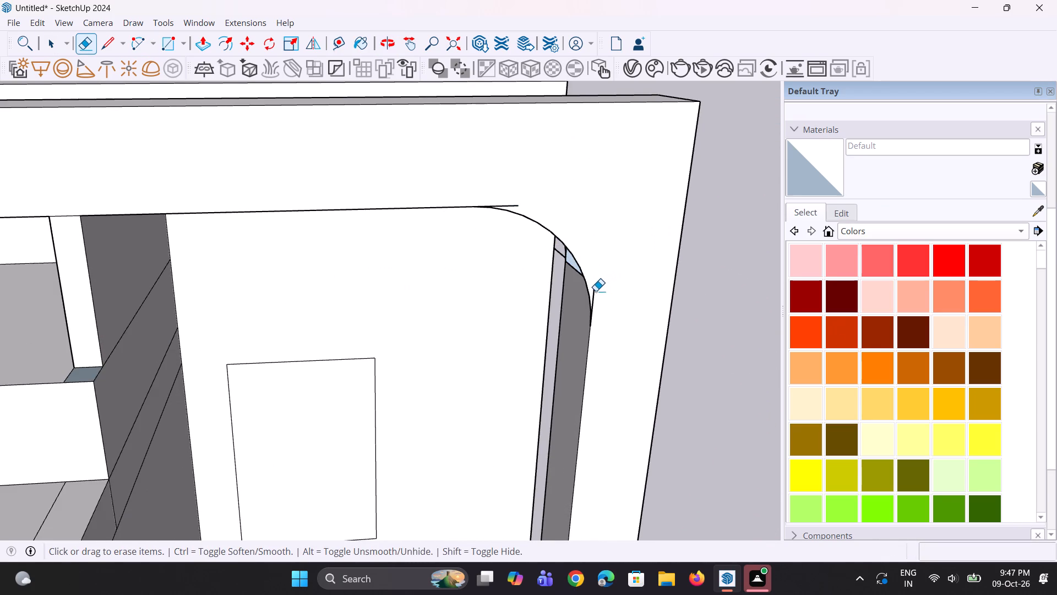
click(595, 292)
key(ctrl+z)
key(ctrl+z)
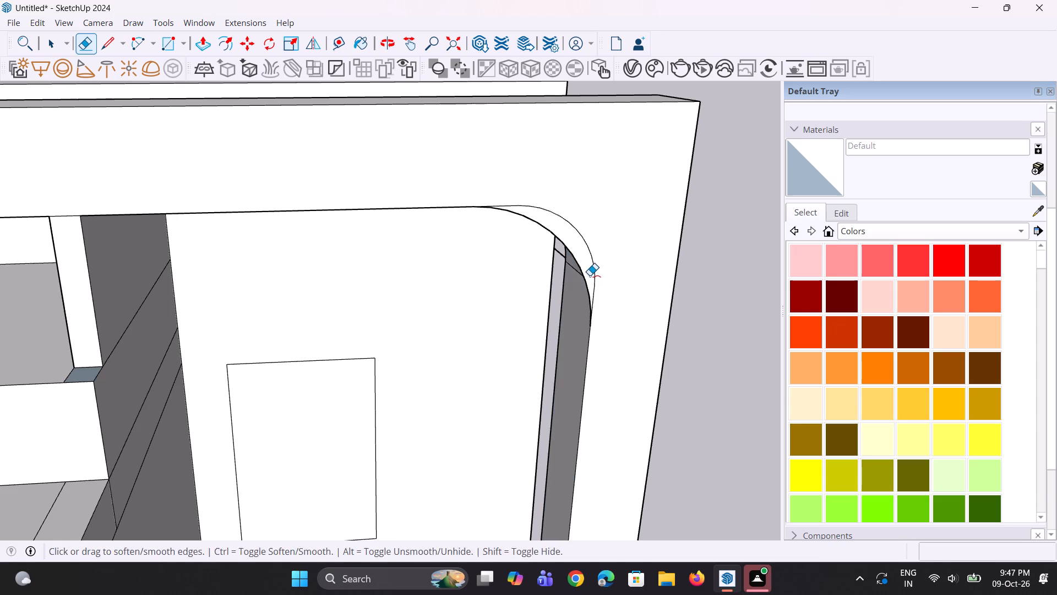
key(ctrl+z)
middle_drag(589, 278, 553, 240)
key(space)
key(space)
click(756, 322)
Examine the façade's framed openings, parapet and window outlines from the front.
scroll(453, 334, down, 3)
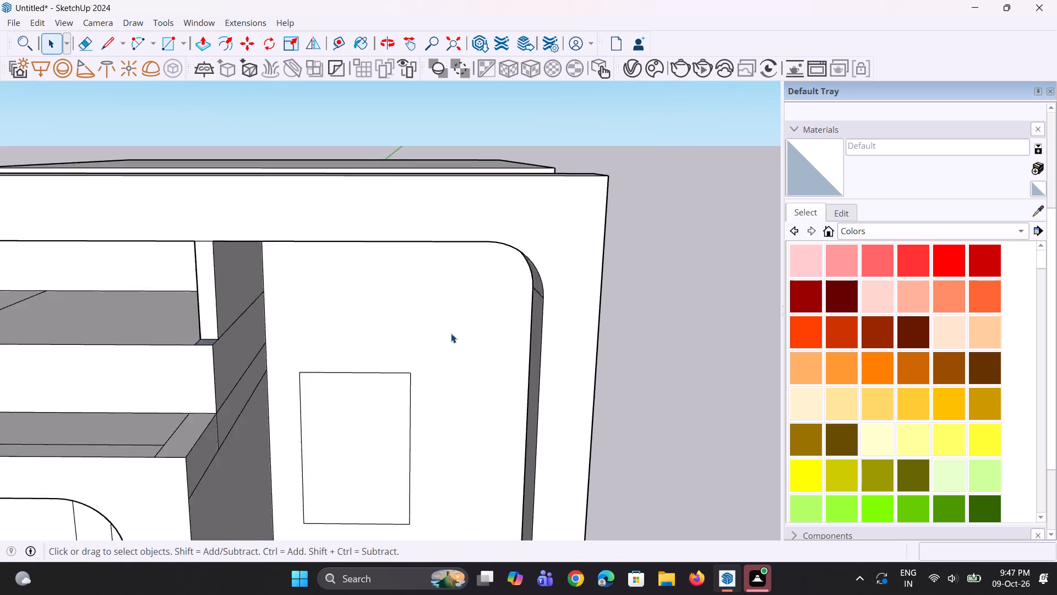
scroll(451, 333, down, 5)
middle_drag(447, 335, 477, 301)
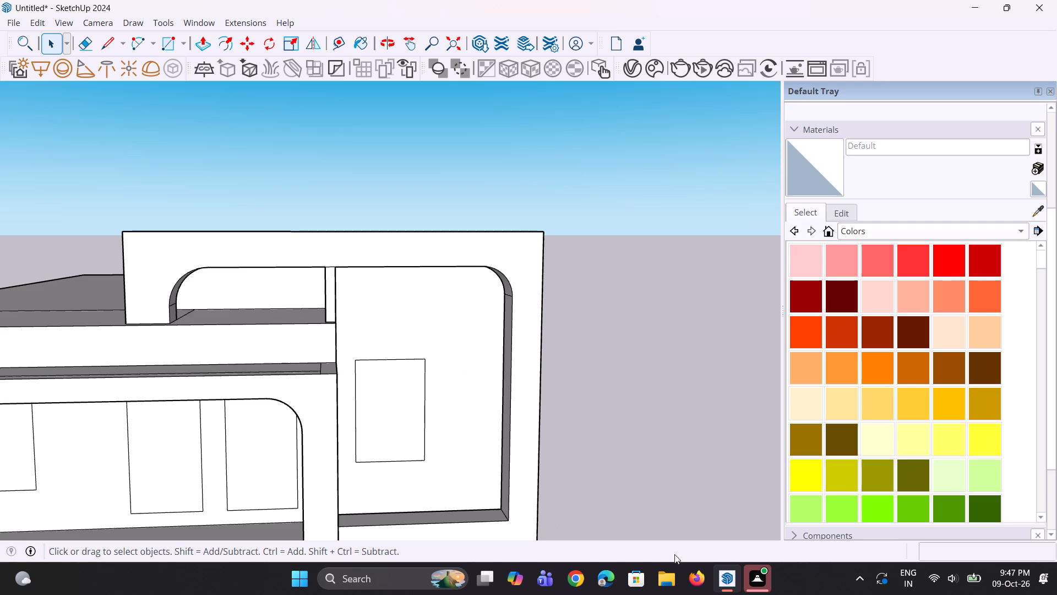
scroll(416, 329, down, 4)
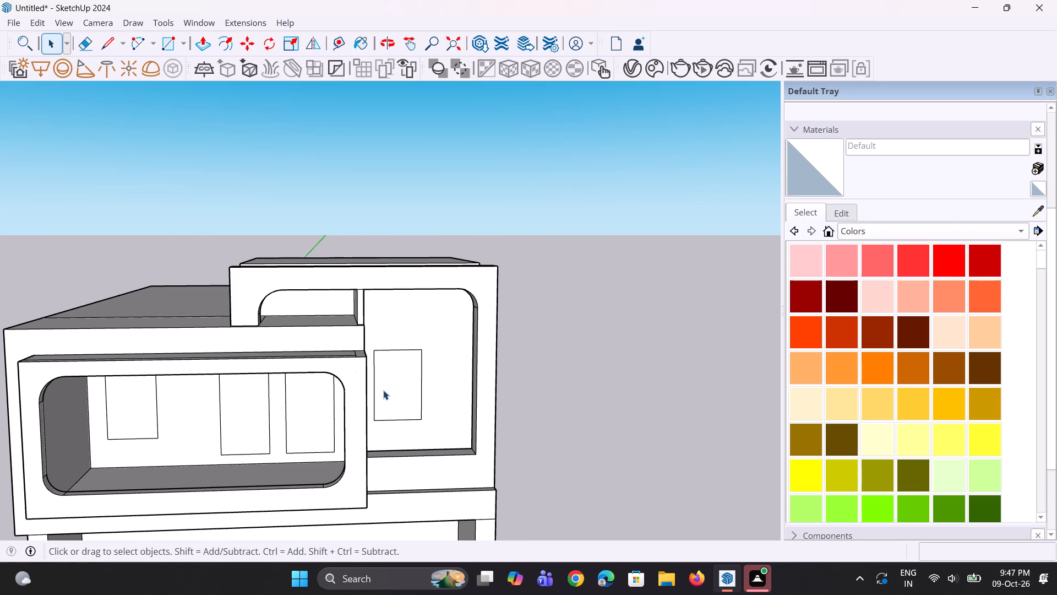
scroll(352, 404, up, 1)
scroll(349, 402, down, 3)
middle_drag(349, 402, 321, 416)
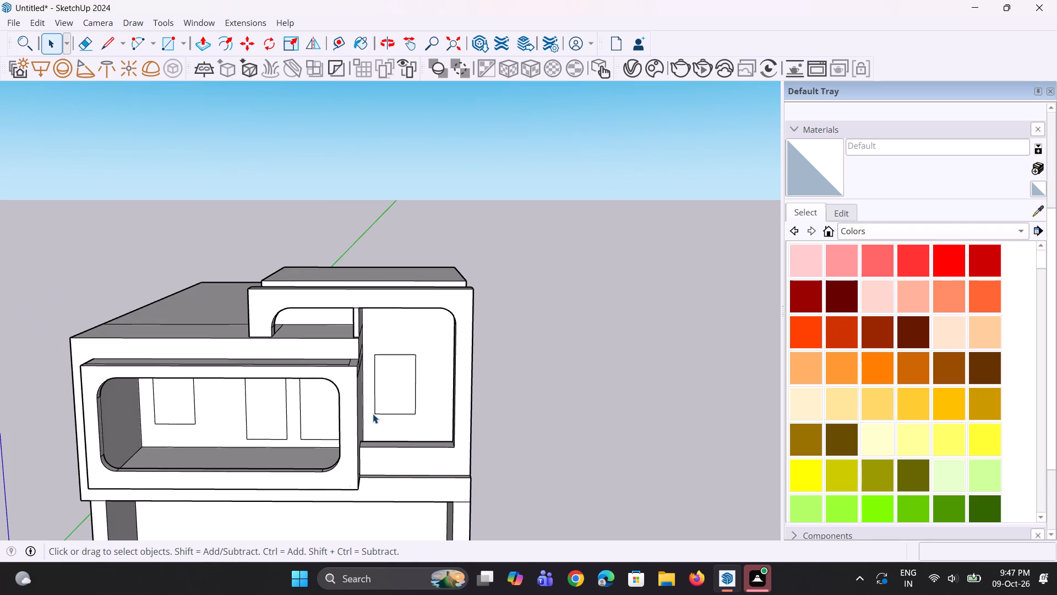
scroll(374, 414, down, 3)
middle_drag(374, 414, 363, 392)
scroll(363, 392, up, 3)
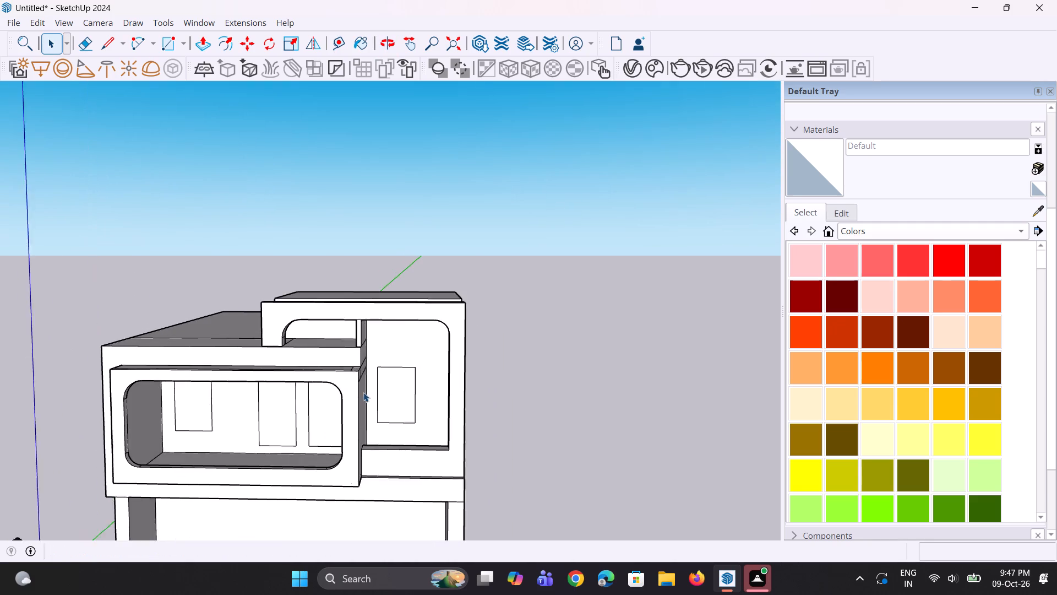
scroll(363, 392, up, 4)
scroll(363, 392, down, 1)
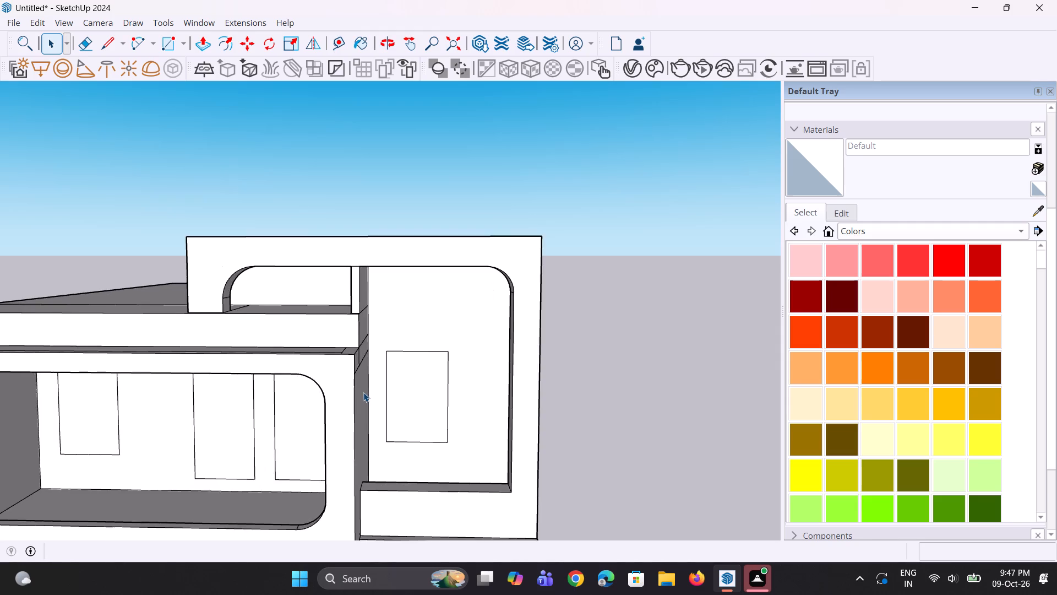
scroll(363, 392, down, 4)
scroll(220, 405, up, 5)
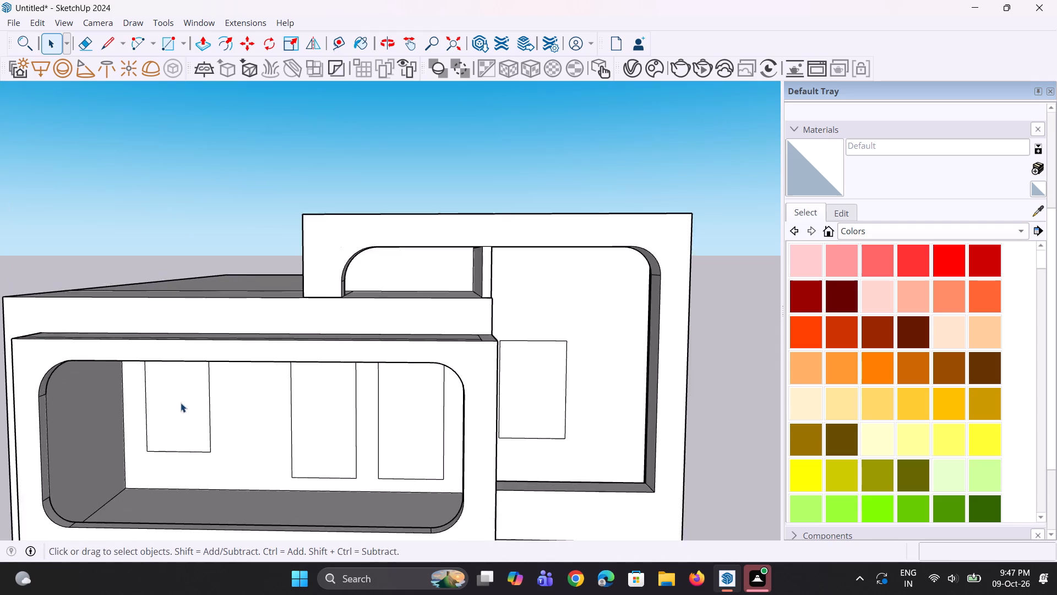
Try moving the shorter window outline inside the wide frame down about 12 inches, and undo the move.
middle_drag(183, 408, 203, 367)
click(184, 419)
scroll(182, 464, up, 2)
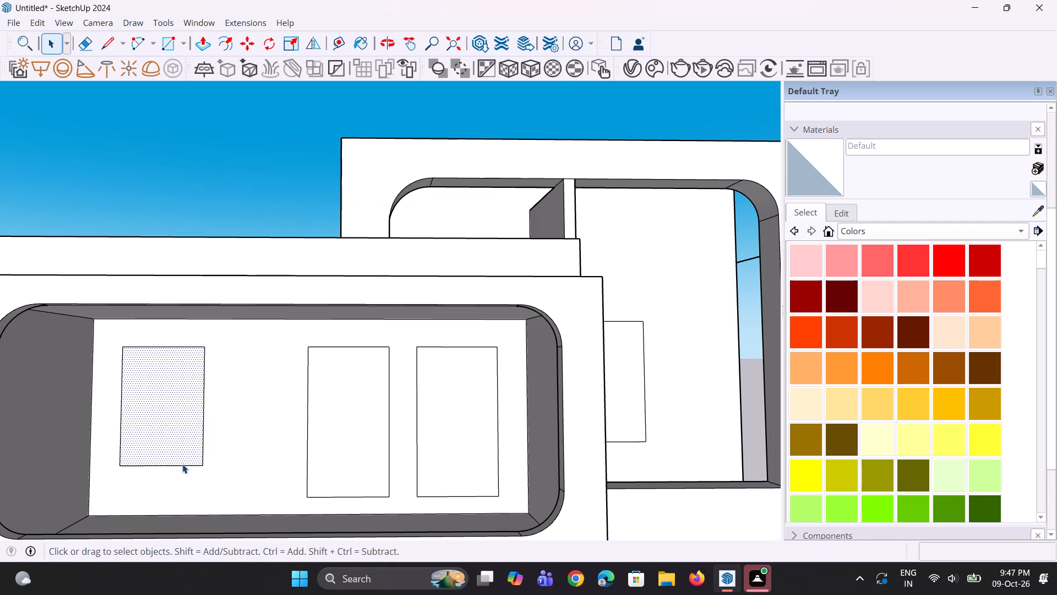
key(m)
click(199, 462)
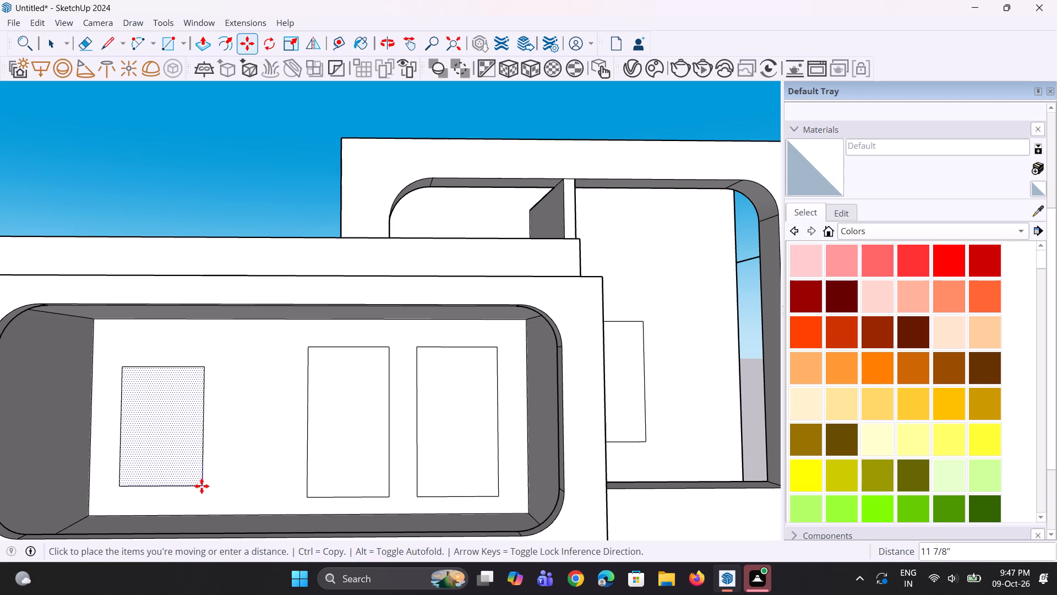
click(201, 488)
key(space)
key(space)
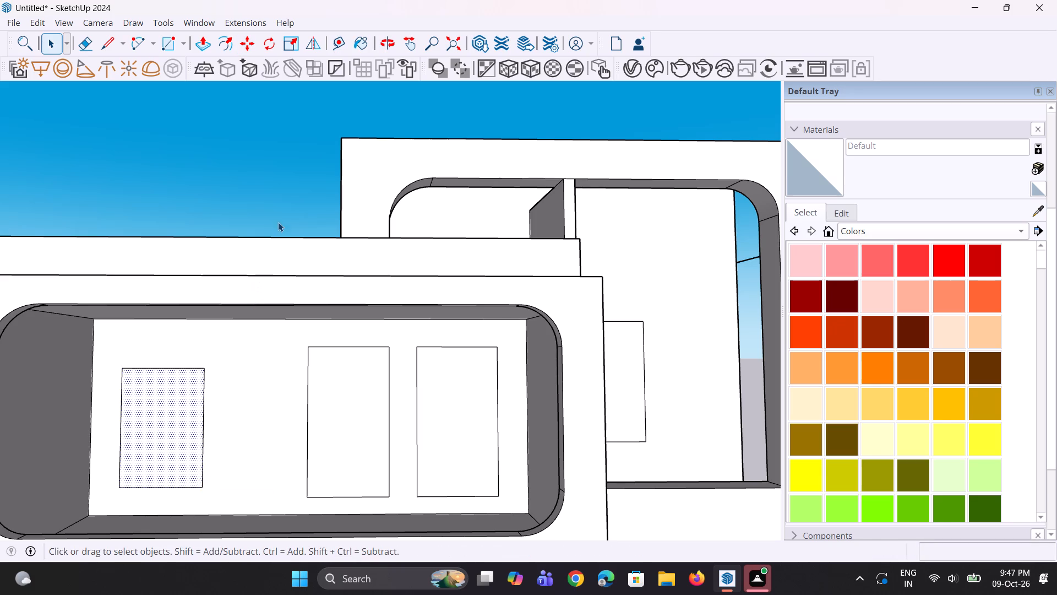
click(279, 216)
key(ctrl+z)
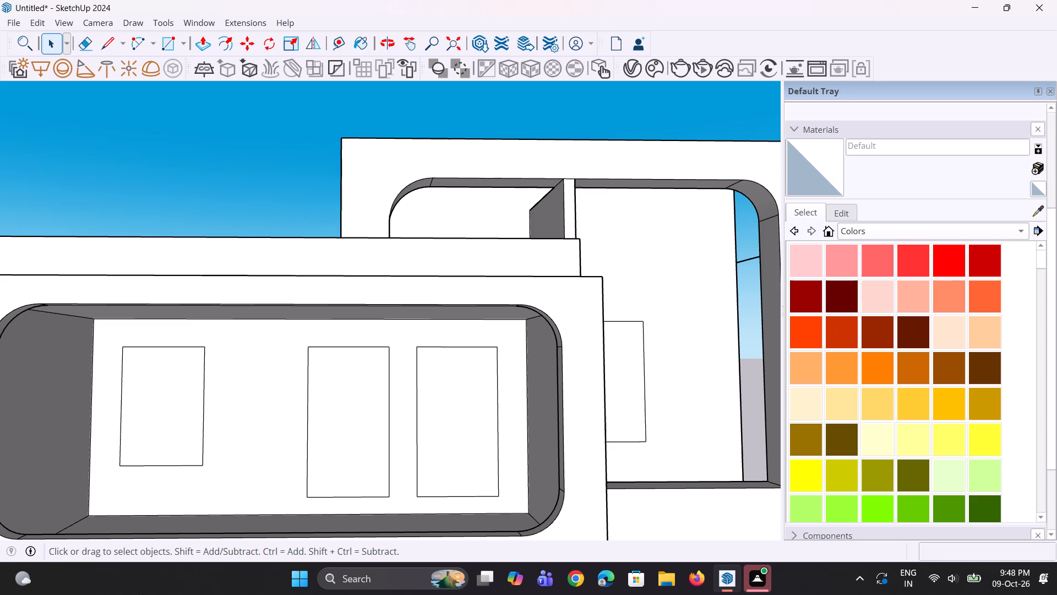
Examine the façade's window outlines, framed openings and stepped roofs from the front, both sides and above.
scroll(213, 391, up, 4)
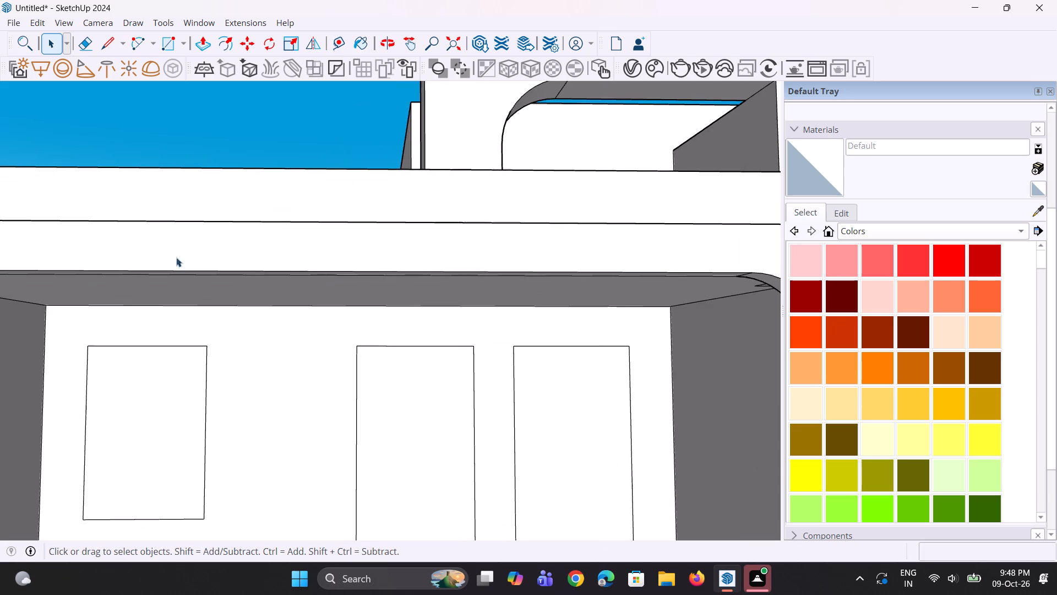
click(270, 124)
scroll(274, 266, down, 8)
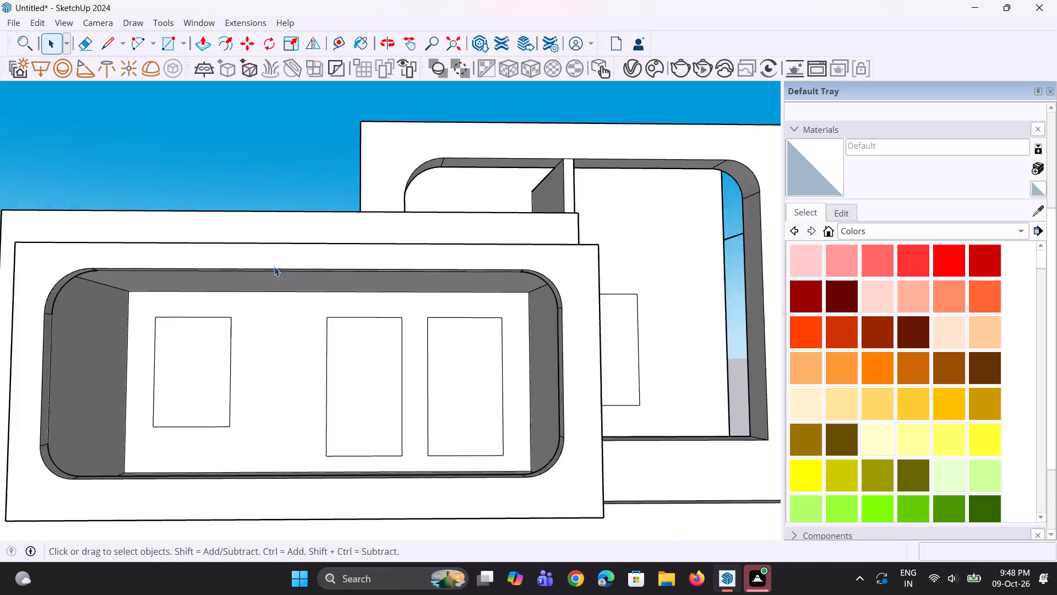
scroll(269, 270, down, 4)
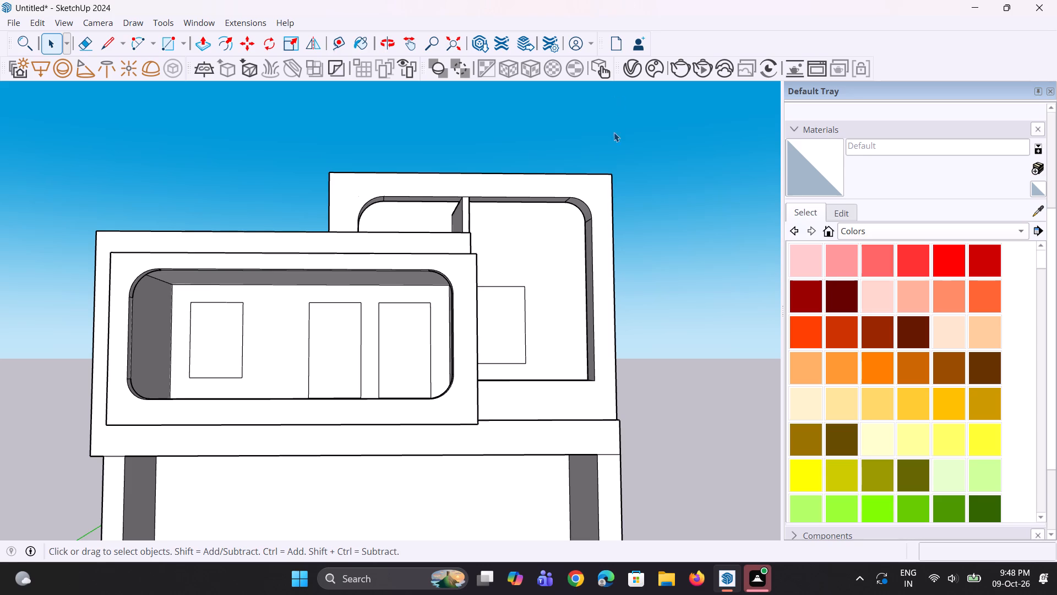
scroll(660, 286, down, 3)
middle_drag(660, 286, 651, 258)
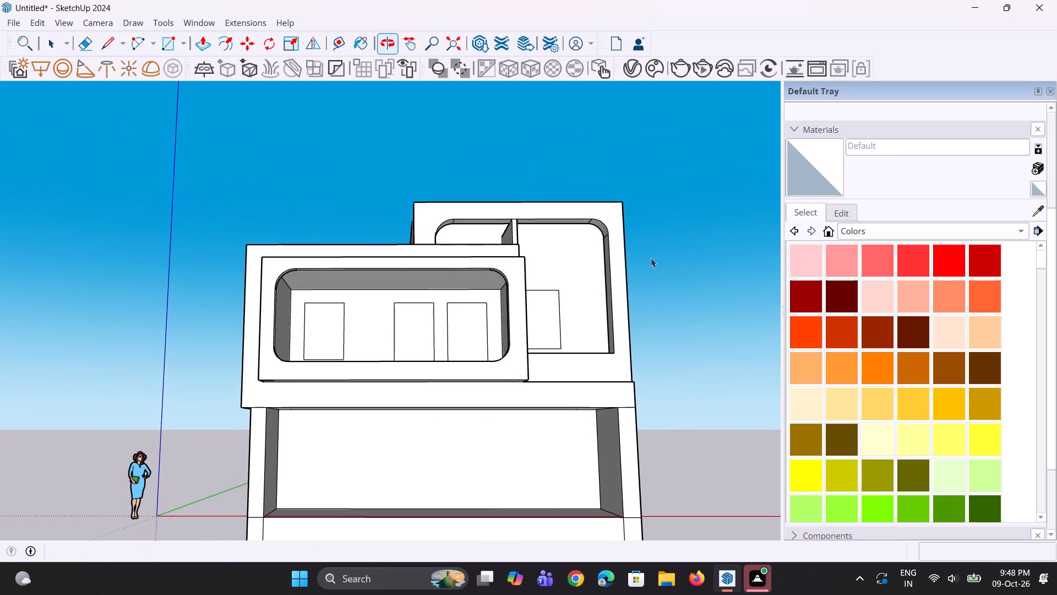
scroll(651, 258, up, 1)
scroll(638, 268, down, 3)
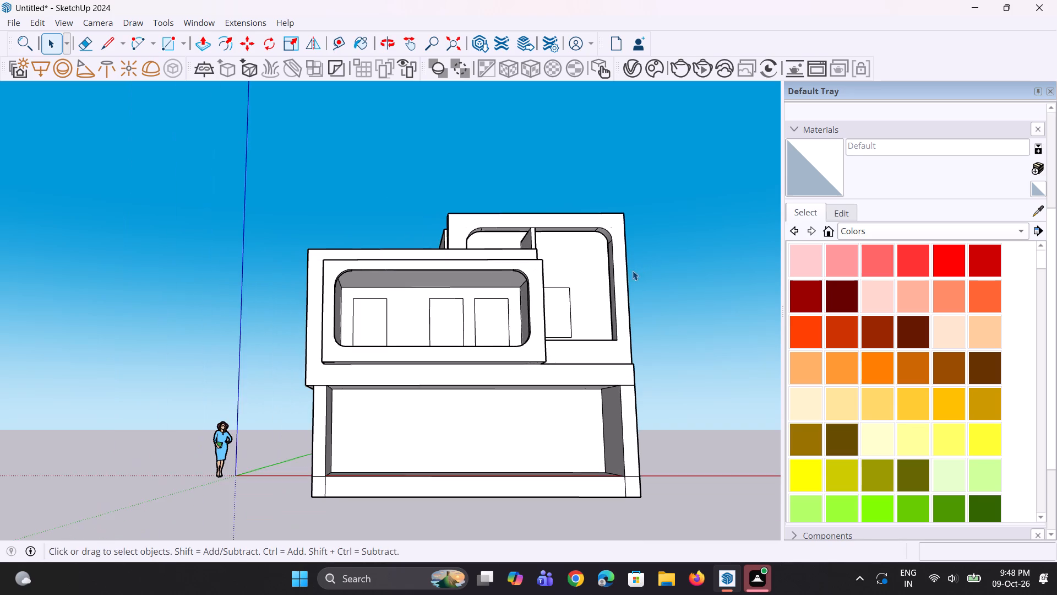
middle_drag(641, 285, 646, 291)
scroll(697, 252, up, 3)
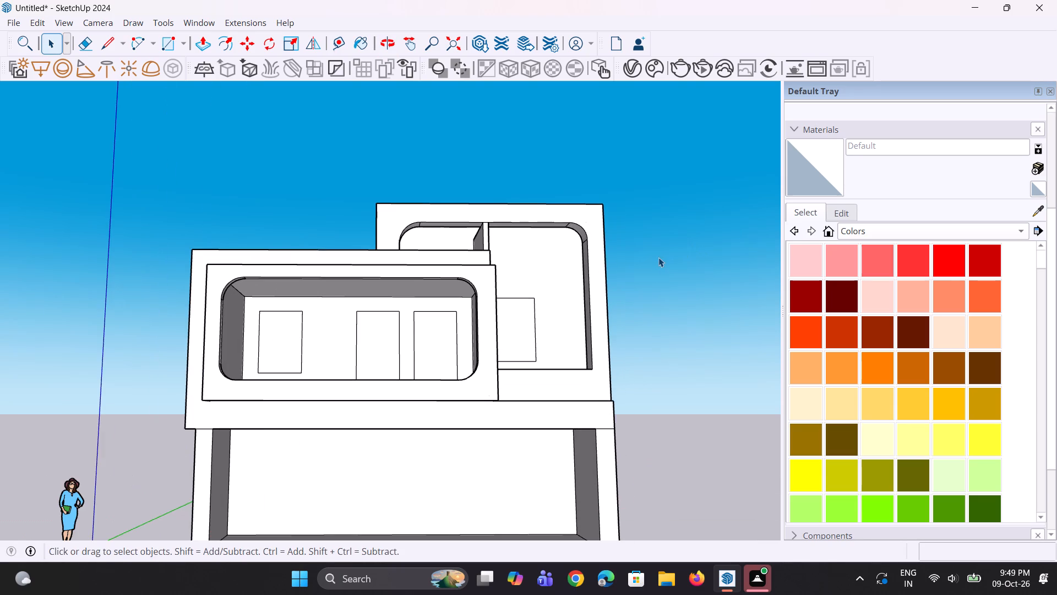
middle_drag(614, 284, 490, 275)
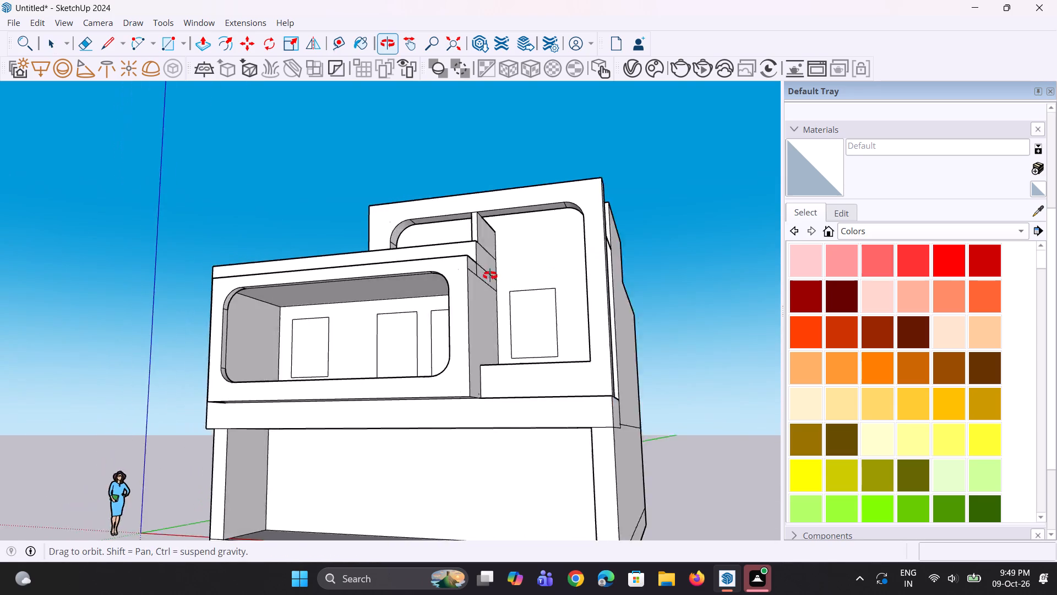
middle_drag(490, 275, 821, 375)
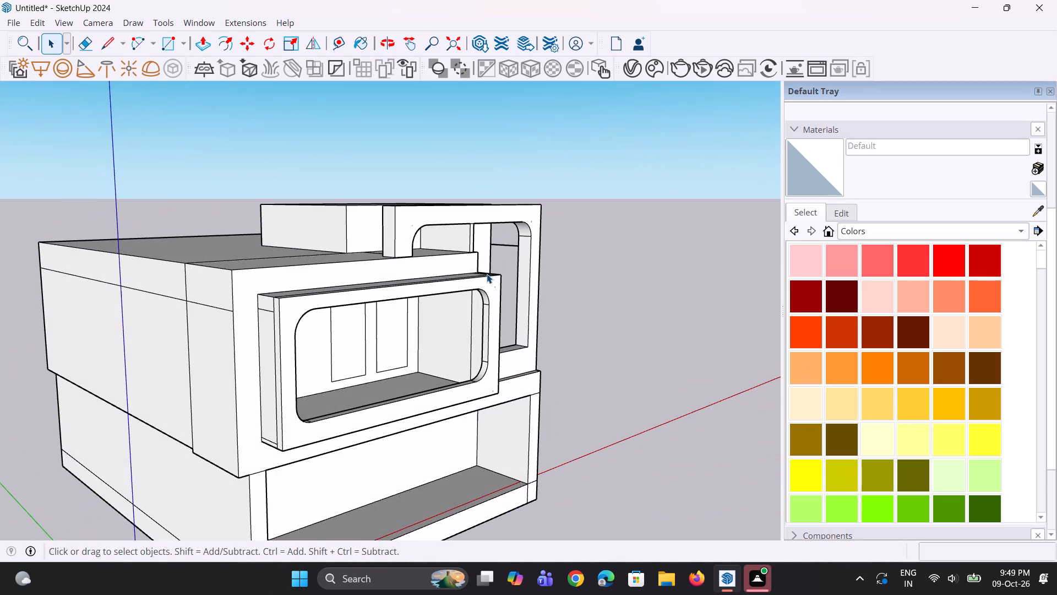
middle_drag(487, 274, 454, 247)
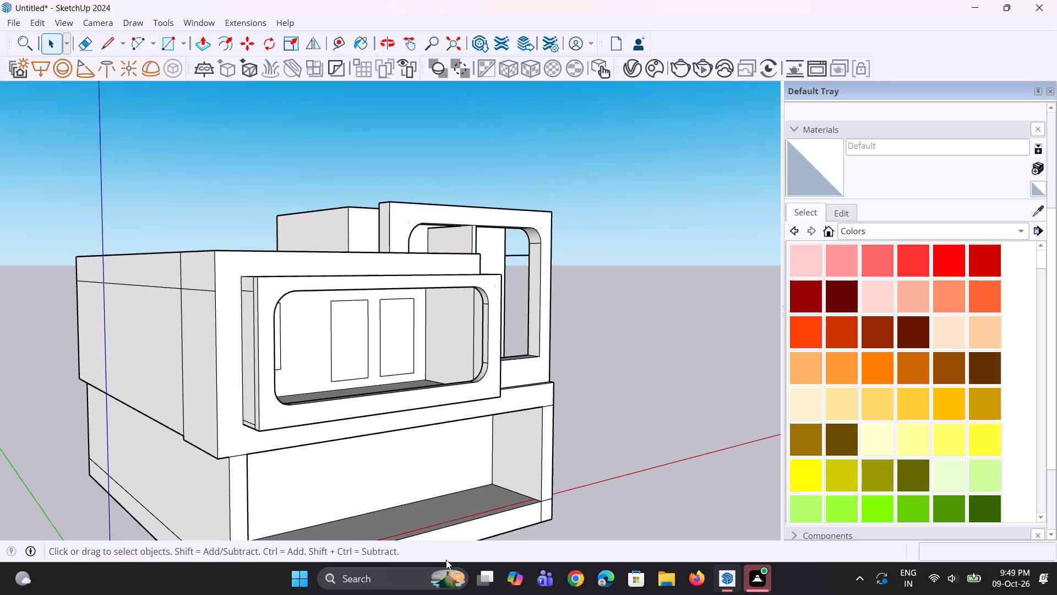
scroll(452, 492, down, 5)
middle_drag(447, 511, 456, 549)
scroll(455, 547, up, 2)
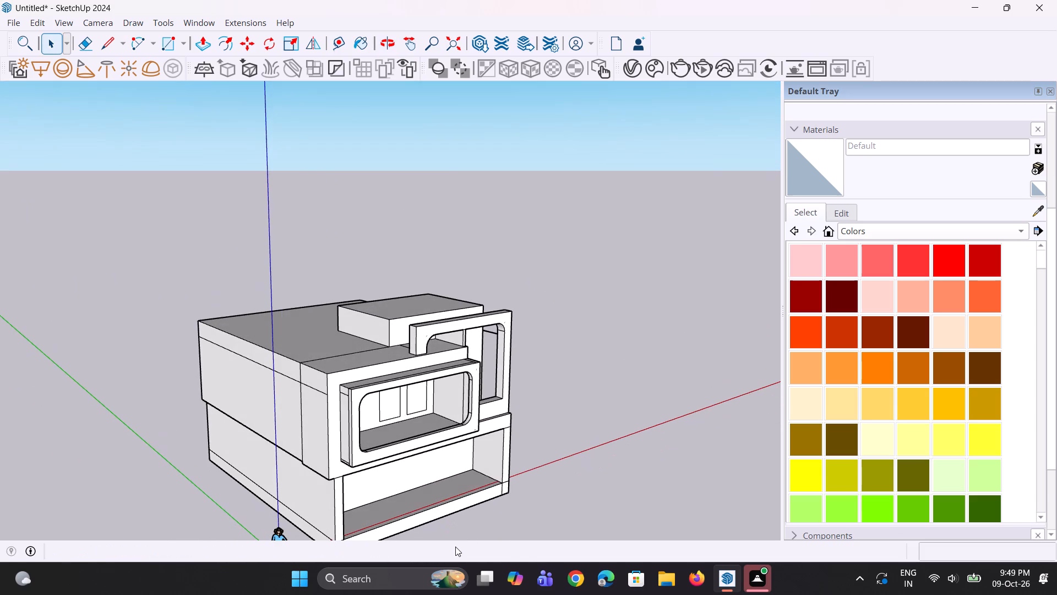
scroll(472, 499, up, 3)
scroll(450, 440, down, 7)
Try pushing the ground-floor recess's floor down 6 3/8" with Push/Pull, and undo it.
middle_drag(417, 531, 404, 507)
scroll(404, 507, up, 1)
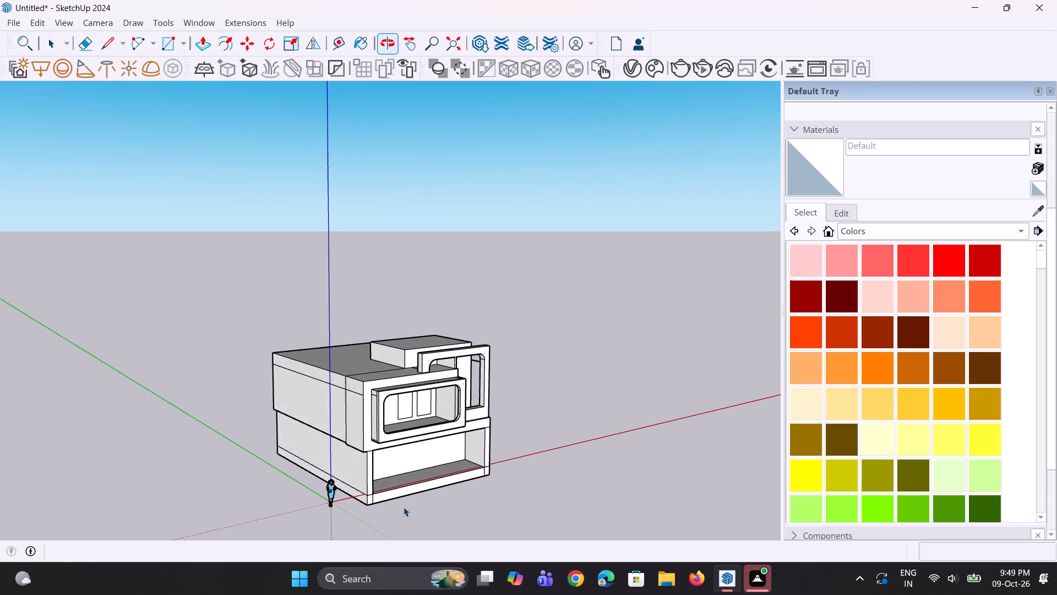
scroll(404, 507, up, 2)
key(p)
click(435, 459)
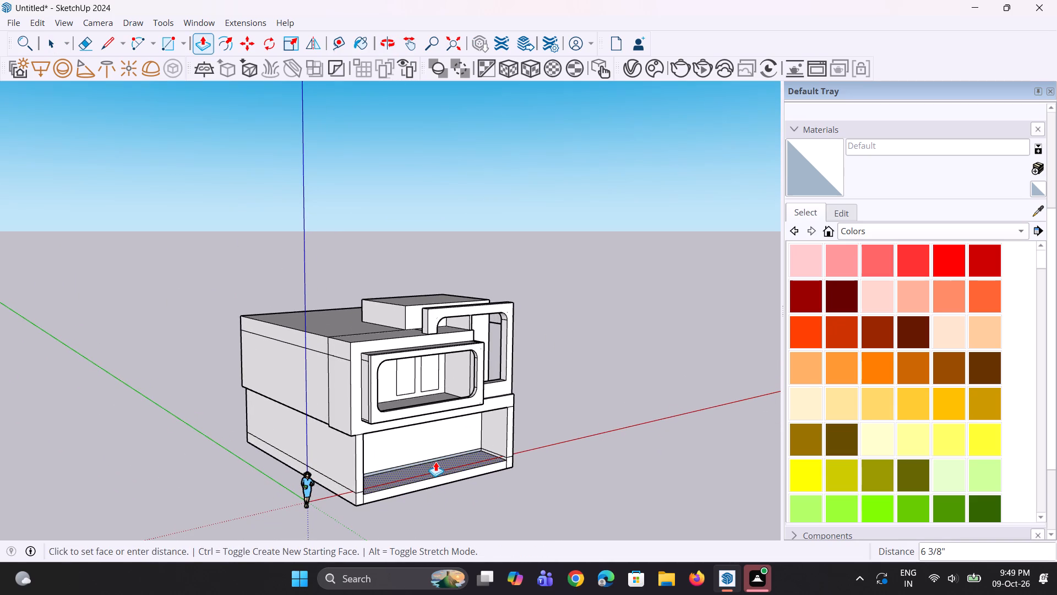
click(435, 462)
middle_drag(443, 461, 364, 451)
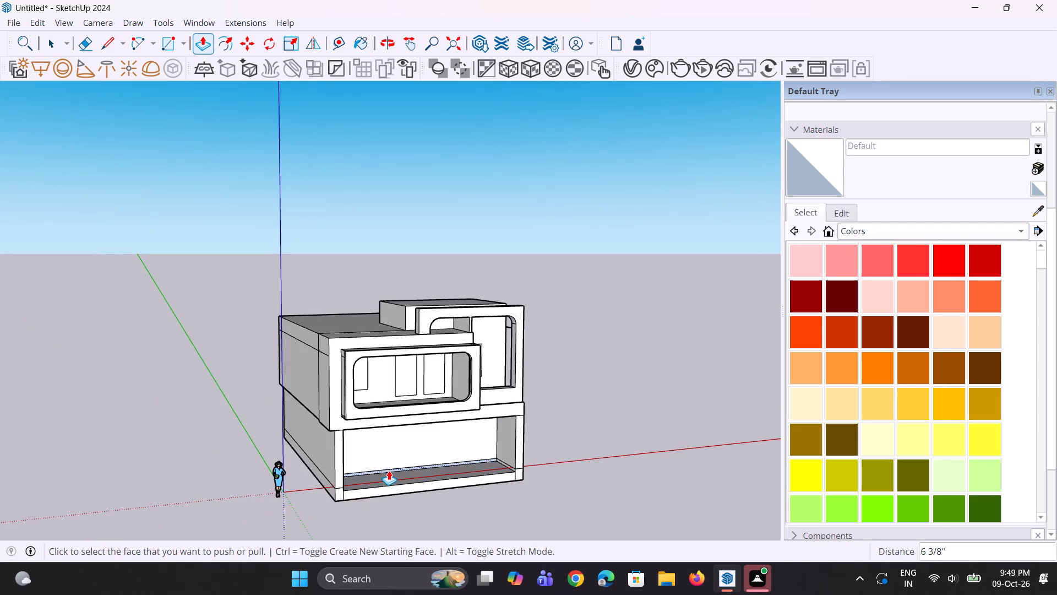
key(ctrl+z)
Erase the three leftover edges outlining the strip along the front of the building's underside.
middle_drag(390, 472, 361, 252)
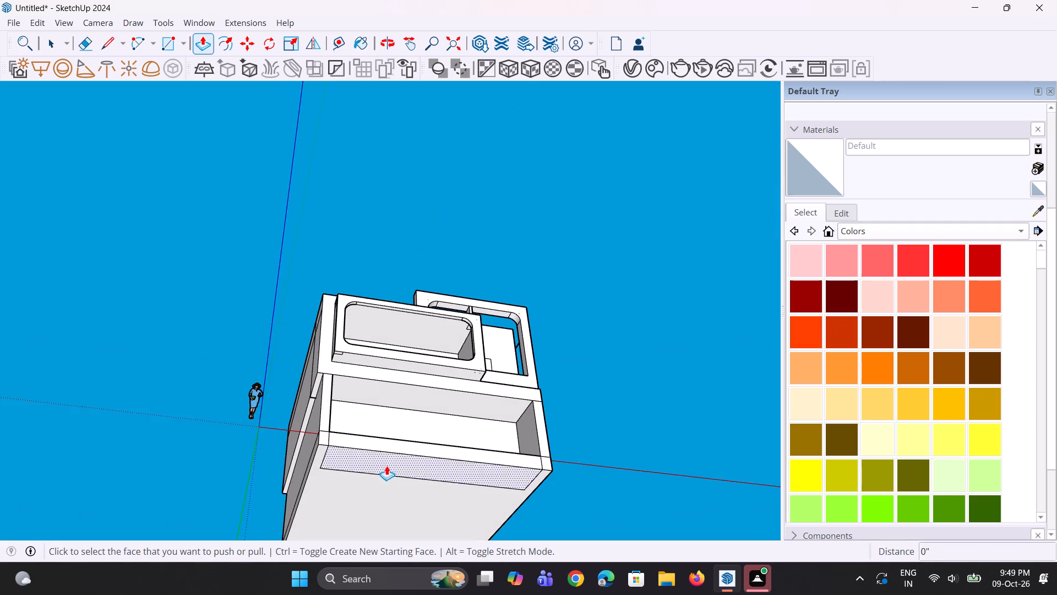
middle_drag(328, 483, 344, 420)
key(e)
click(353, 461)
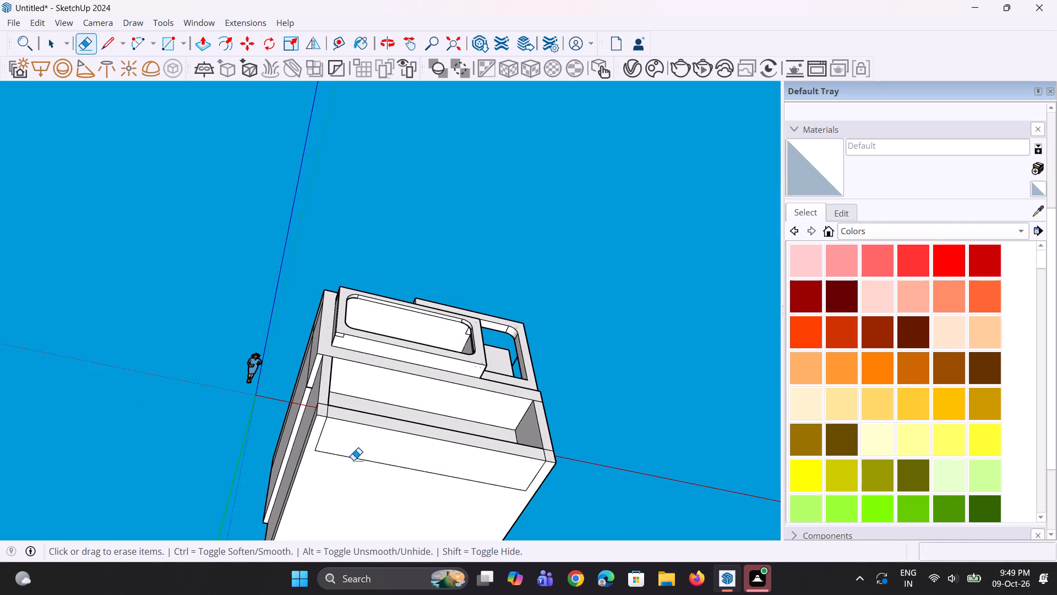
click(321, 440)
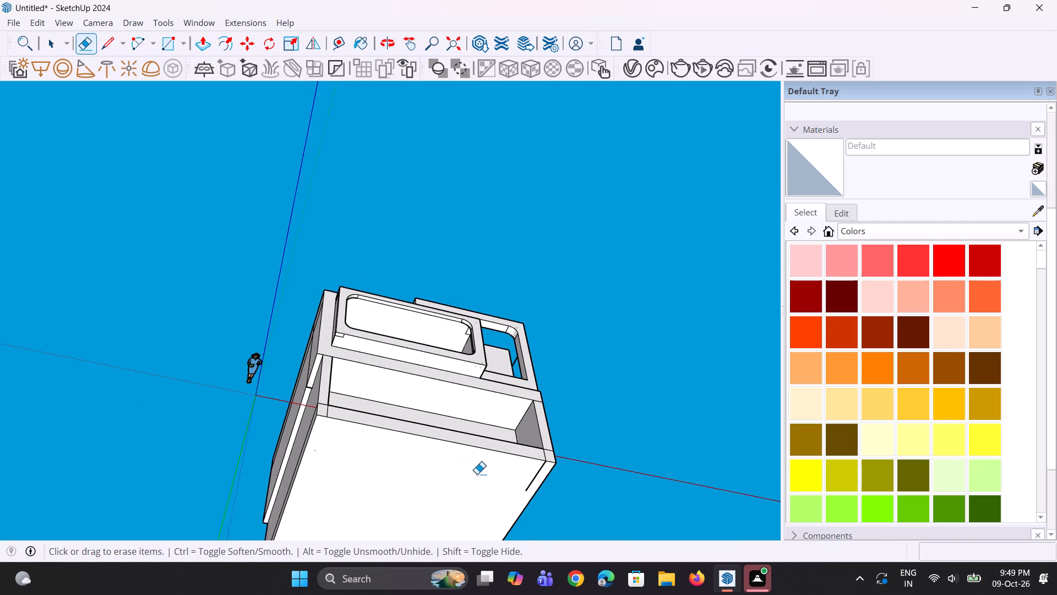
click(539, 474)
scroll(508, 412, down, 4)
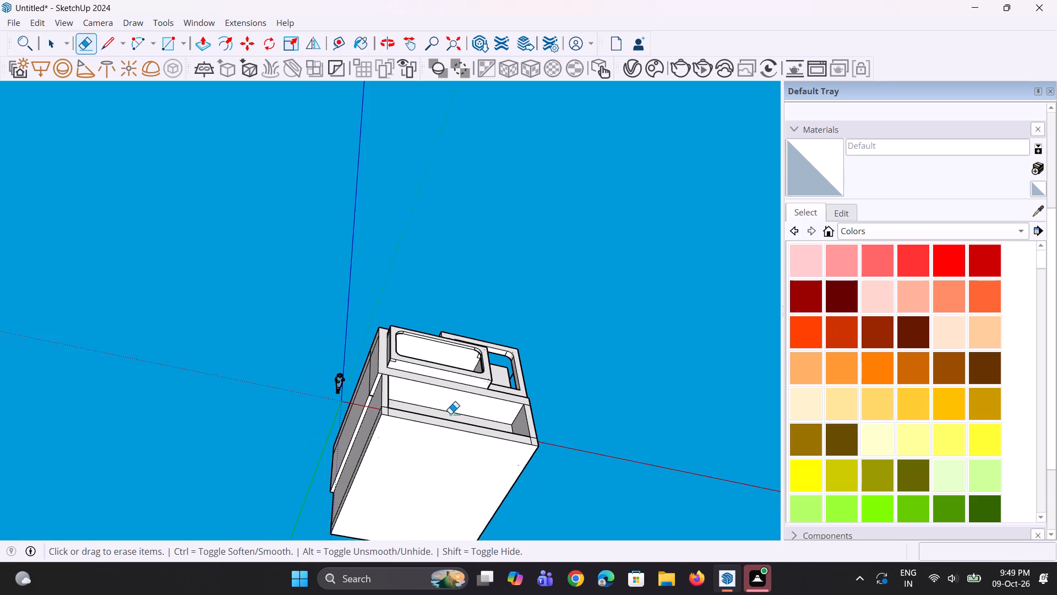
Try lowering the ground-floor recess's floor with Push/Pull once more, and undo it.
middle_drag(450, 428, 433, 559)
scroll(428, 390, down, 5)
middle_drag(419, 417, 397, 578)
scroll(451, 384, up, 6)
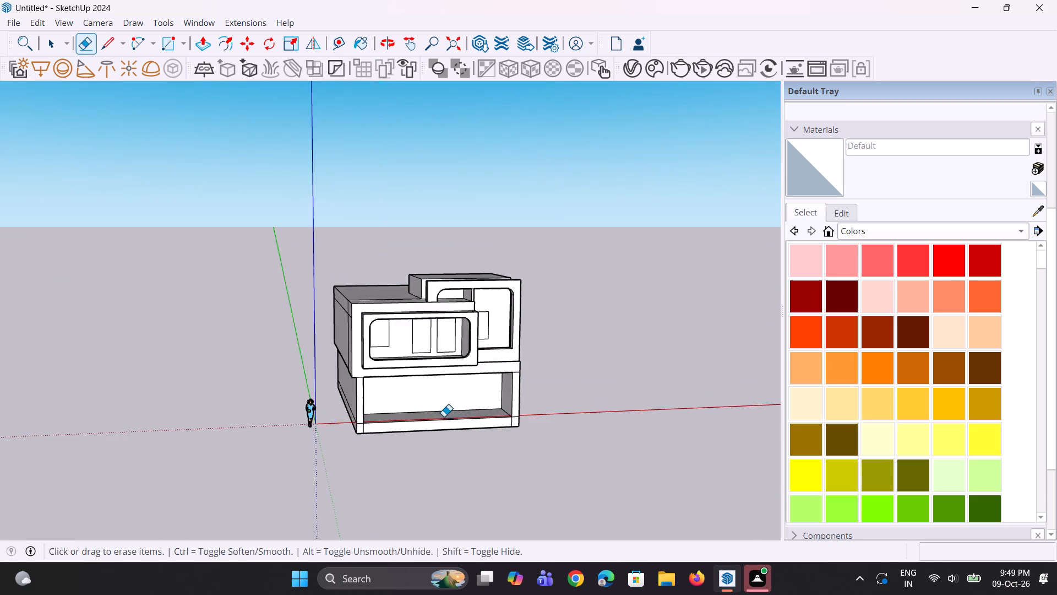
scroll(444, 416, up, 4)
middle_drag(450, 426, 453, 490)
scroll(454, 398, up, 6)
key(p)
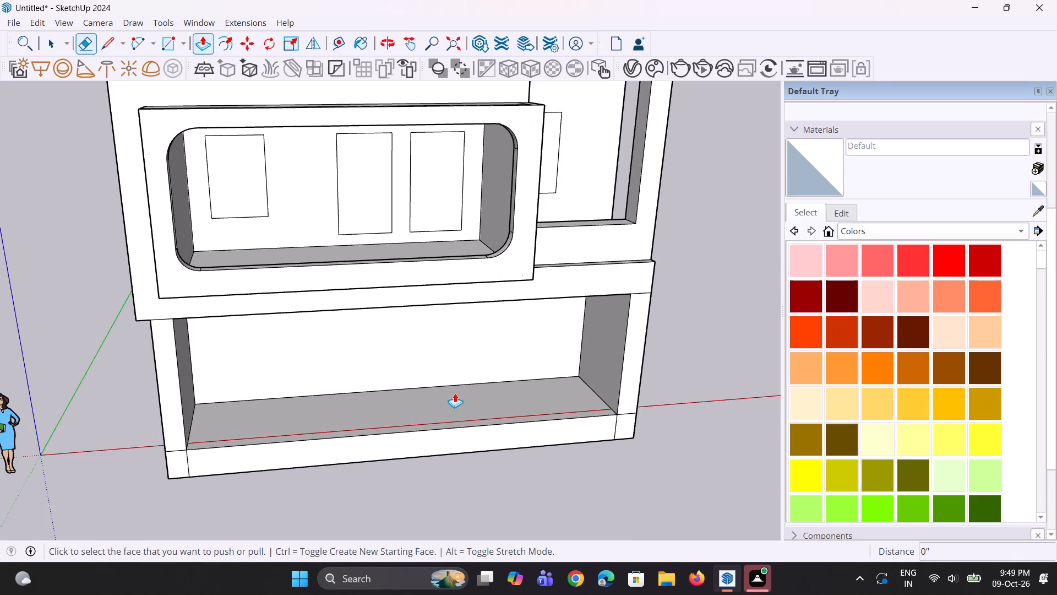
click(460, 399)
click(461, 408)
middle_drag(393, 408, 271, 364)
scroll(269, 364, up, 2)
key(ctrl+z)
Push the building's underside face up 7 1/4" to thin the base slab.
middle_drag(292, 424, 314, 405)
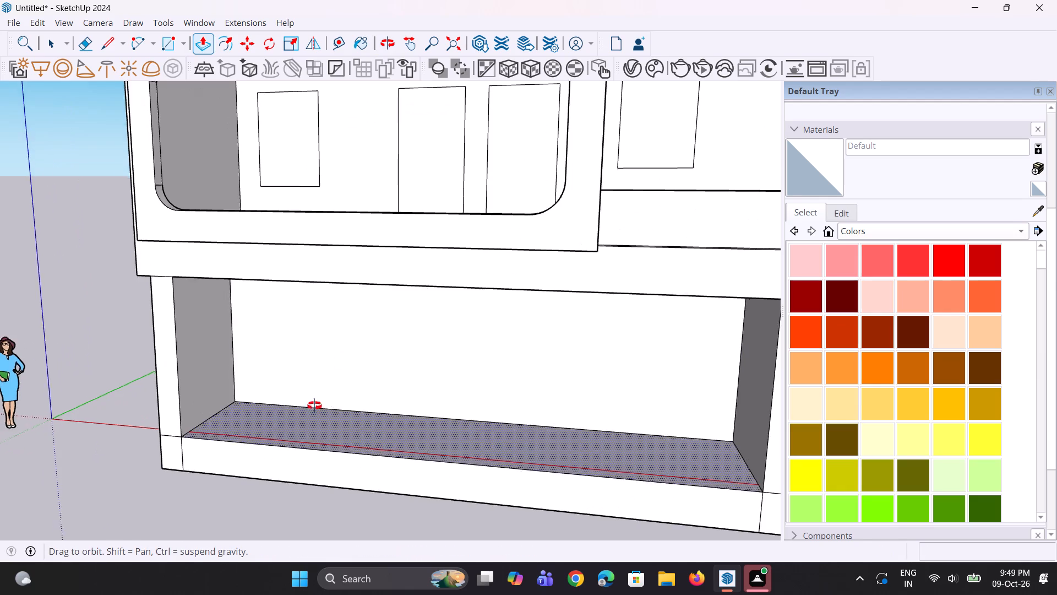
middle_drag(314, 405, 411, 252)
click(320, 463)
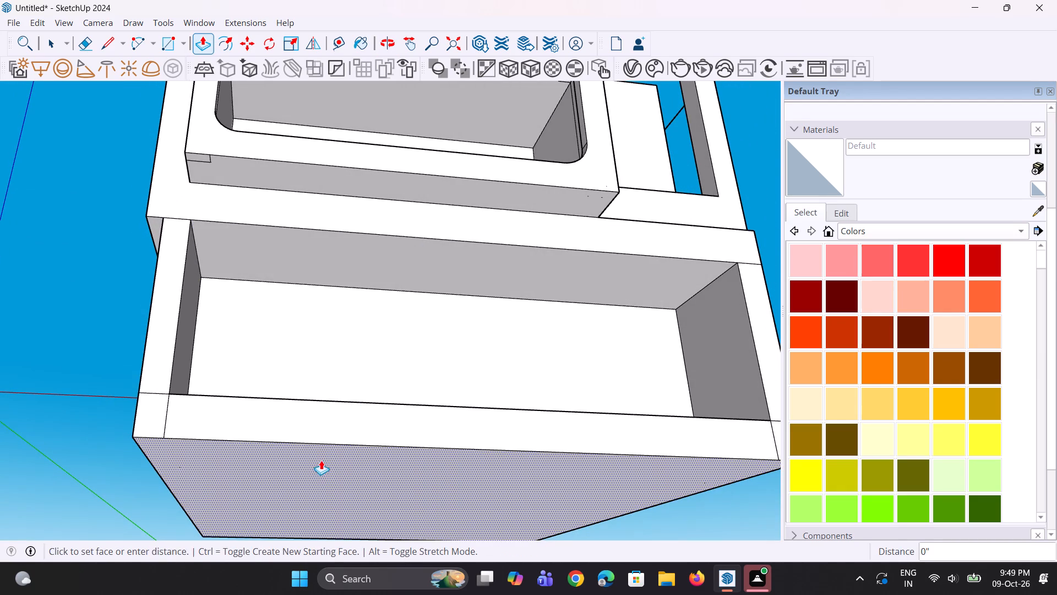
click(325, 451)
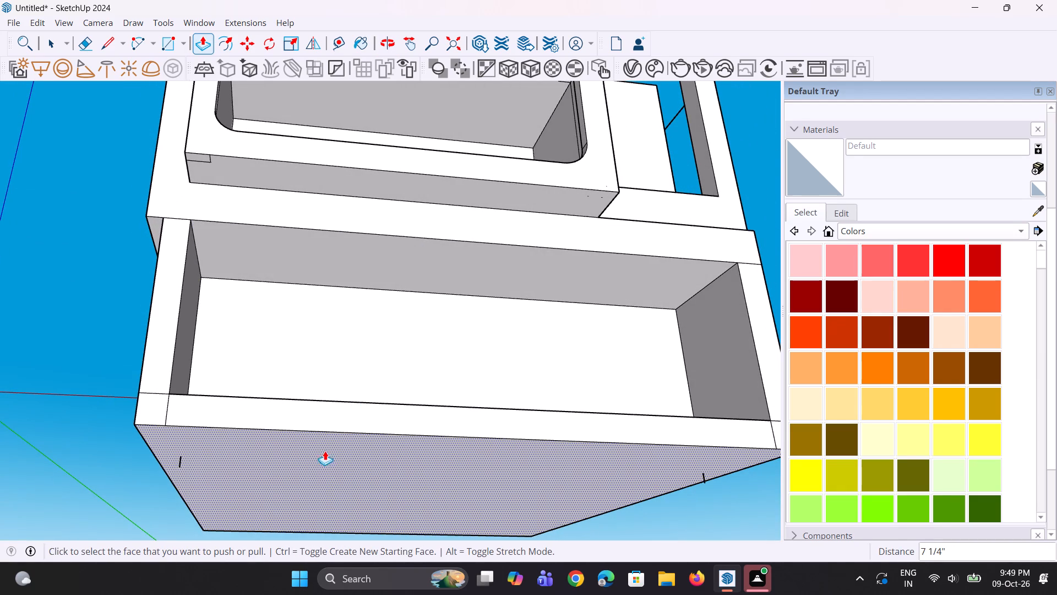
Pull the front face of the base slab between the two piers forward 6' 7 11/16".
scroll(296, 399, down, 4)
middle_drag(350, 409, 285, 527)
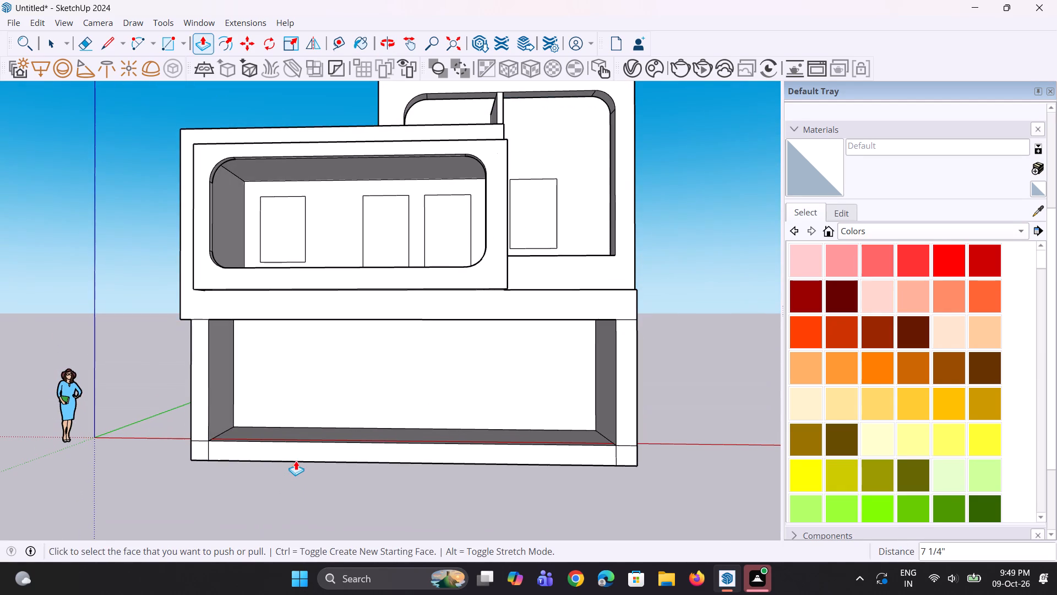
click(298, 456)
click(277, 472)
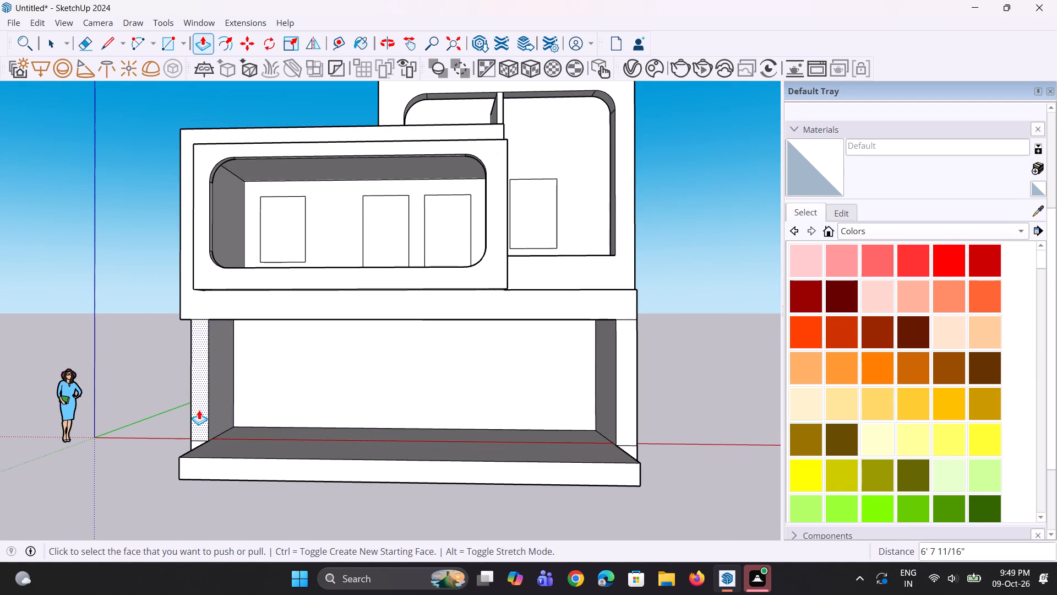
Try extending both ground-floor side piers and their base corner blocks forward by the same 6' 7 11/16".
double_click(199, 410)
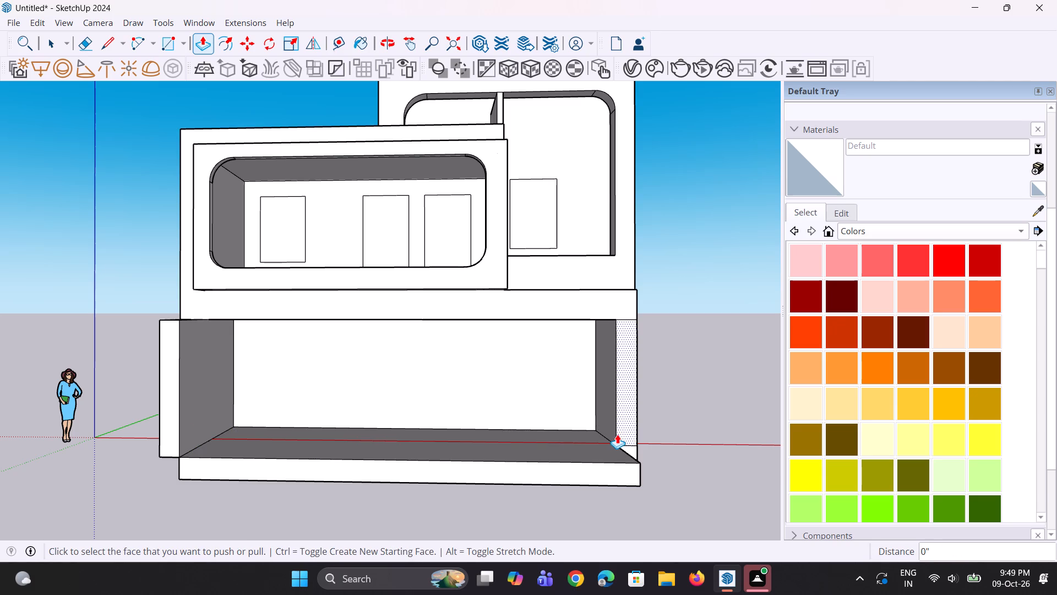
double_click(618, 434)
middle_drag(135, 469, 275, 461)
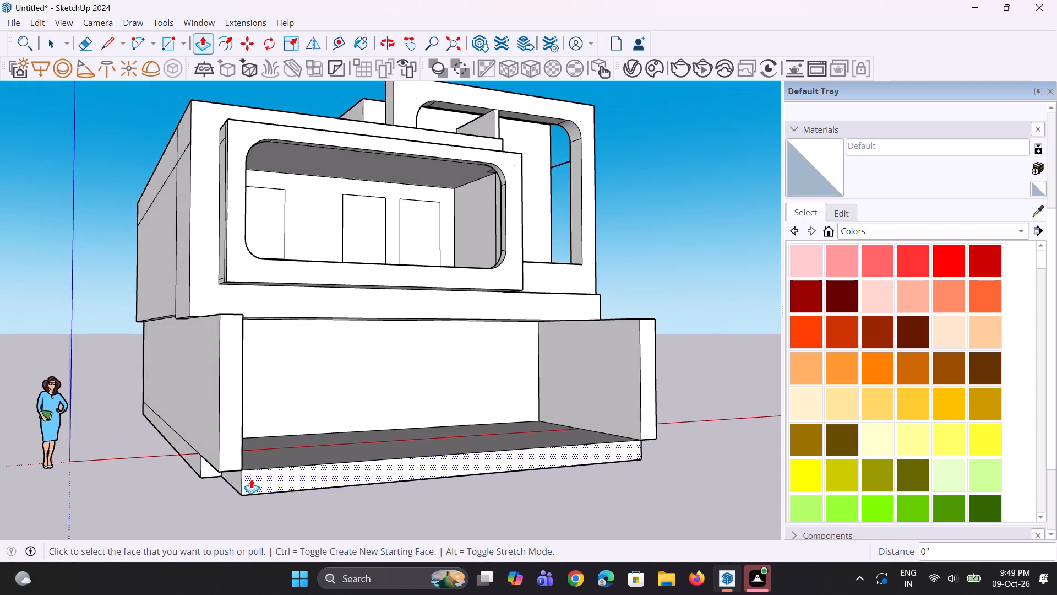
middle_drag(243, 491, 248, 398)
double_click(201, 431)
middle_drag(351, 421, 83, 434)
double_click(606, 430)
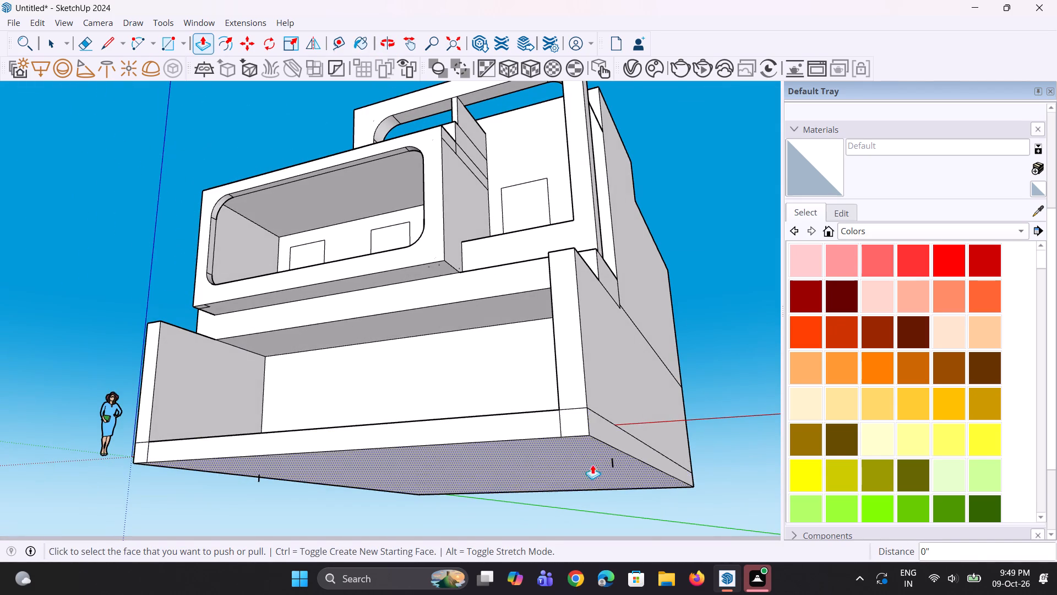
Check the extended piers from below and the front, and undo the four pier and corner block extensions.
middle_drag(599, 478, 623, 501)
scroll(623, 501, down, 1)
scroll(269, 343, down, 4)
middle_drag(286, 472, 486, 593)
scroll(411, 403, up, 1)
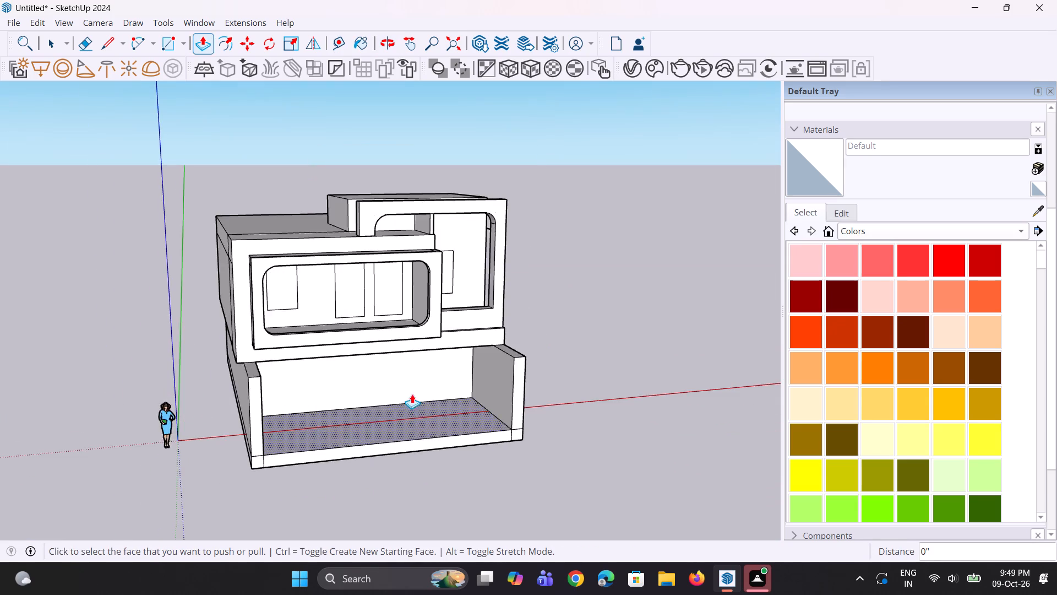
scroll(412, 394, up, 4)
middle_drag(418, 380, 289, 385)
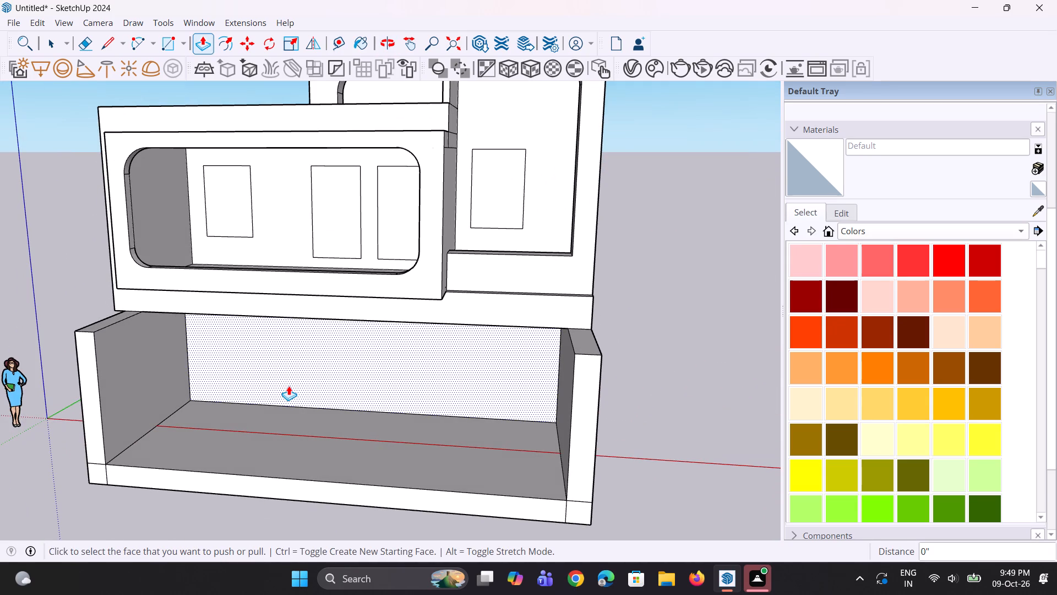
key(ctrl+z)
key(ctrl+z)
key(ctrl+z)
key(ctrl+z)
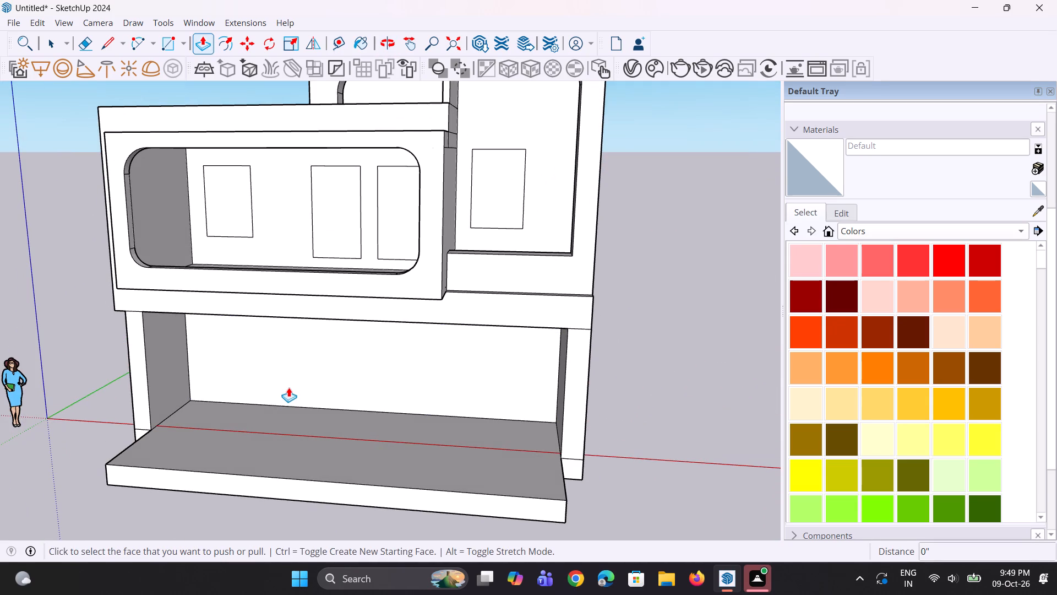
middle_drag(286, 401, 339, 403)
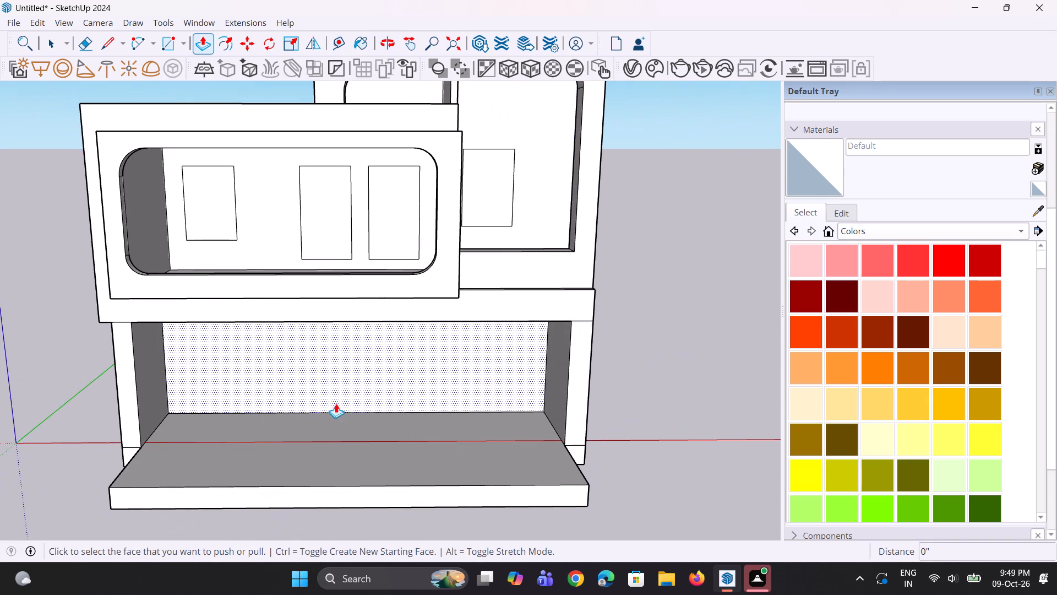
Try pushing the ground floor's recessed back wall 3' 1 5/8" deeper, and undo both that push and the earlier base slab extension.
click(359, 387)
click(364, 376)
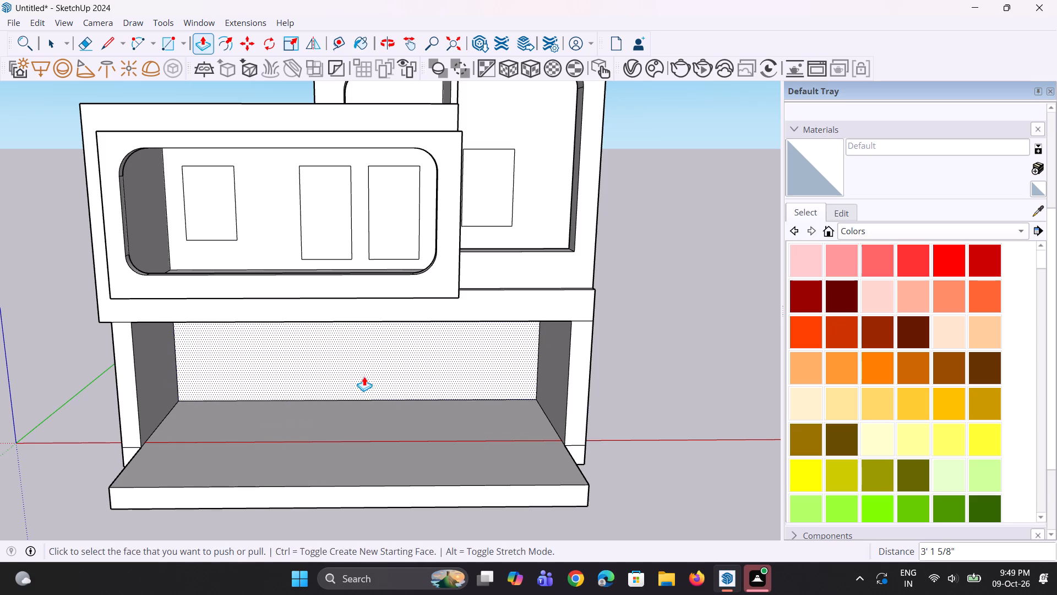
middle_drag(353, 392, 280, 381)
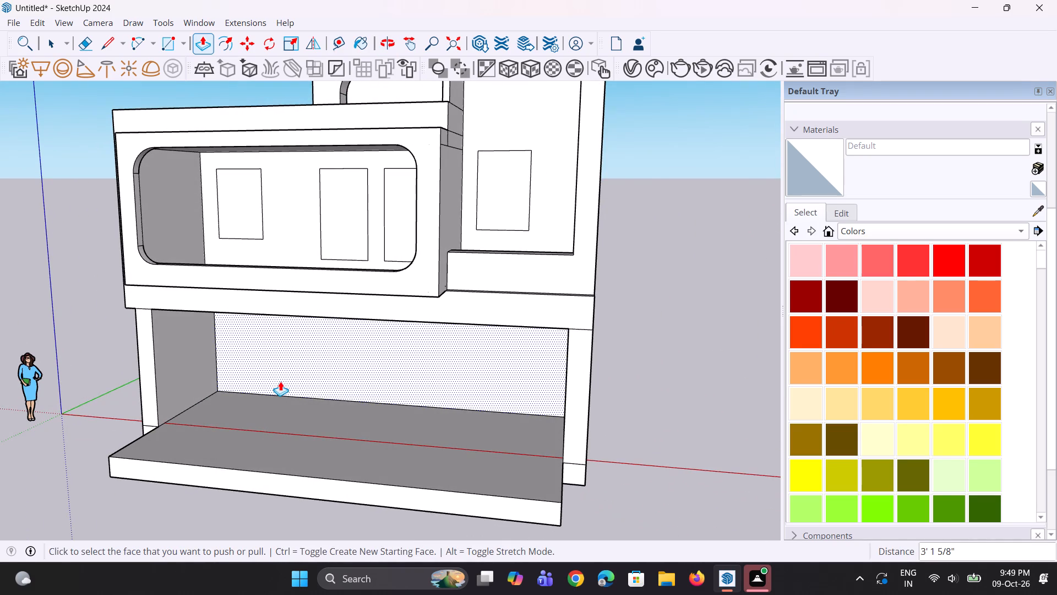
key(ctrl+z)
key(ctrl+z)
Push the ground floor's recessed back wall 5' 2 5/16" deeper into the building.
click(291, 392)
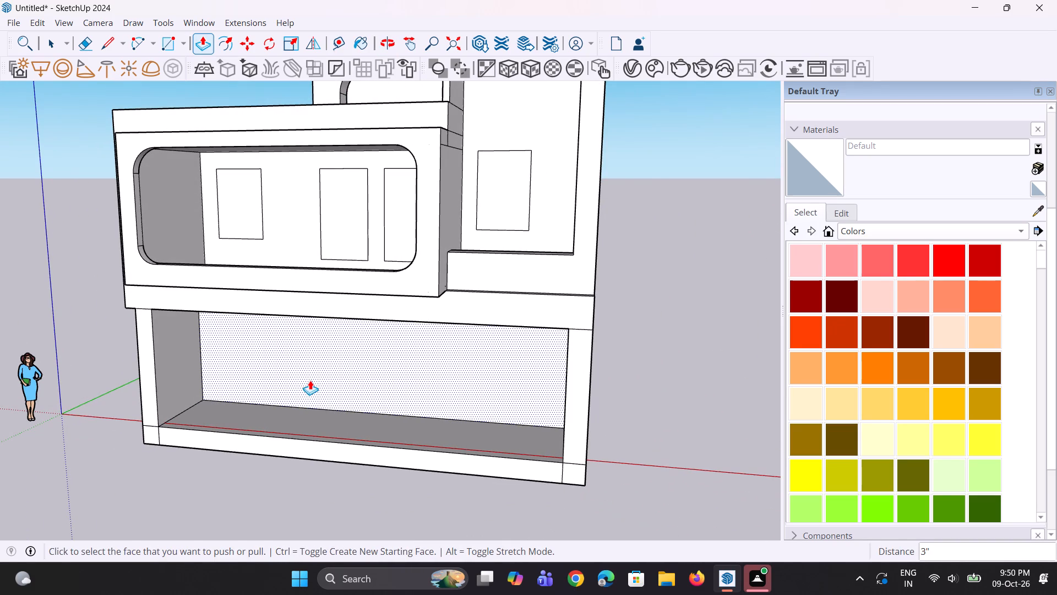
click(310, 386)
click(330, 373)
Pull the front face of the base slab between the piers forward to align with the projecting upper-floor frame's front.
middle_drag(324, 394, 395, 398)
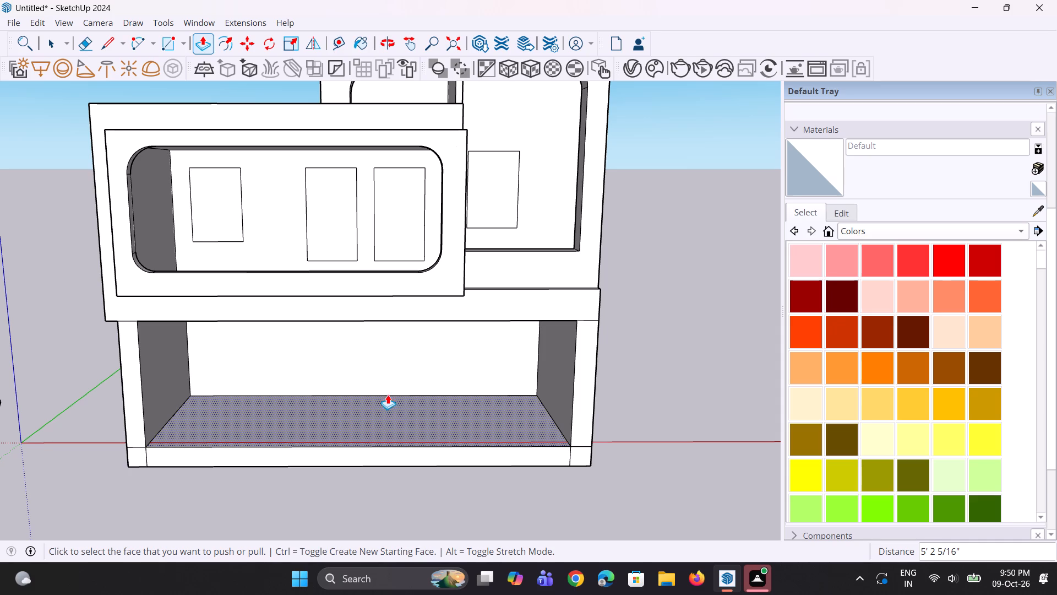
middle_drag(363, 451, 338, 375)
scroll(338, 375, down, 1)
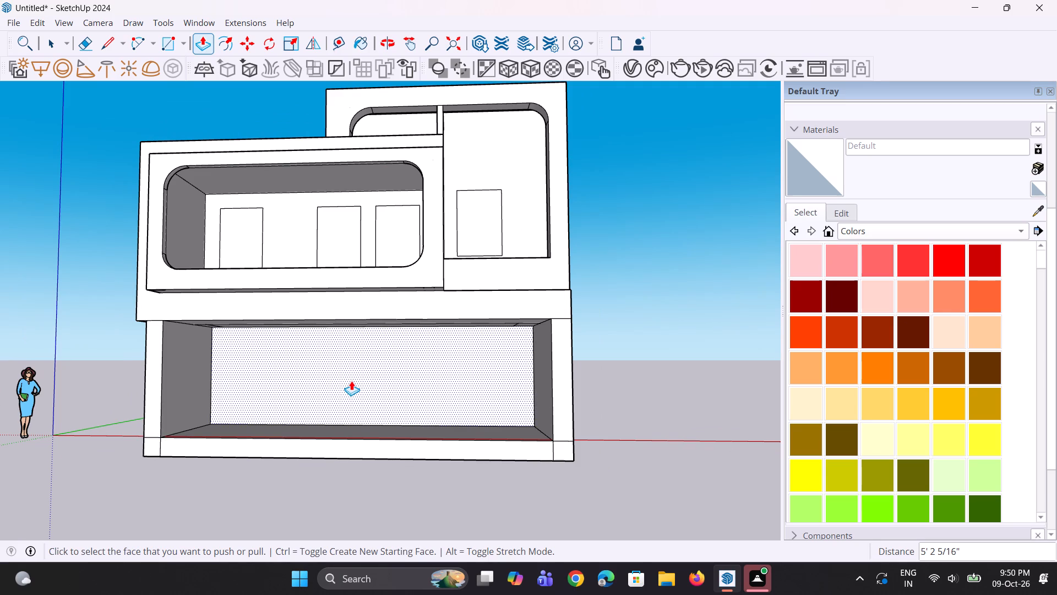
middle_drag(352, 387, 352, 399)
scroll(352, 387, down, 1)
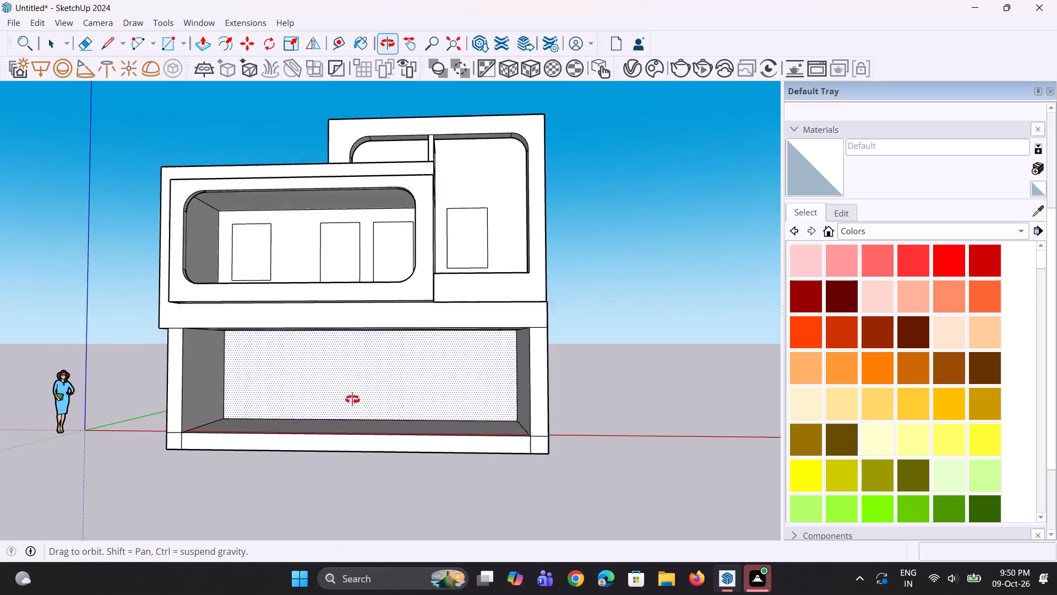
middle_drag(352, 399, 351, 420)
scroll(356, 415, up, 3)
middle_drag(357, 414, 440, 422)
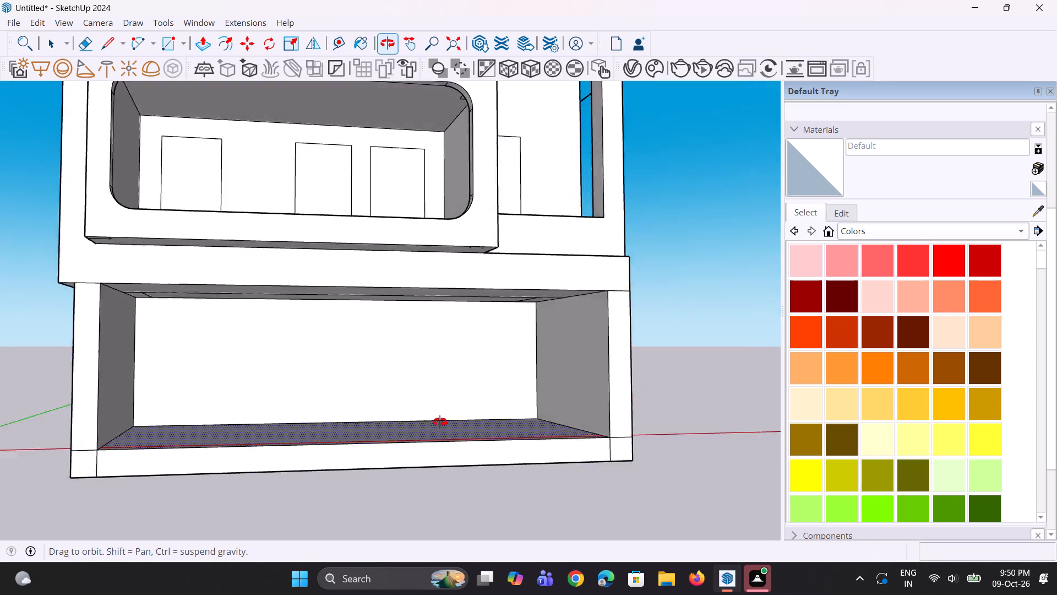
middle_drag(440, 422, 447, 458)
scroll(473, 388, up, 1)
click(463, 465)
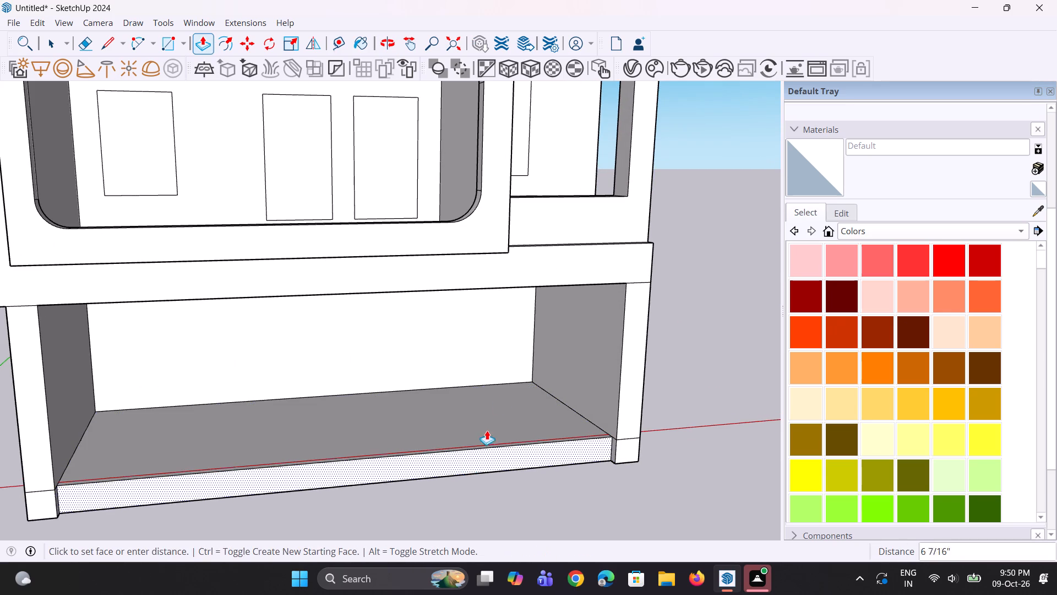
click(478, 246)
Extend both ground-floor side piers and their base corner blocks forward by the same distance as the base slab.
middle_drag(562, 342, 452, 329)
double_click(639, 487)
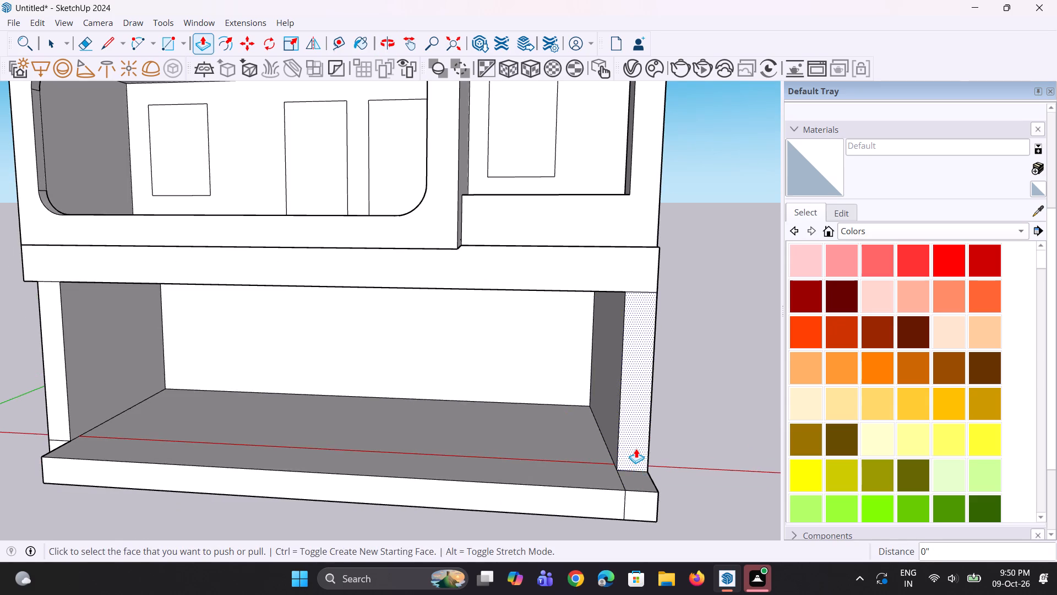
double_click(636, 448)
middle_drag(55, 484, 176, 446)
scroll(179, 446, down, 4)
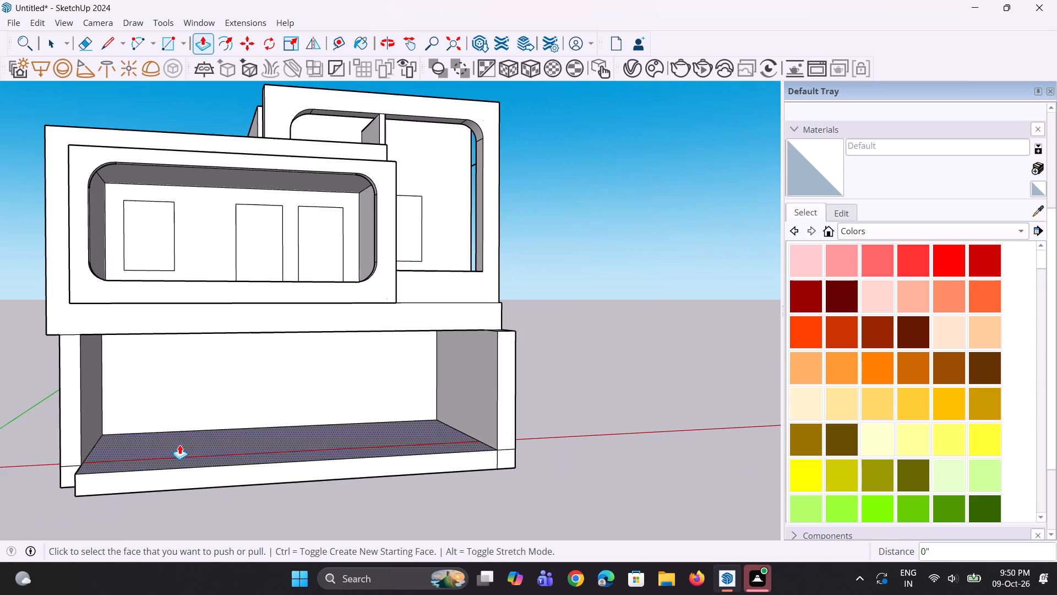
middle_drag(4, 496, 37, 483)
double_click(59, 478)
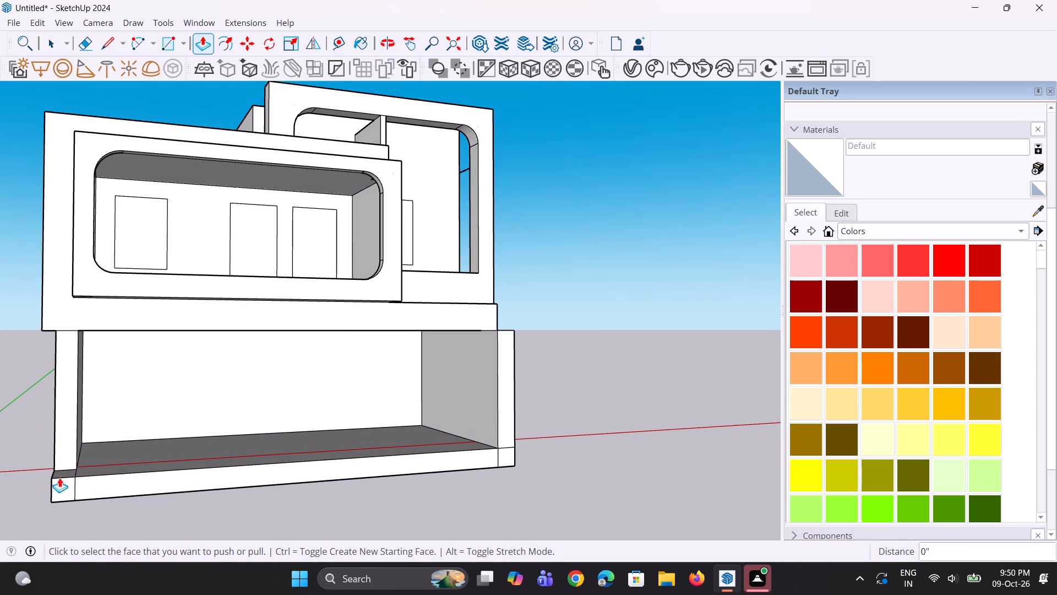
double_click(72, 458)
Examine the extended base slab and piers from the side, from above and from the front.
middle_drag(266, 485, 197, 566)
scroll(182, 463, up, 2)
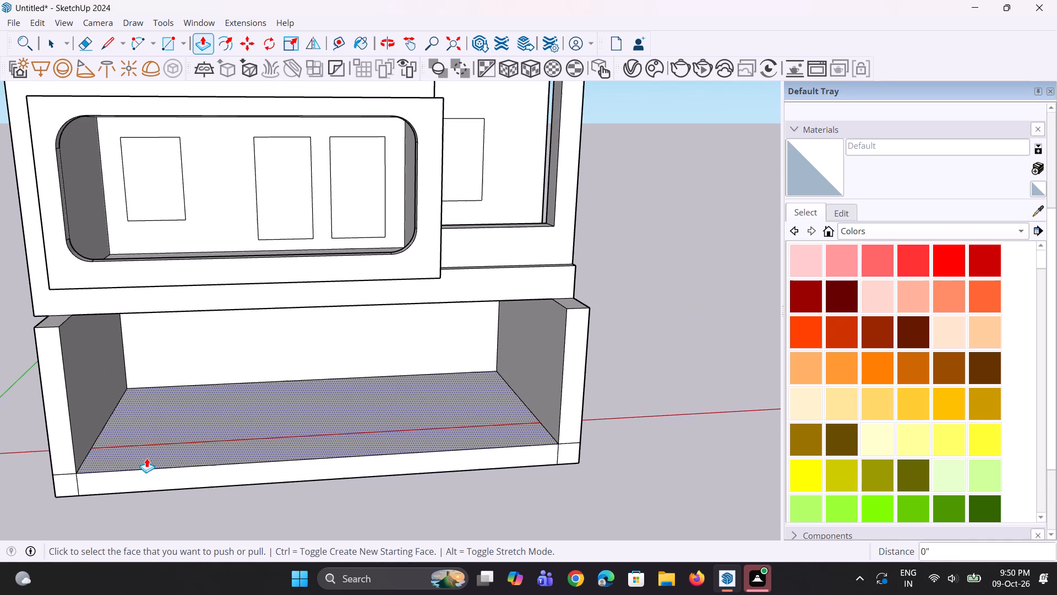
middle_drag(64, 355, 349, 287)
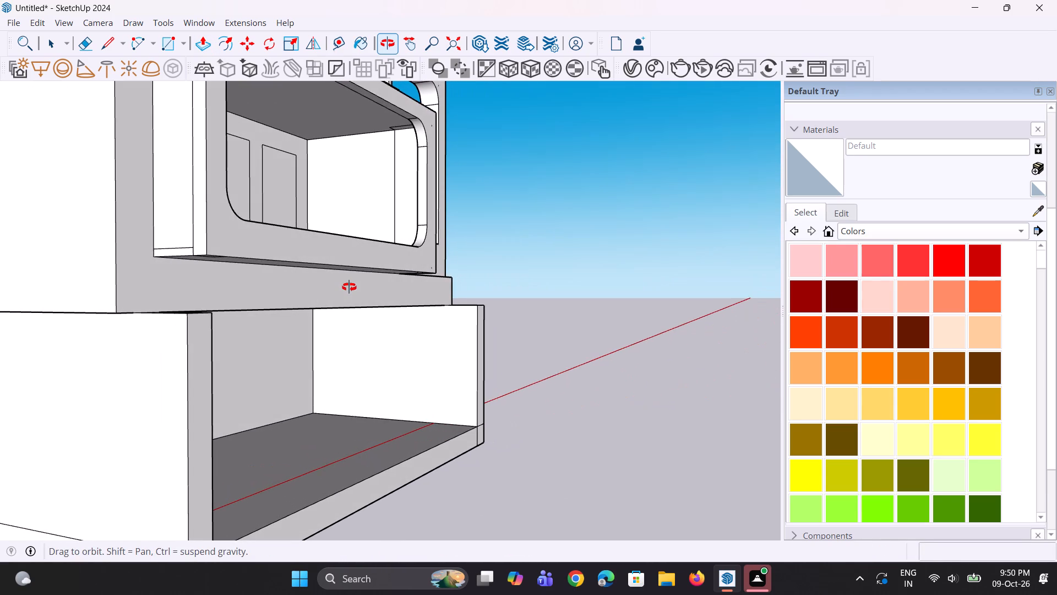
middle_drag(349, 287, 195, 363)
scroll(195, 363, down, 4)
middle_drag(194, 383, 187, 406)
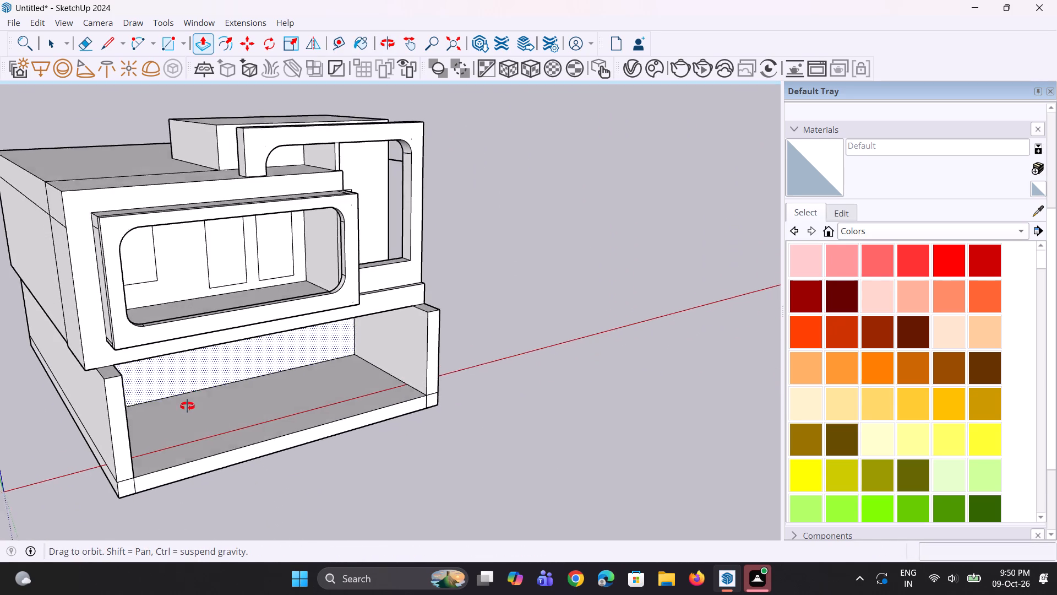
middle_drag(187, 406, 172, 414)
middle_drag(172, 414, 111, 298)
scroll(253, 353, up, 3)
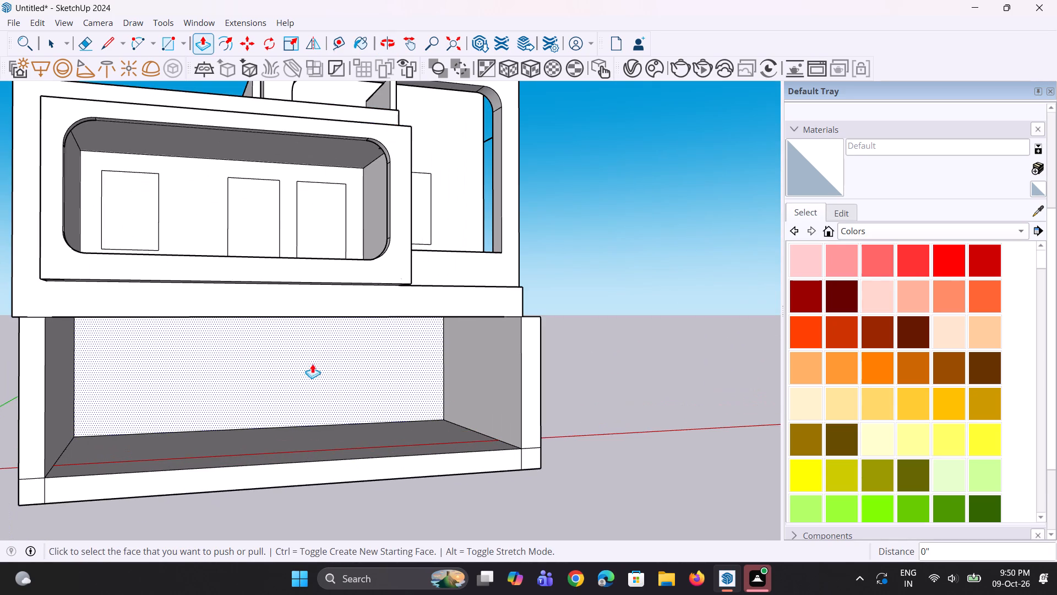
Draw a rectangle about 2' by 3' 3" on the ground-floor slab, nearer the pier below the tall frame.
middle_drag(326, 364, 295, 353)
scroll(341, 375, up, 3)
middle_drag(349, 390, 341, 423)
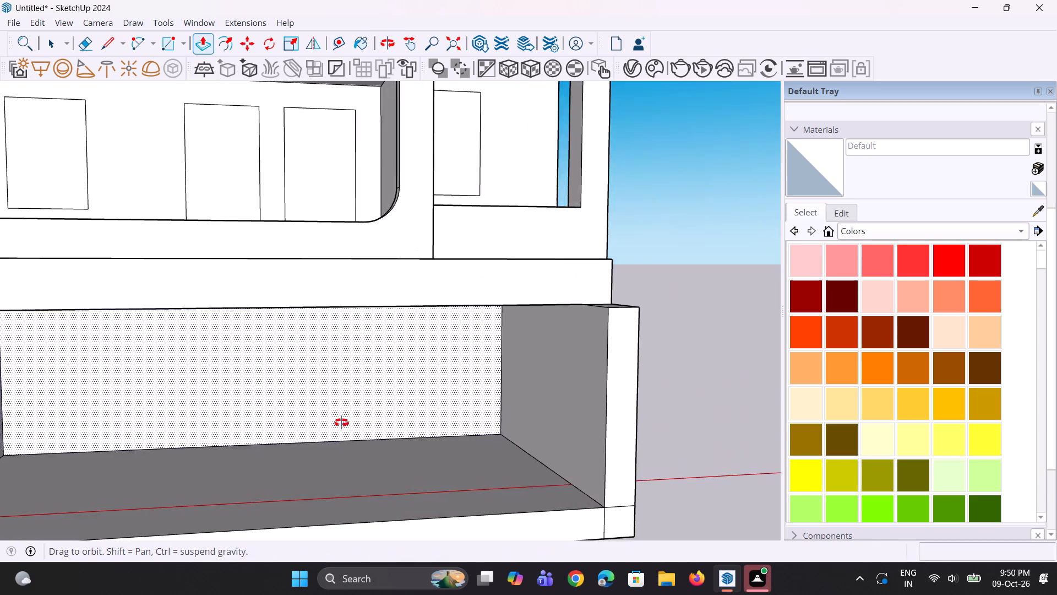
middle_drag(341, 423, 335, 445)
key(r)
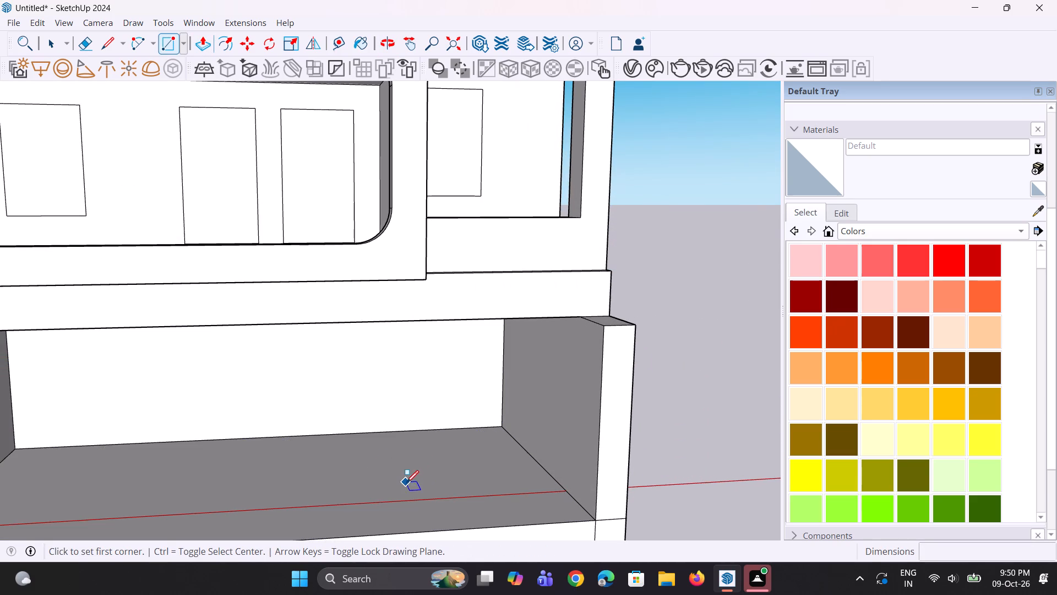
click(406, 483)
click(455, 505)
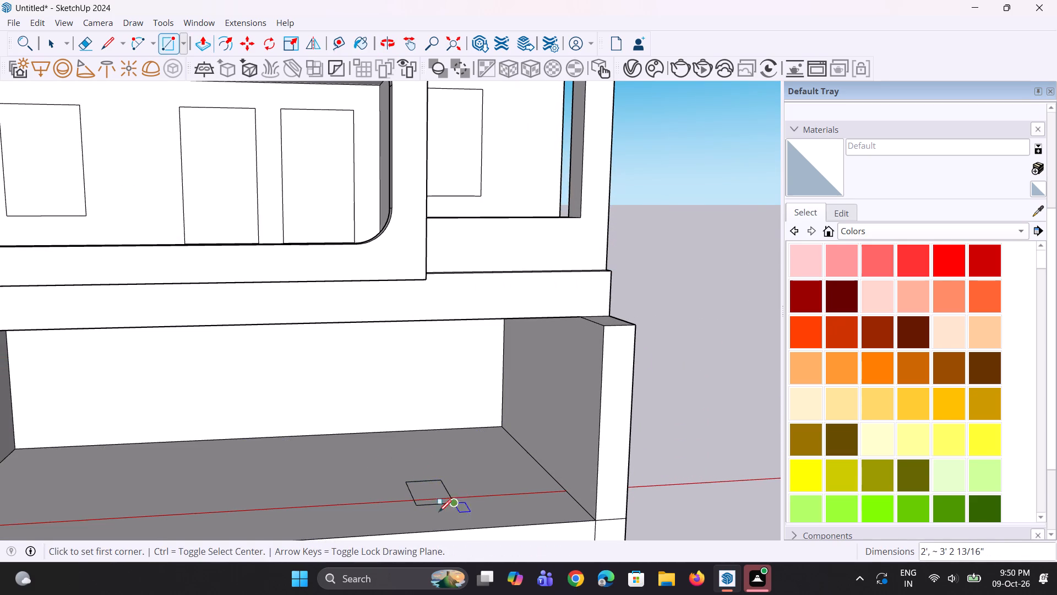
Draw a vertical line about 9' 8" long from the beam's lower front edge, under the upper frame's corner, to the floor.
middle_drag(417, 496, 403, 450)
scroll(403, 459, down, 4)
middle_drag(399, 439, 386, 315)
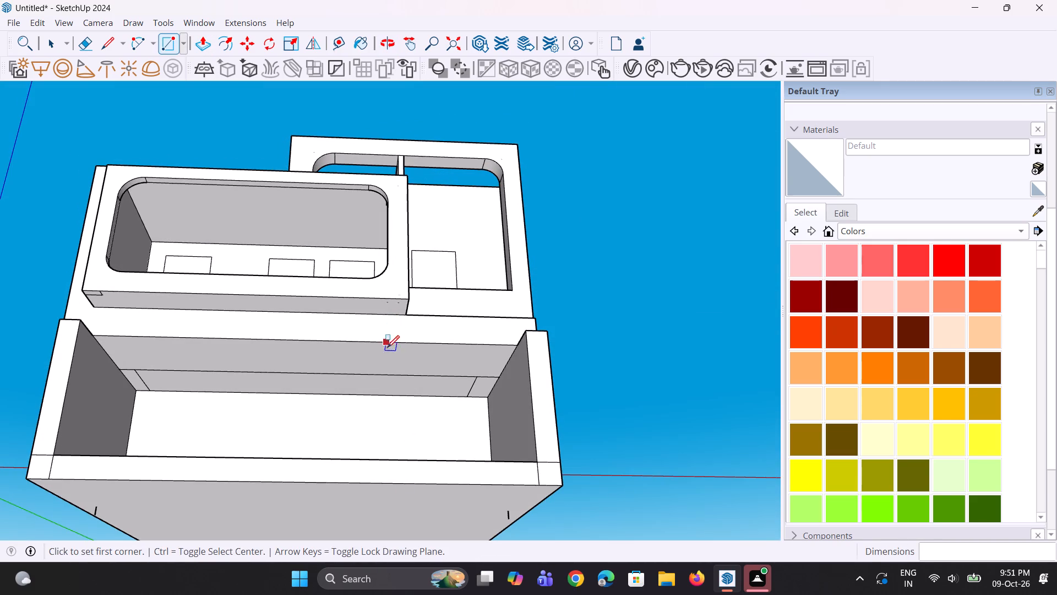
key(l)
middle_drag(401, 382, 388, 319)
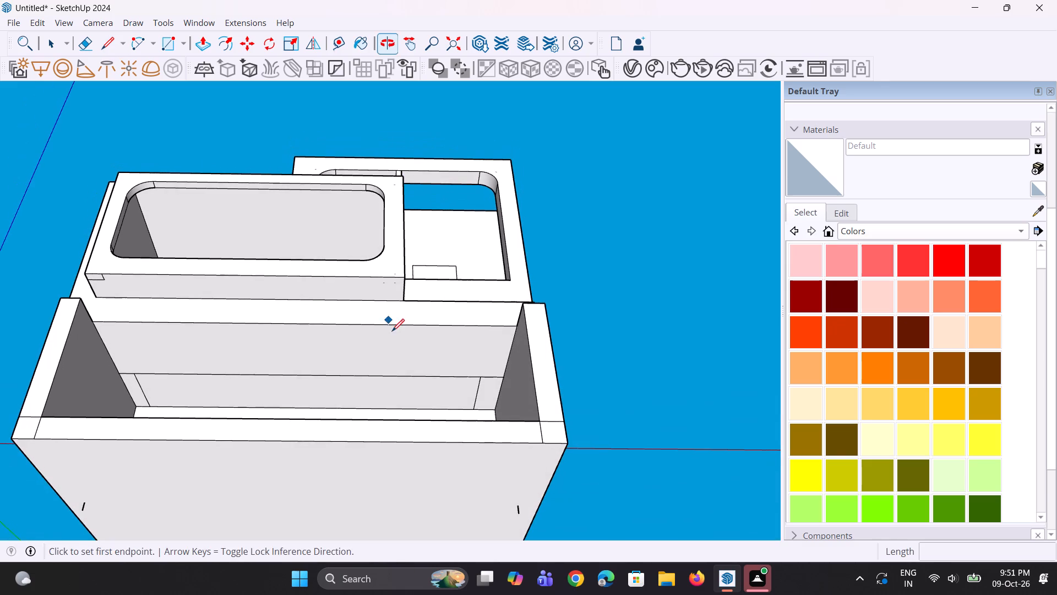
click(396, 339)
middle_drag(402, 415, 404, 424)
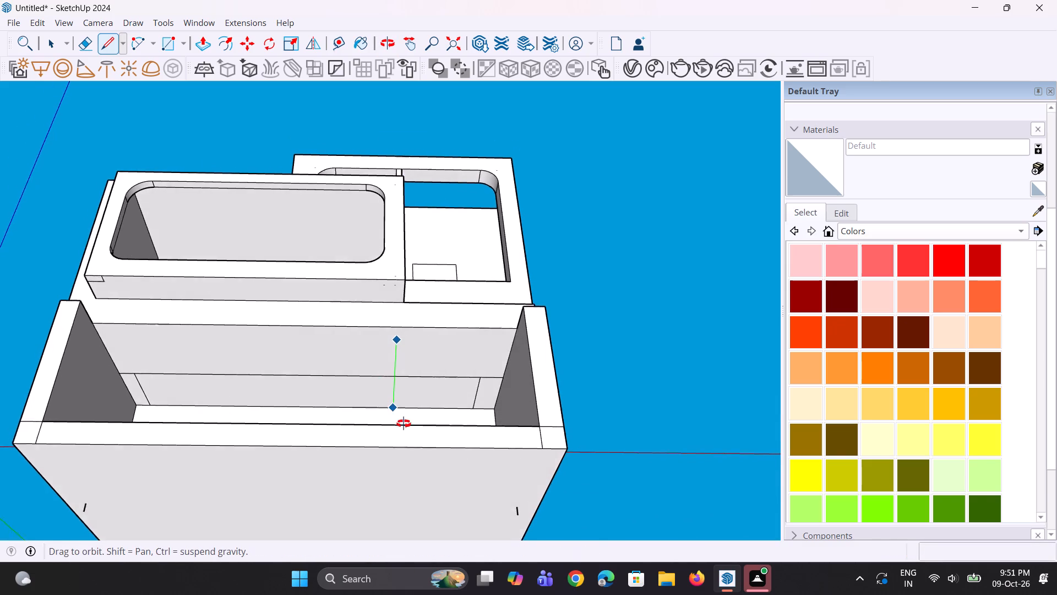
middle_drag(404, 424, 401, 453)
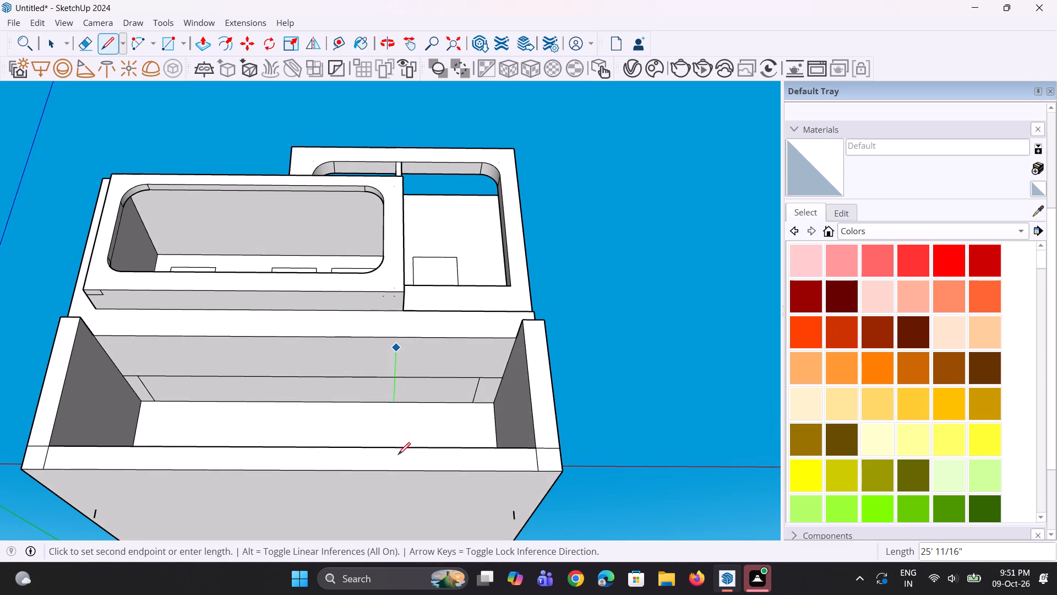
middle_drag(400, 463, 407, 542)
middle_drag(401, 489, 399, 571)
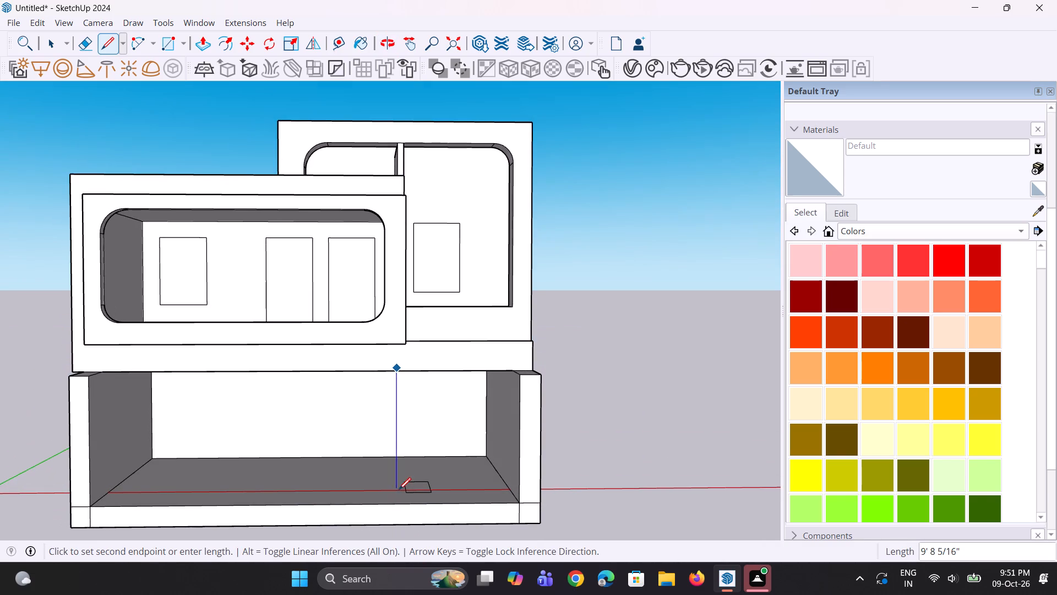
click(396, 496)
Move the floor rectangle 1' 5 7/16" sideways so that it surrounds the foot of the vertical line.
middle_drag(397, 499, 281, 531)
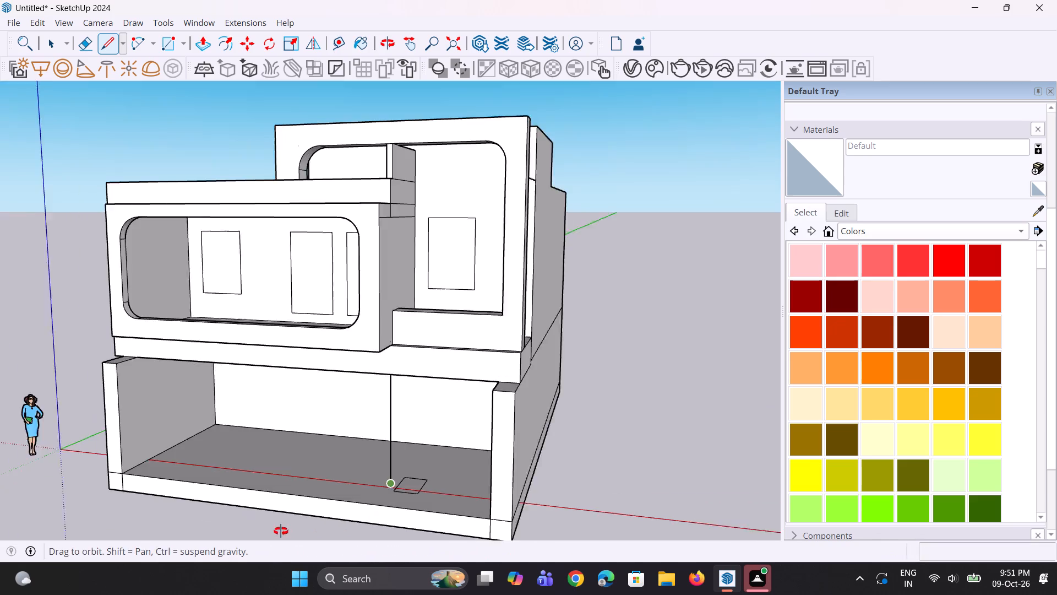
middle_drag(281, 531, 280, 531)
scroll(376, 499, up, 2)
key(space)
click(407, 489)
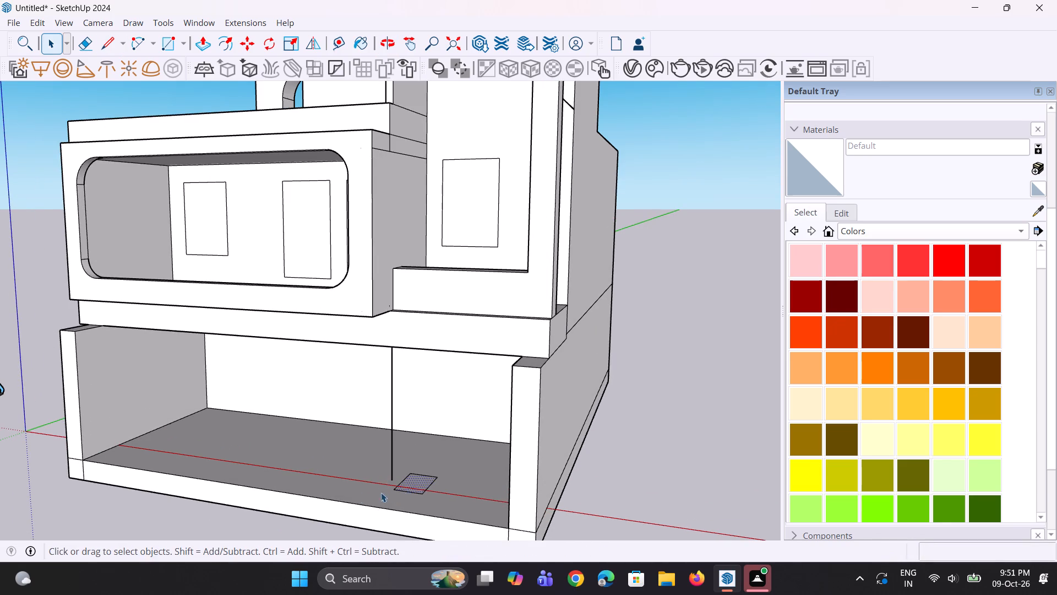
middle_drag(358, 493, 432, 495)
scroll(432, 495, up, 6)
key(m)
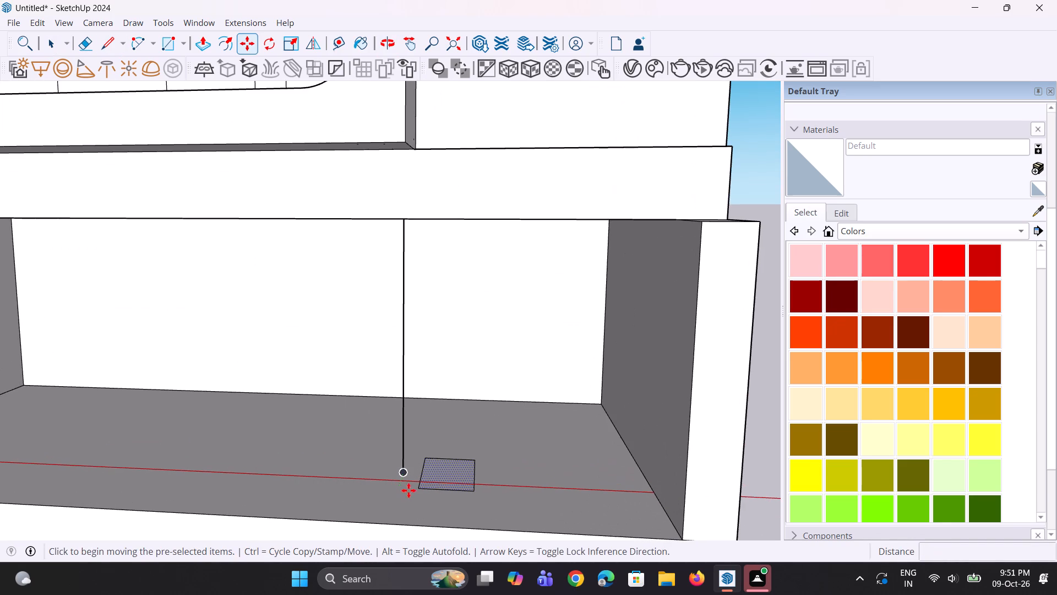
click(418, 489)
click(379, 487)
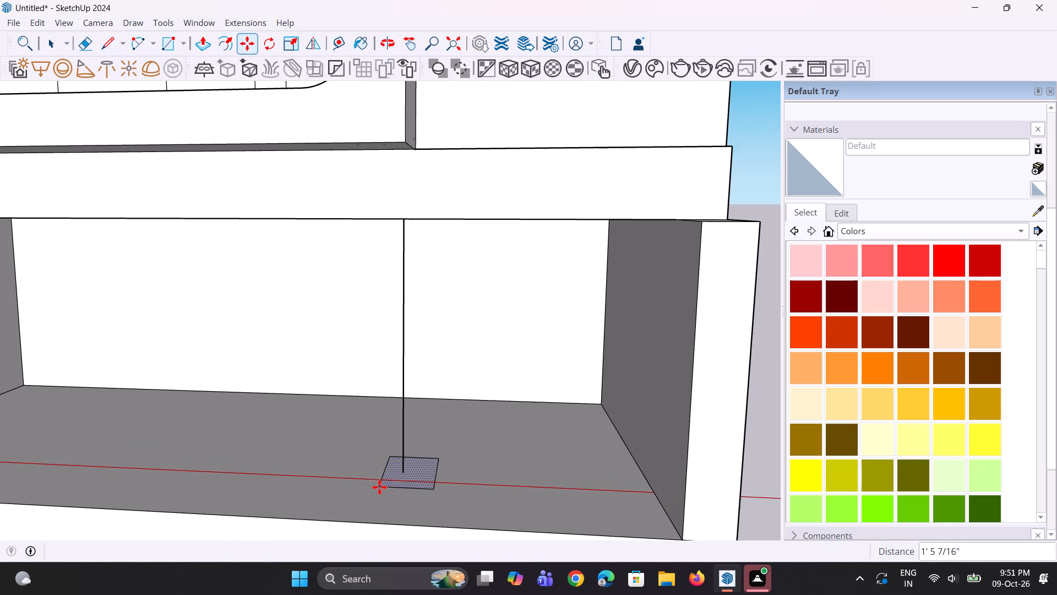
Move the floor rectangle's front edge inward, toward the foot of the vertical line, along the green axis.
middle_drag(411, 504, 402, 500)
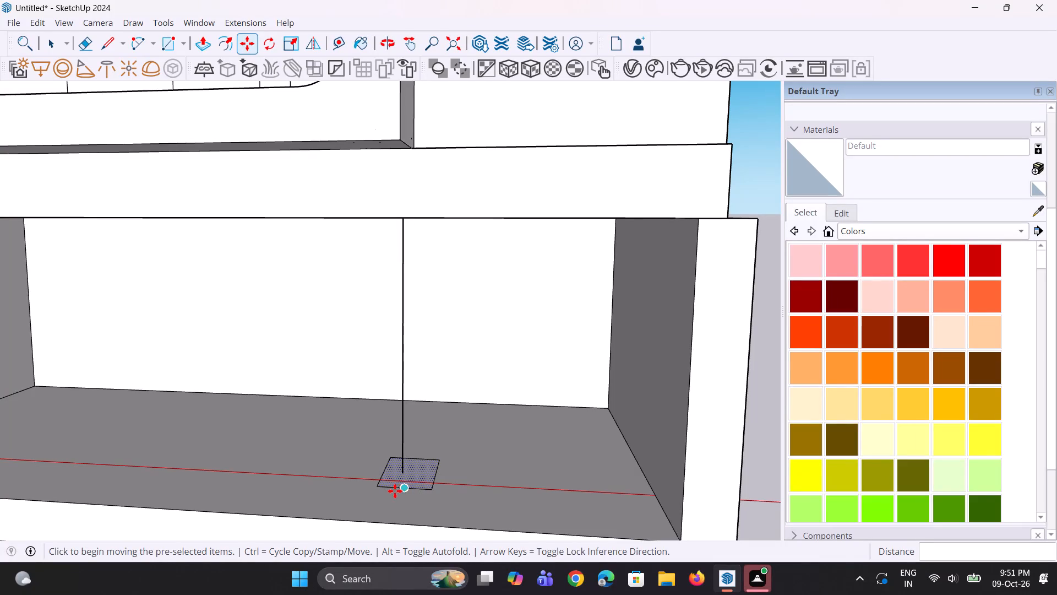
scroll(394, 465, down, 2)
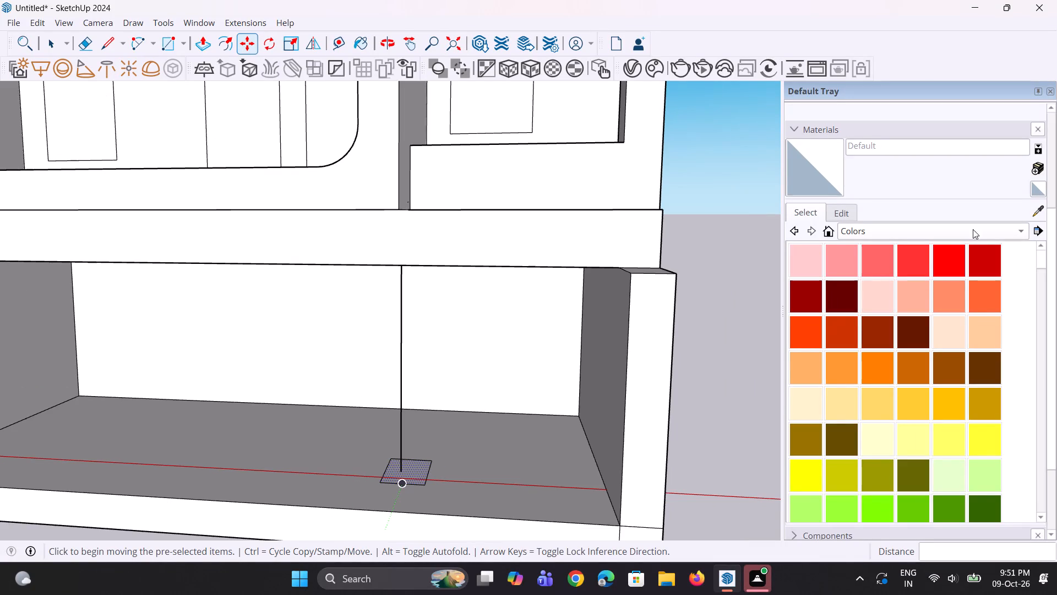
scroll(742, 0, down, 3)
scroll(512, 356, down, 4)
middle_drag(483, 398, 482, 457)
scroll(426, 440, up, 4)
key(space)
key(space)
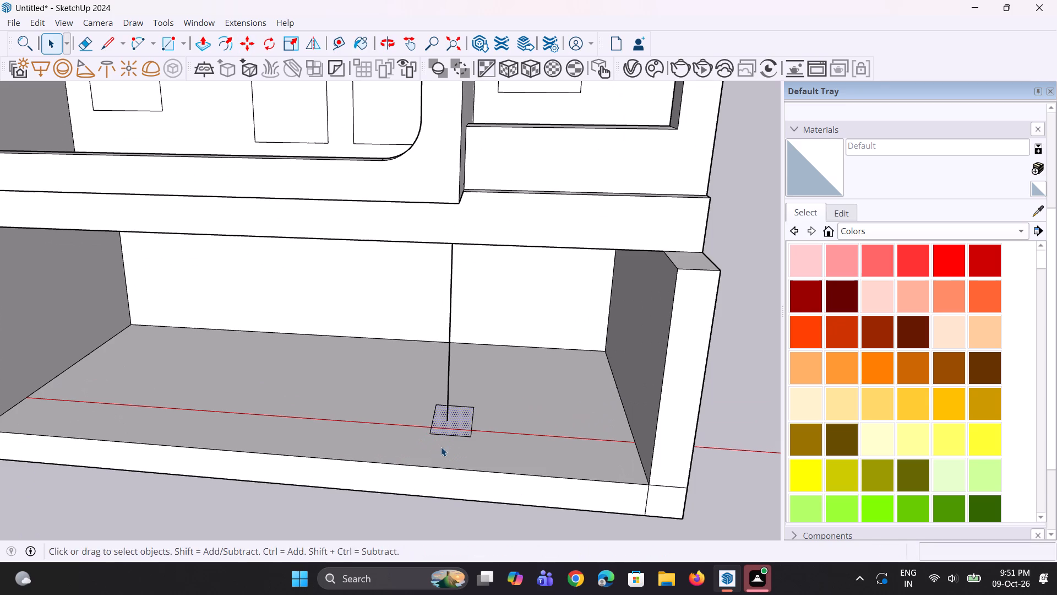
middle_drag(451, 464, 449, 480)
scroll(461, 443, up, 5)
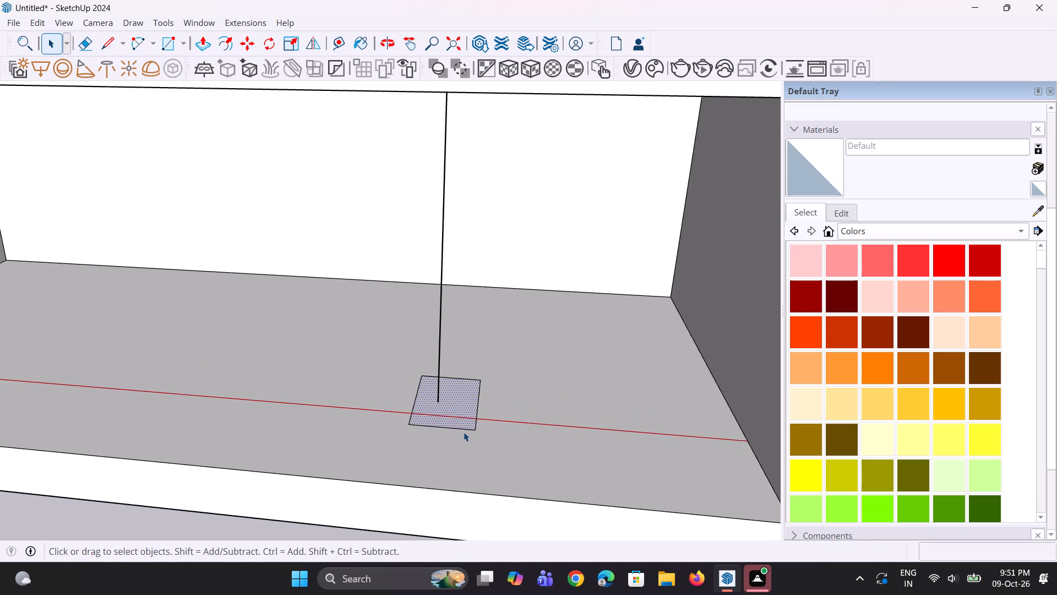
middle_drag(482, 428, 462, 464)
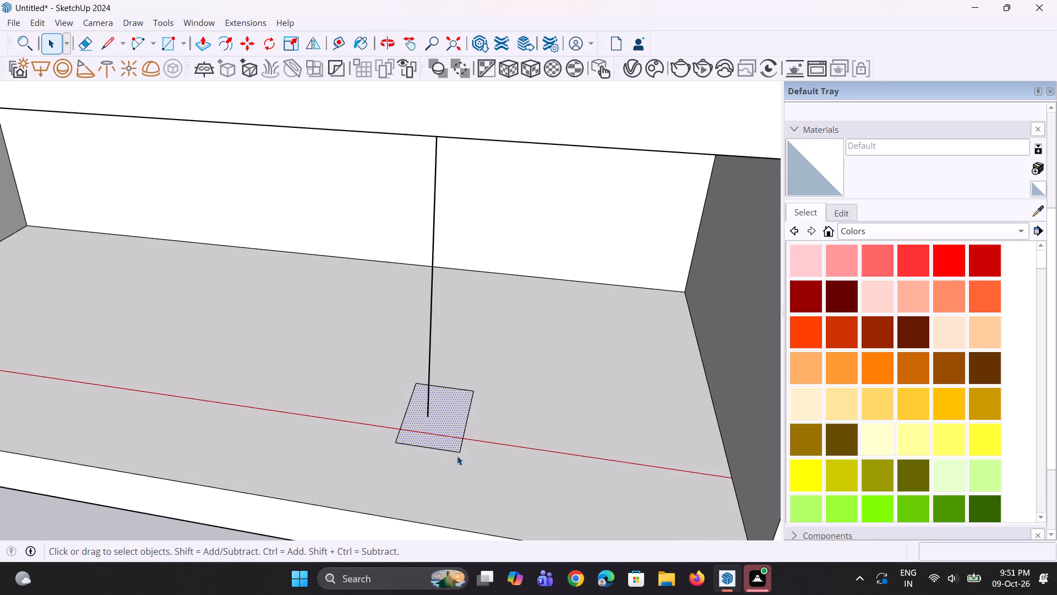
click(455, 451)
scroll(454, 451, up, 6)
key(m)
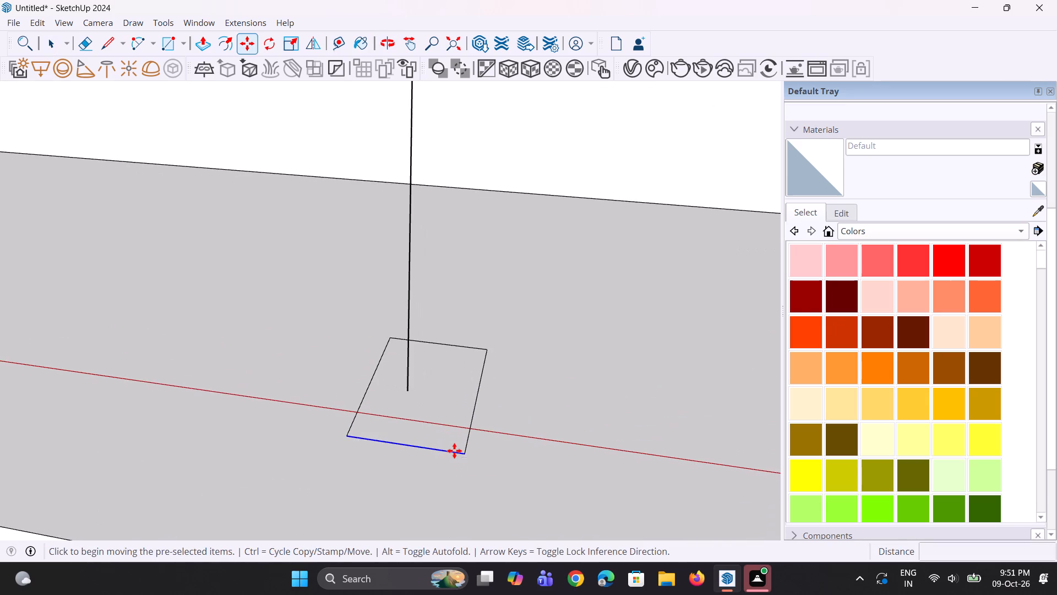
click(461, 453)
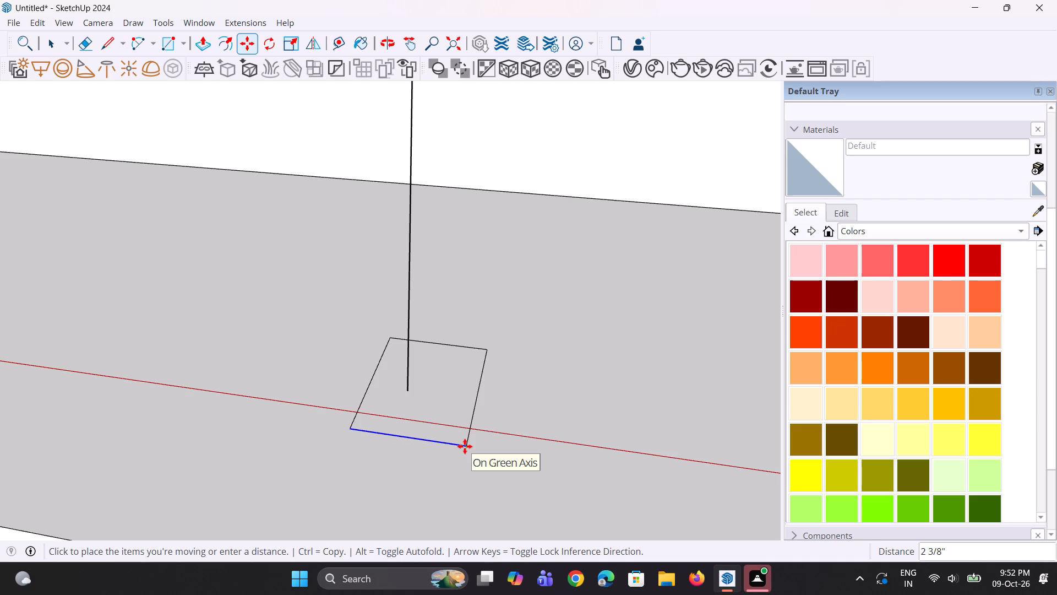
click(469, 441)
middle_drag(473, 452, 494, 455)
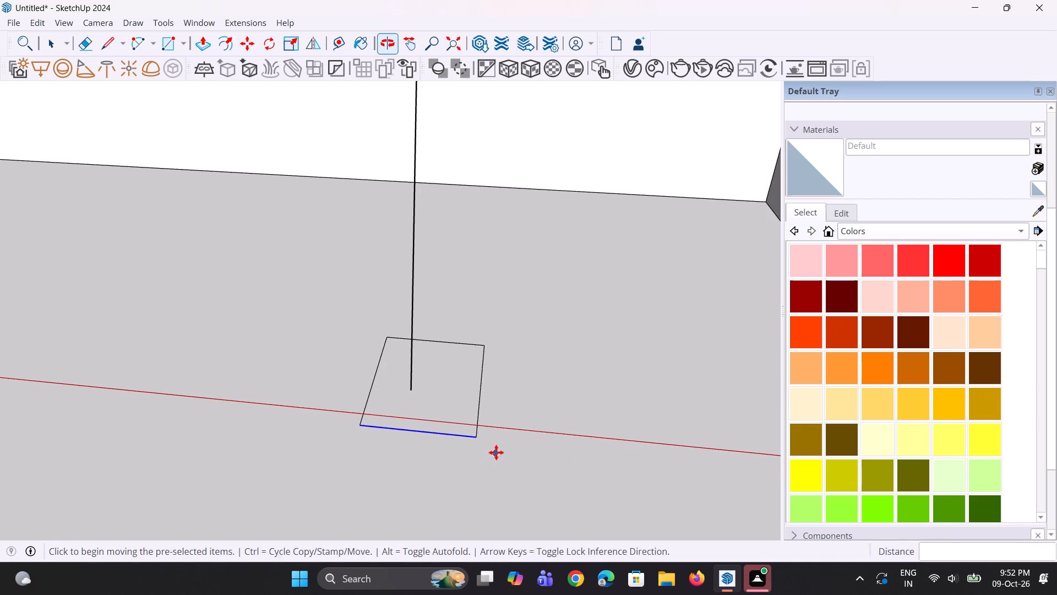
Move the floor rectangle's rear edge forward, closer to the foot of the vertical line.
key(space)
key(space)
middle_drag(493, 424, 511, 422)
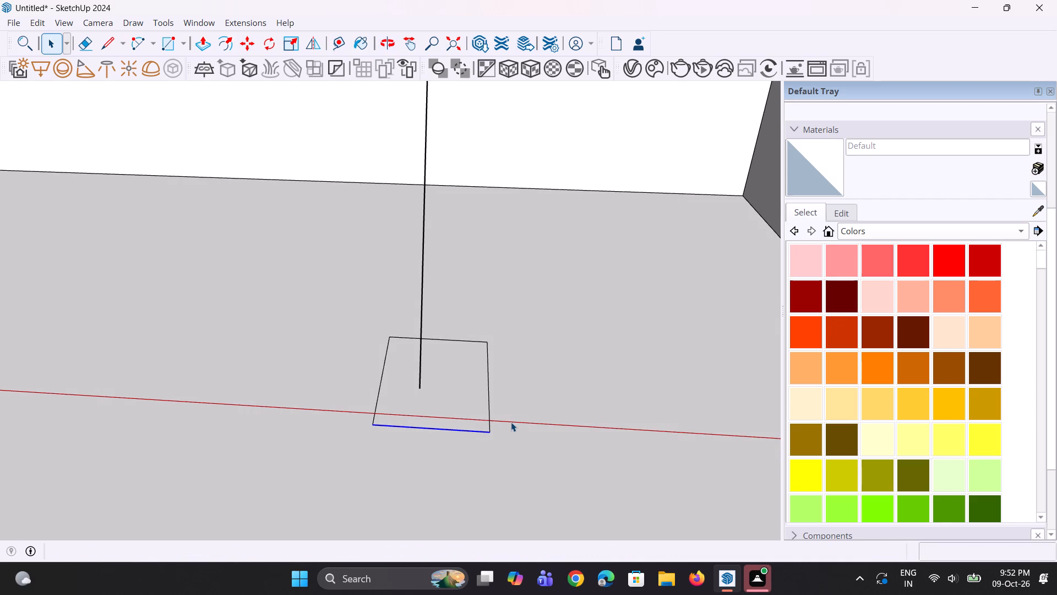
middle_drag(511, 422, 498, 417)
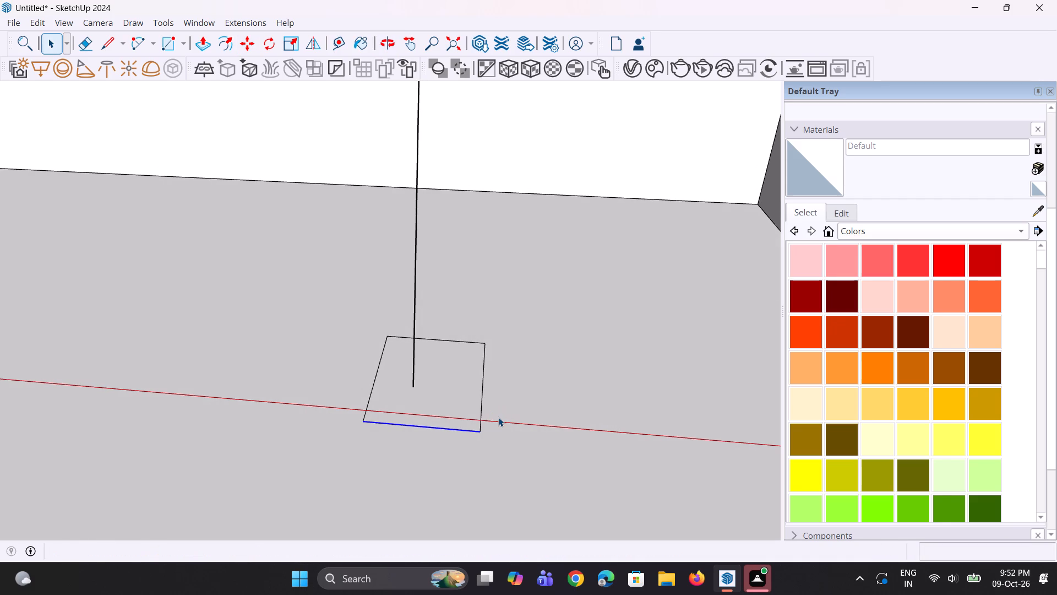
scroll(498, 417, down, 2)
middle_drag(498, 417, 445, 423)
scroll(446, 421, up, 2)
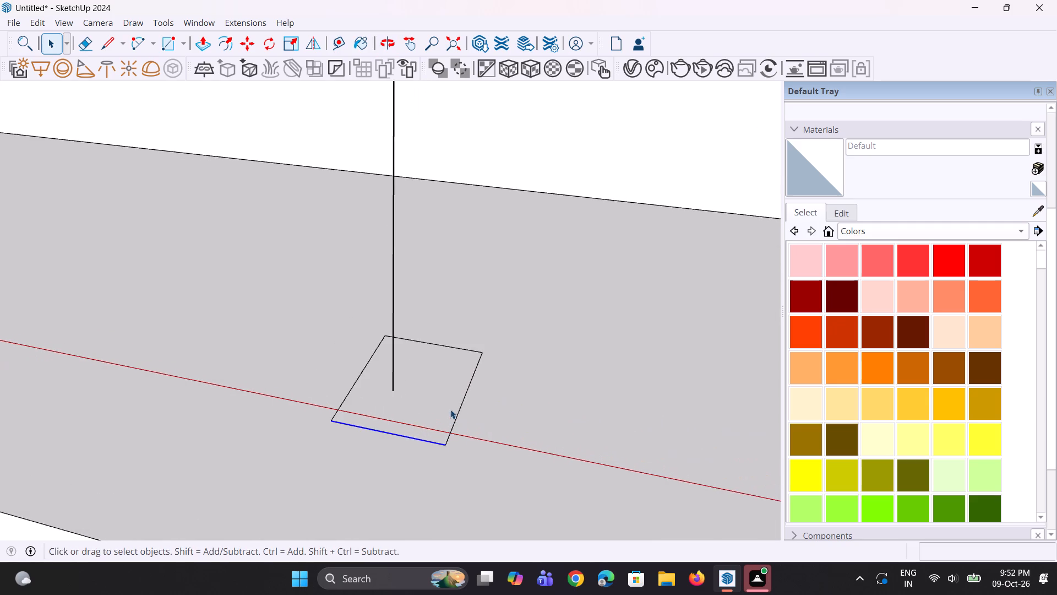
scroll(456, 387, up, 1)
click(470, 345)
scroll(470, 348, up, 1)
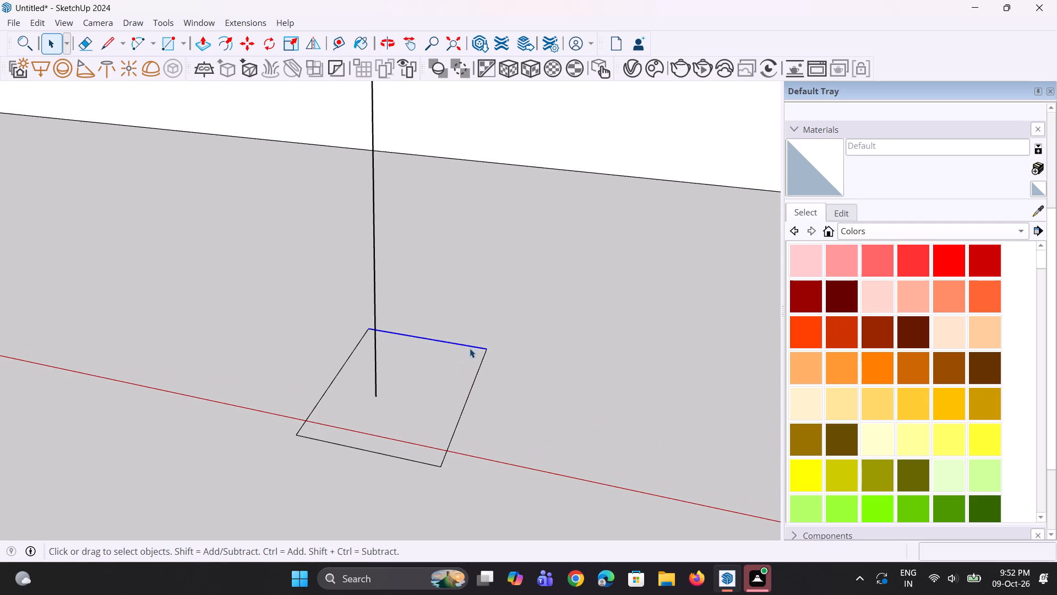
key(m)
click(487, 351)
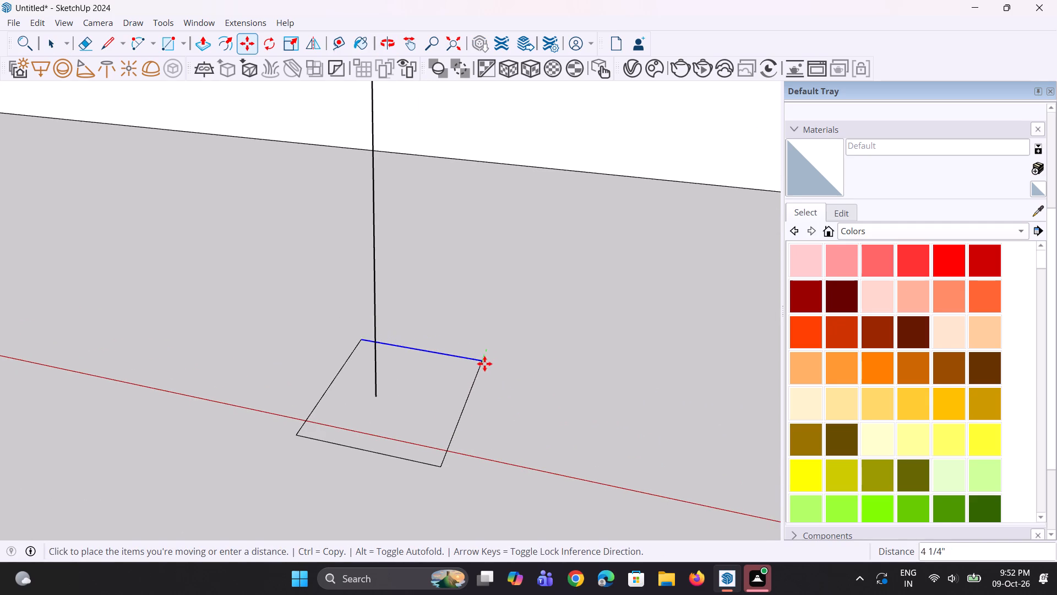
click(475, 381)
middle_drag(460, 429, 612, 424)
Move the floor rectangle's side edge nearer the far pier inward by about 1 13/16".
key(space)
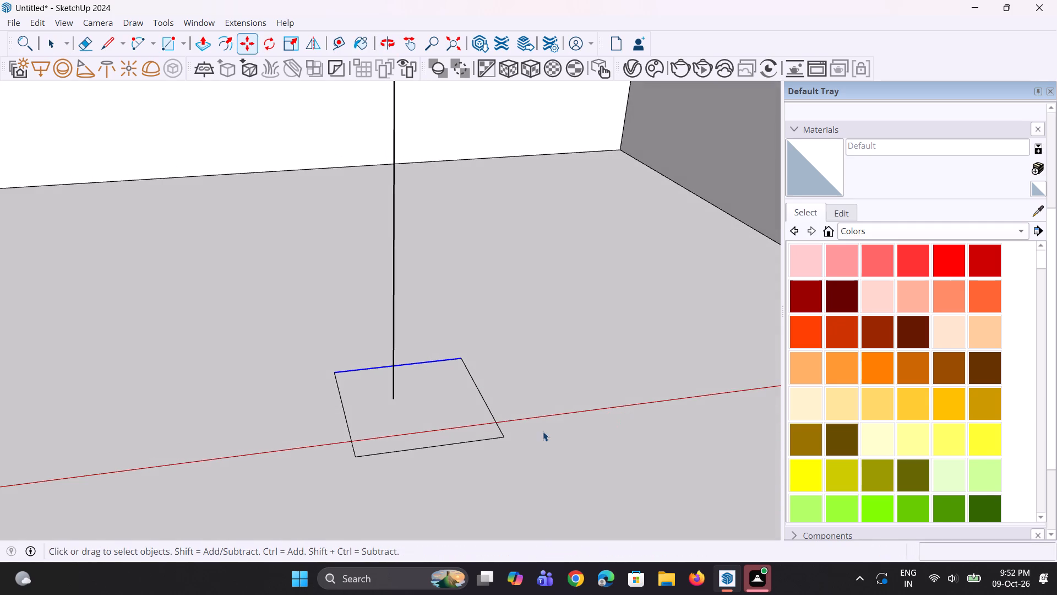
key(space)
click(495, 418)
scroll(501, 440, up, 2)
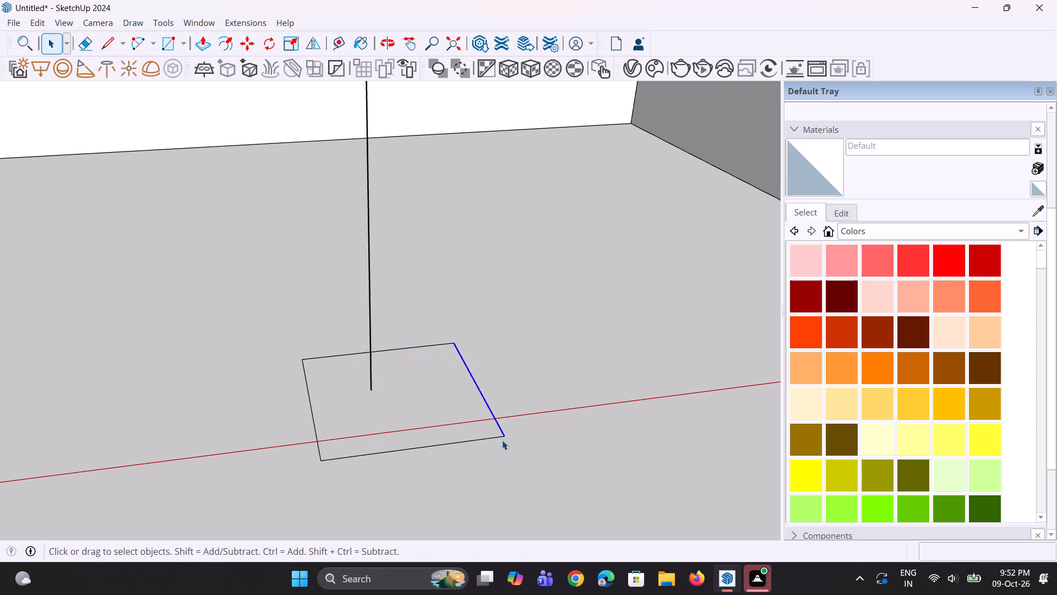
key(m)
click(507, 441)
click(493, 441)
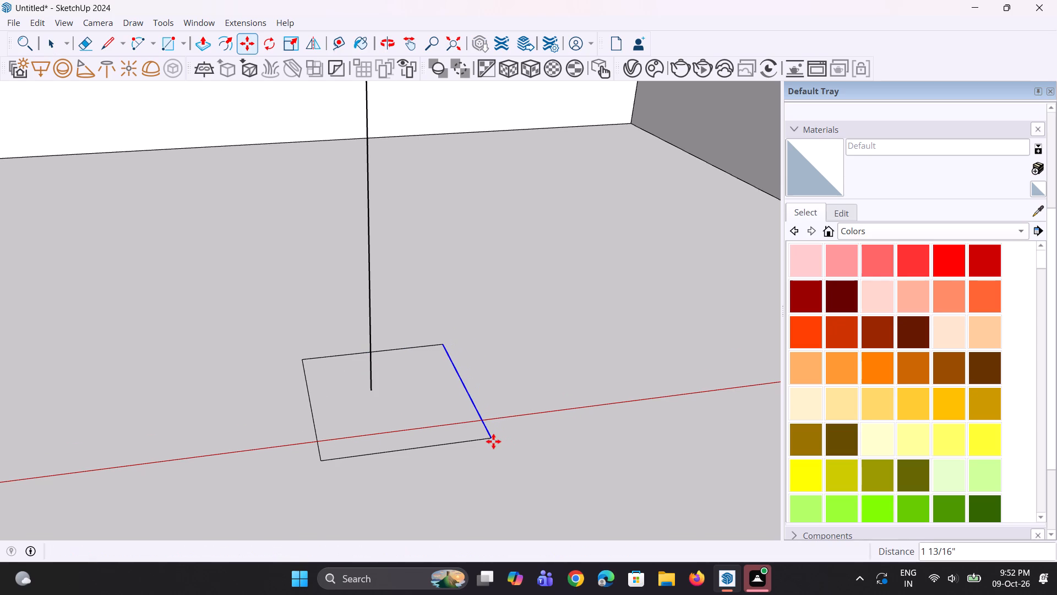
Push/Pull the floor rectangle up 11' 6 3/4" into a column reaching the beam.
key(p)
click(445, 425)
scroll(442, 388, down, 3)
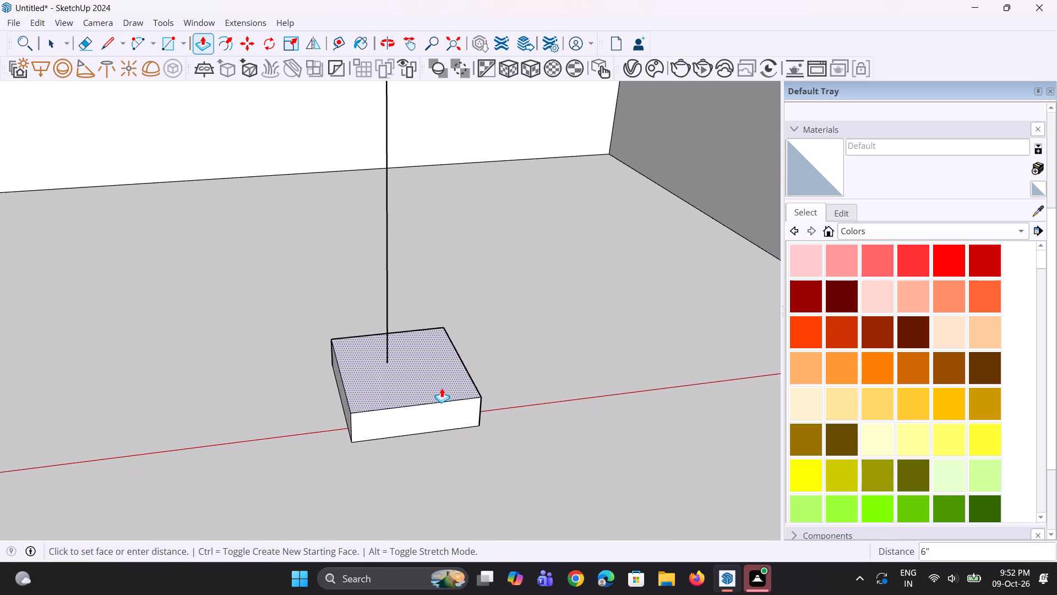
scroll(442, 388, down, 13)
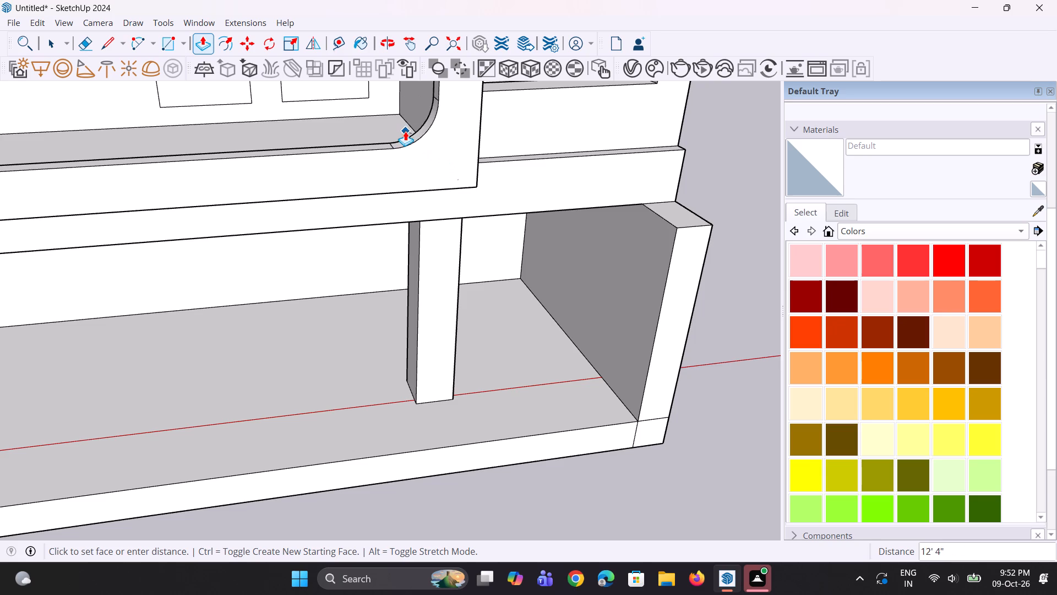
click(429, 167)
Extend the ground-floor slab's front face between the piers forward by about 1' 1 1/8" as a new section.
middle_drag(486, 196, 479, 181)
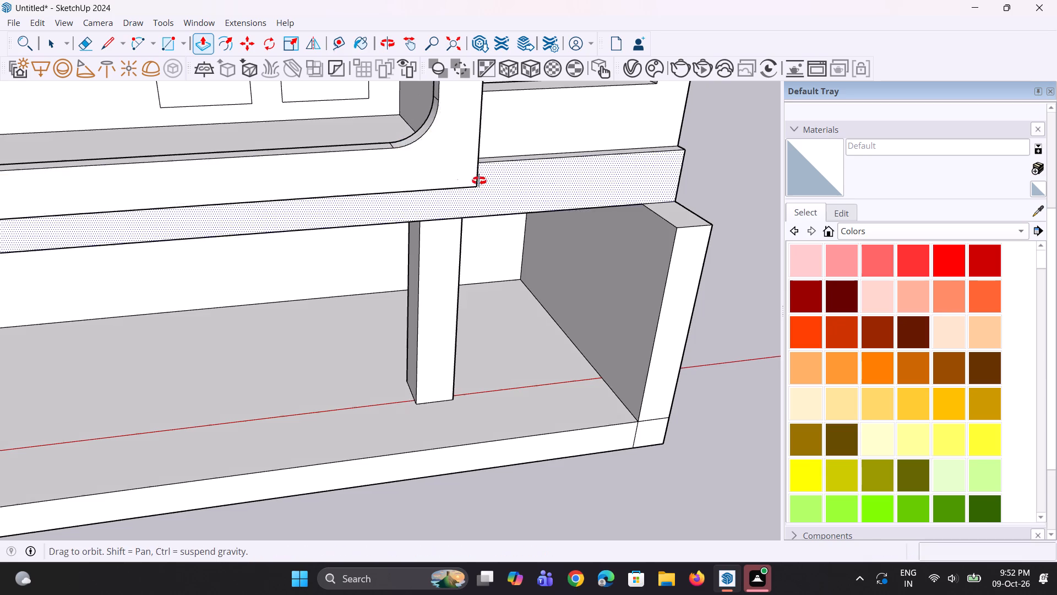
middle_drag(479, 181, 432, 126)
scroll(431, 182, down, 4)
middle_drag(448, 299, 442, 384)
scroll(375, 387, up, 2)
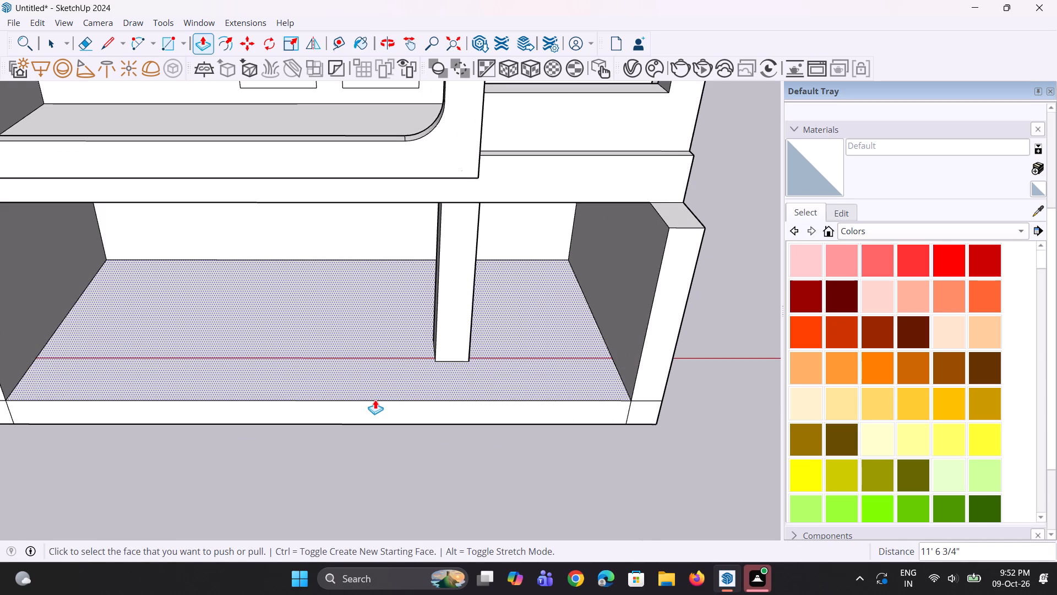
middle_drag(382, 404, 377, 344)
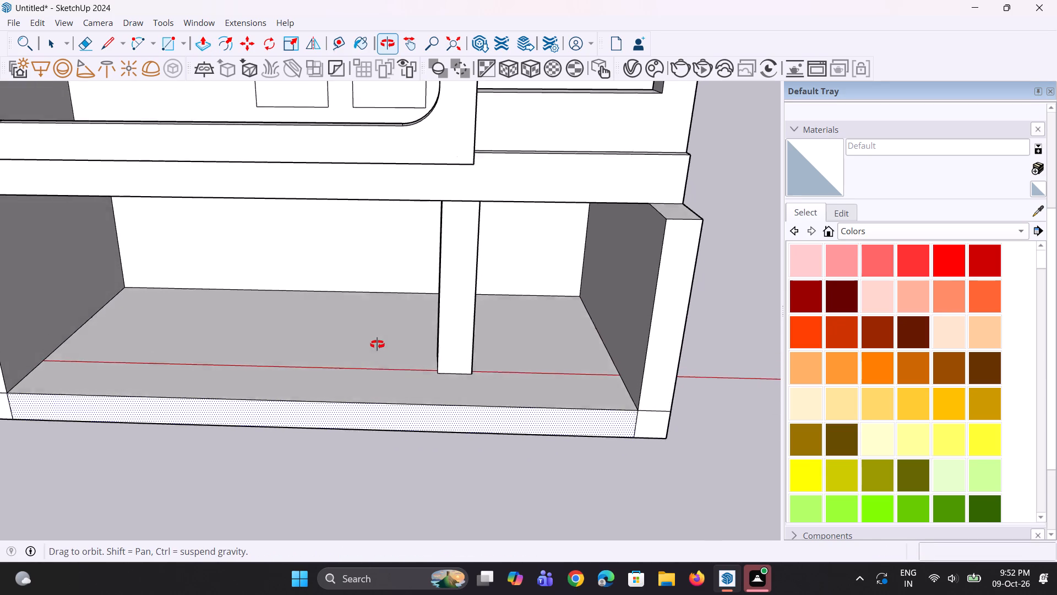
middle_drag(377, 344, 379, 342)
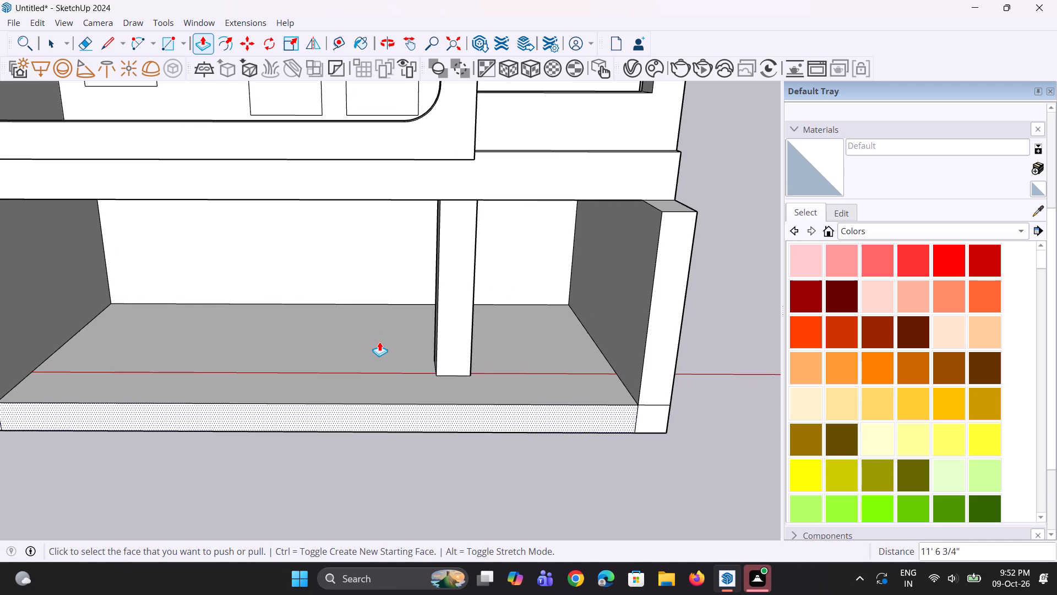
middle_drag(379, 342, 382, 369)
scroll(382, 369, down, 3)
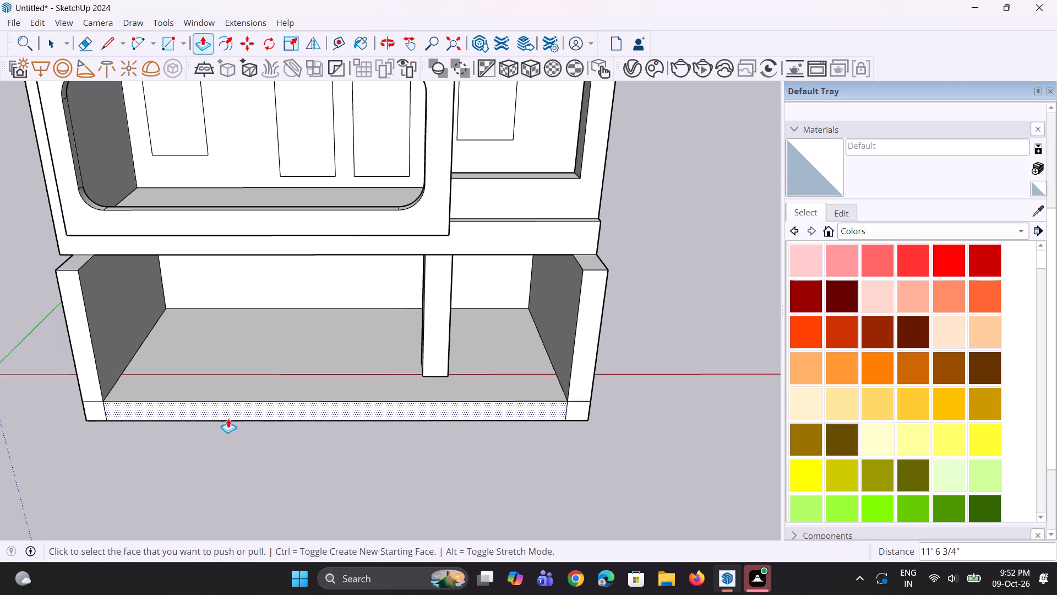
middle_drag(191, 418, 352, 376)
middle_drag(341, 415, 344, 421)
click(254, 453)
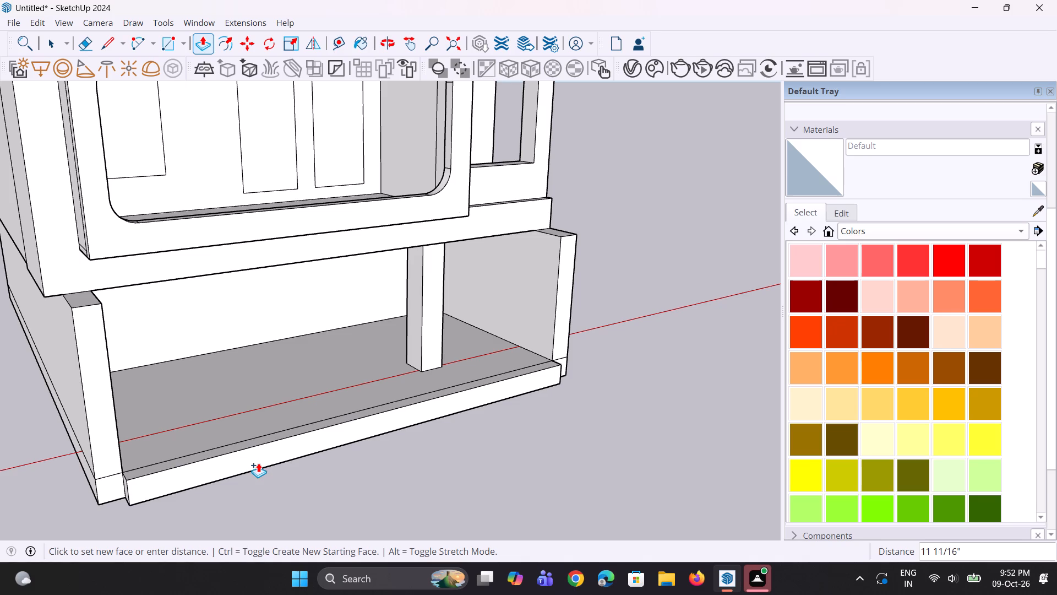
click(259, 463)
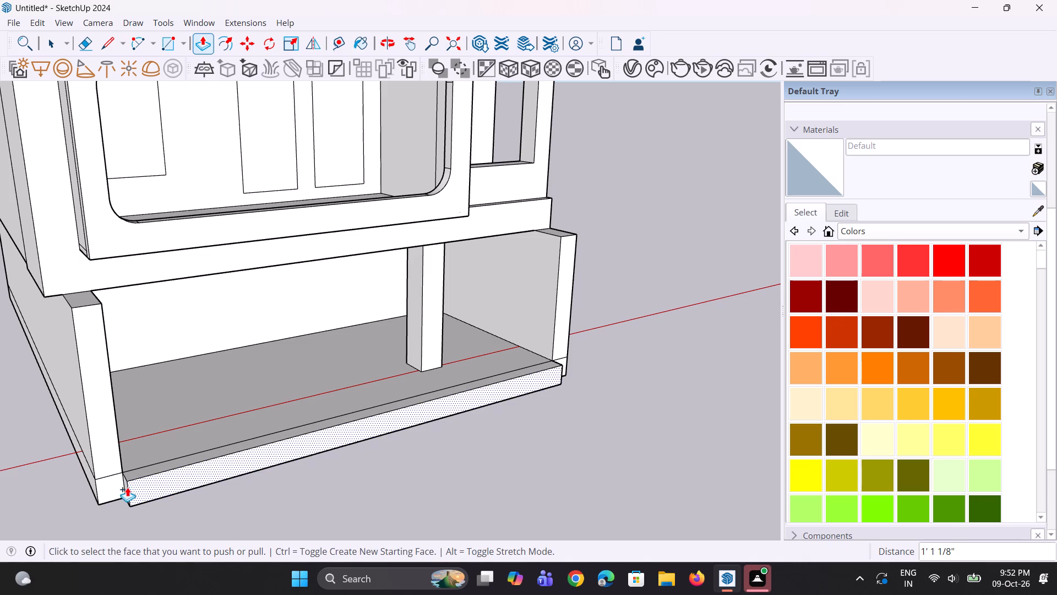
Extend the base end below the pier nearer the origin flush with the new slab front and raise it into a post ending below the pier's top.
click(120, 485)
click(143, 488)
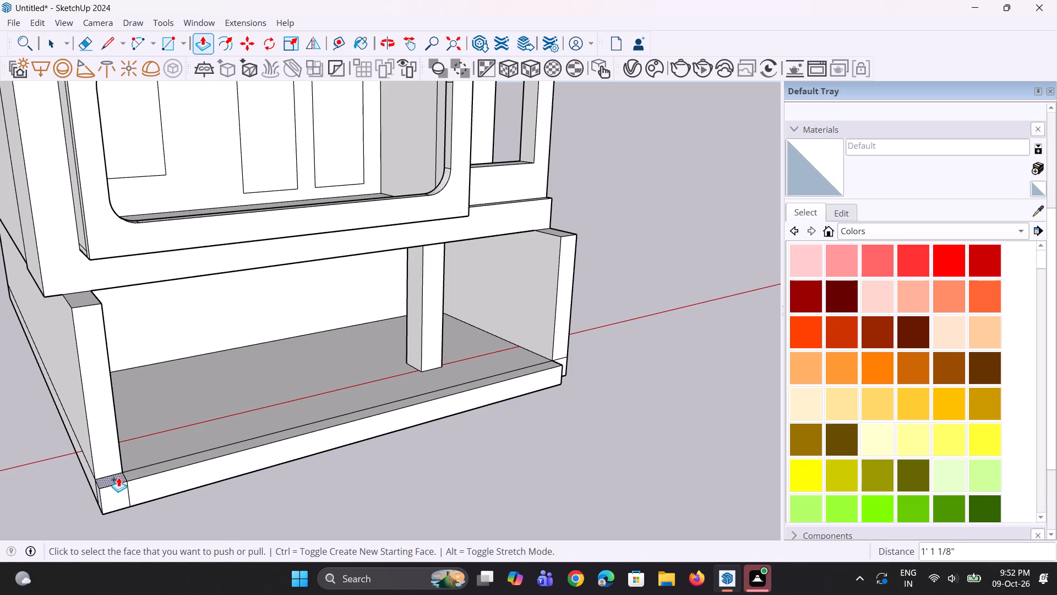
click(118, 476)
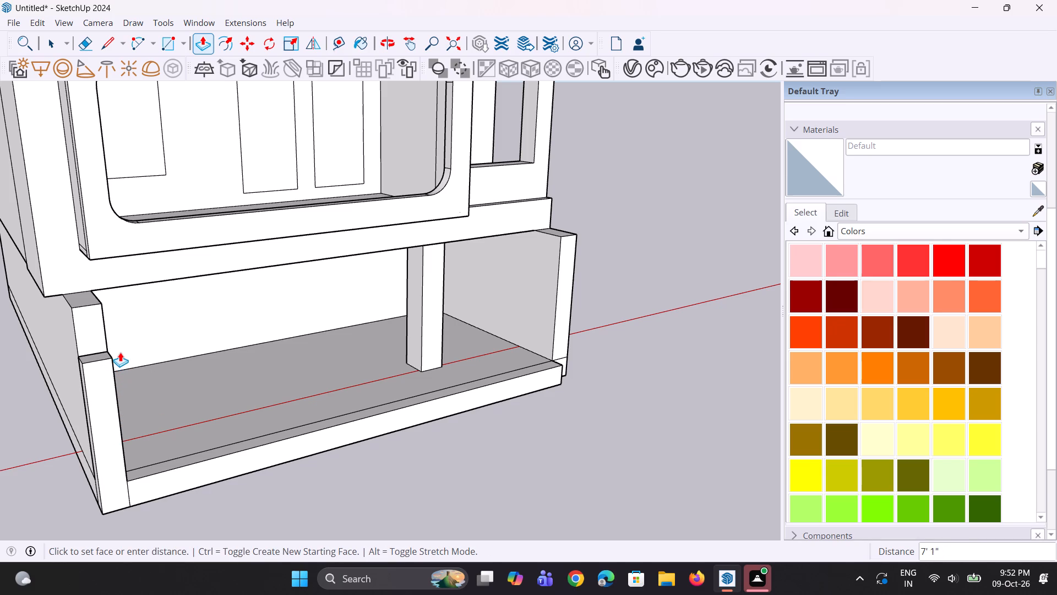
click(120, 334)
Copy the inner top edge of the new front post about 7 1/4" down its inner side face.
middle_drag(164, 381, 0, 398)
key(space)
scroll(172, 309, up, 2)
middle_drag(172, 308, 33, 324)
key(l)
scroll(34, 295, up, 2)
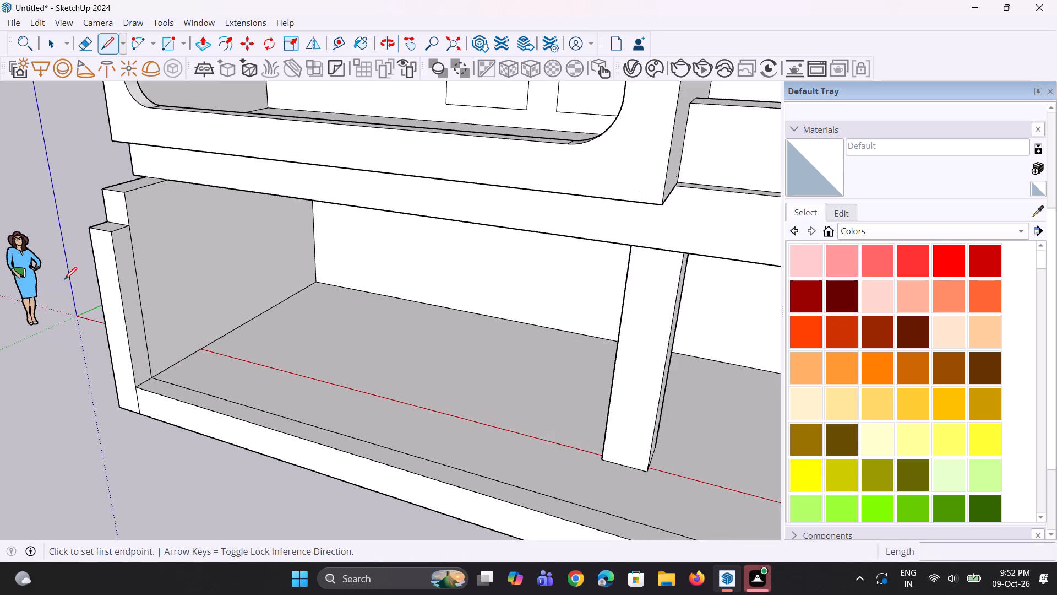
scroll(64, 279, up, 2)
key(space)
click(128, 220)
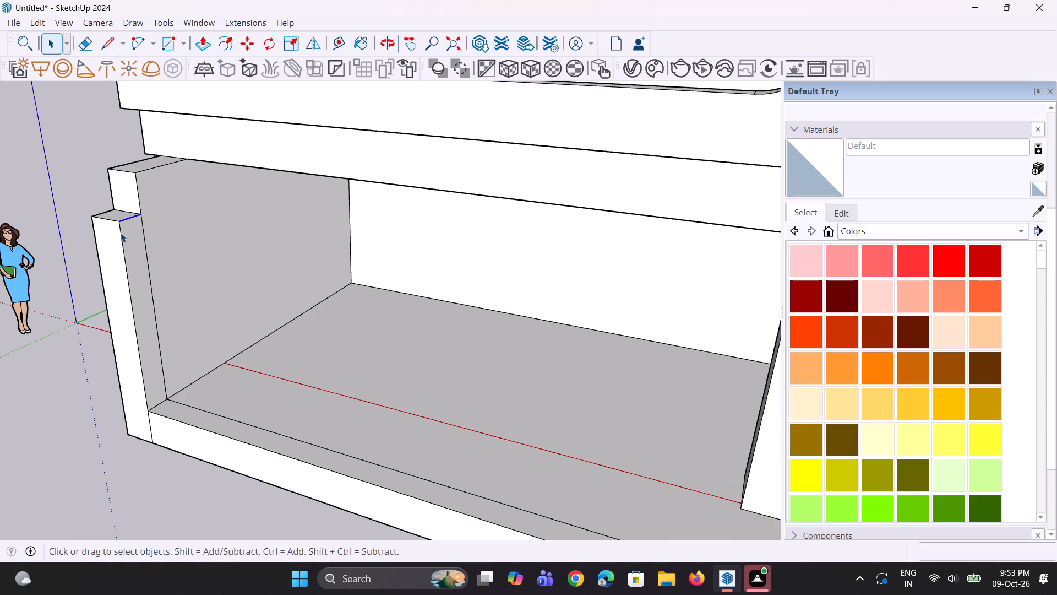
scroll(128, 237, up, 2)
key(m)
click(116, 226)
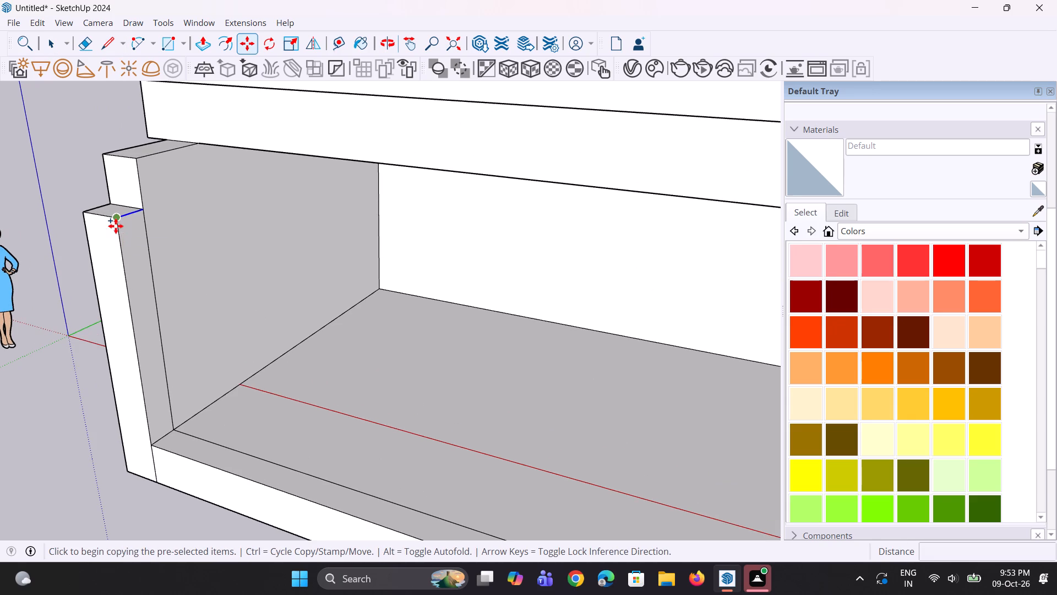
click(122, 237)
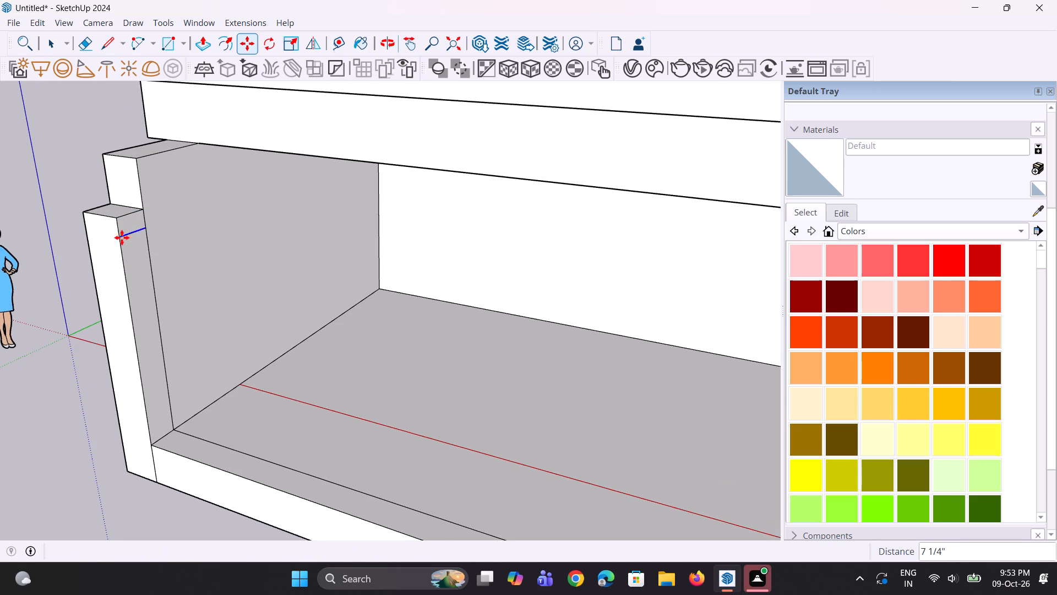
Examine the extended slab, the new front post and the column from the front.
scroll(163, 317, down, 2)
middle_drag(182, 332, 208, 337)
scroll(208, 337, down, 4)
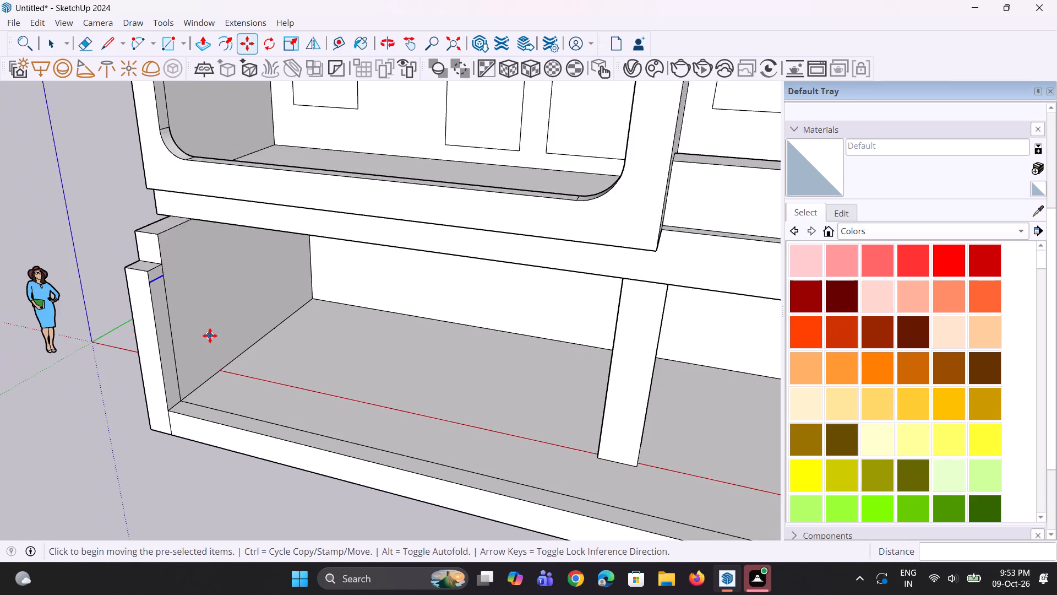
scroll(210, 336, down, 2)
middle_drag(256, 397, 354, 400)
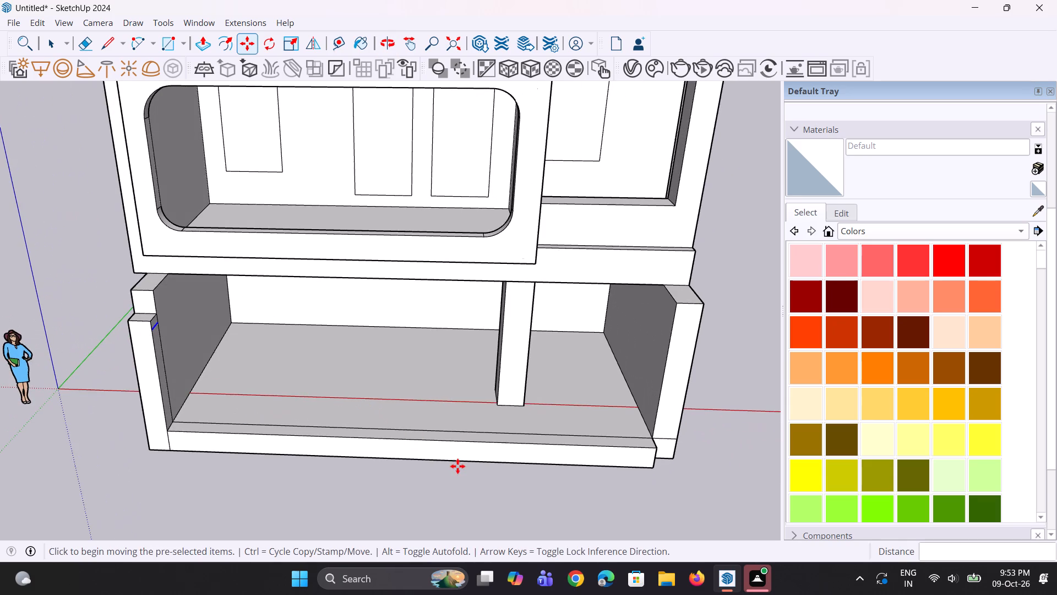
middle_drag(457, 466, 473, 441)
scroll(412, 457, up, 2)
middle_drag(418, 468, 424, 489)
key(space)
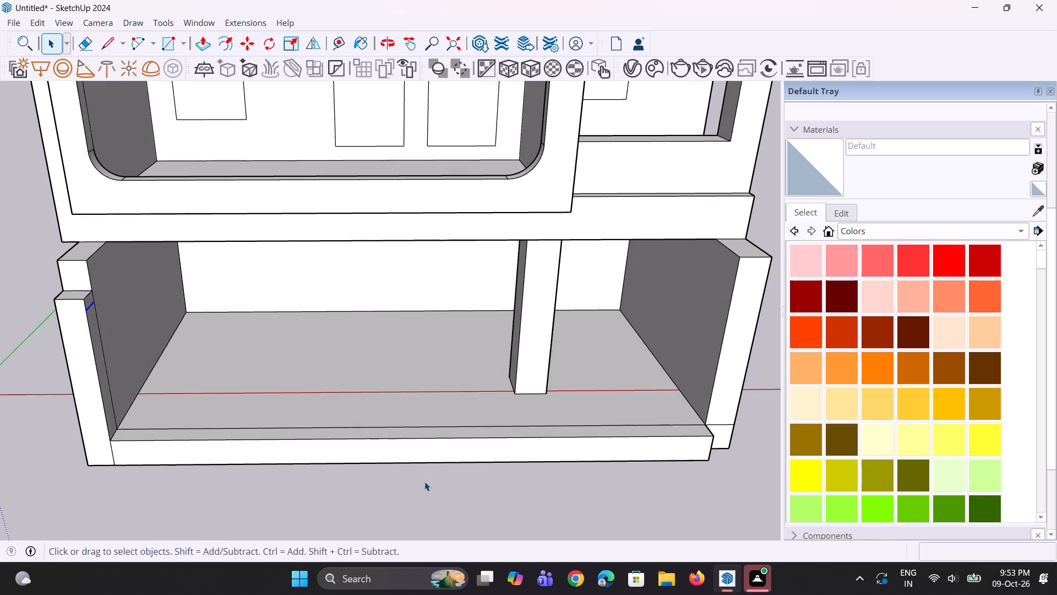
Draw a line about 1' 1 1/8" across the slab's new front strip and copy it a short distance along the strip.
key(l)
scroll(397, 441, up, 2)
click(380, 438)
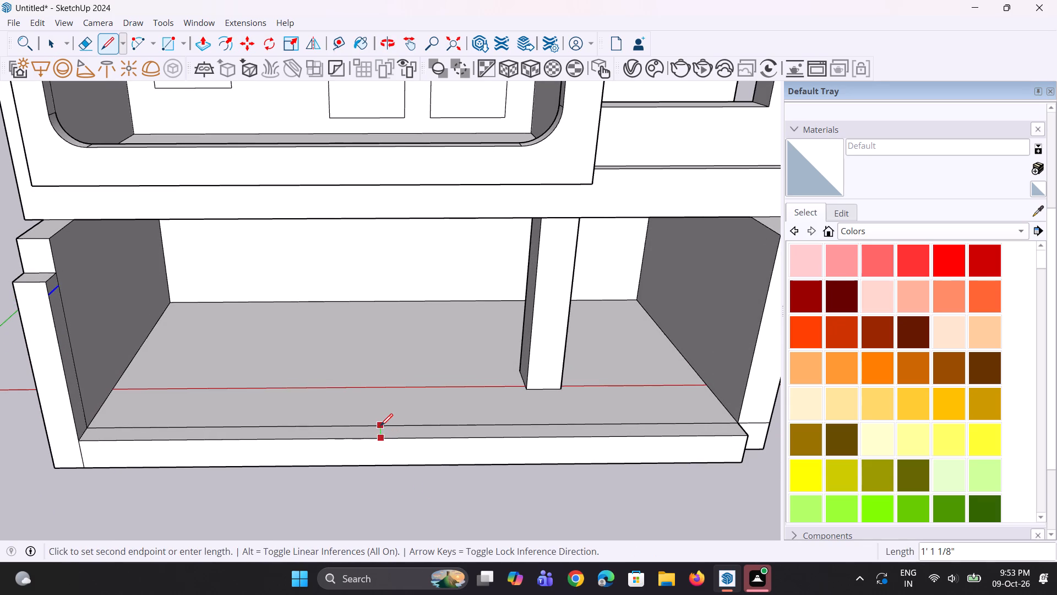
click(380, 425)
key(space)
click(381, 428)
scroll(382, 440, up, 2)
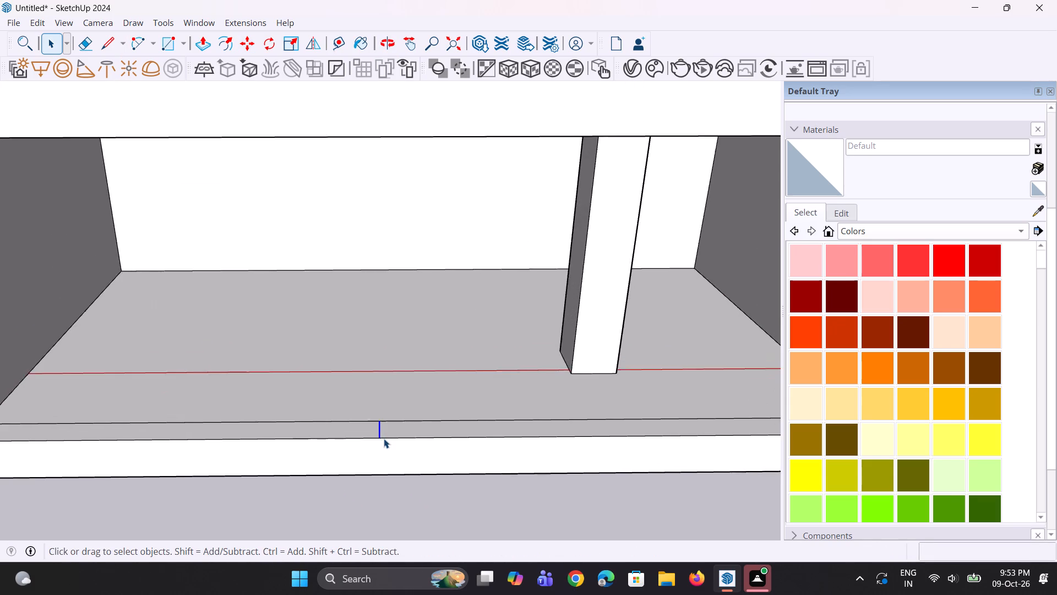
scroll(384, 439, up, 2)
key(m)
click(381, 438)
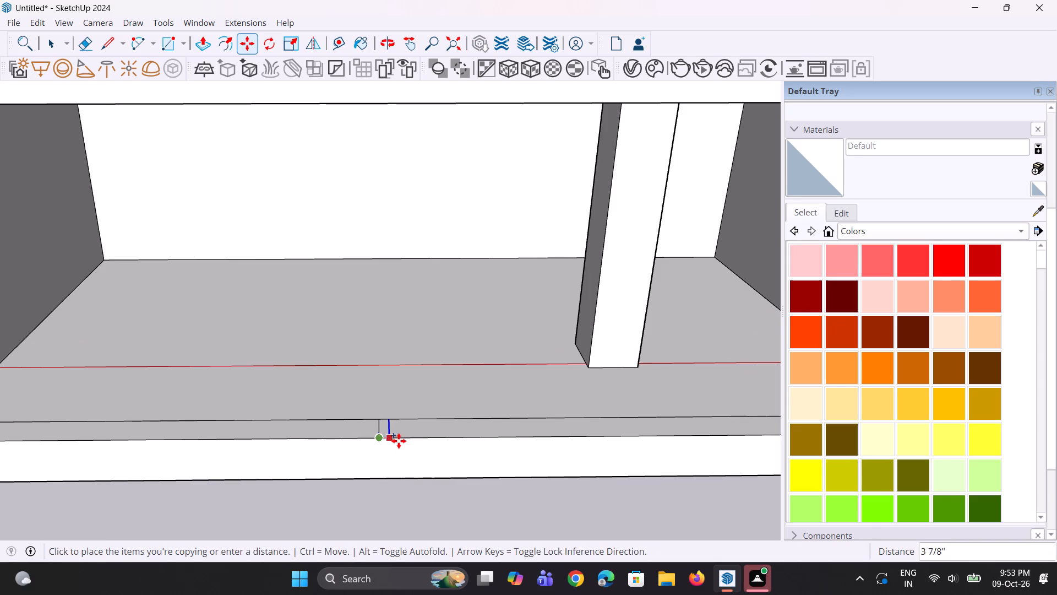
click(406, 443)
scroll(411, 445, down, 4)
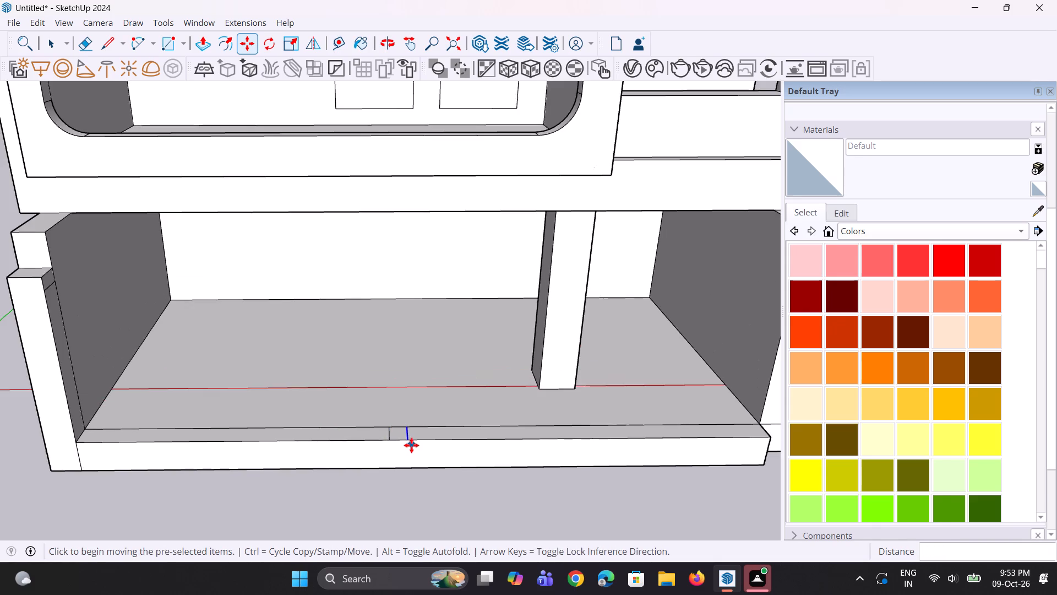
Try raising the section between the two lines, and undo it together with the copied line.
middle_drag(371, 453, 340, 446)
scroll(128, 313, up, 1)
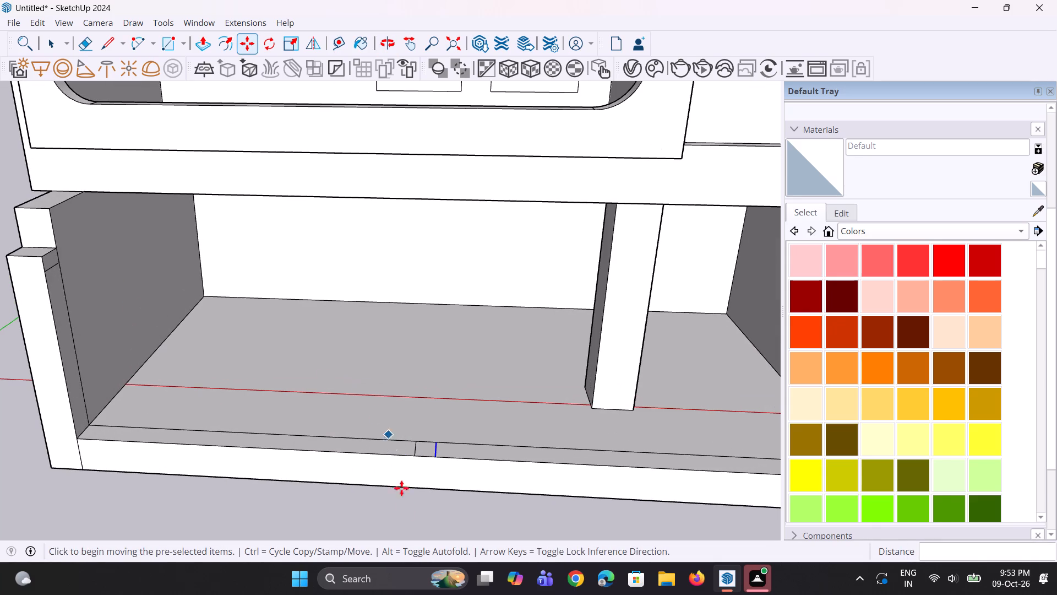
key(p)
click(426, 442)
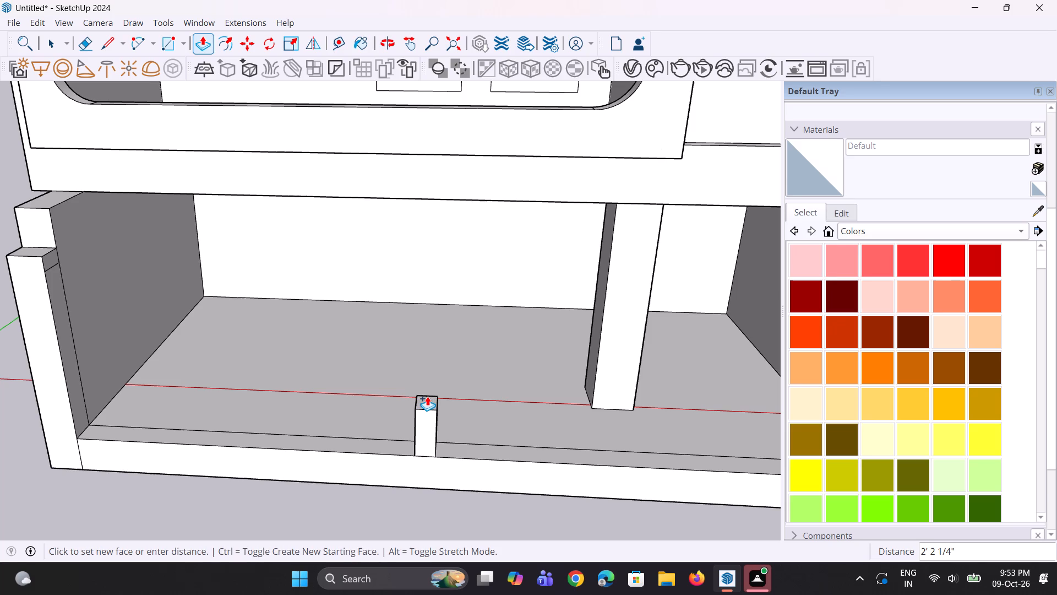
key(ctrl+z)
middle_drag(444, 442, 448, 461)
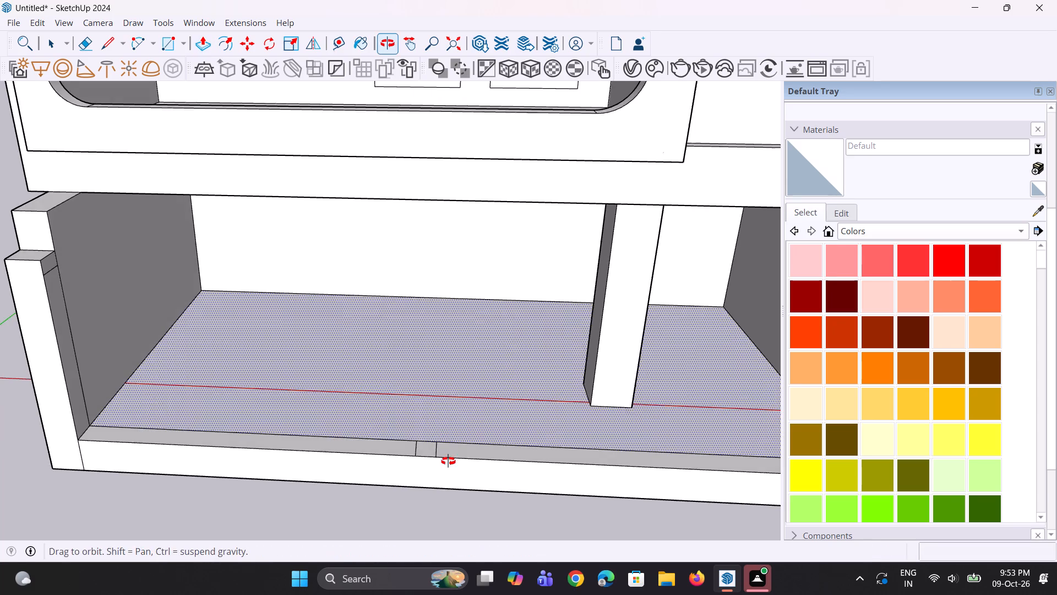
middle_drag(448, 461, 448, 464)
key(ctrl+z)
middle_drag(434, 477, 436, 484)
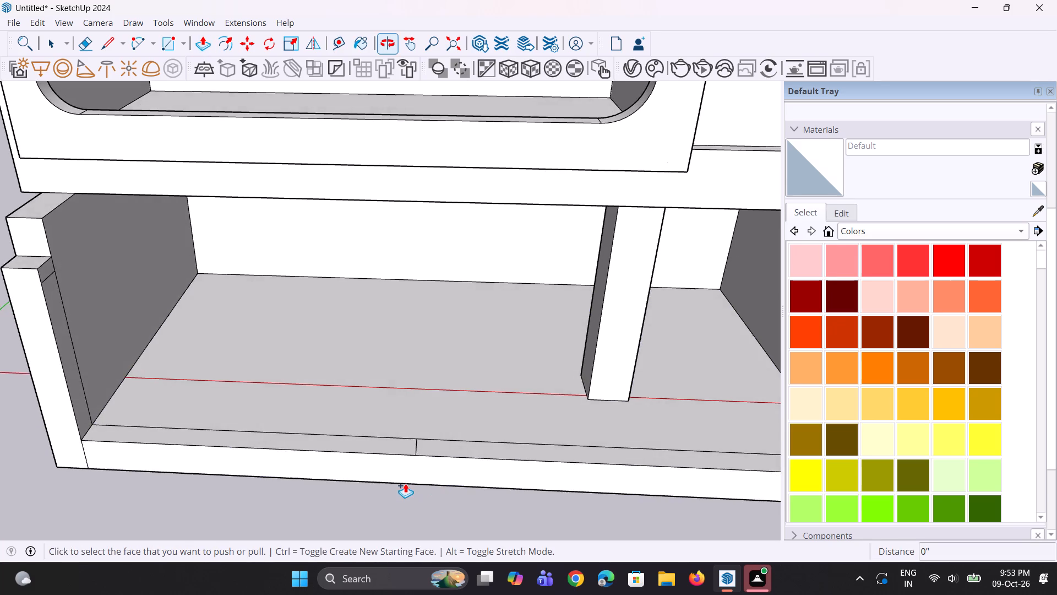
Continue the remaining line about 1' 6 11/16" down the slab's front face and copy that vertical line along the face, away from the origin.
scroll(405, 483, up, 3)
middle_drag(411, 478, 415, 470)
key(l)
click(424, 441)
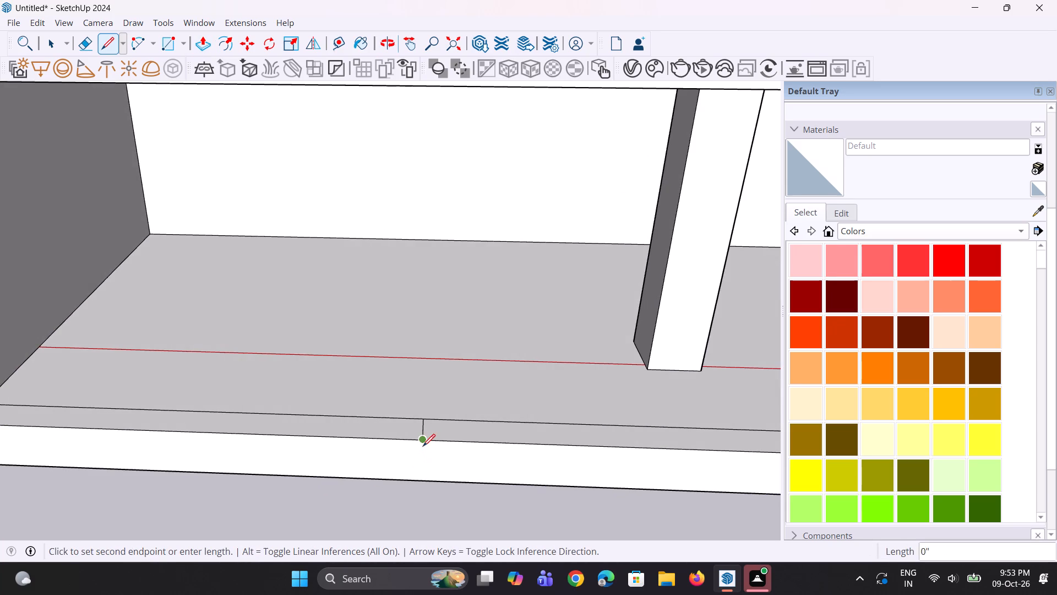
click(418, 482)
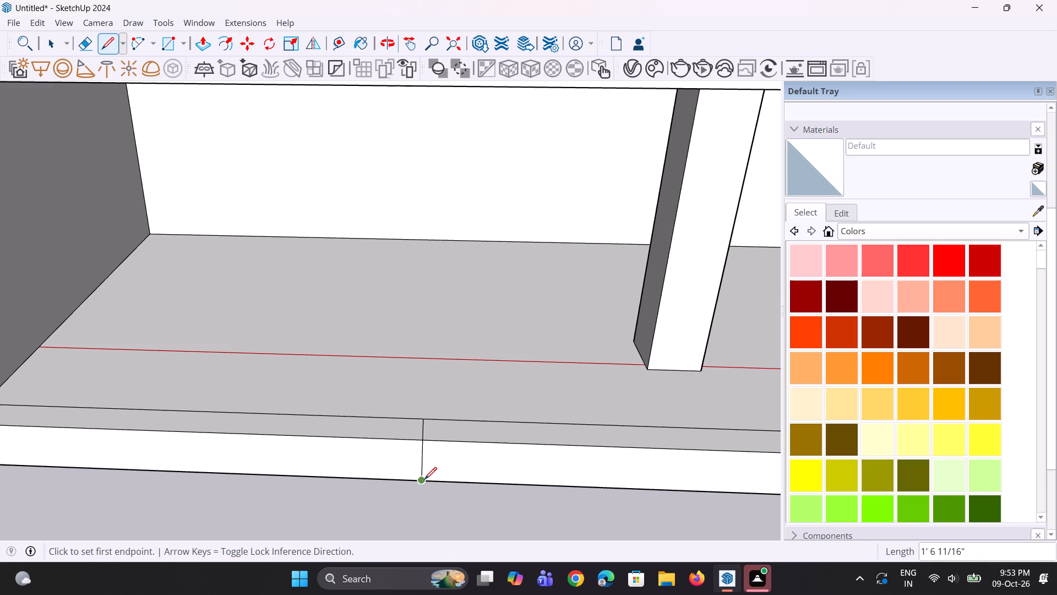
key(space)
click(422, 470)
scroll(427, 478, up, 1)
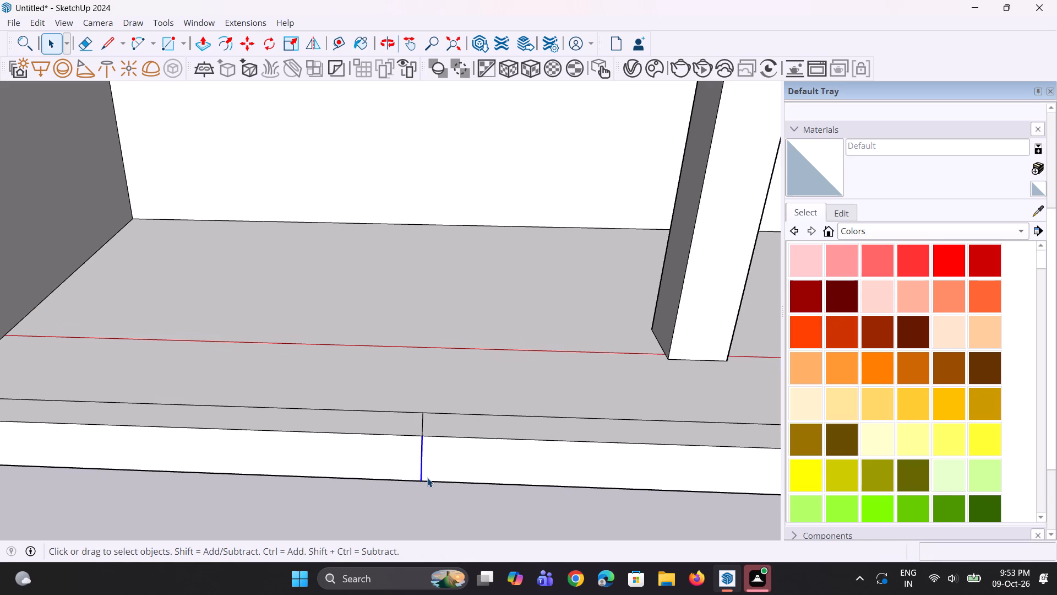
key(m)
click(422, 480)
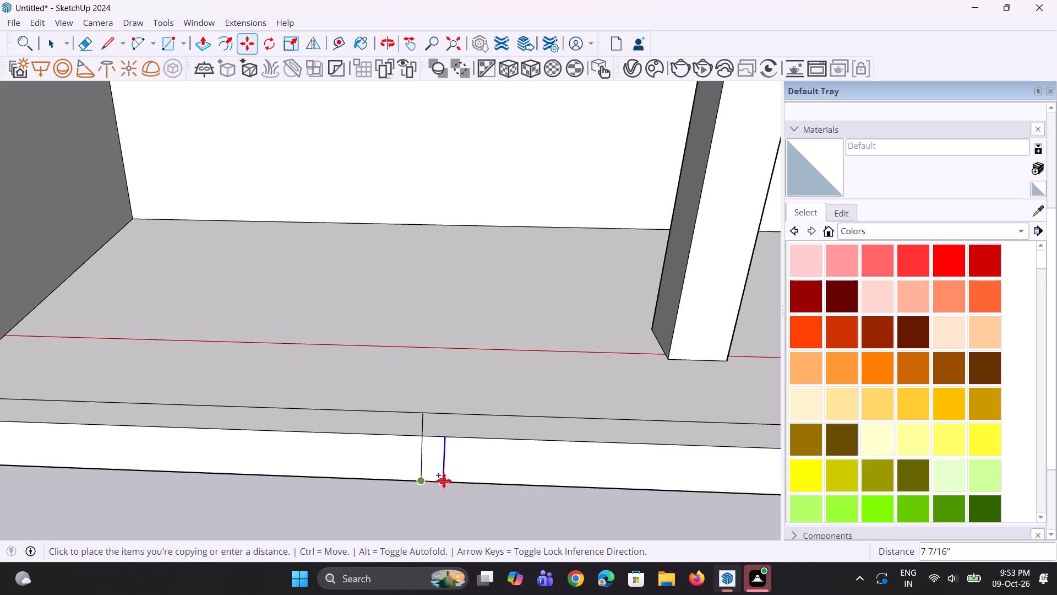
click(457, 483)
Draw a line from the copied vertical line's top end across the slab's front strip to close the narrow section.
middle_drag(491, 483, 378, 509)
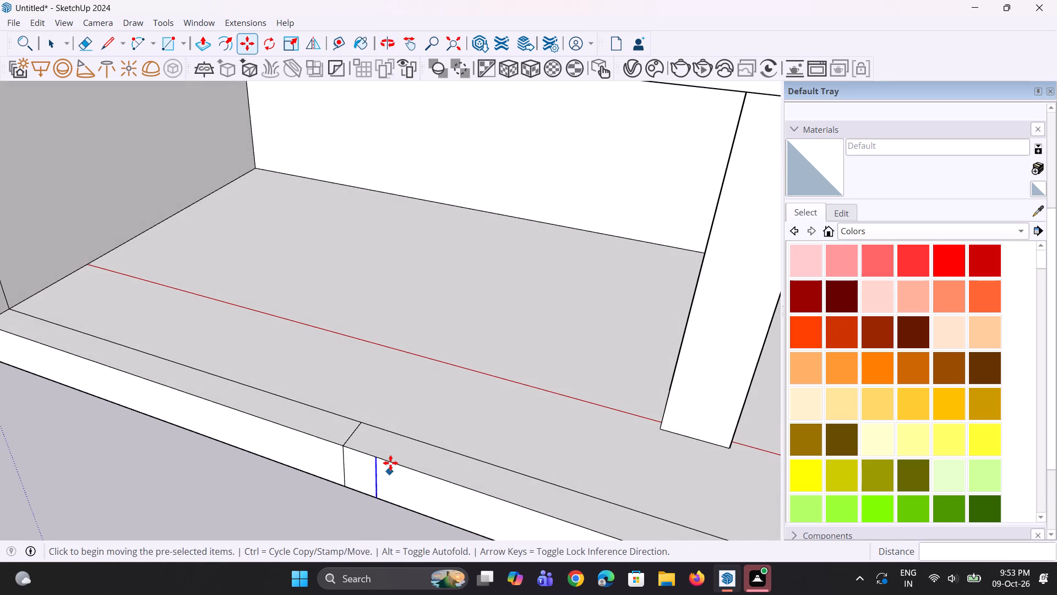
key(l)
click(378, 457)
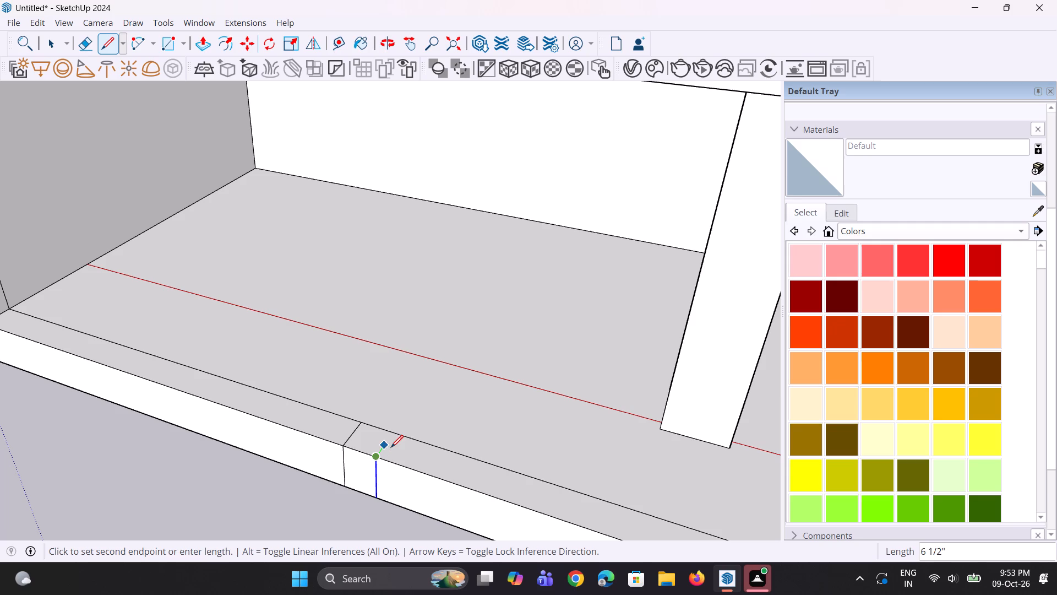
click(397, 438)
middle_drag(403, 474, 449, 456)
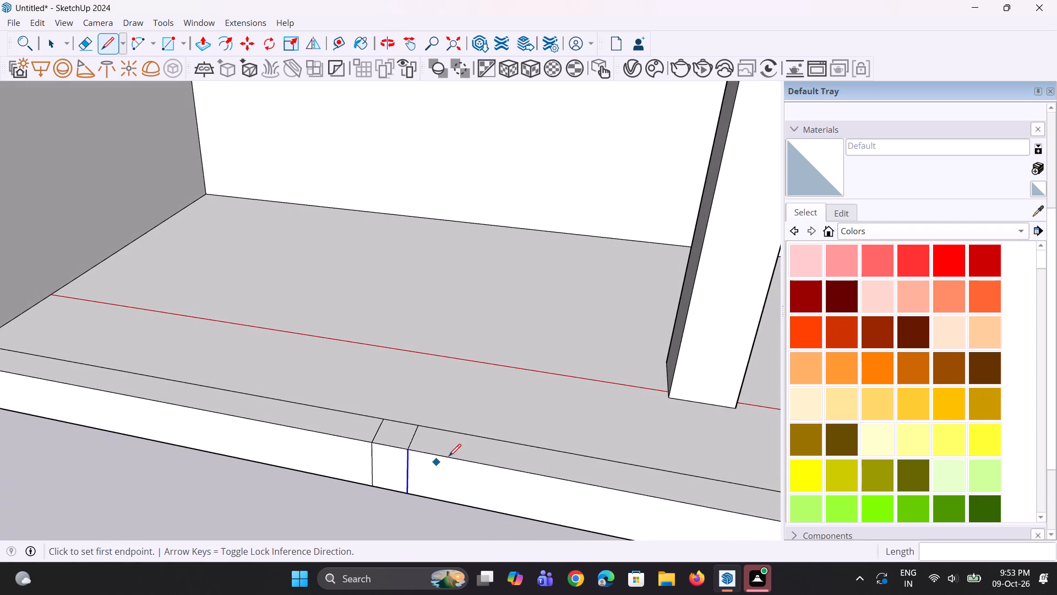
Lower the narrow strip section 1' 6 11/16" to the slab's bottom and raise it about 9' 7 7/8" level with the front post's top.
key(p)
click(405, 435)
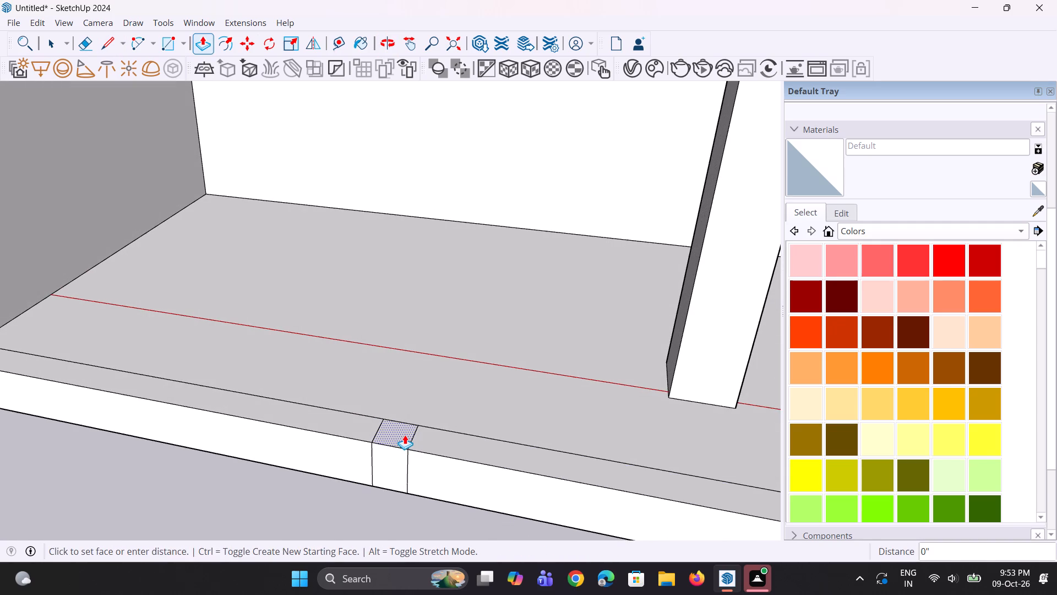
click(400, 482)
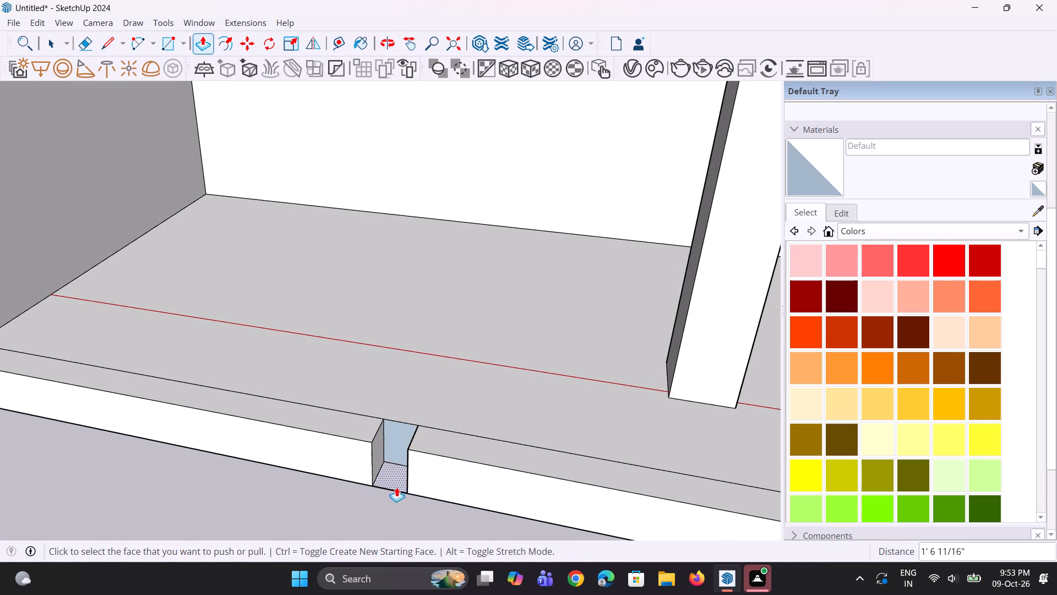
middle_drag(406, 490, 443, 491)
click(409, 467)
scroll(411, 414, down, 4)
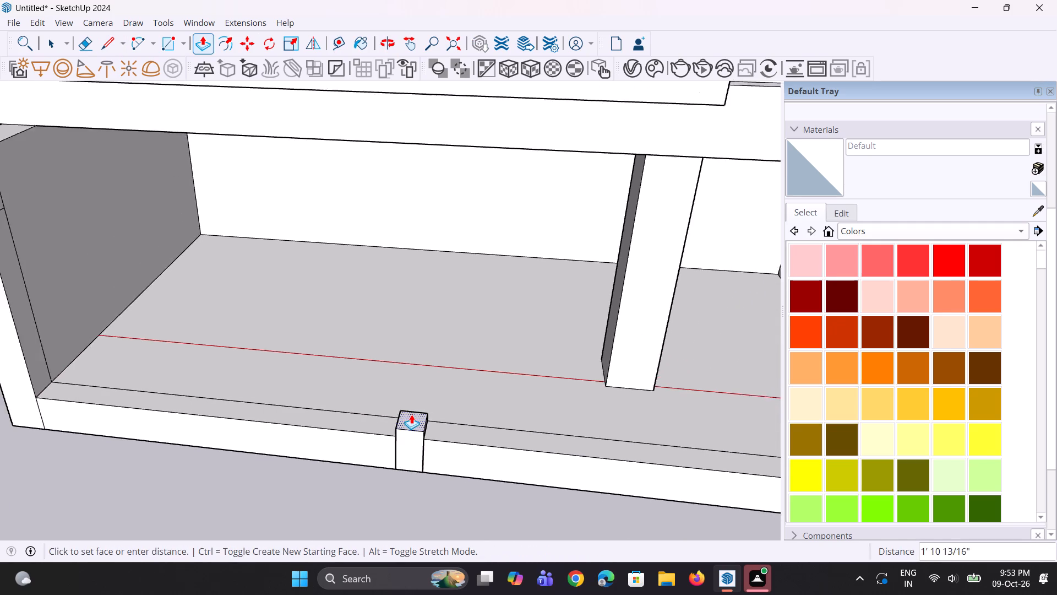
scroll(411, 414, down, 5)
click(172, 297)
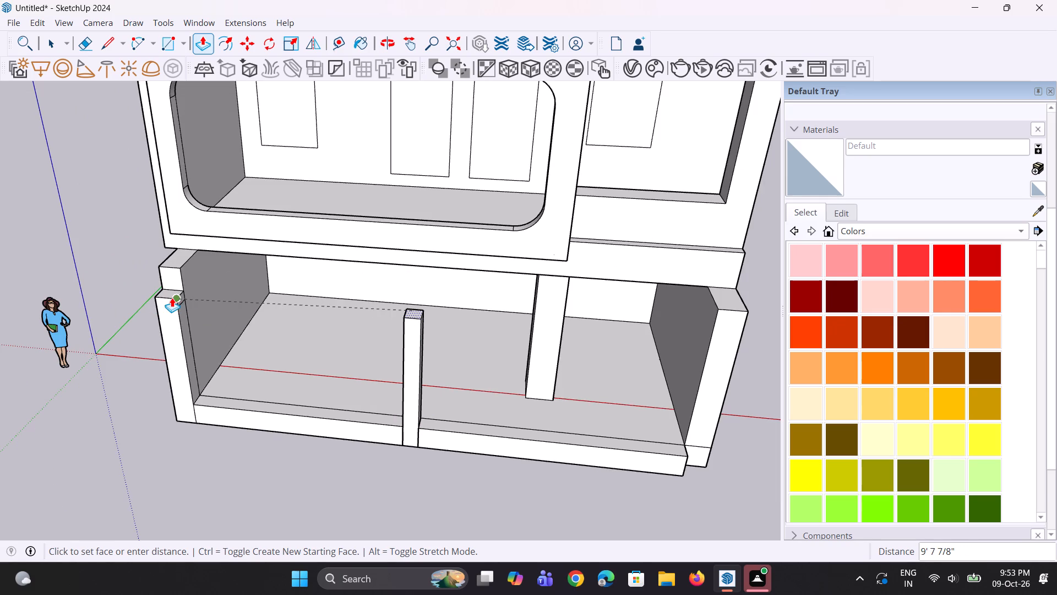
Examine the intermediate post and its position relative to the column from the front and from above.
middle_drag(220, 361, 275, 341)
scroll(280, 372, down, 3)
middle_drag(335, 393, 330, 322)
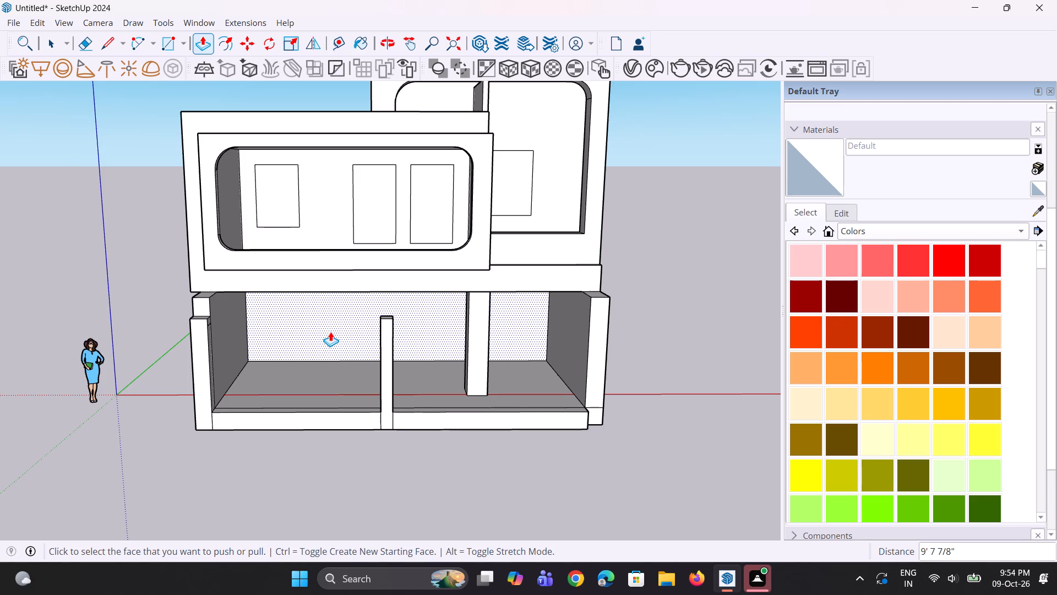
scroll(330, 332, up, 1)
middle_drag(313, 362, 303, 540)
scroll(315, 368, down, 1)
scroll(352, 489, up, 2)
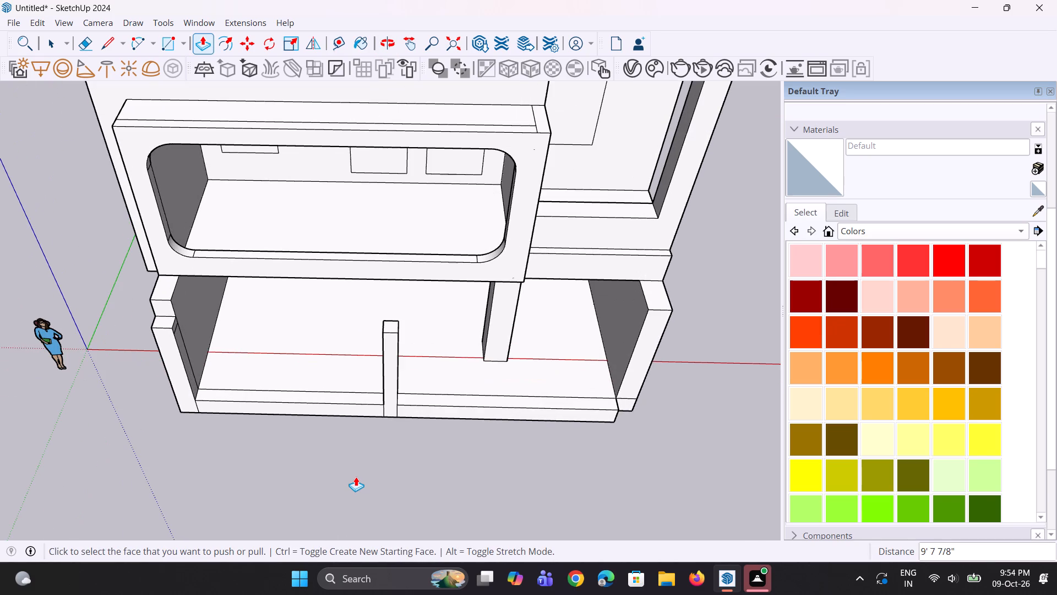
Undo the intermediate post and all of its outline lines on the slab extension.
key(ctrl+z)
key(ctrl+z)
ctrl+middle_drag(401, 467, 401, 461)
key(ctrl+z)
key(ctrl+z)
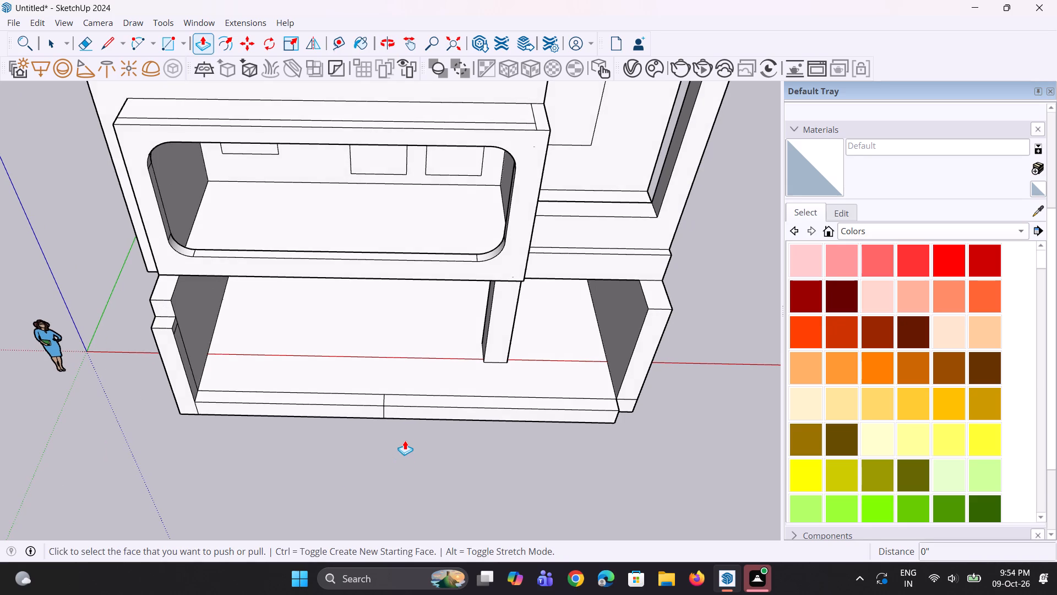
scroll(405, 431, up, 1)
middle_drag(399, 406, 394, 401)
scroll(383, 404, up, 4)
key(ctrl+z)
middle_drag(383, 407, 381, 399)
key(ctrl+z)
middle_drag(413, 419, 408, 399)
Draw a line up the slab's front face and on across its top strip, just short of the column.
key(l)
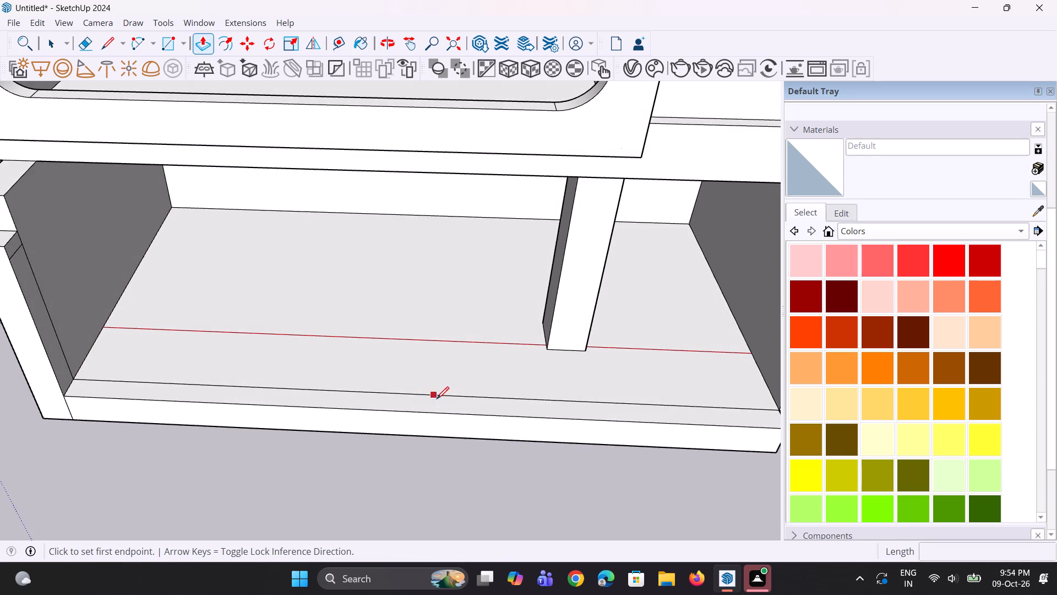
scroll(443, 399, up, 2)
middle_drag(487, 430, 493, 392)
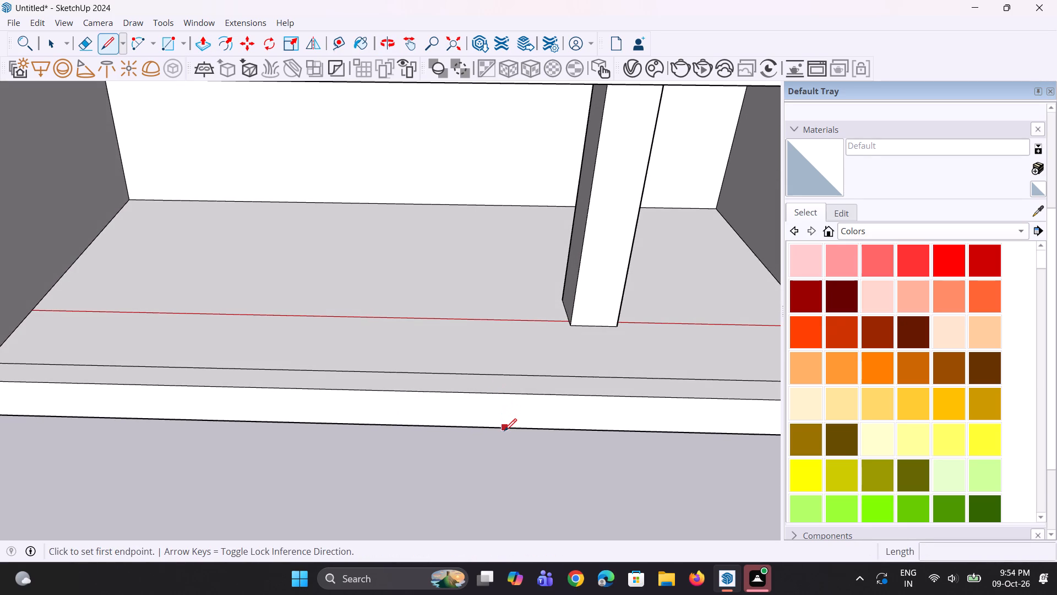
click(504, 431)
click(510, 394)
middle_drag(519, 413, 516, 441)
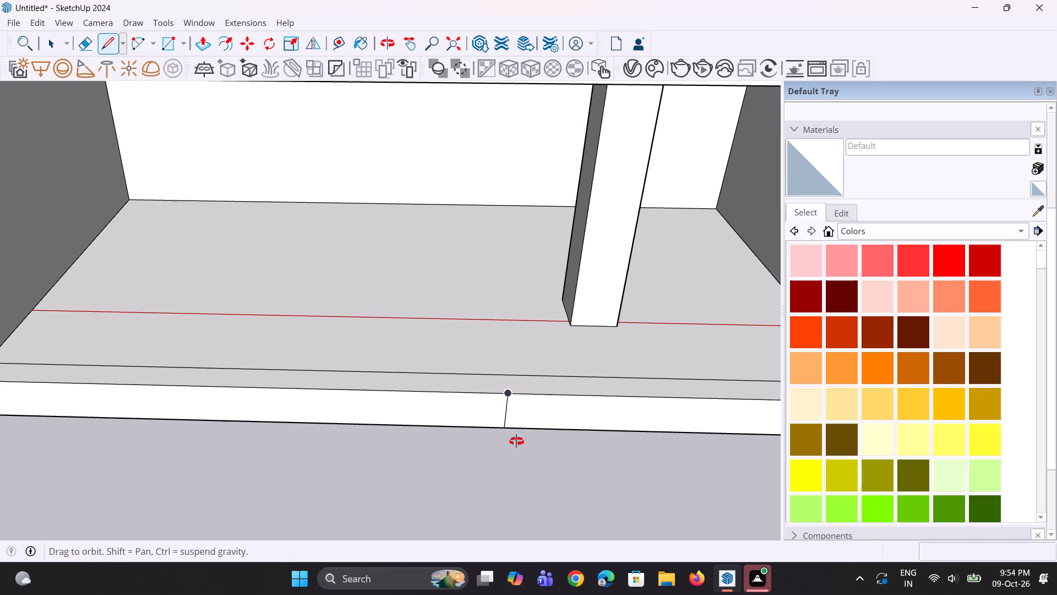
middle_drag(516, 441, 510, 465)
click(503, 424)
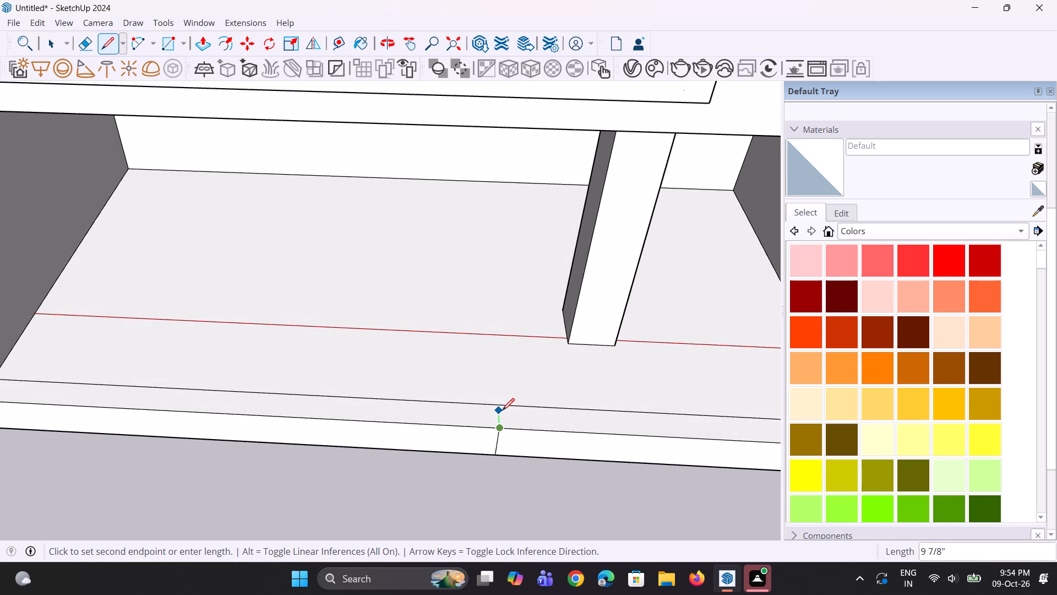
click(500, 403)
Copy both connected lines about 1' 2 5/16" along the slab front, away from the origin.
key(space)
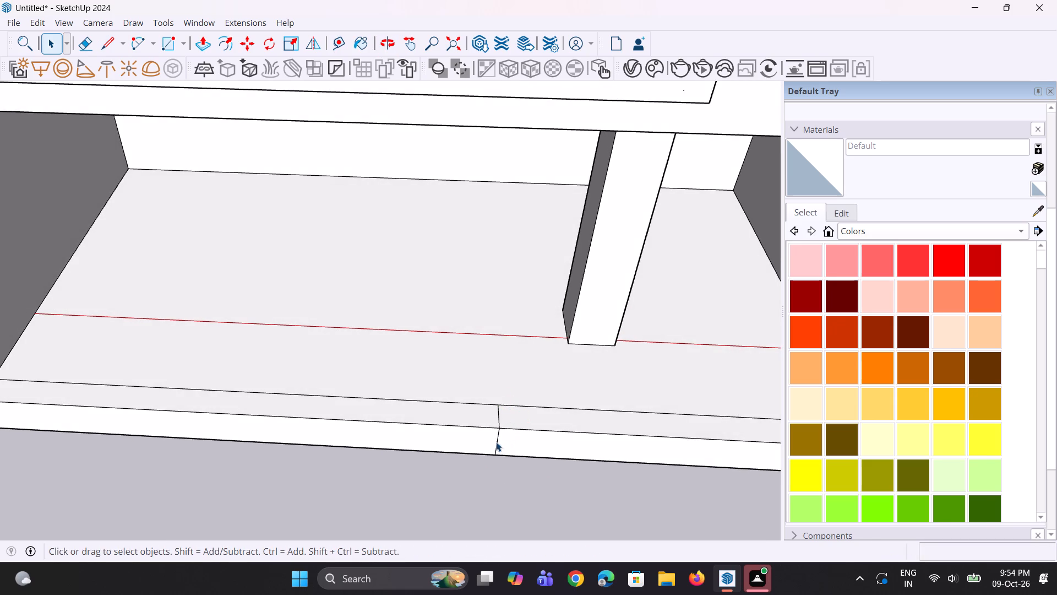
click(496, 442)
ctrl+click(498, 418)
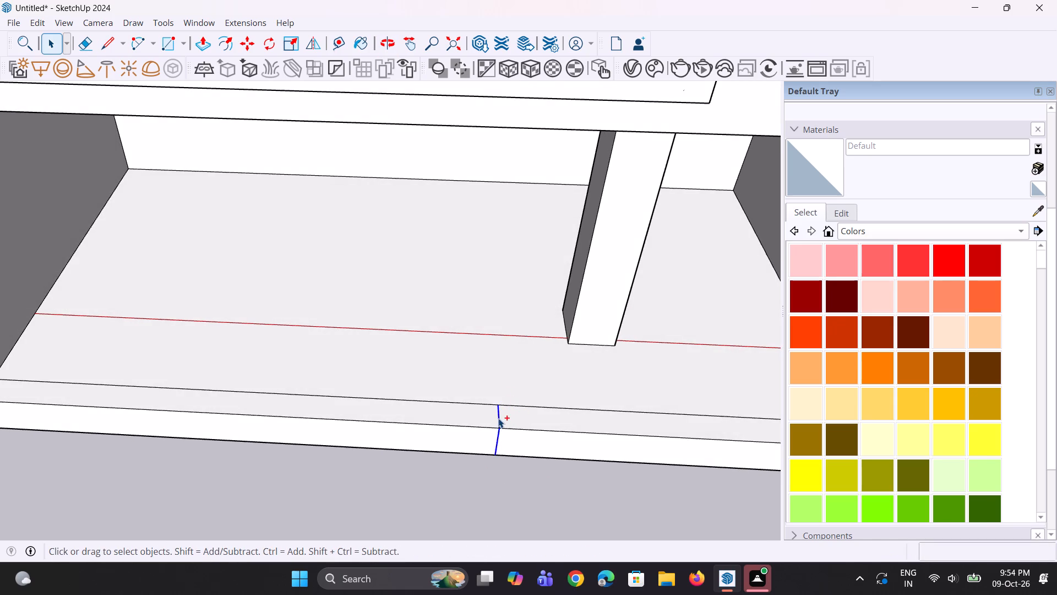
key(m)
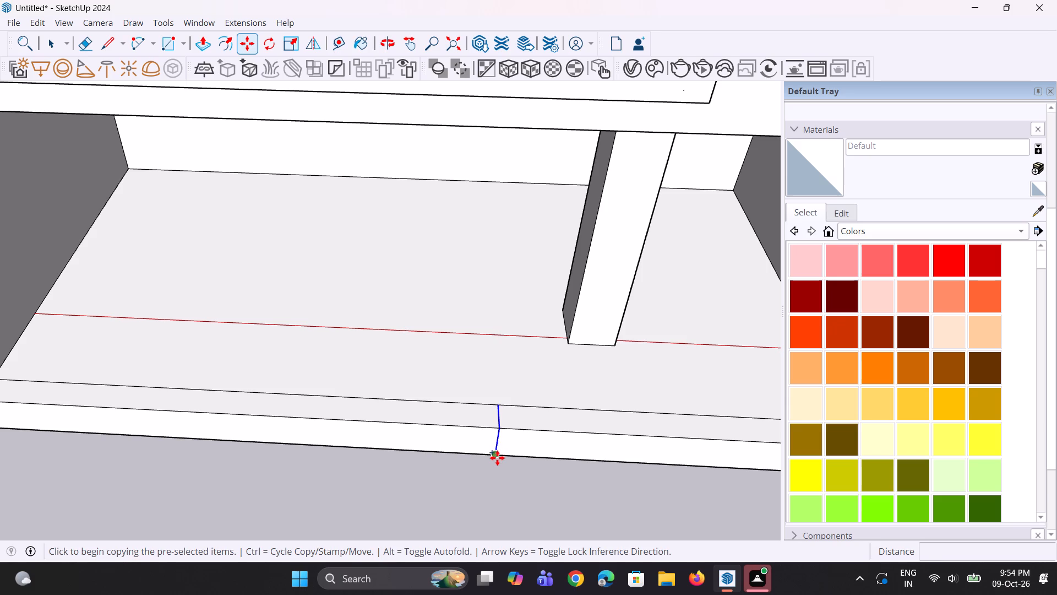
click(497, 458)
click(528, 463)
middle_drag(528, 458, 528, 456)
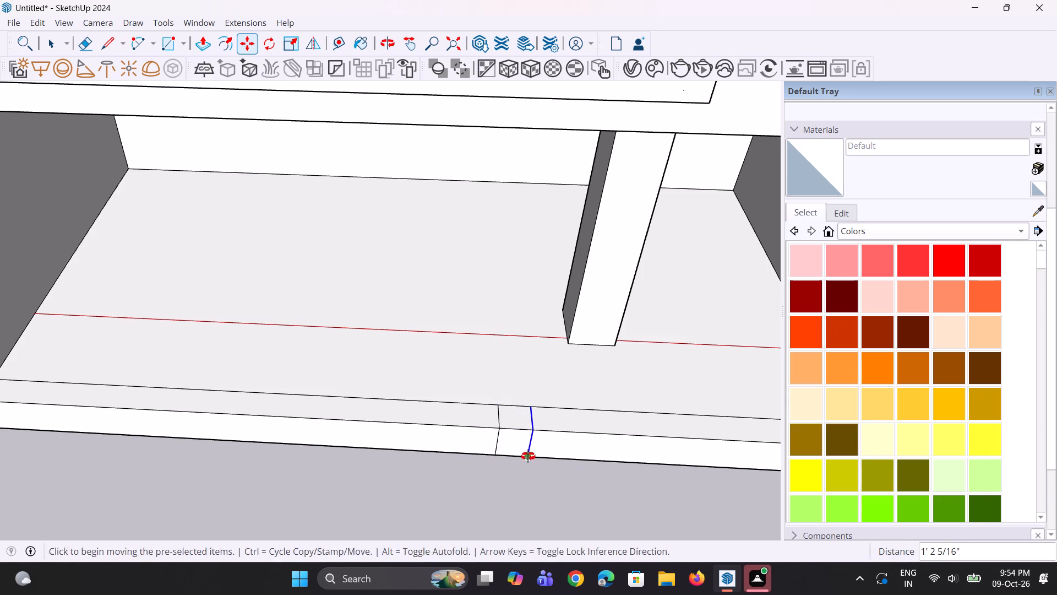
middle_drag(528, 456, 498, 375)
key(space)
key(space)
Lower the strip section between the lines about 1' 3 3/4" and raise it about 9' 4 15/16" level with the front post's top.
middle_drag(504, 412, 514, 430)
key(p)
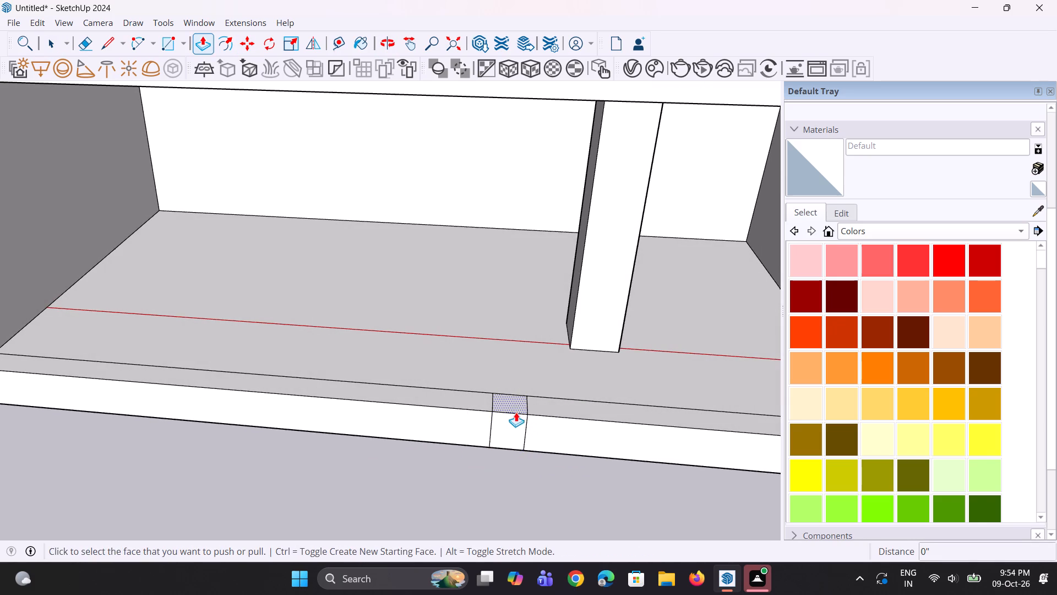
click(515, 410)
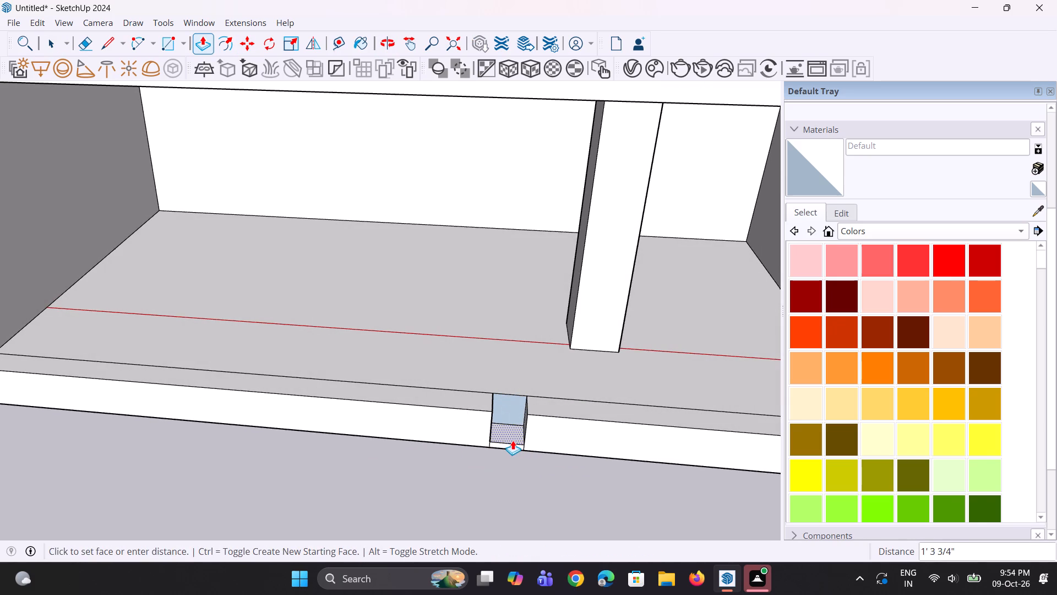
click(513, 441)
click(511, 434)
scroll(529, 381, down, 2)
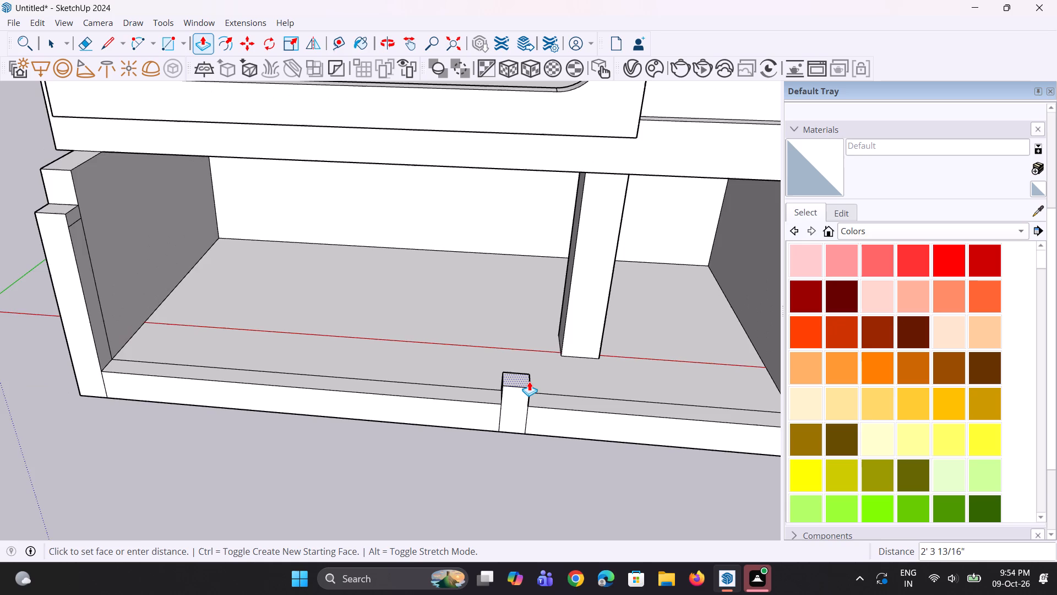
scroll(529, 381, down, 4)
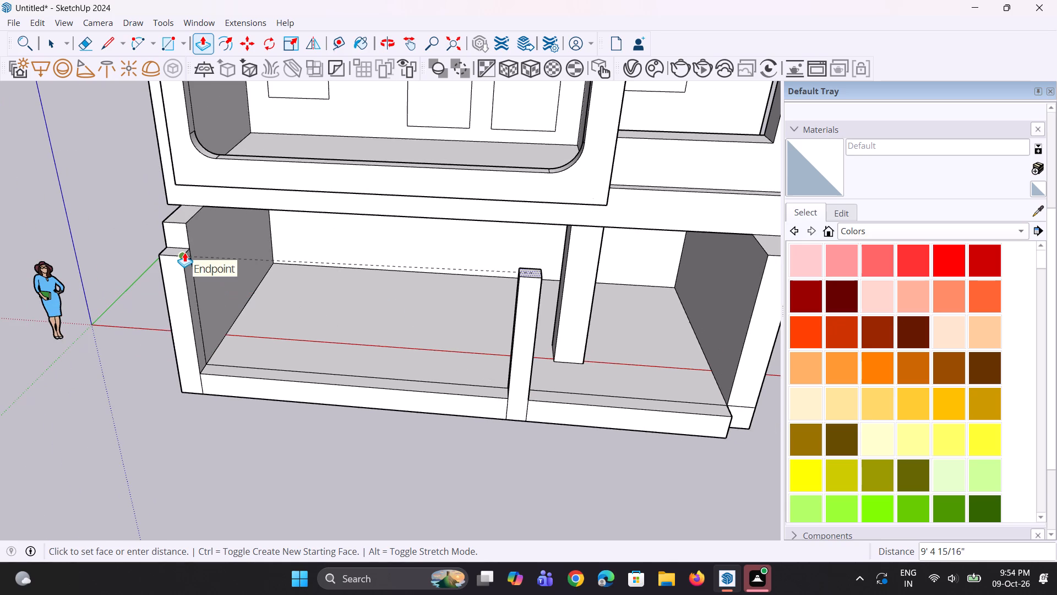
click(184, 252)
middle_drag(246, 312, 275, 299)
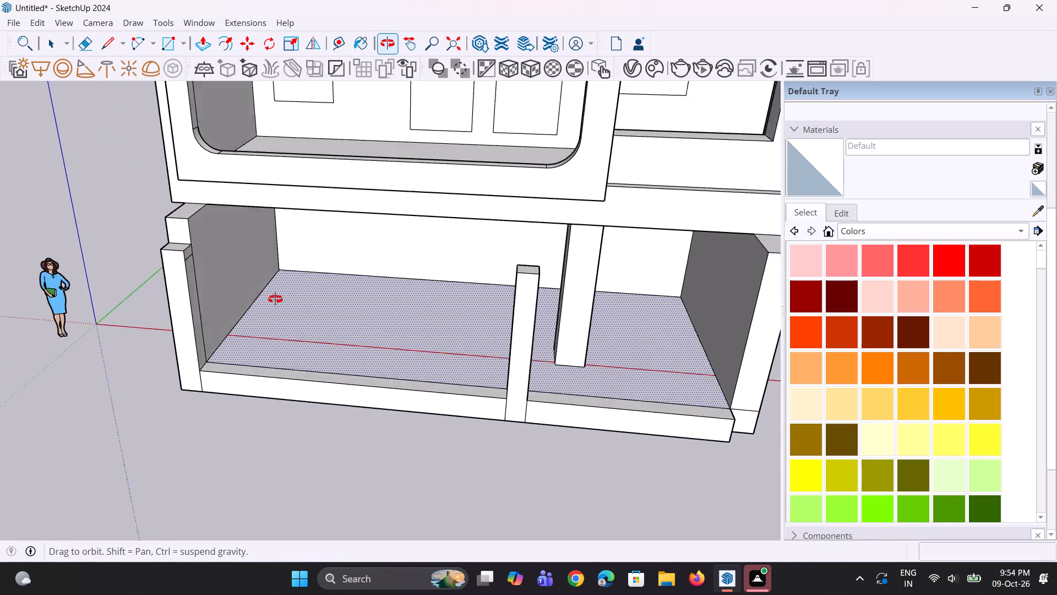
Undo the intermediate post's last raise and pull its lowered base face up about 8' 9 11/16" to the corner post's seam.
middle_drag(275, 299, 226, 289)
key(ctrl+z)
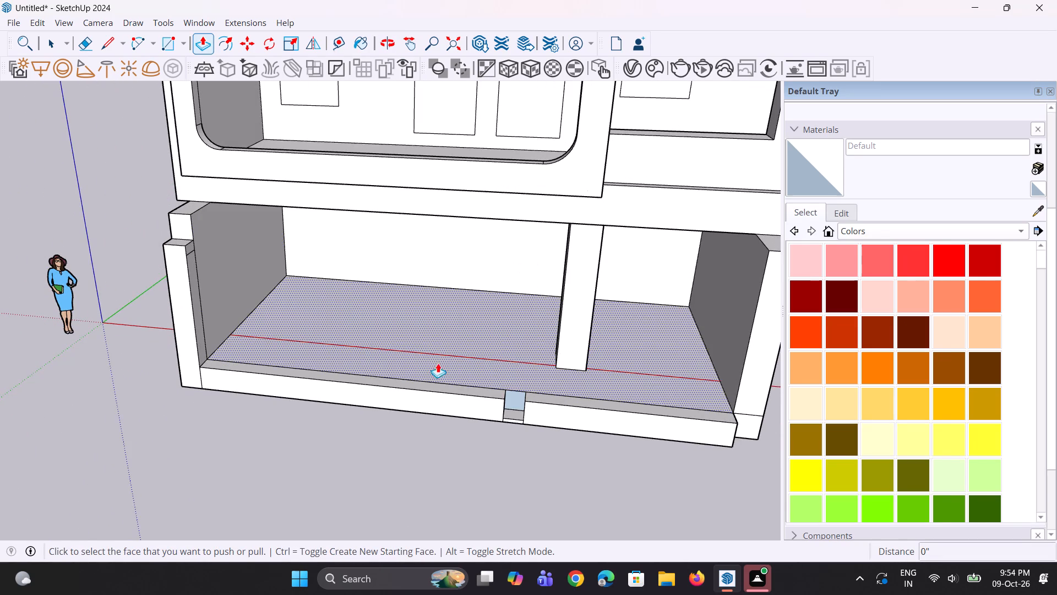
click(513, 411)
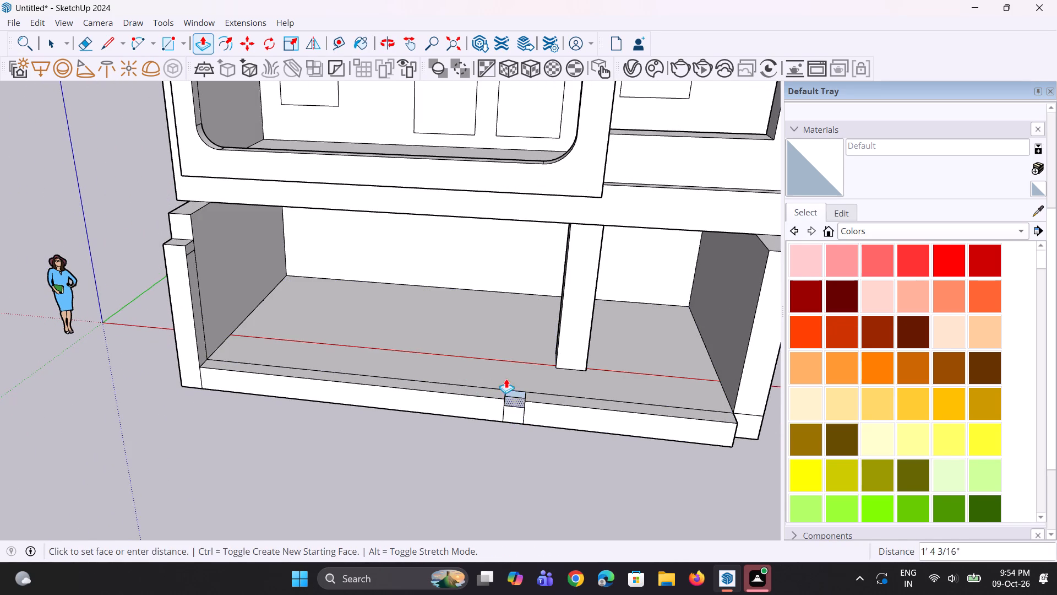
scroll(196, 274, up, 2)
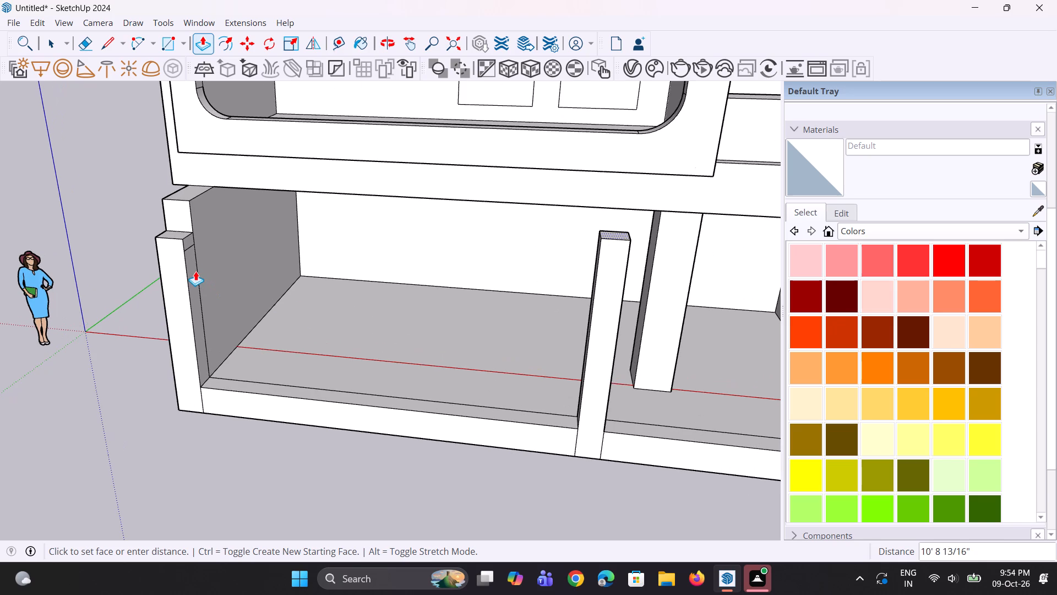
scroll(189, 260, up, 1)
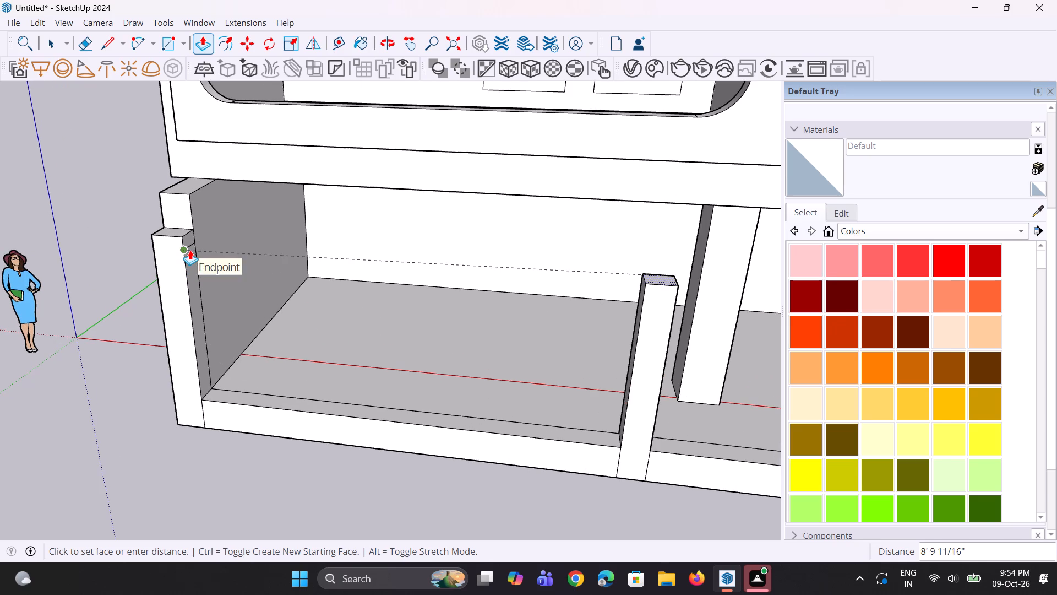
click(190, 250)
click(657, 274)
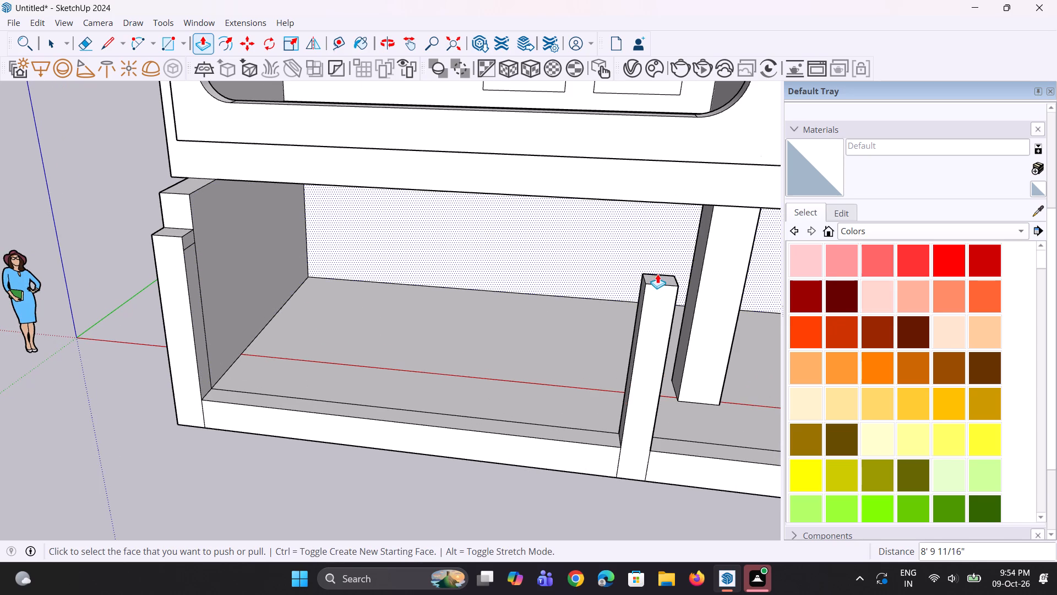
key(Escape)
Extend the intermediate post's top about 7 1/4" as a new section, level with the corner post's top.
middle_drag(657, 338, 628, 408)
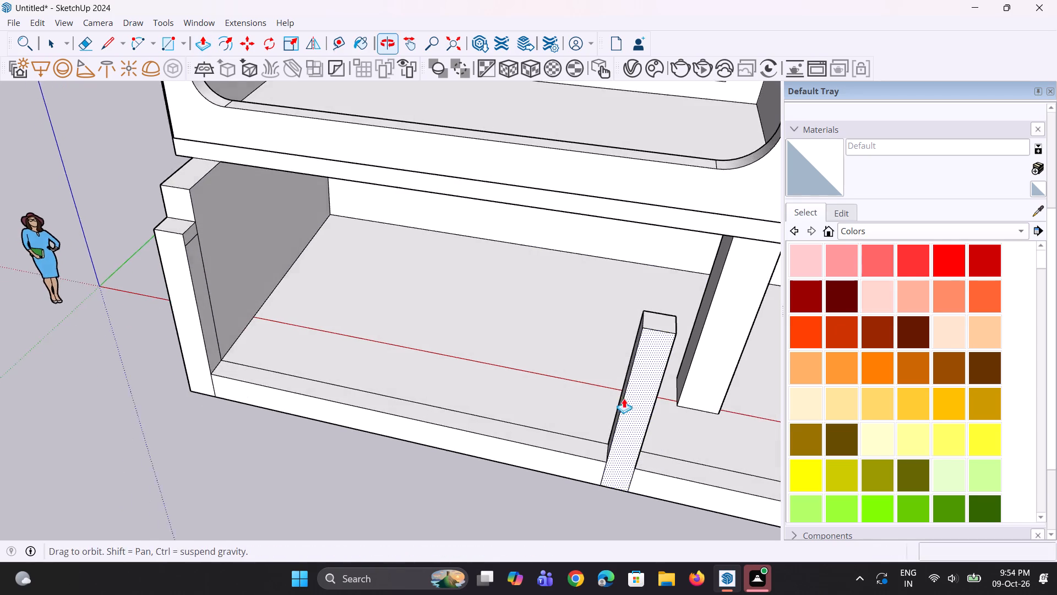
scroll(649, 329, up, 1)
click(652, 322)
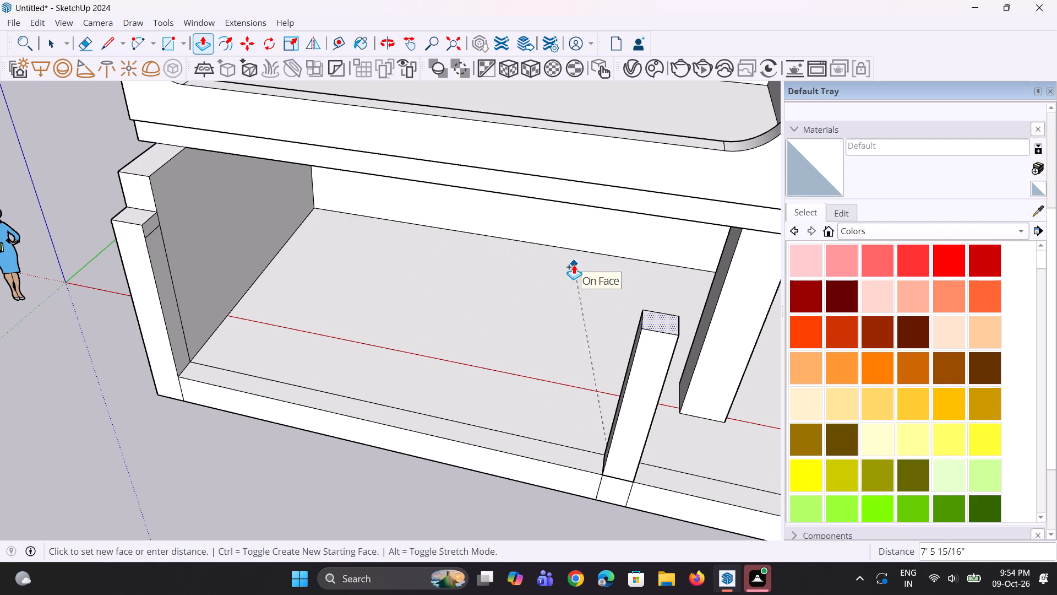
key(Escape)
click(658, 317)
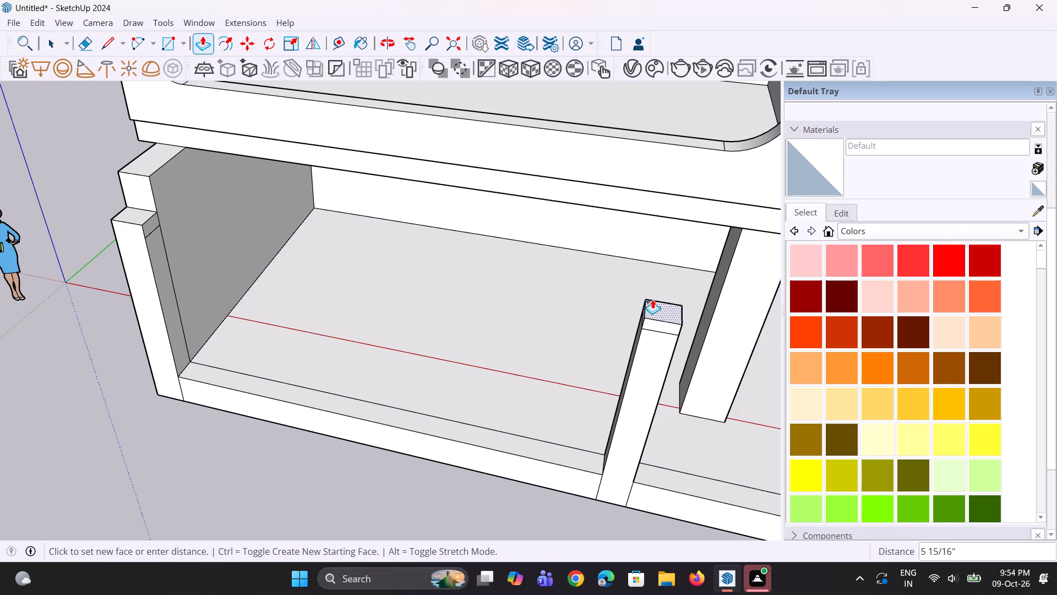
click(147, 212)
Pull the slab extension's far end out about 1' 7 1/16", flush with the side wall's outer face.
scroll(347, 299, up, 1)
middle_drag(353, 299, 359, 250)
scroll(359, 250, down, 4)
middle_drag(432, 295, 437, 258)
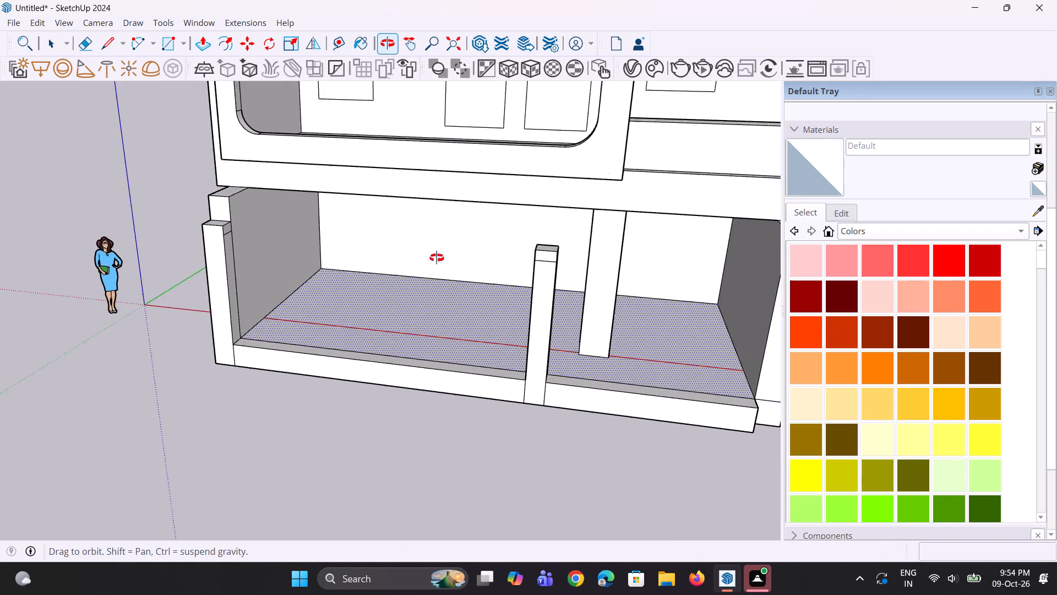
middle_drag(437, 258, 395, 283)
scroll(204, 235, up, 4)
scroll(223, 250, down, 2)
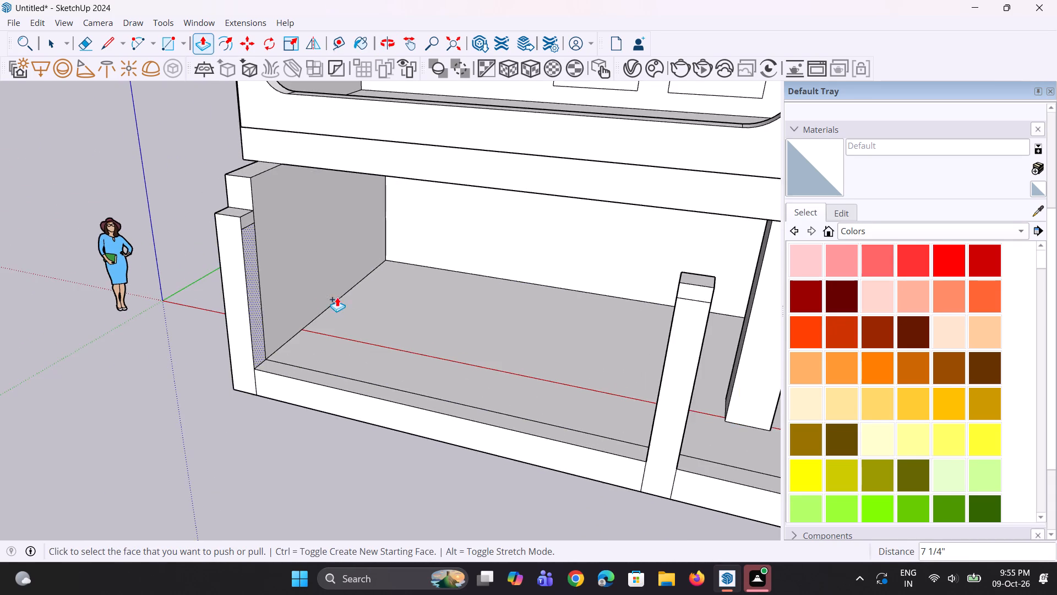
middle_drag(340, 298, 431, 322)
scroll(421, 324, down, 4)
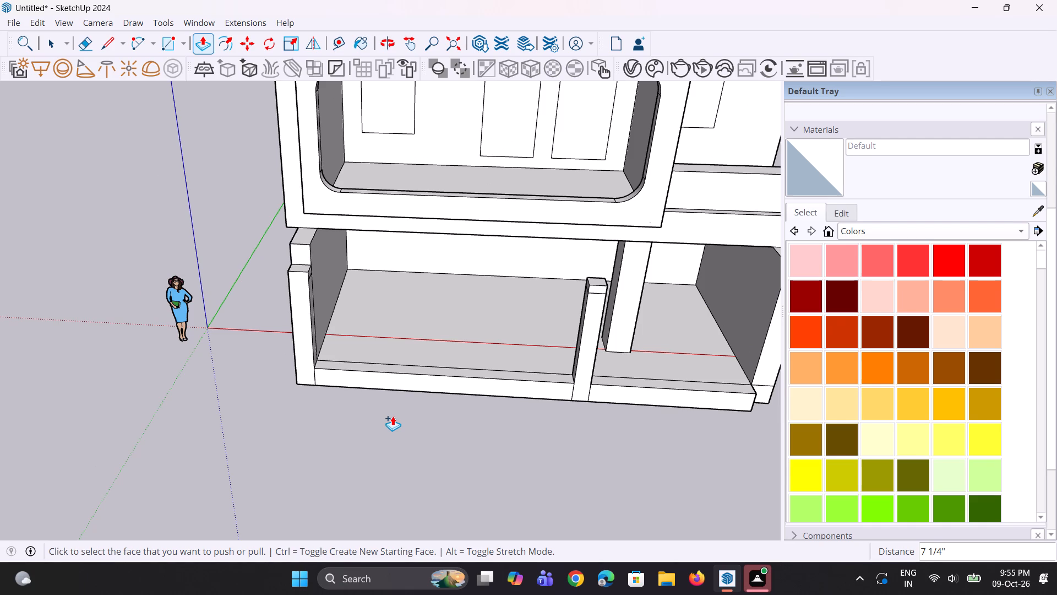
scroll(296, 373, down, 4)
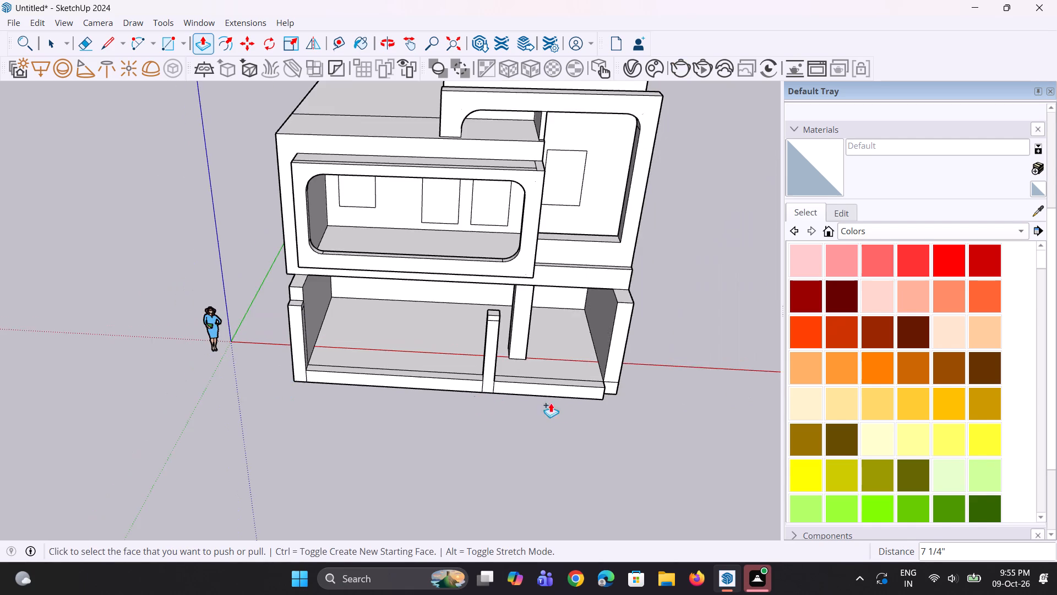
scroll(565, 407, down, 1)
middle_drag(565, 407, 417, 344)
scroll(575, 411, up, 5)
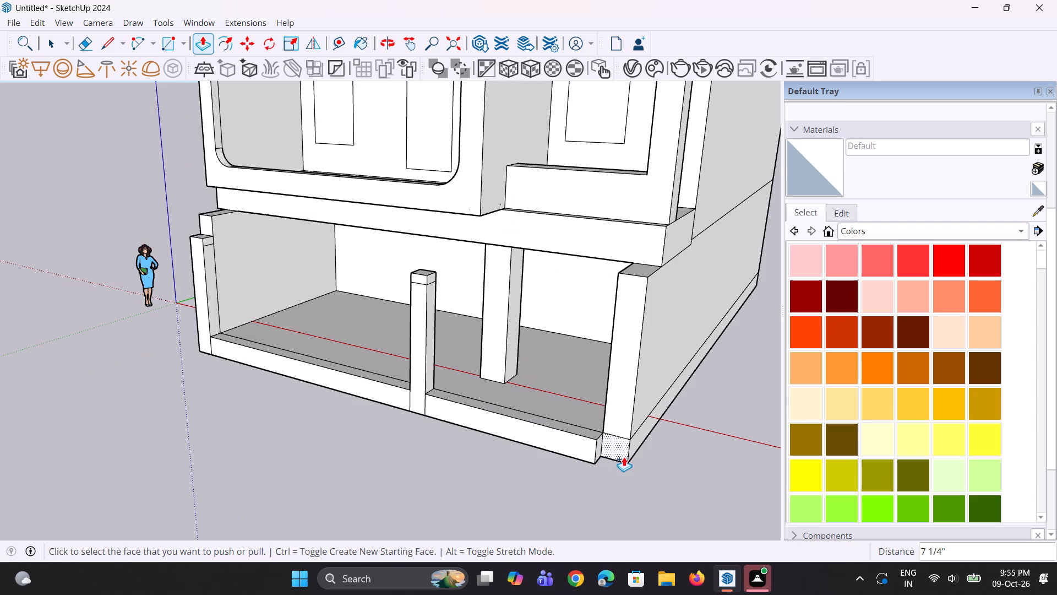
click(602, 455)
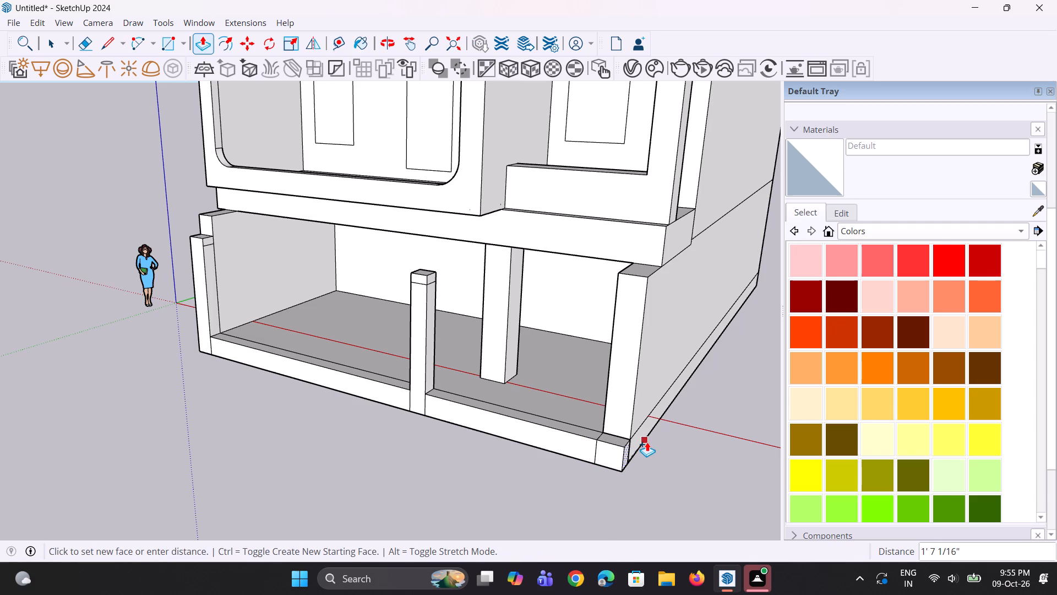
click(647, 442)
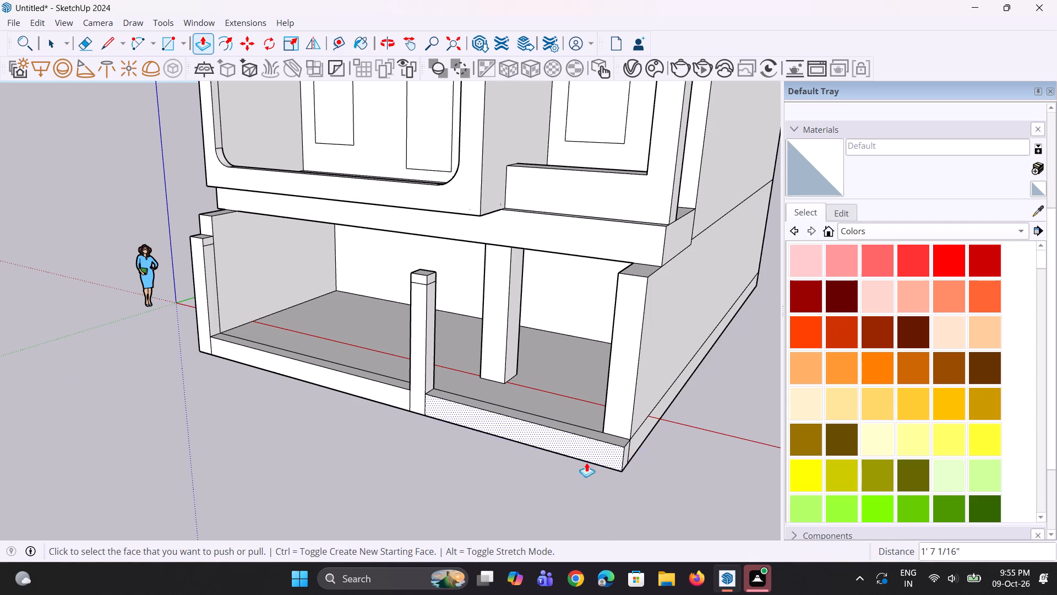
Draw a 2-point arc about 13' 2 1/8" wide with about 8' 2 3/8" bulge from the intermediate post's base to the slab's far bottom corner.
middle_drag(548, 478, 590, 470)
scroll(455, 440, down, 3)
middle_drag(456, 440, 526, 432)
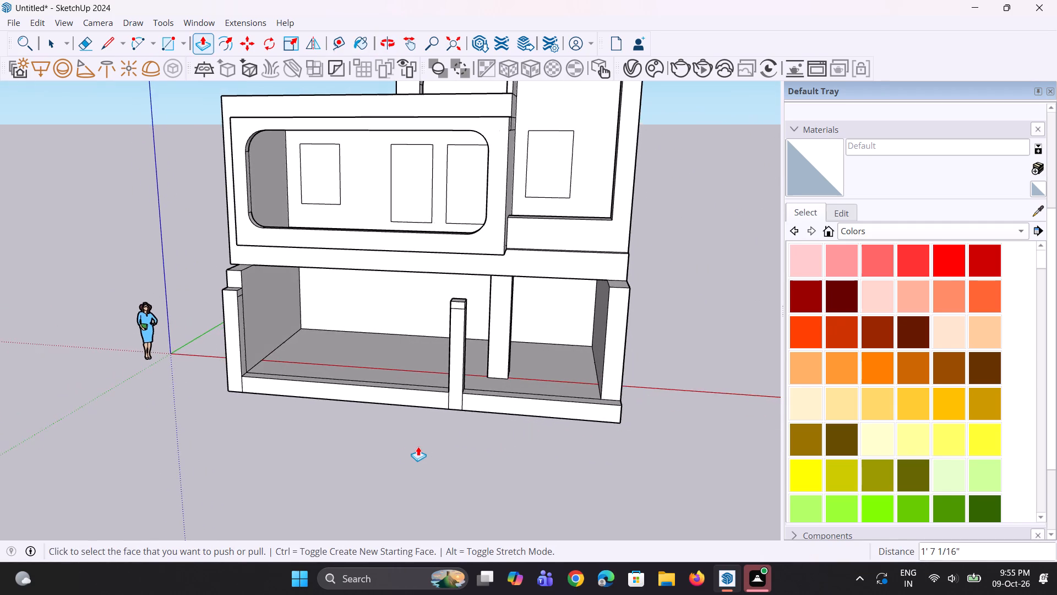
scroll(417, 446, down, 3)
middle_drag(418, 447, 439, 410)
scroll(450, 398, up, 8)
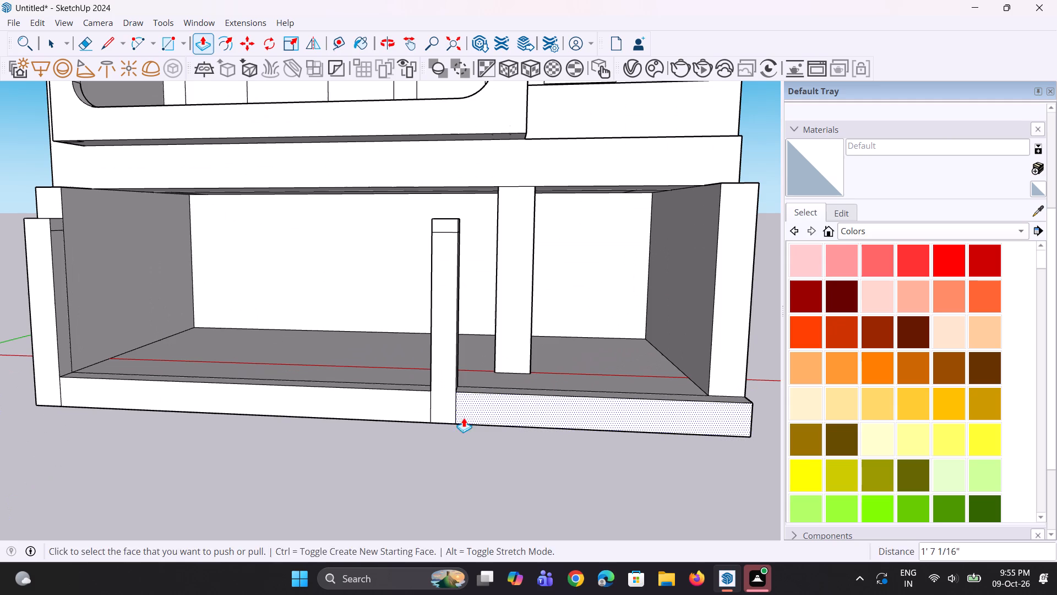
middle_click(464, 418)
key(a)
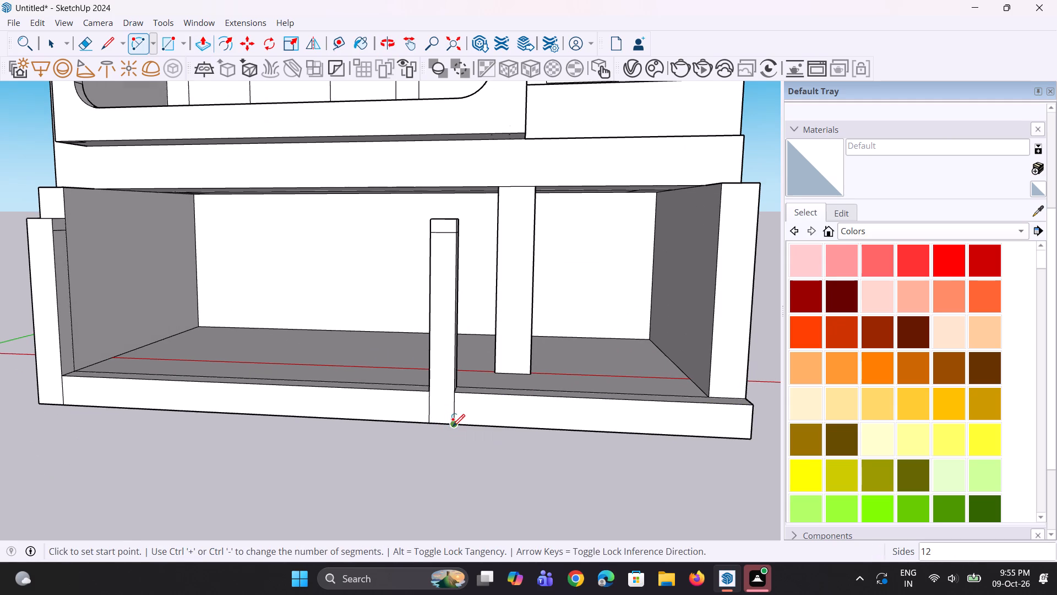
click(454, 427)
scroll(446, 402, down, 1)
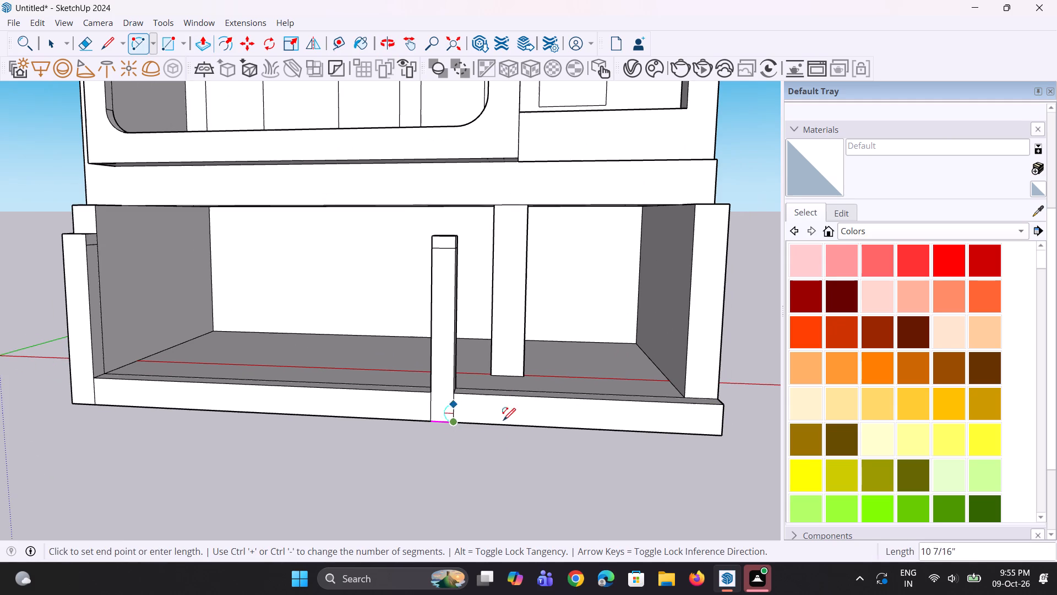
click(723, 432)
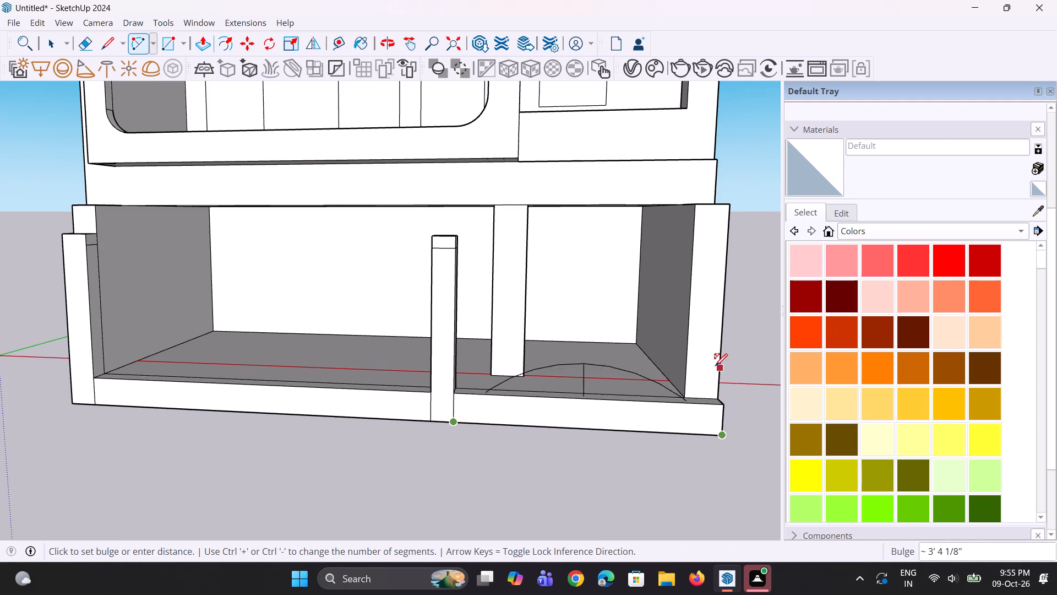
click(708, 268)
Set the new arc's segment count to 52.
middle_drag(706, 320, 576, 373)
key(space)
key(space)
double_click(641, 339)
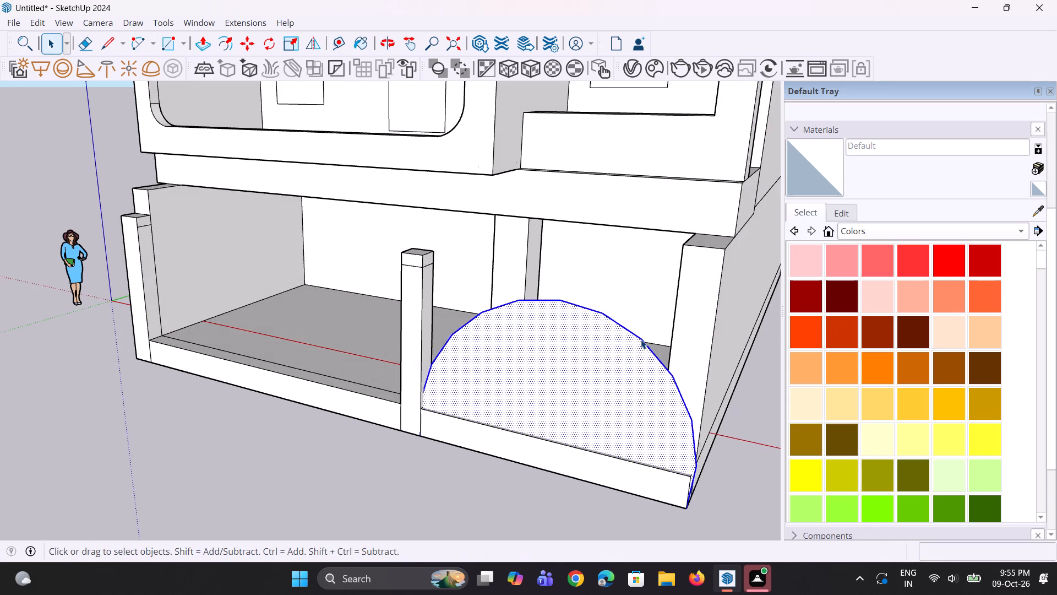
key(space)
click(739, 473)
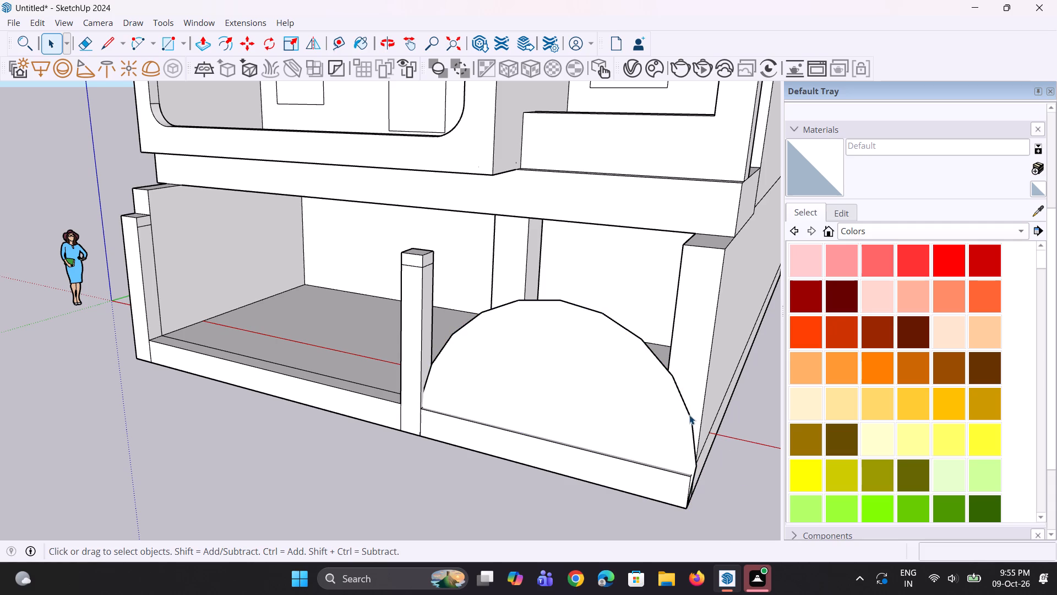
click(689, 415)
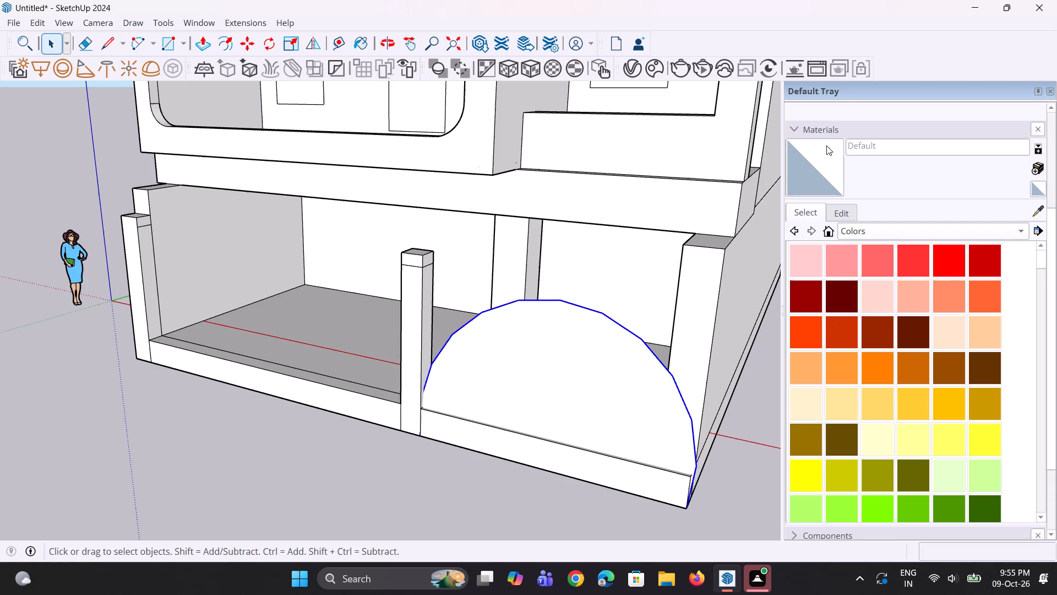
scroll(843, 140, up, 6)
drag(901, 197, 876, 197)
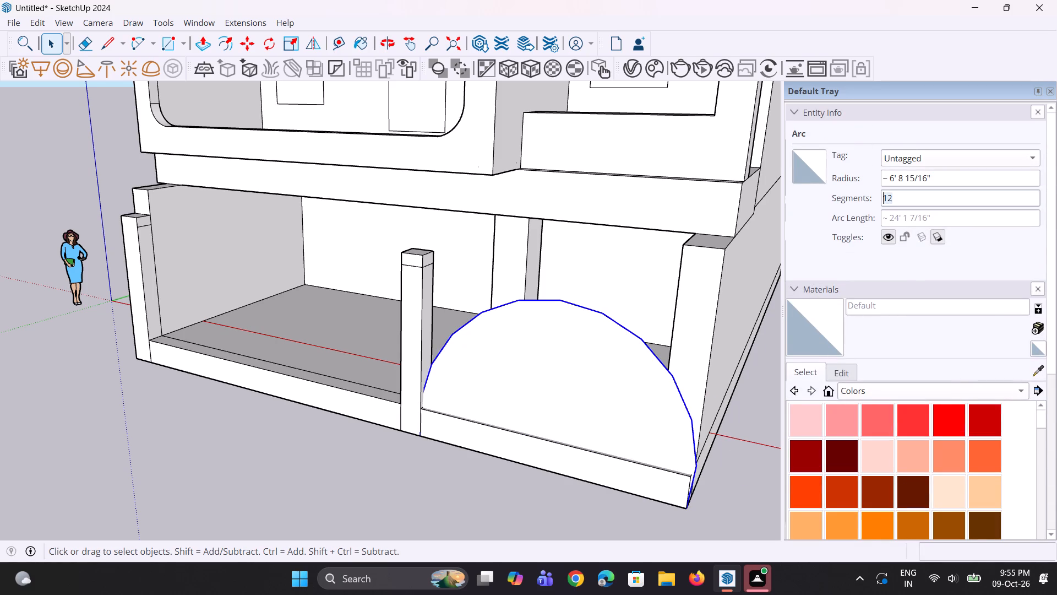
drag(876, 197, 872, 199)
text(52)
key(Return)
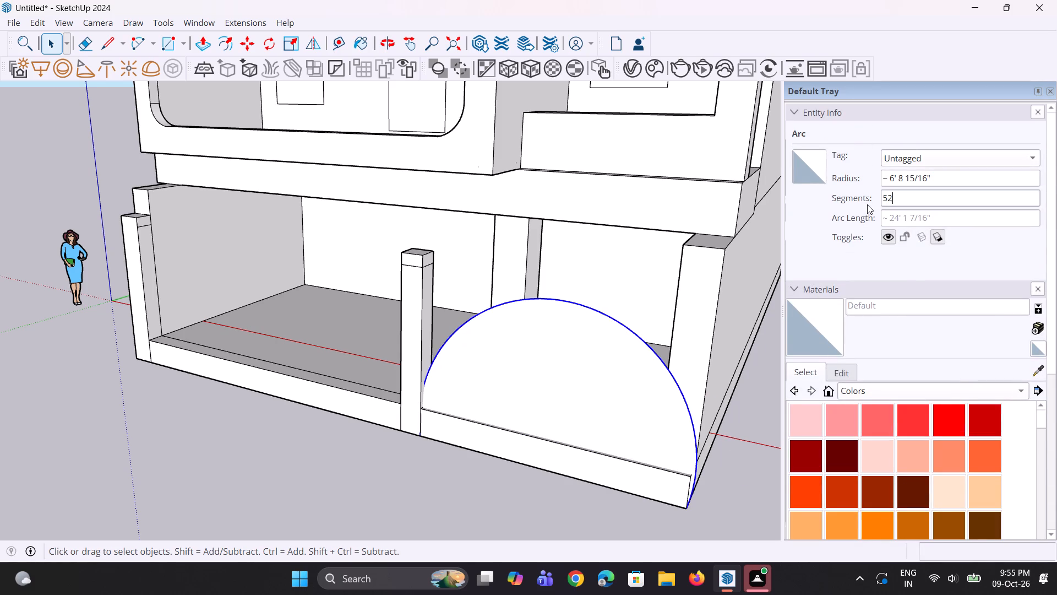
Examine from the side how the arc lines up with the slab's front face.
scroll(861, 202, up, 1)
scroll(605, 429, down, 4)
middle_drag(608, 430, 184, 446)
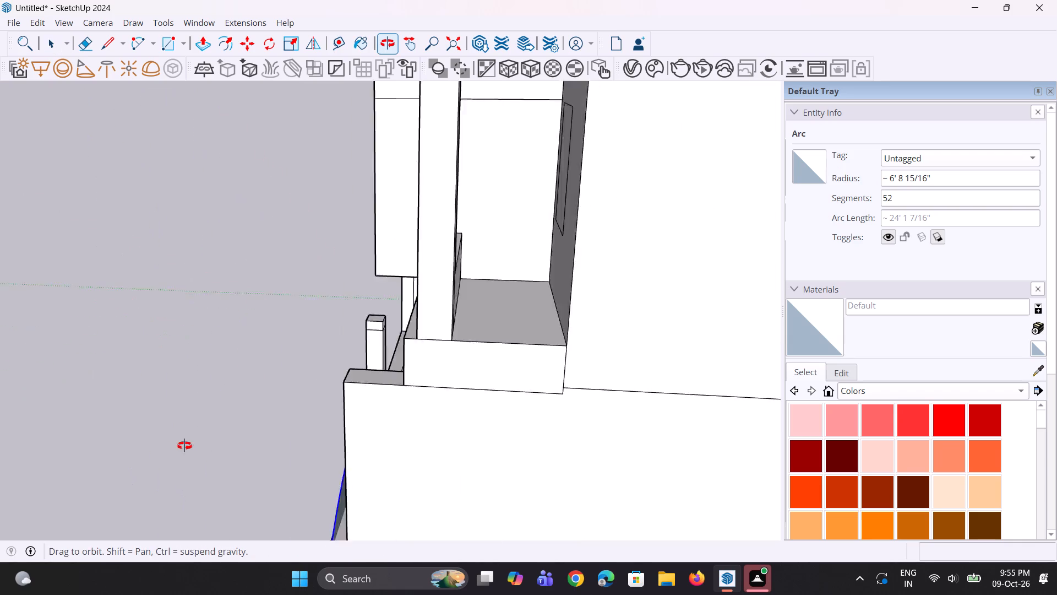
middle_drag(184, 446, 317, 415)
scroll(391, 440, up, 3)
middle_drag(410, 447, 421, 451)
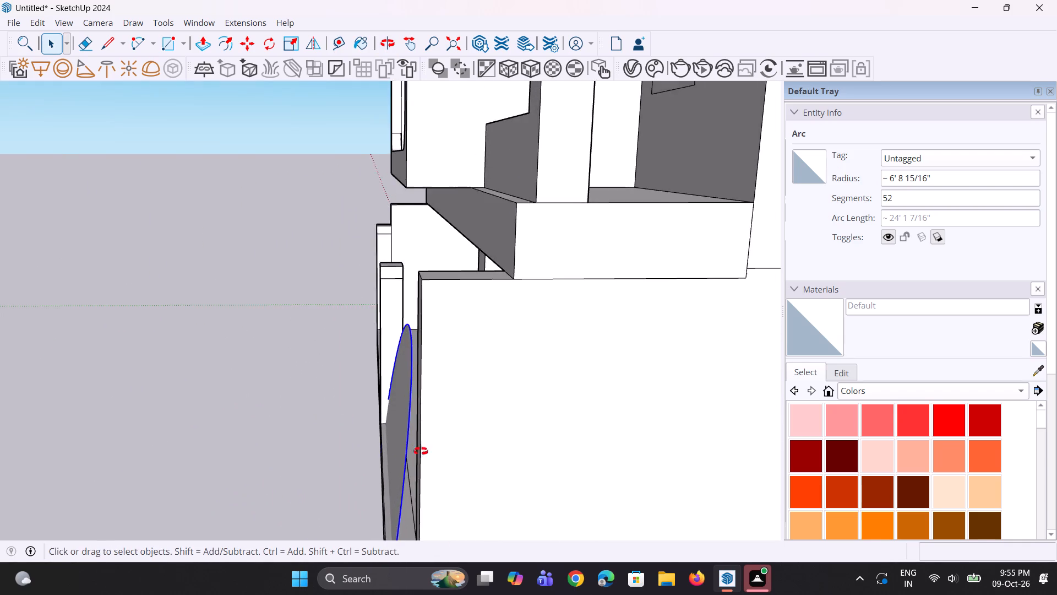
middle_drag(421, 451, 502, 450)
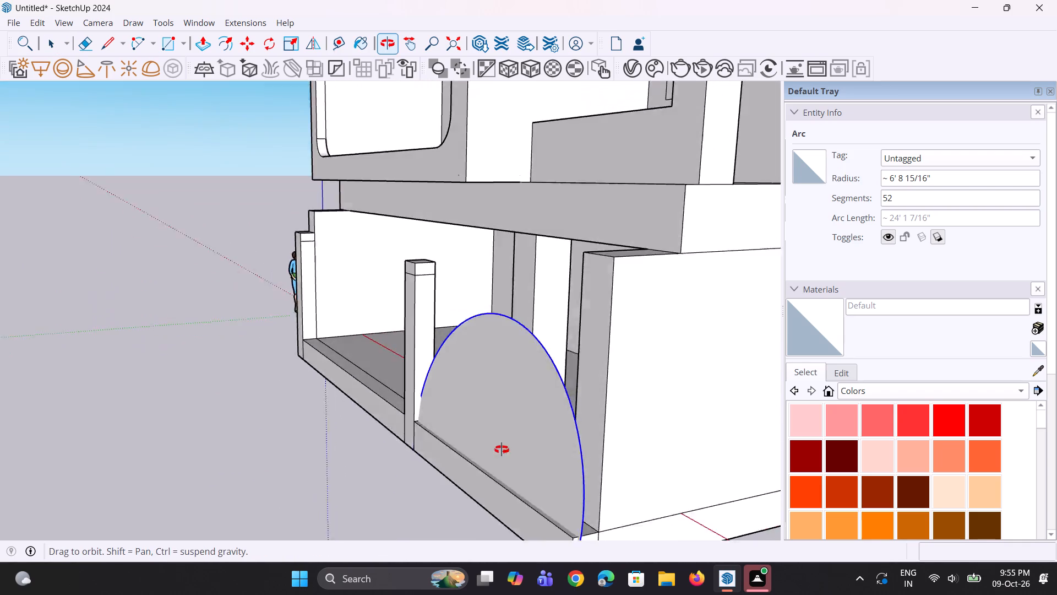
middle_drag(502, 450, 652, 399)
scroll(467, 413, down, 3)
middle_drag(466, 415, 541, 466)
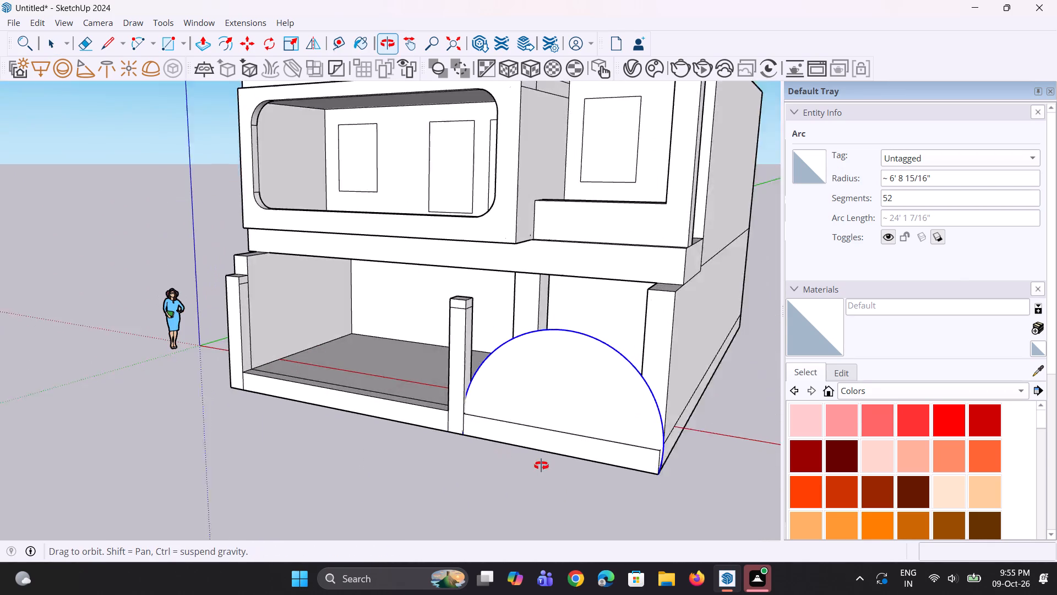
middle_drag(541, 466, 546, 482)
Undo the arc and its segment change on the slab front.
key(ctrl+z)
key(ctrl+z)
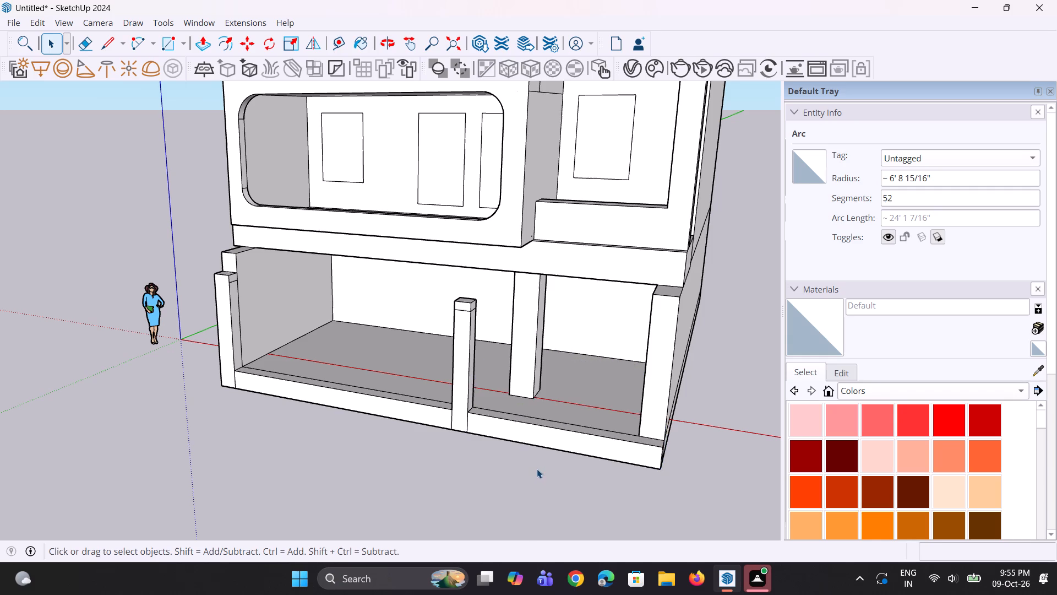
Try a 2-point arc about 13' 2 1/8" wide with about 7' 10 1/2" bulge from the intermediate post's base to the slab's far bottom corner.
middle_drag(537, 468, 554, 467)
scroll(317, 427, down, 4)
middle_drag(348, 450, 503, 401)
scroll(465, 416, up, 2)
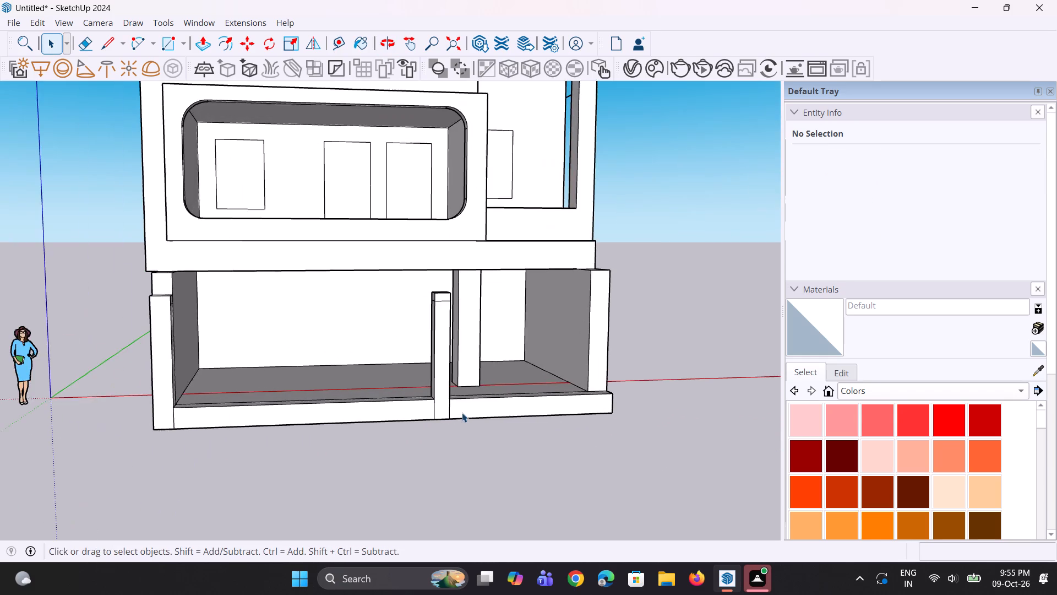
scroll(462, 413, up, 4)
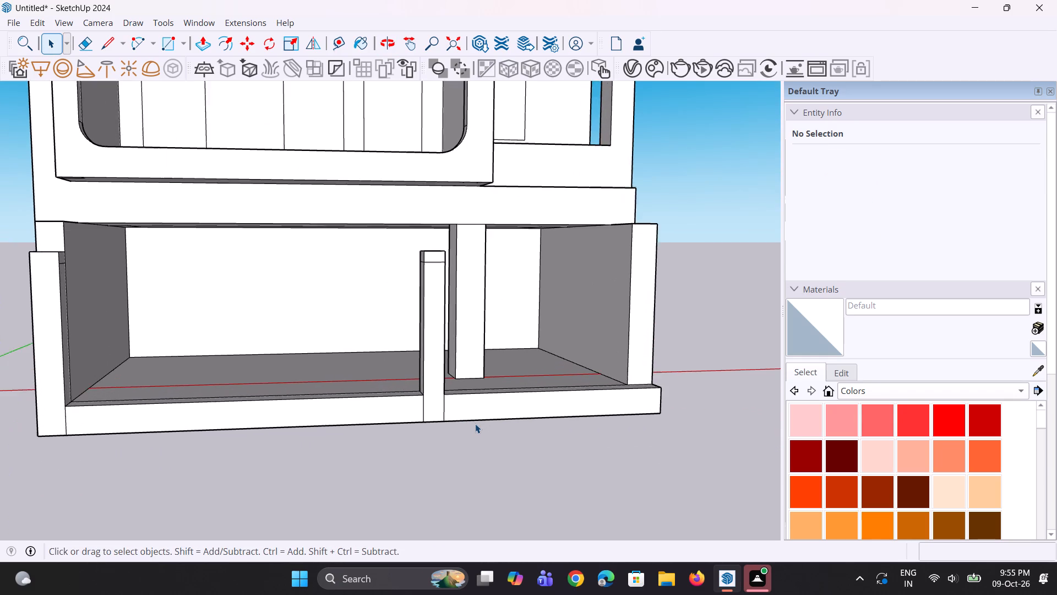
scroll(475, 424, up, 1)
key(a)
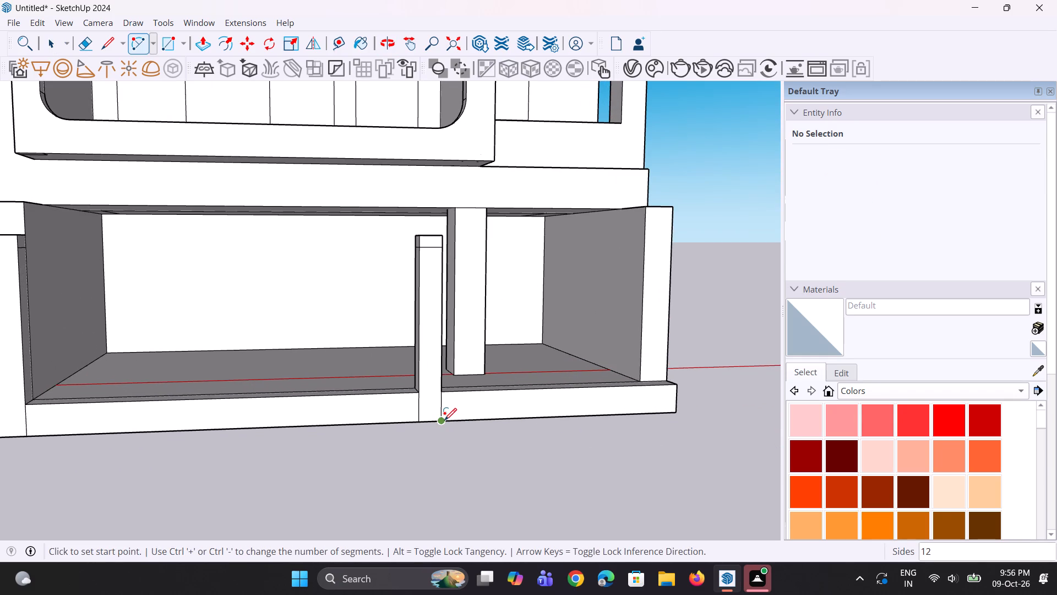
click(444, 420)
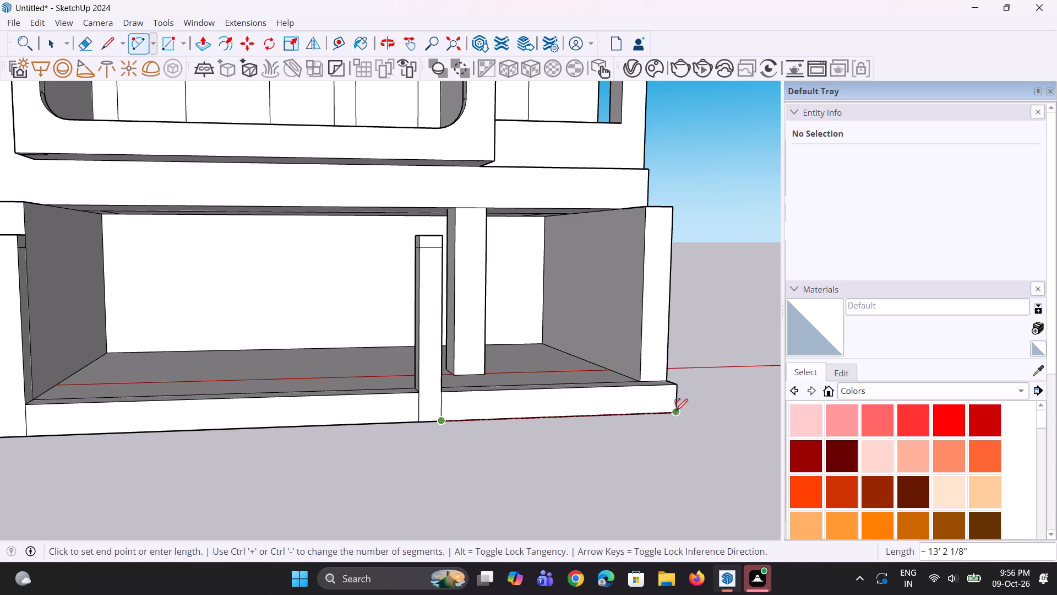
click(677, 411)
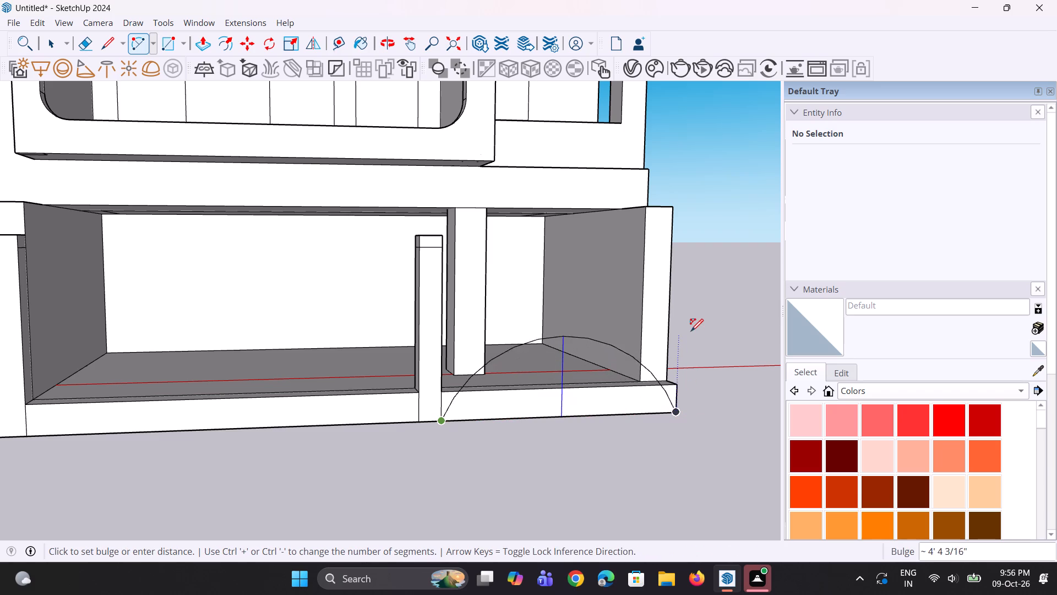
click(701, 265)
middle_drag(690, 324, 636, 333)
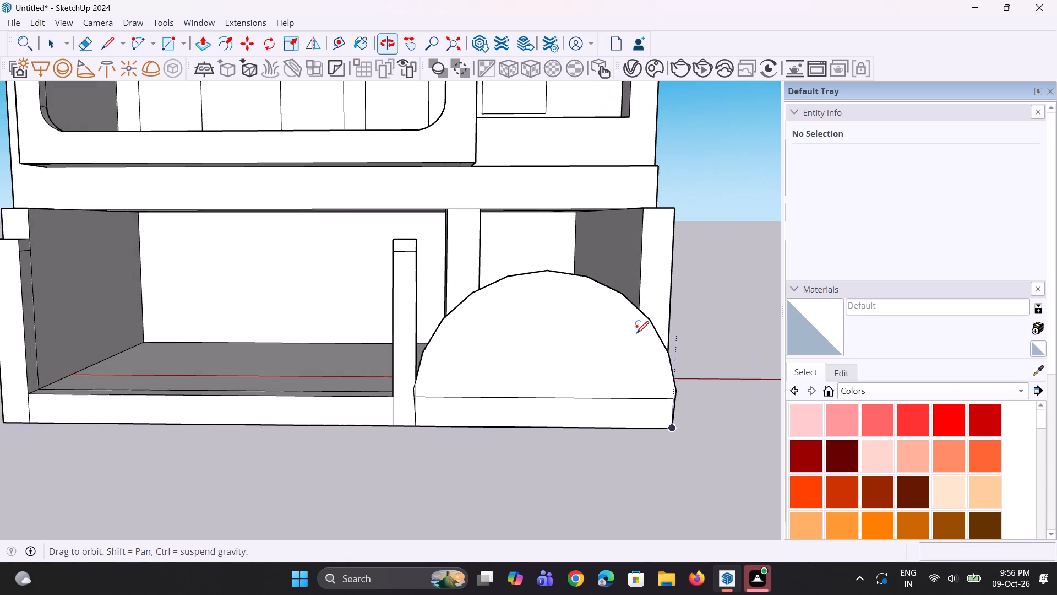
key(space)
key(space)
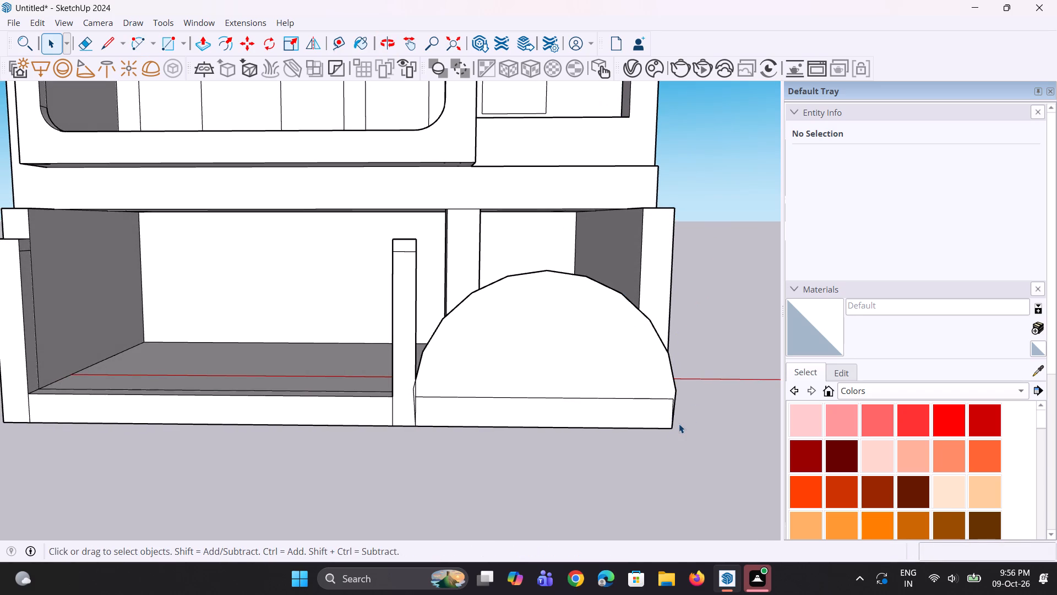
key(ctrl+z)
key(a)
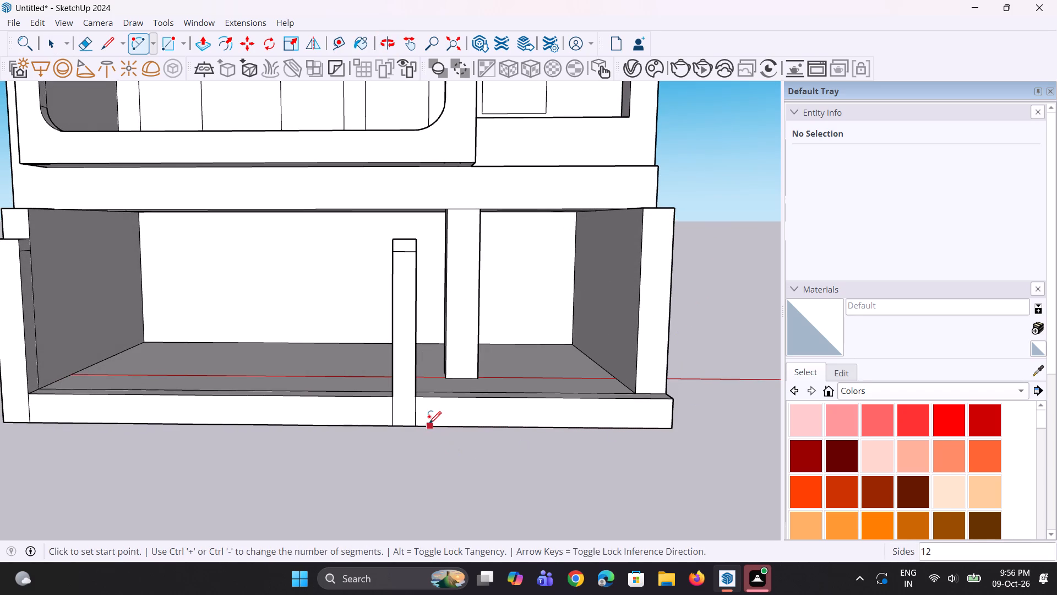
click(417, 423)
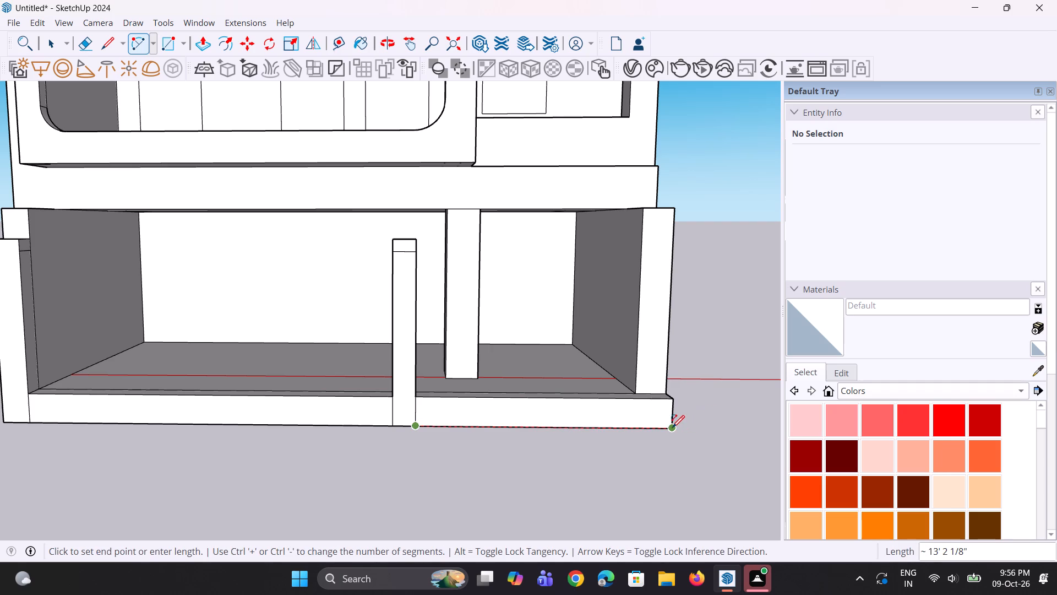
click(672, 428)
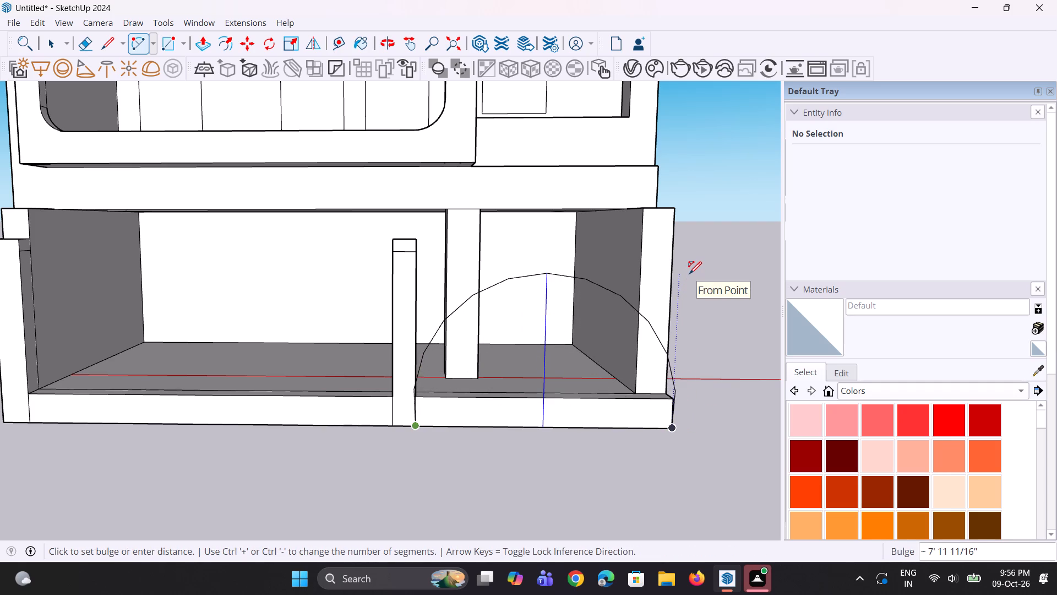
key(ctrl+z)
Draw a 2-point arc about 12' 4" wide with about 8' 8" bulge from just beside the intermediate post to the slab's far bottom corner.
scroll(445, 434, up, 2)
click(429, 422)
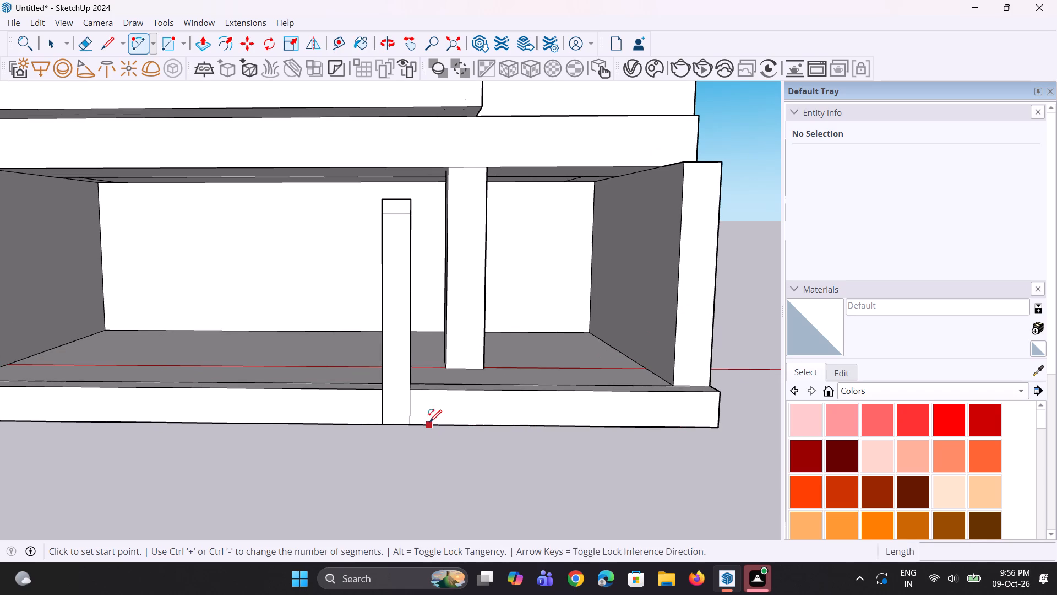
click(718, 426)
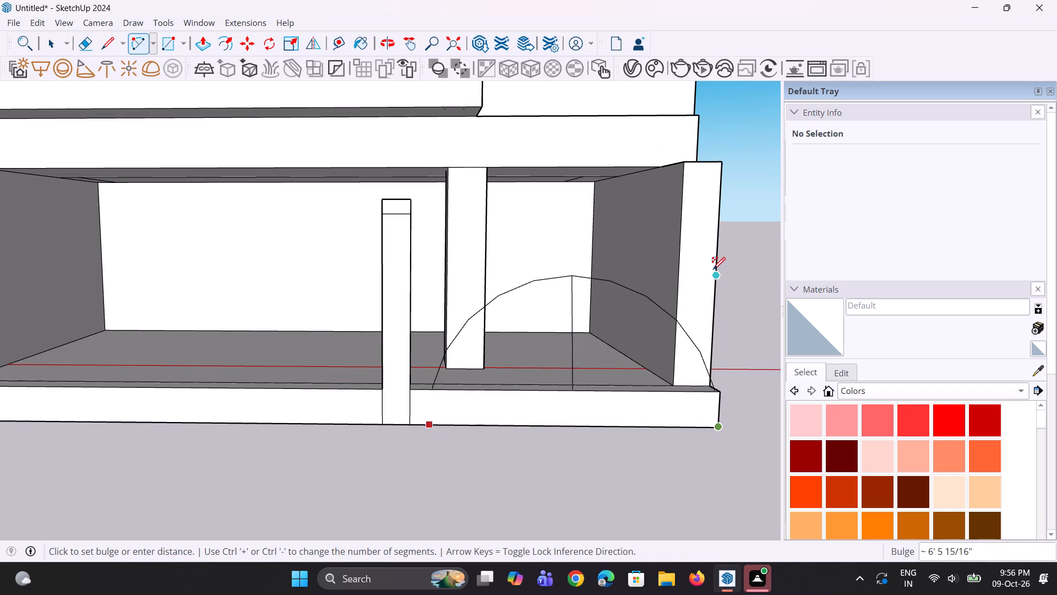
click(743, 223)
Set the new arc's segment count to 52.
middle_drag(733, 353, 678, 365)
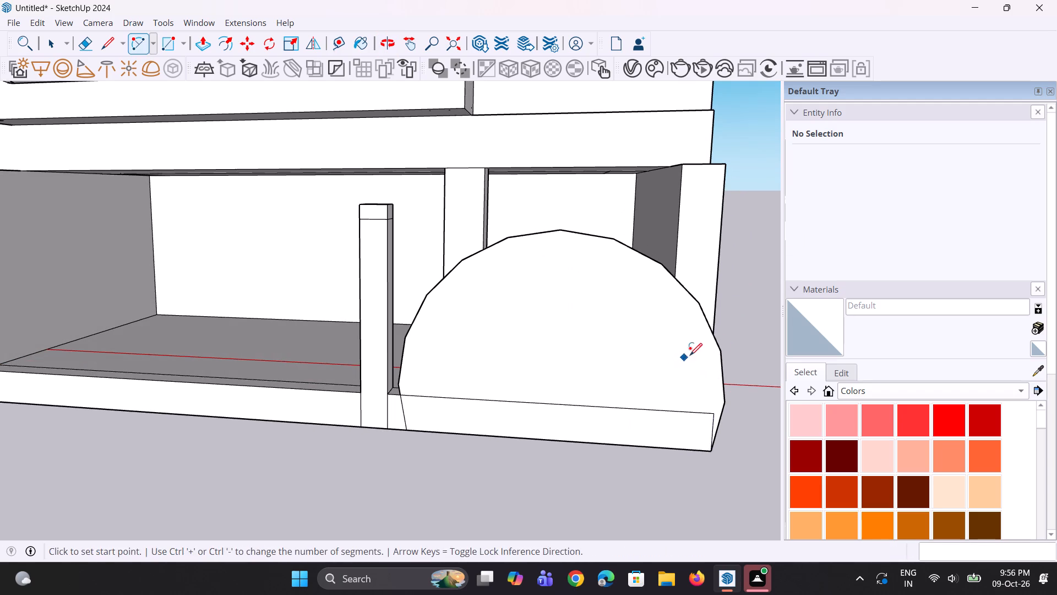
key(space)
click(720, 350)
drag(898, 198, 856, 204)
key(5)
key(2)
key(Return)
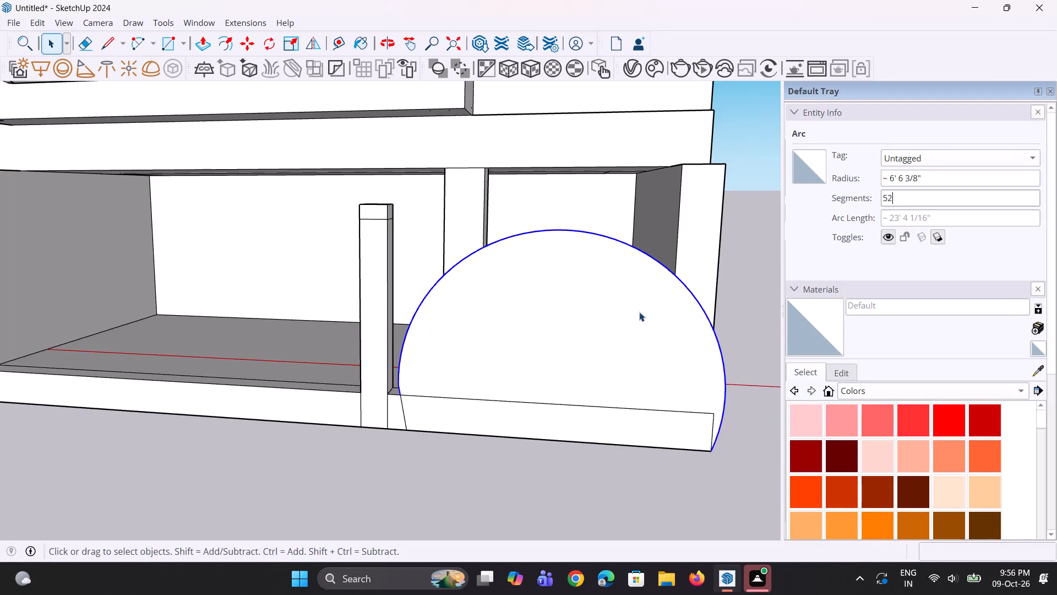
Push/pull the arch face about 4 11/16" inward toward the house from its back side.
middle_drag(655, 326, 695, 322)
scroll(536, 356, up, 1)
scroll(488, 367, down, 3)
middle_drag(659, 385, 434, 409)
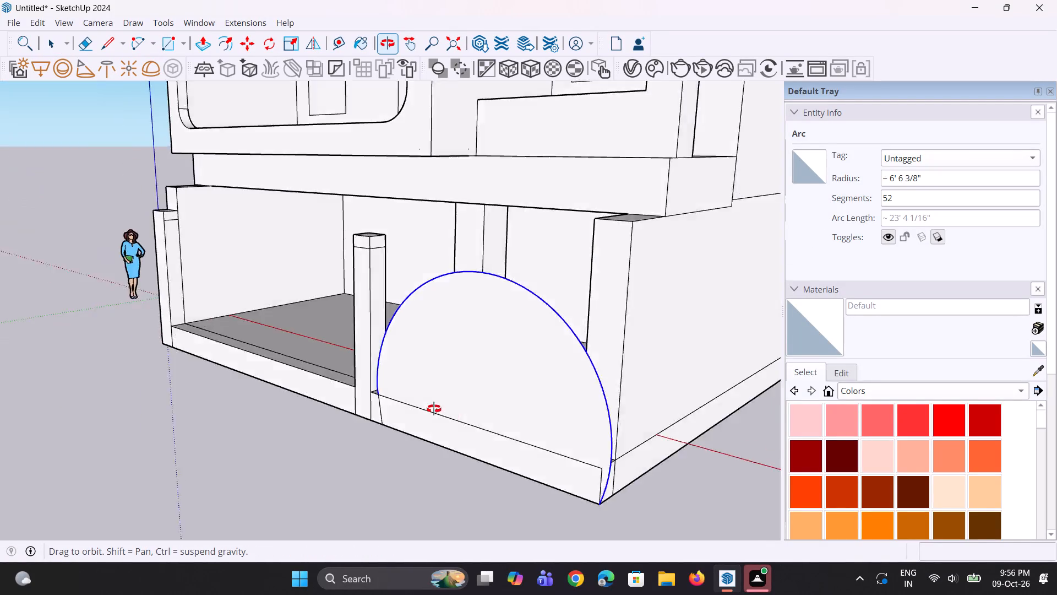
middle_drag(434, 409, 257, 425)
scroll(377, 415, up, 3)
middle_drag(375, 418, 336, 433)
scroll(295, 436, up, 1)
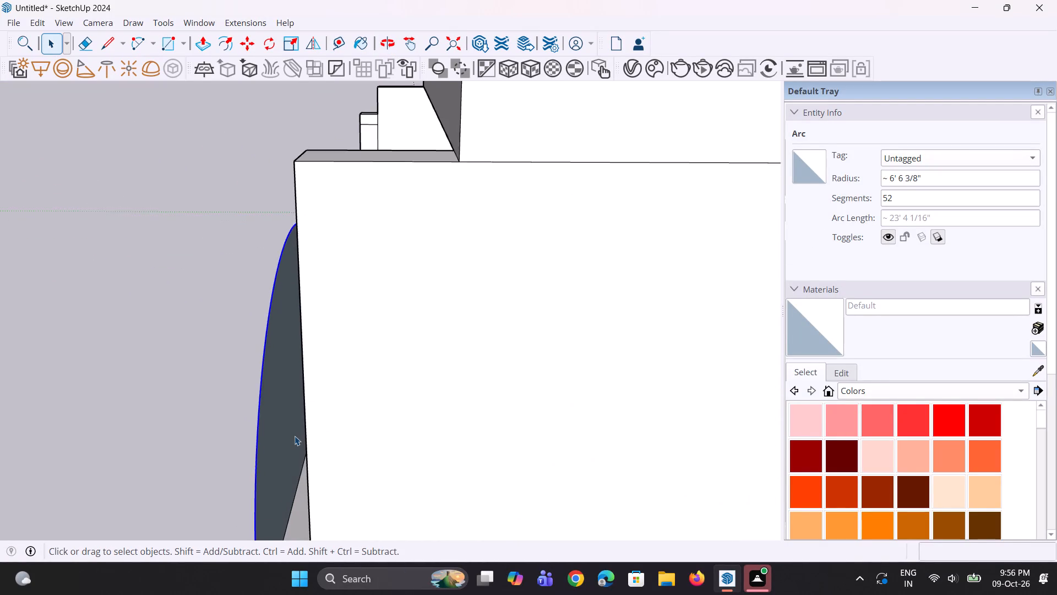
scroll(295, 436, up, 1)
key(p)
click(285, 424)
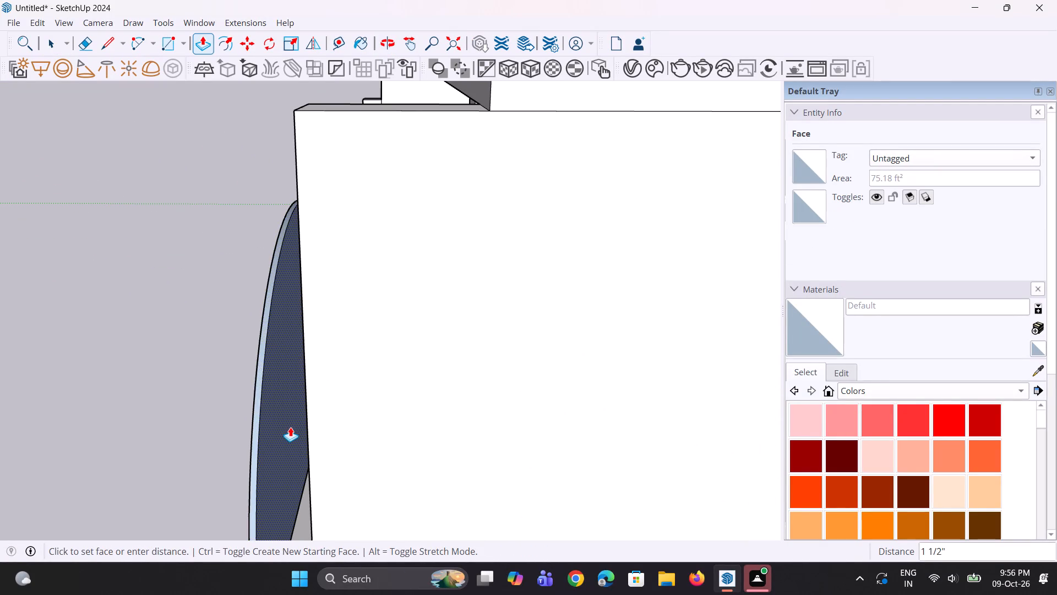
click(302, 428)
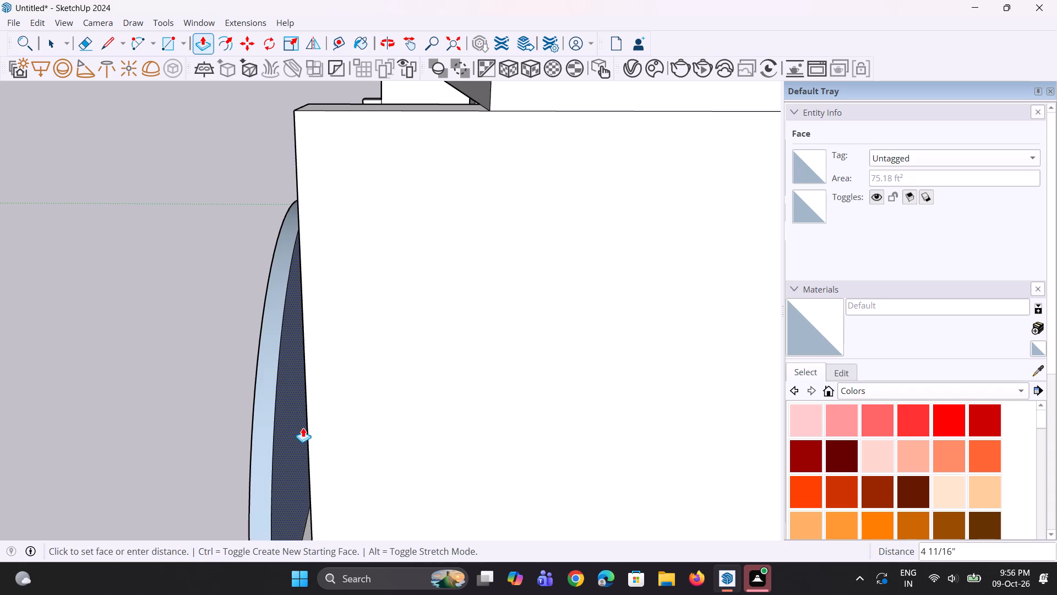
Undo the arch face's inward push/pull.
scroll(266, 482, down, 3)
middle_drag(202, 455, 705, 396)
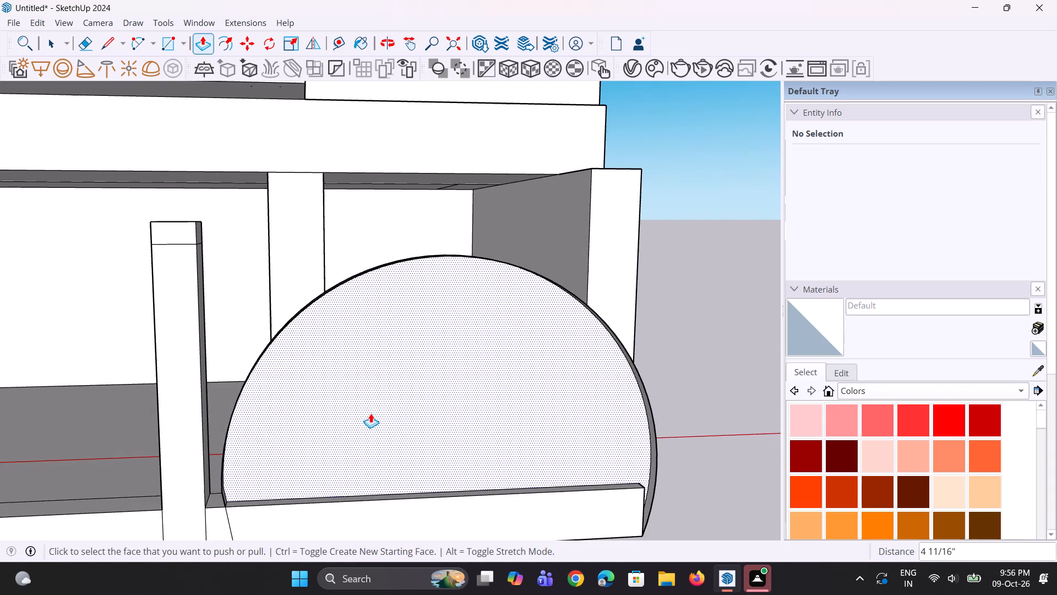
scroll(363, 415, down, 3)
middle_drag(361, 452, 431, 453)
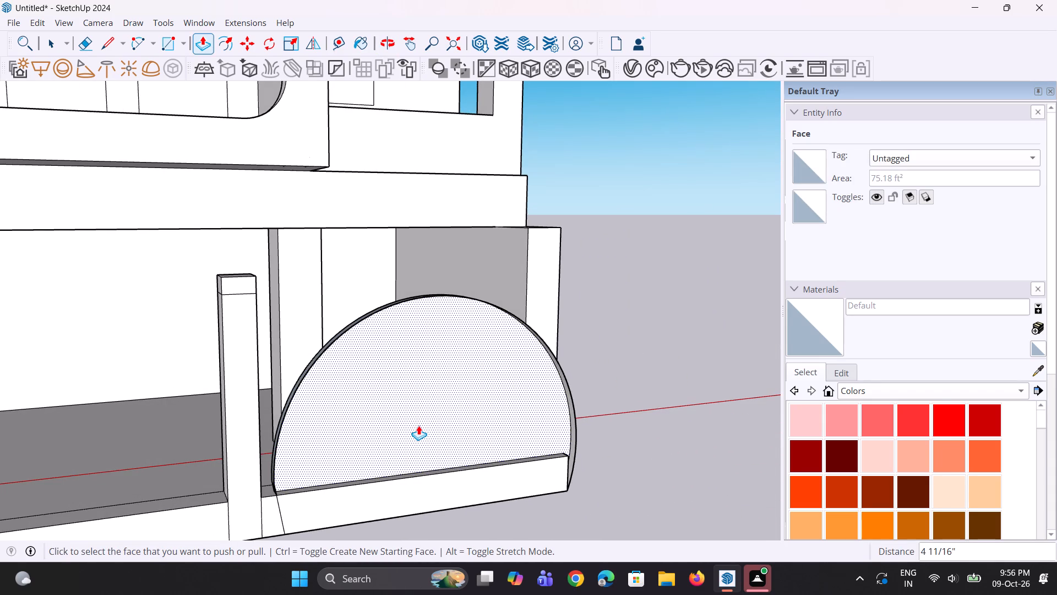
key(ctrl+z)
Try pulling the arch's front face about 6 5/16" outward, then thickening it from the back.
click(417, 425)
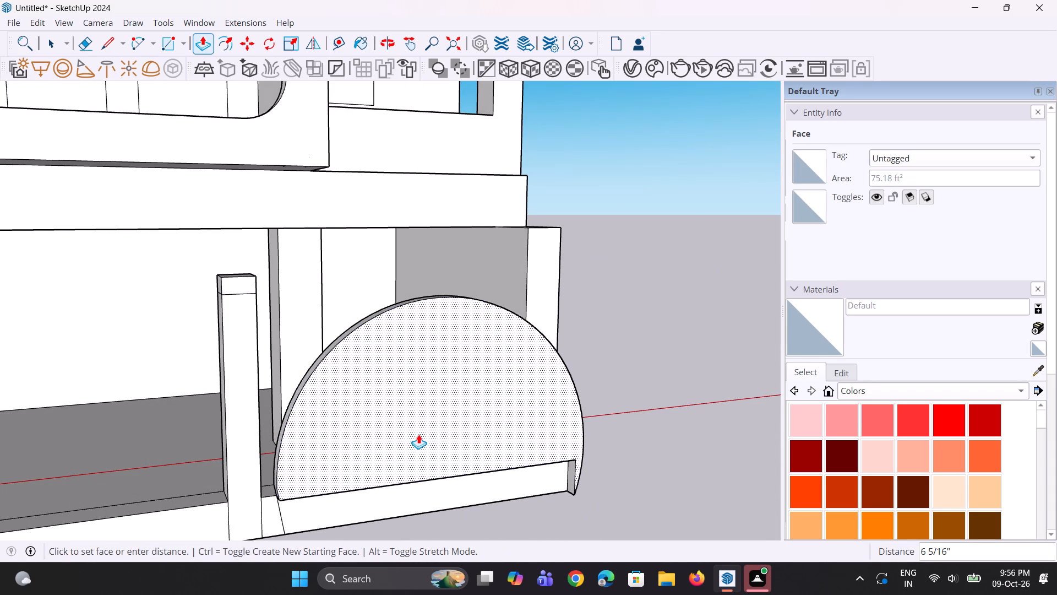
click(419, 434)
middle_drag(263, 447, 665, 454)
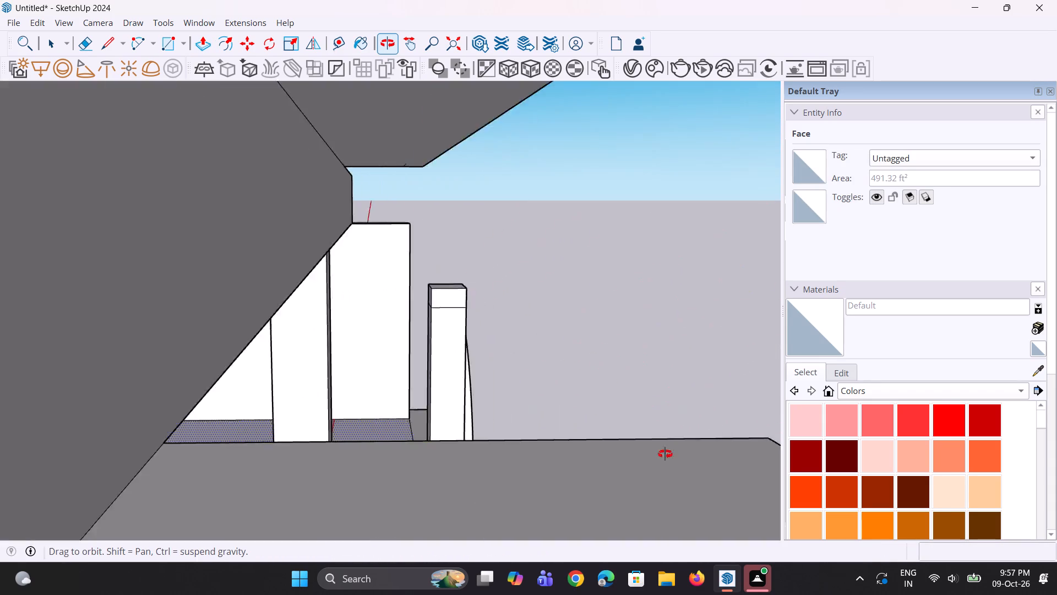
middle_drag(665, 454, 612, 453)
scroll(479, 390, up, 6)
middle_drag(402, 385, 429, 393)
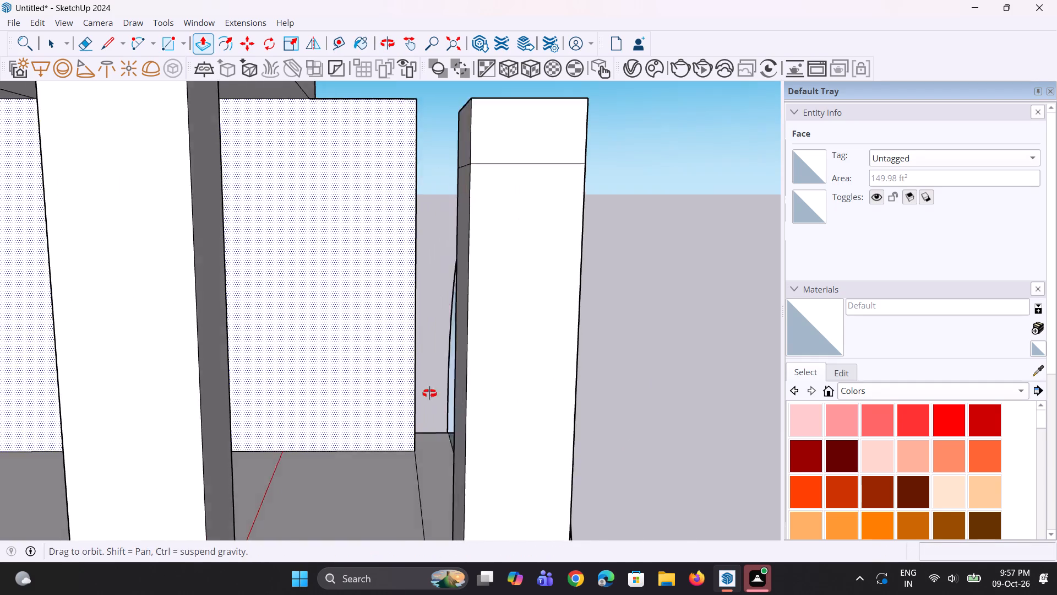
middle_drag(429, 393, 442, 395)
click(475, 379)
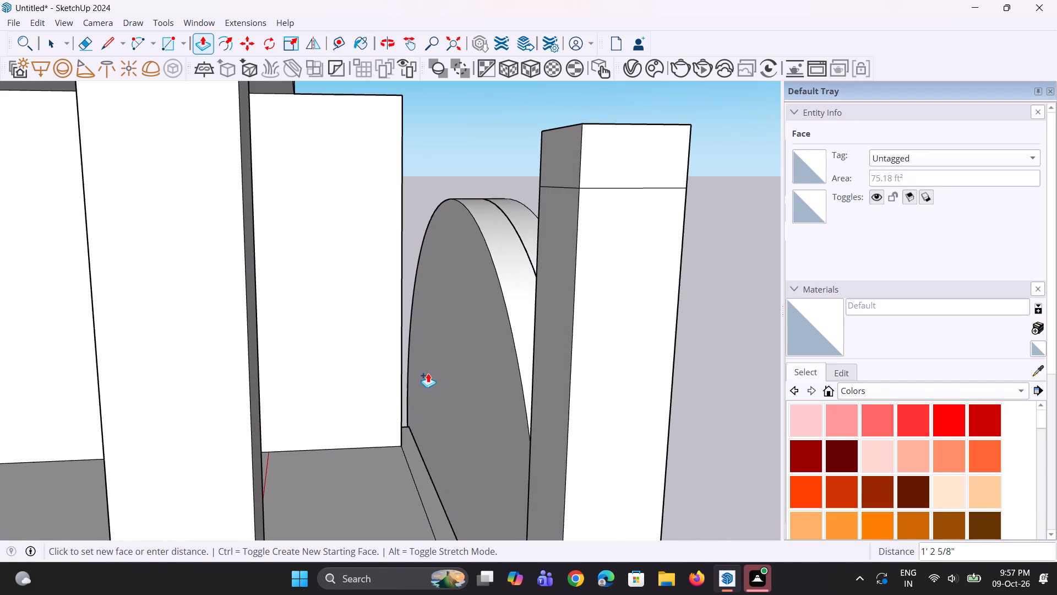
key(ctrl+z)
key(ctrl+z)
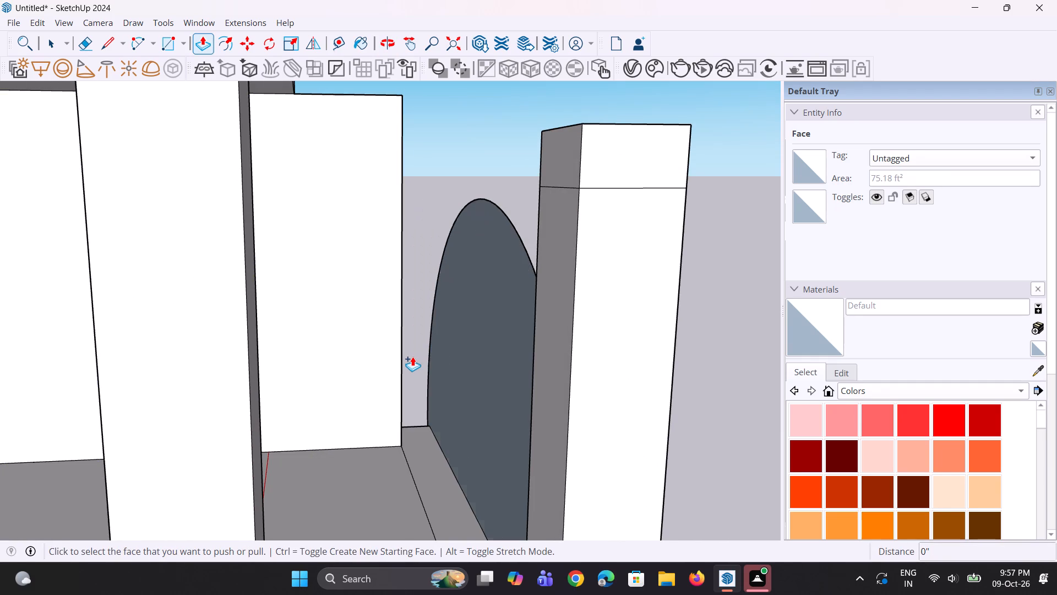
Push/pull the back of the arch face about 1' 1 1/8" inward to meet the end wall's front edge.
click(474, 345)
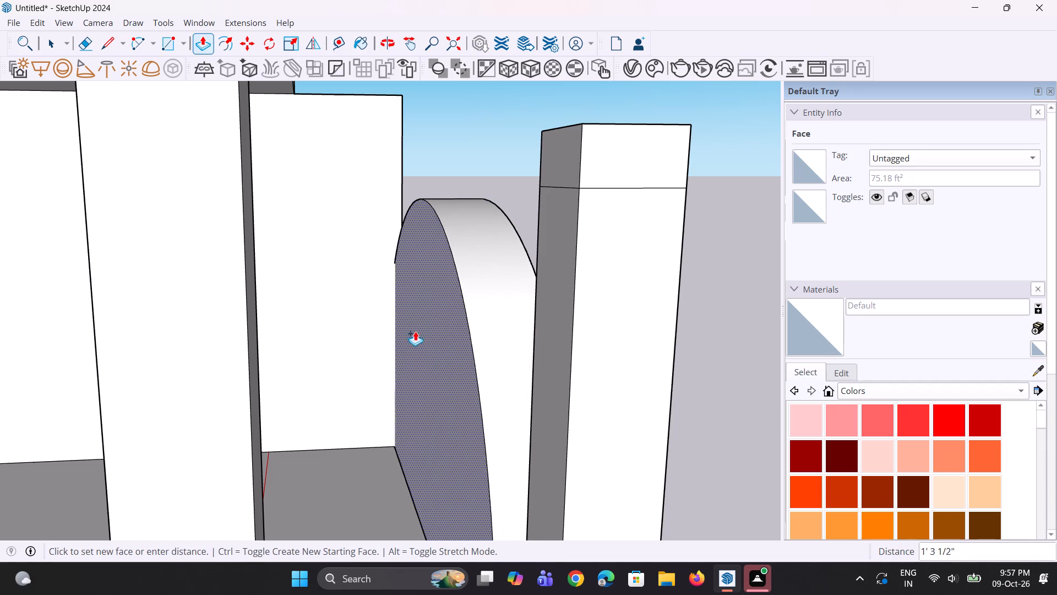
click(405, 135)
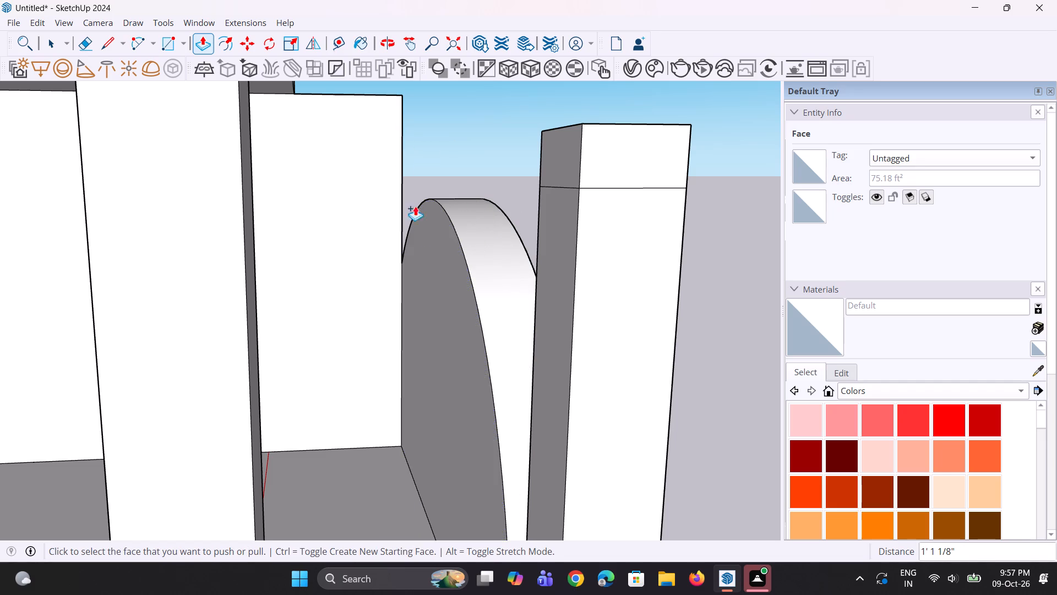
Examine the thickened arch and its junction with the intermediate post from several angles.
scroll(427, 272, down, 2)
middle_drag(592, 317, 334, 300)
scroll(333, 299, down, 3)
middle_drag(451, 352, 451, 354)
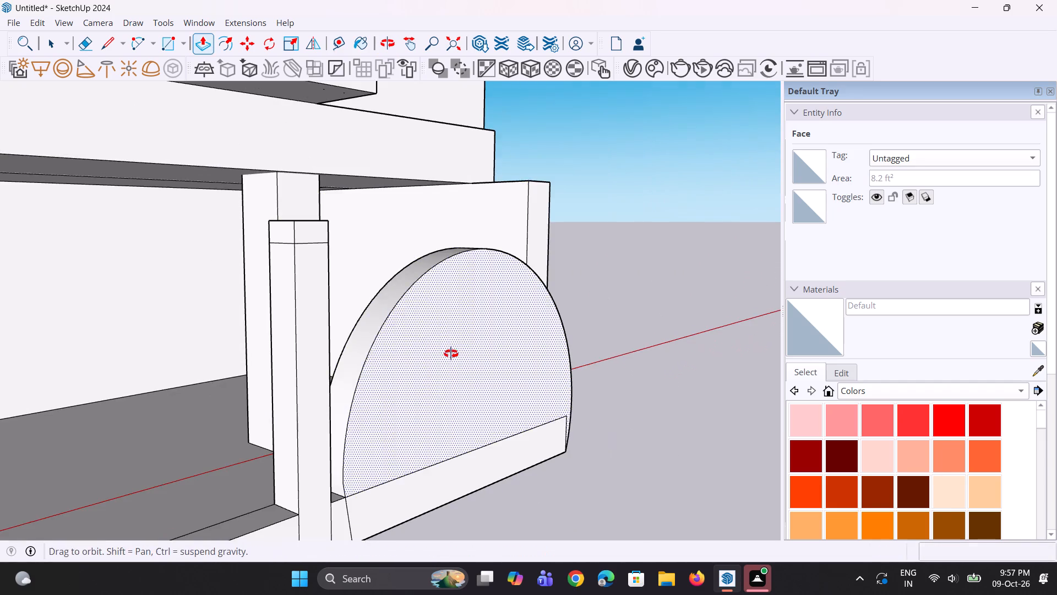
middle_drag(451, 354, 369, 337)
middle_drag(320, 439, 298, 448)
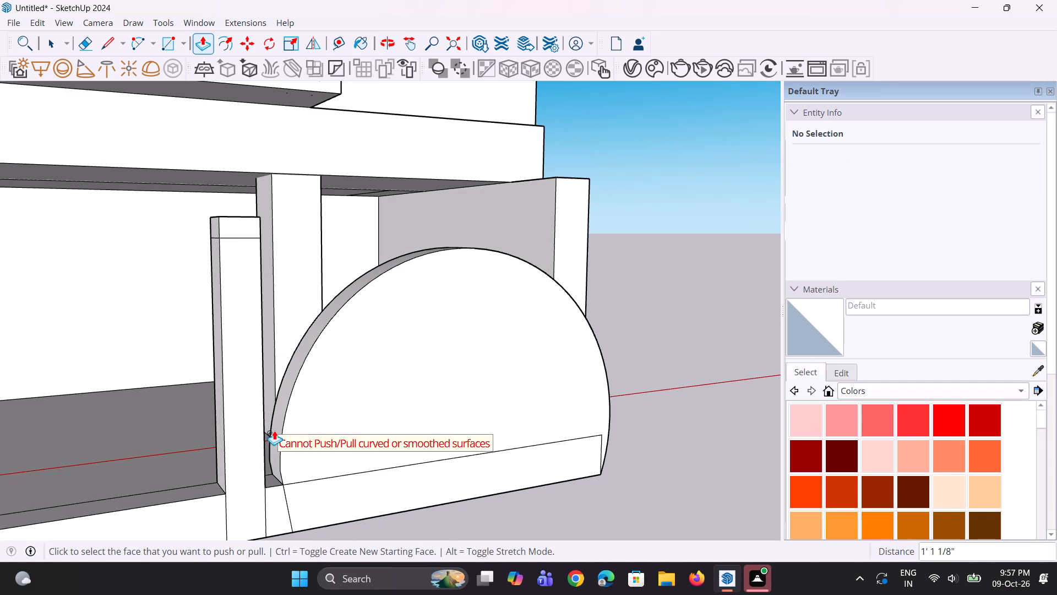
click(274, 430)
middle_drag(298, 446, 107, 462)
scroll(258, 398, down, 4)
middle_drag(355, 409, 226, 443)
scroll(233, 393, down, 7)
middle_drag(266, 381, 241, 391)
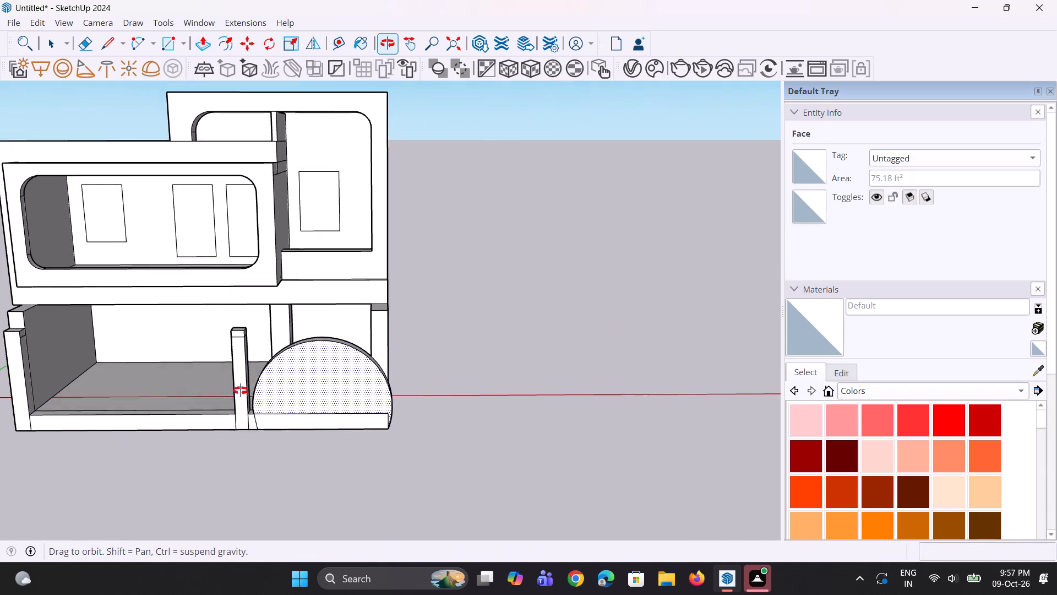
middle_drag(241, 391, 176, 408)
scroll(242, 369, up, 6)
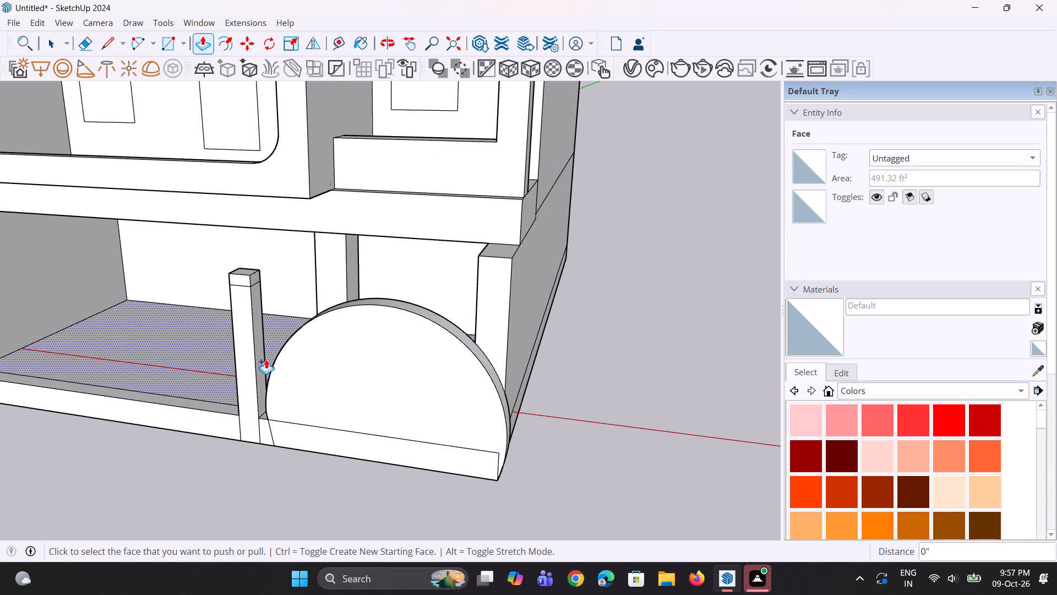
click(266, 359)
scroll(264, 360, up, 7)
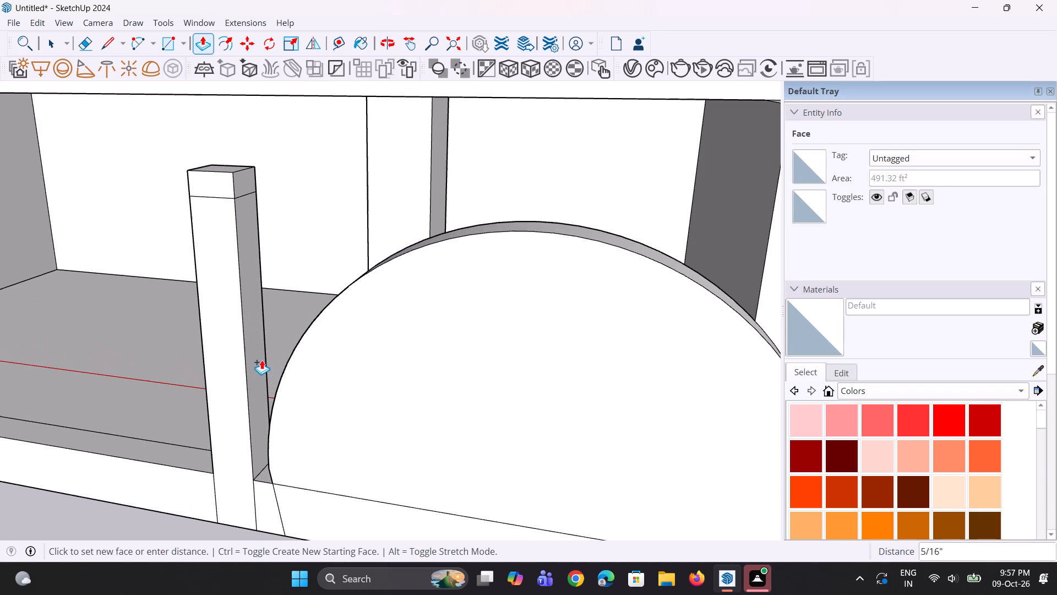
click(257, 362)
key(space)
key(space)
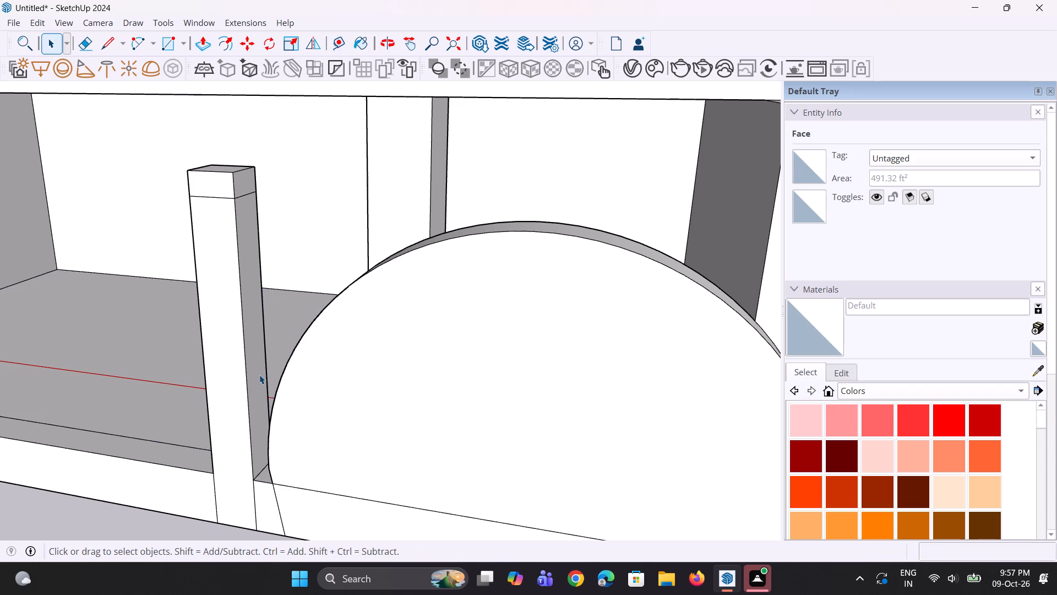
Push/pull the intermediate post's side face about 3 13/16" toward the arch to close the gap between them.
click(259, 375)
scroll(270, 395, up, 5)
key(p)
click(254, 369)
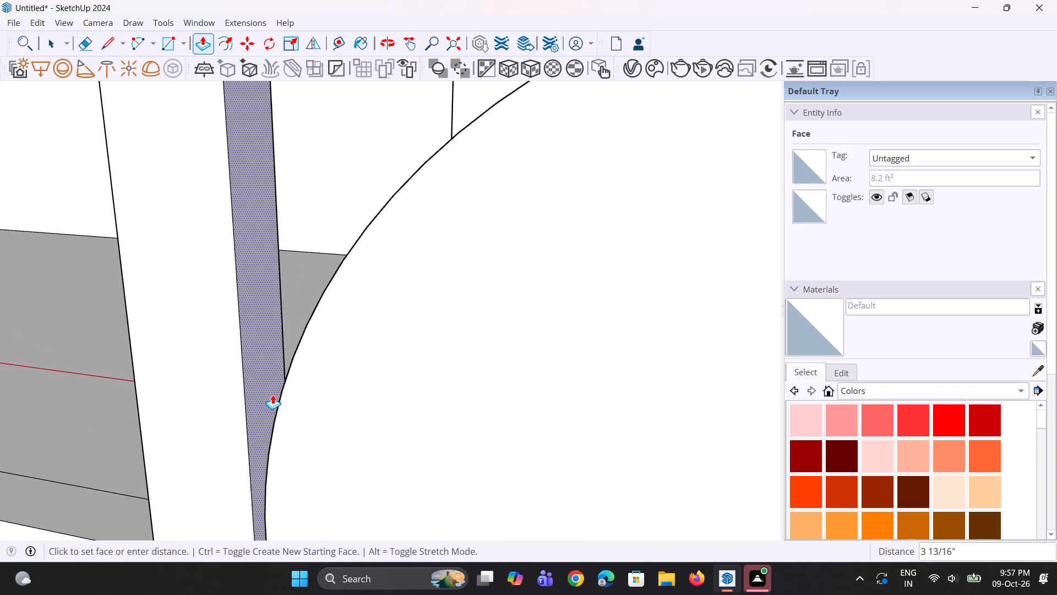
click(273, 394)
scroll(274, 383, down, 7)
middle_drag(281, 398, 370, 336)
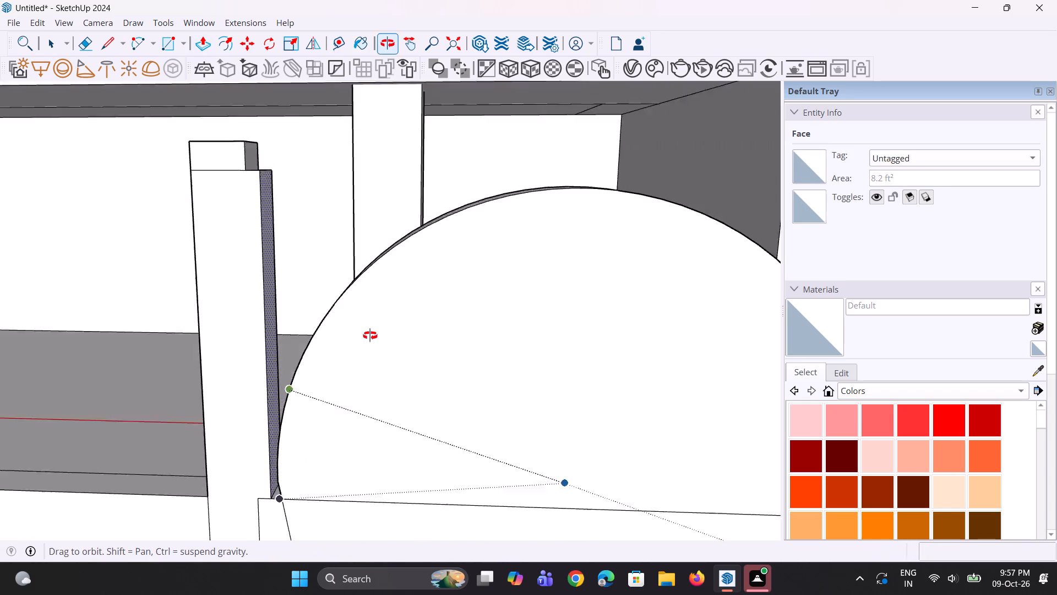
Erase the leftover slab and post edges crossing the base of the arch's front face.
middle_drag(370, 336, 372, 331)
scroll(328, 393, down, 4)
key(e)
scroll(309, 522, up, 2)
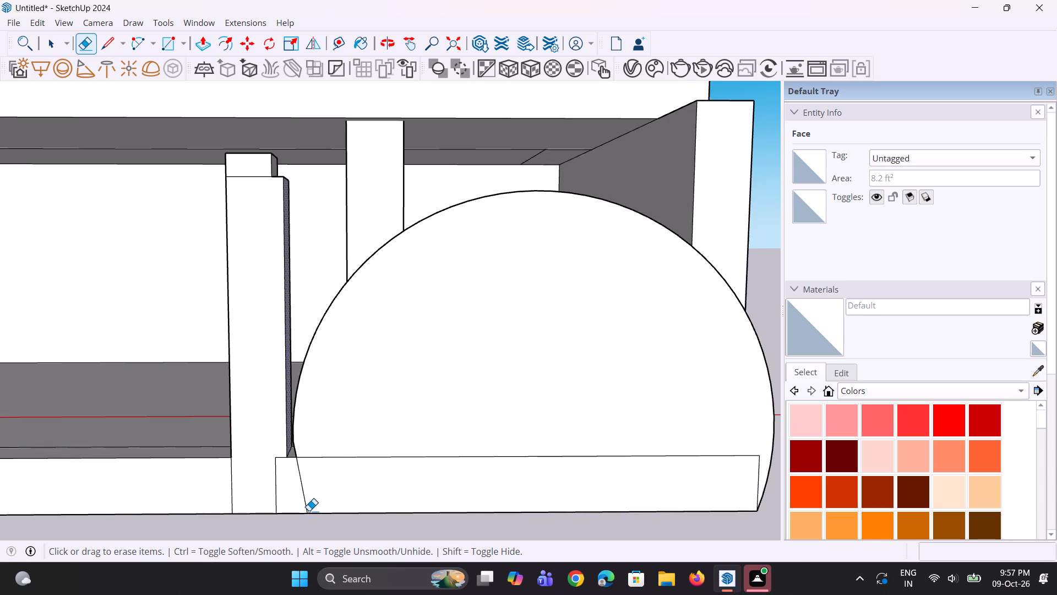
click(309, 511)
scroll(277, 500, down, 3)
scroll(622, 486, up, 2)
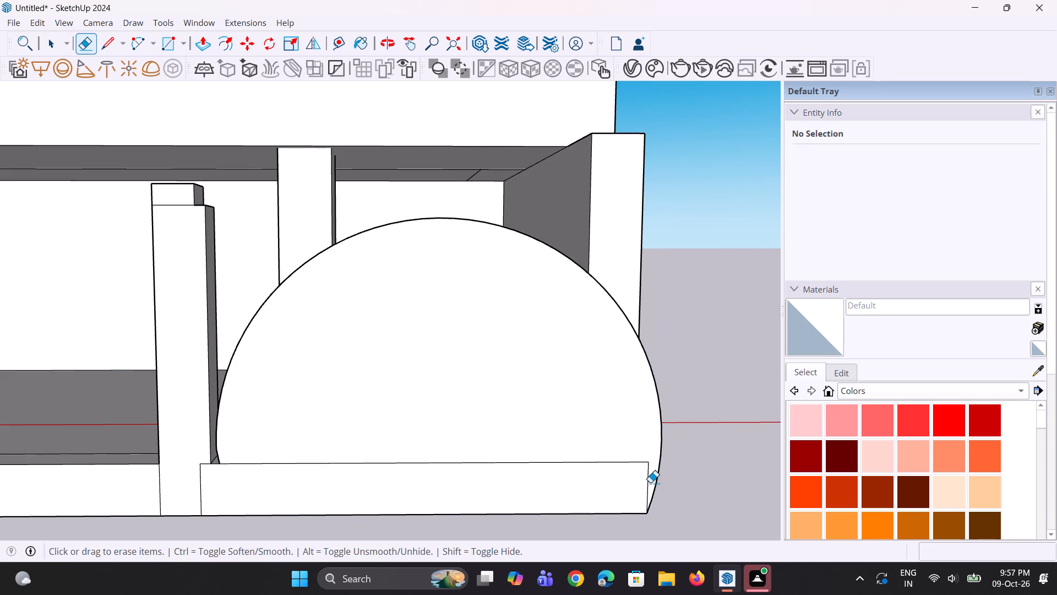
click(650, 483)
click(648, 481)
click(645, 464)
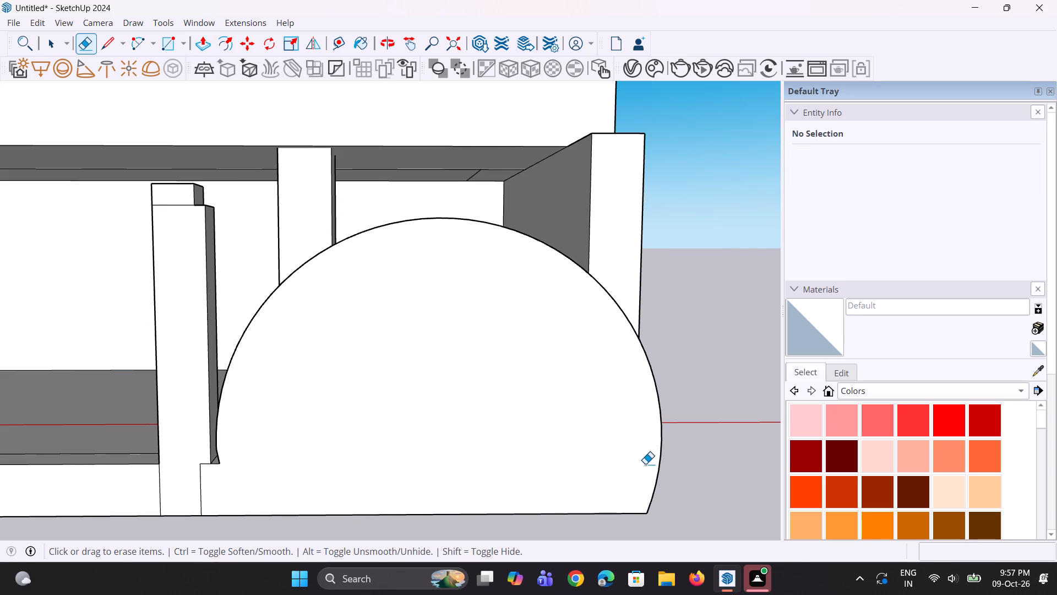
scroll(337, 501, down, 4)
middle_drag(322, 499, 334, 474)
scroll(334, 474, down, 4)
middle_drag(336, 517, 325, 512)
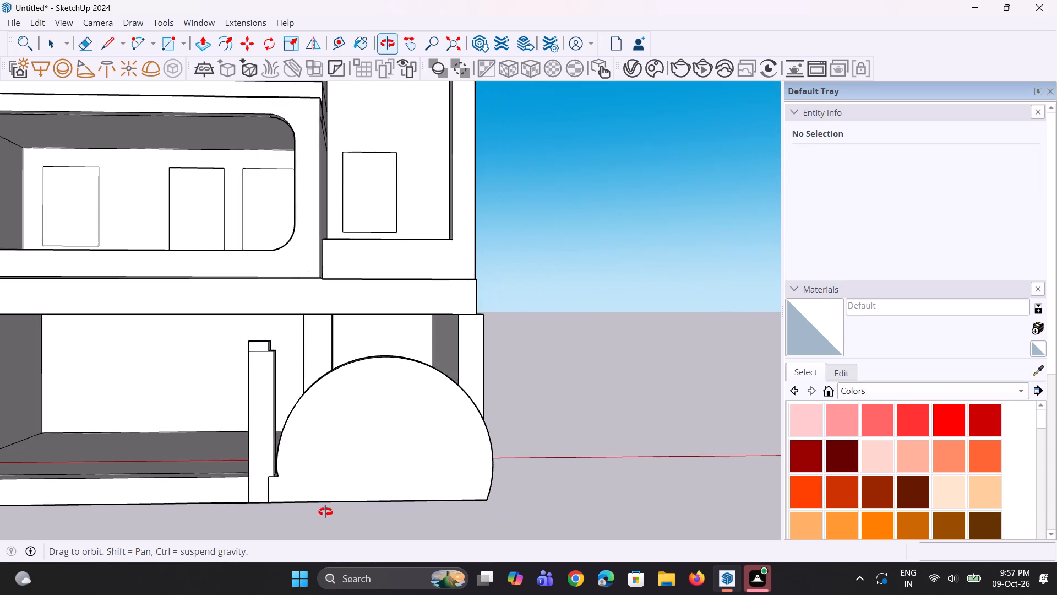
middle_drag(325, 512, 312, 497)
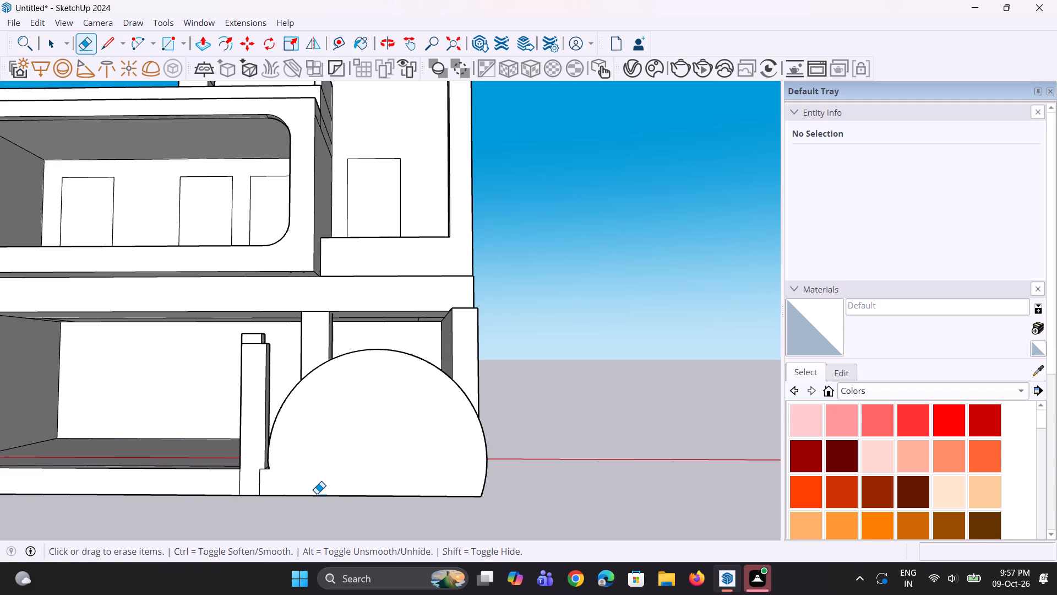
Undo the edge erasures, the intermediate post's widening and the arch, back to the bare ground-floor slab front.
key(ctrl+z)
key(ctrl+z)
key(ctrl+z)
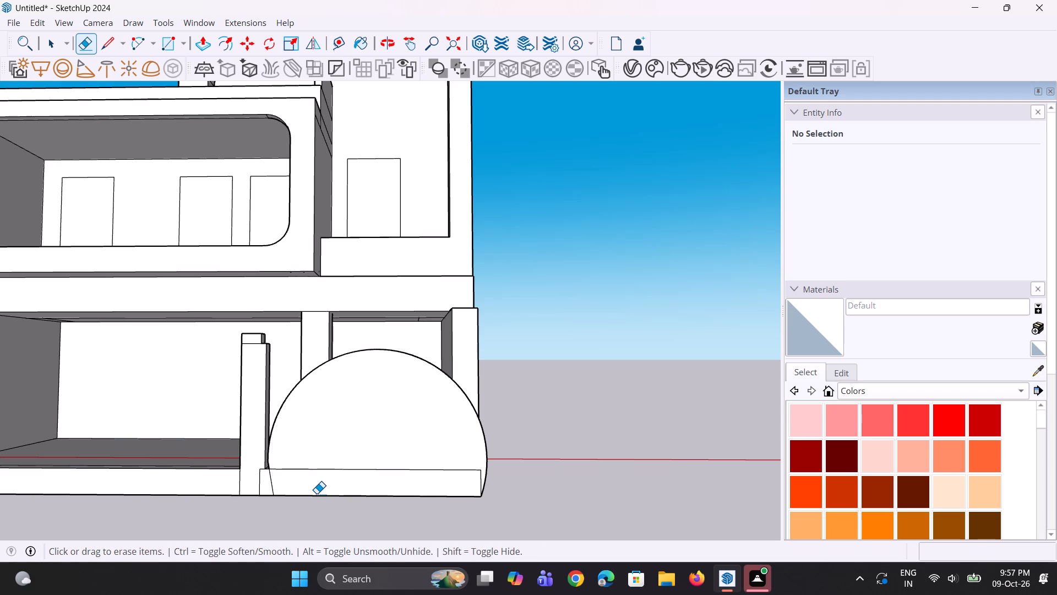
key(ctrl+z)
key(ctrl+z)
key(ctrl+z)
key(ctrl+z)
key(ctrl+z)
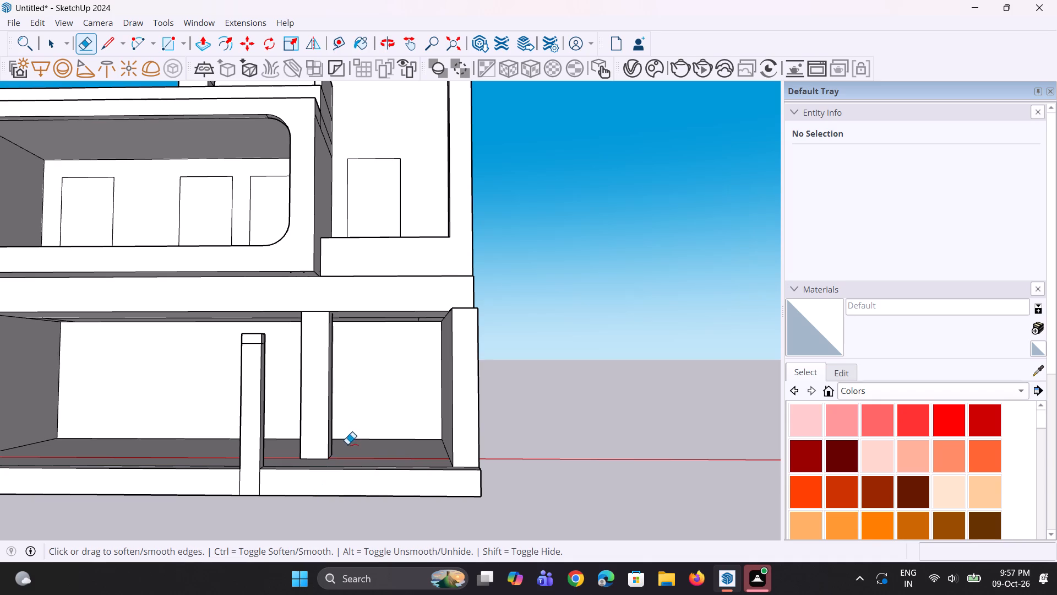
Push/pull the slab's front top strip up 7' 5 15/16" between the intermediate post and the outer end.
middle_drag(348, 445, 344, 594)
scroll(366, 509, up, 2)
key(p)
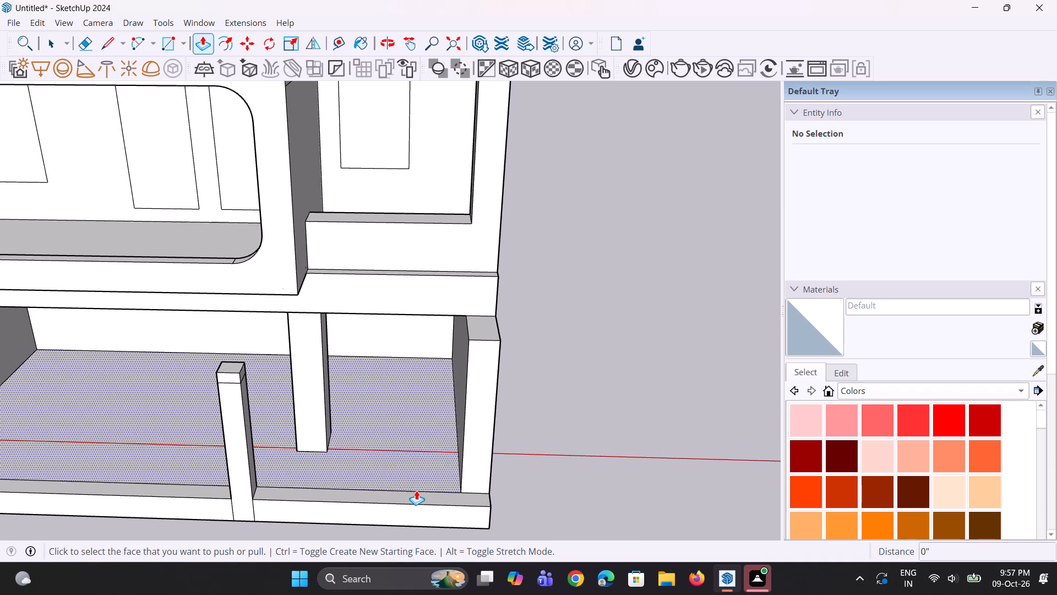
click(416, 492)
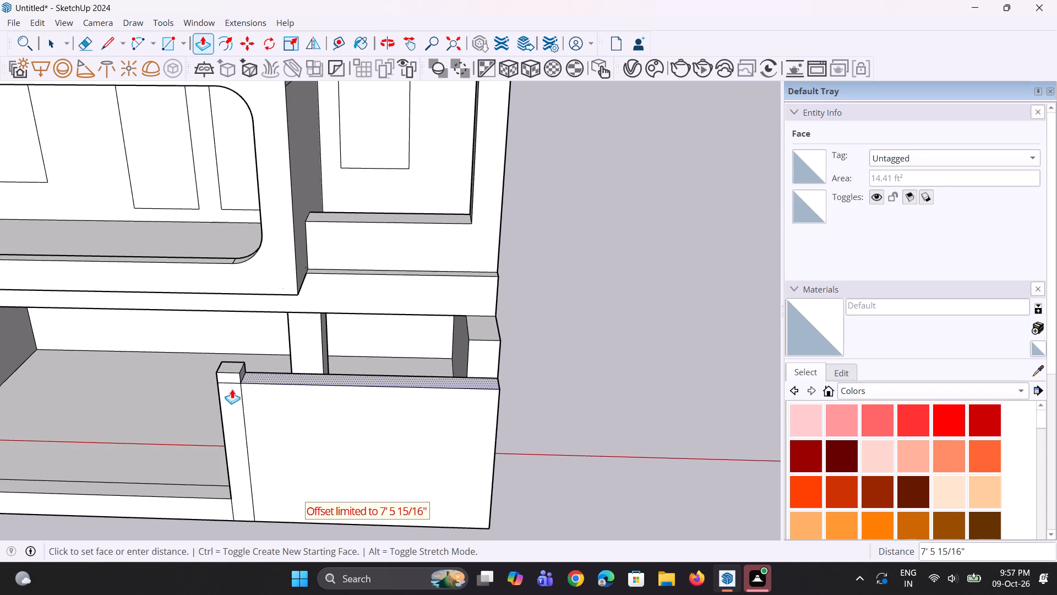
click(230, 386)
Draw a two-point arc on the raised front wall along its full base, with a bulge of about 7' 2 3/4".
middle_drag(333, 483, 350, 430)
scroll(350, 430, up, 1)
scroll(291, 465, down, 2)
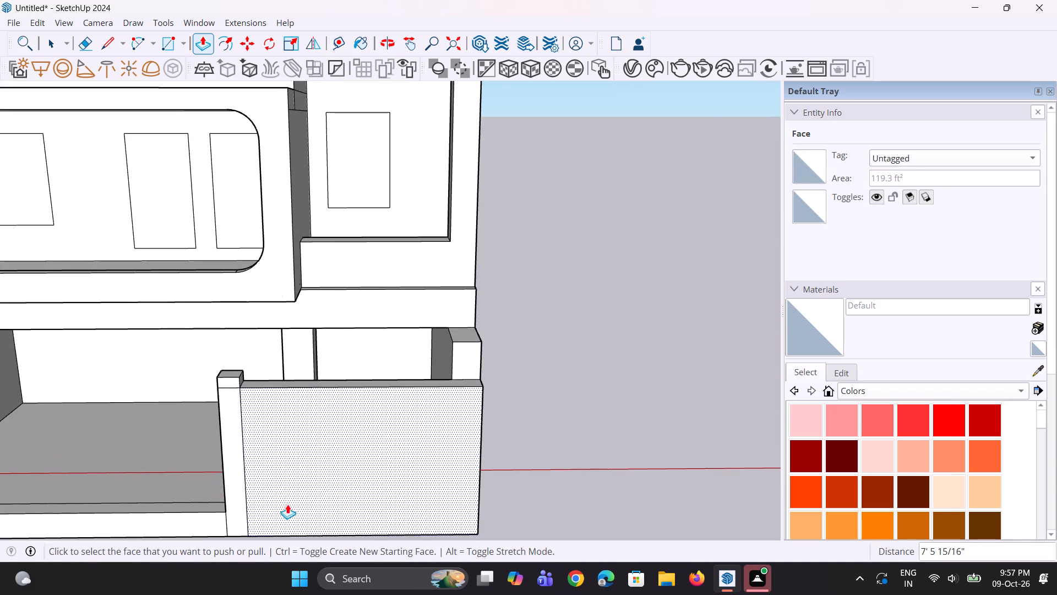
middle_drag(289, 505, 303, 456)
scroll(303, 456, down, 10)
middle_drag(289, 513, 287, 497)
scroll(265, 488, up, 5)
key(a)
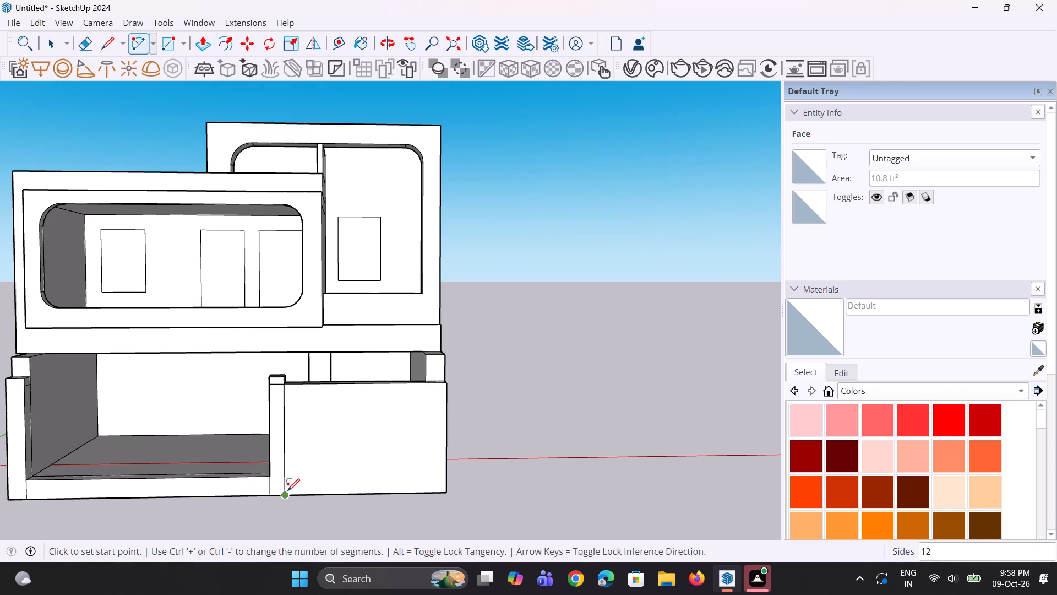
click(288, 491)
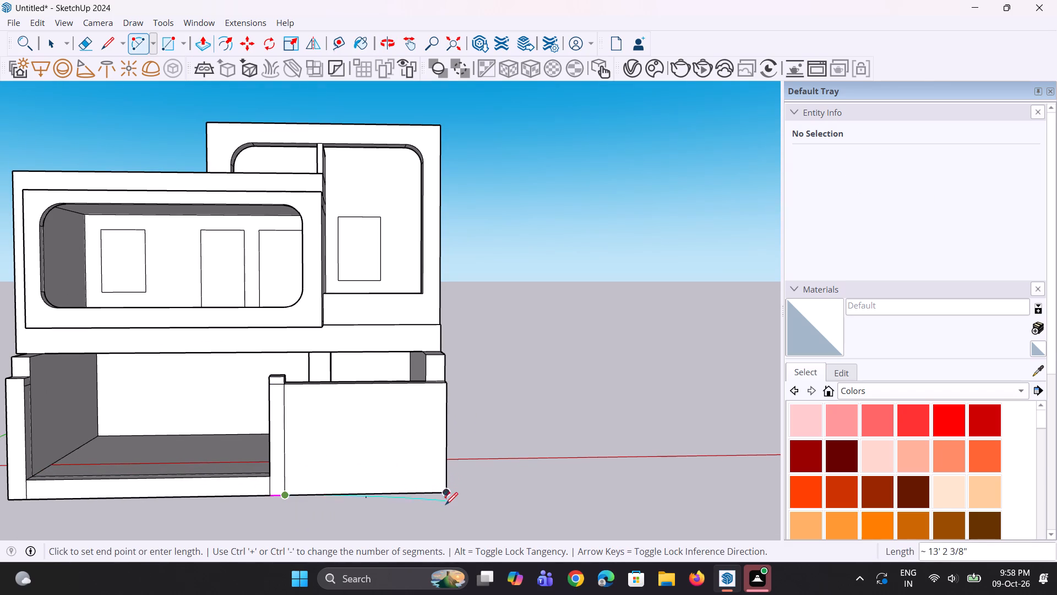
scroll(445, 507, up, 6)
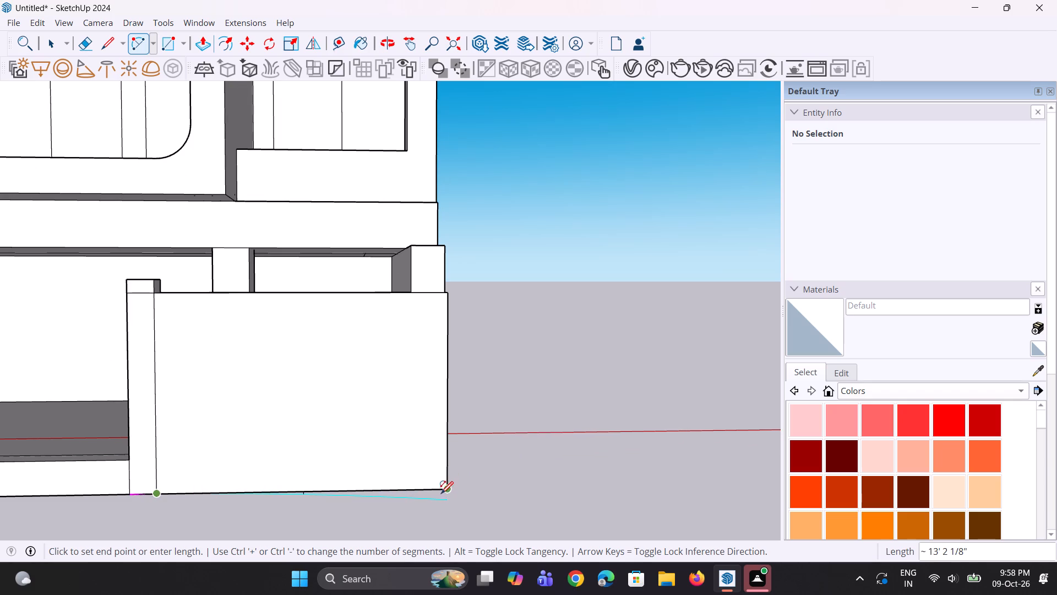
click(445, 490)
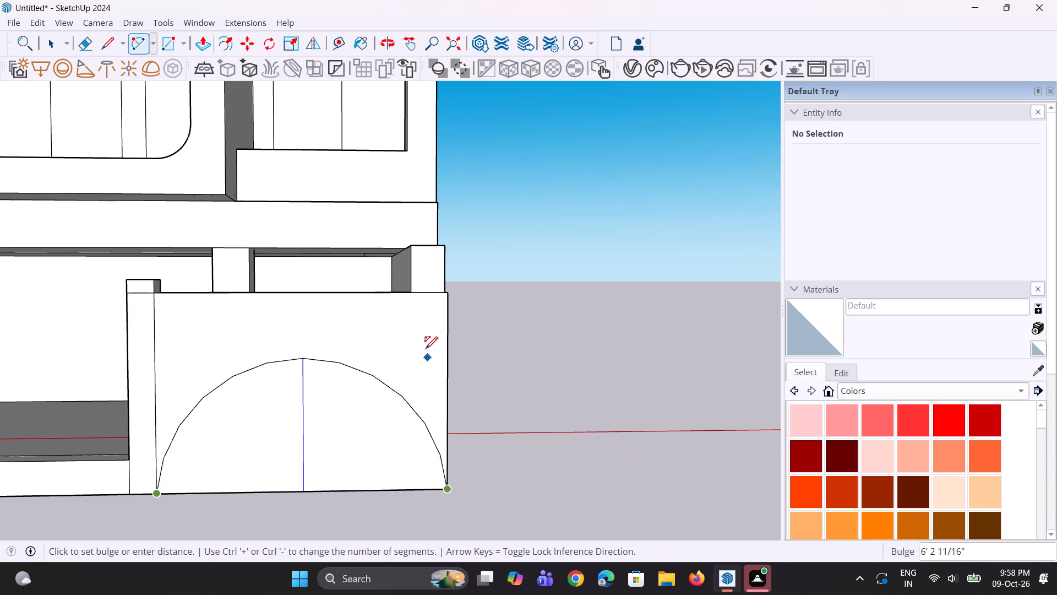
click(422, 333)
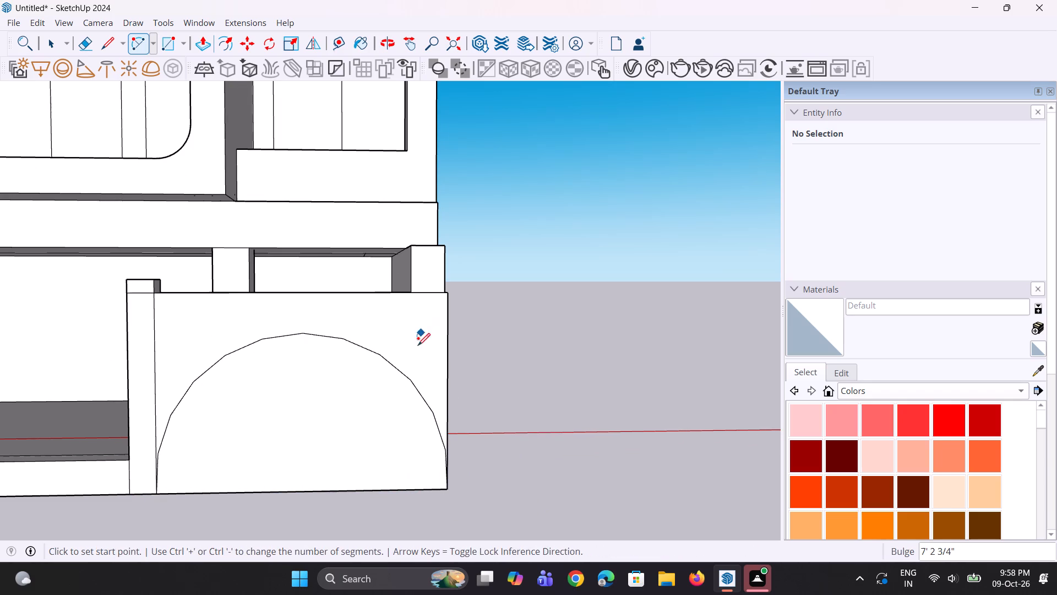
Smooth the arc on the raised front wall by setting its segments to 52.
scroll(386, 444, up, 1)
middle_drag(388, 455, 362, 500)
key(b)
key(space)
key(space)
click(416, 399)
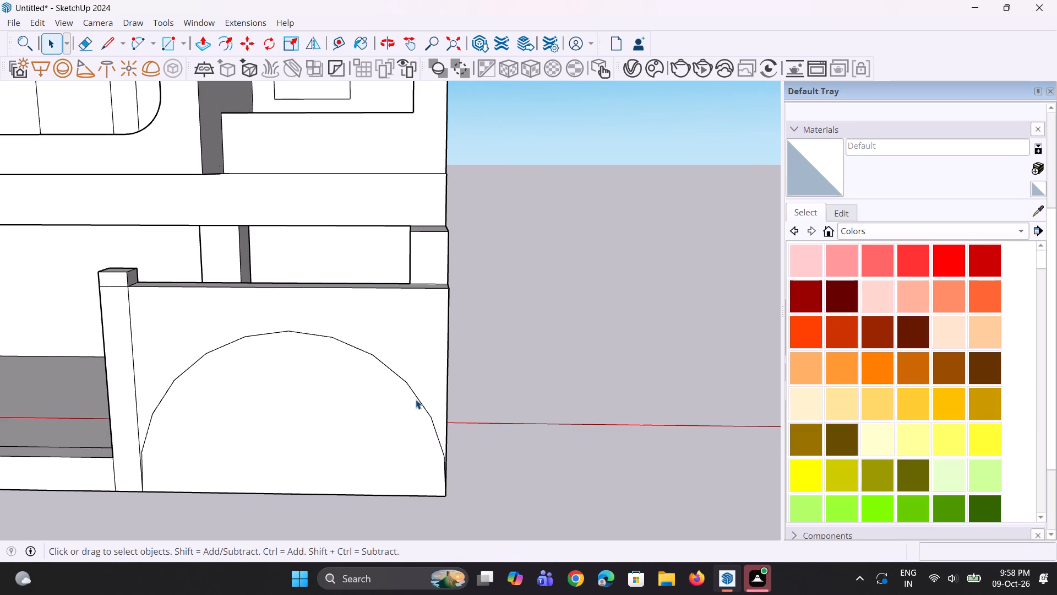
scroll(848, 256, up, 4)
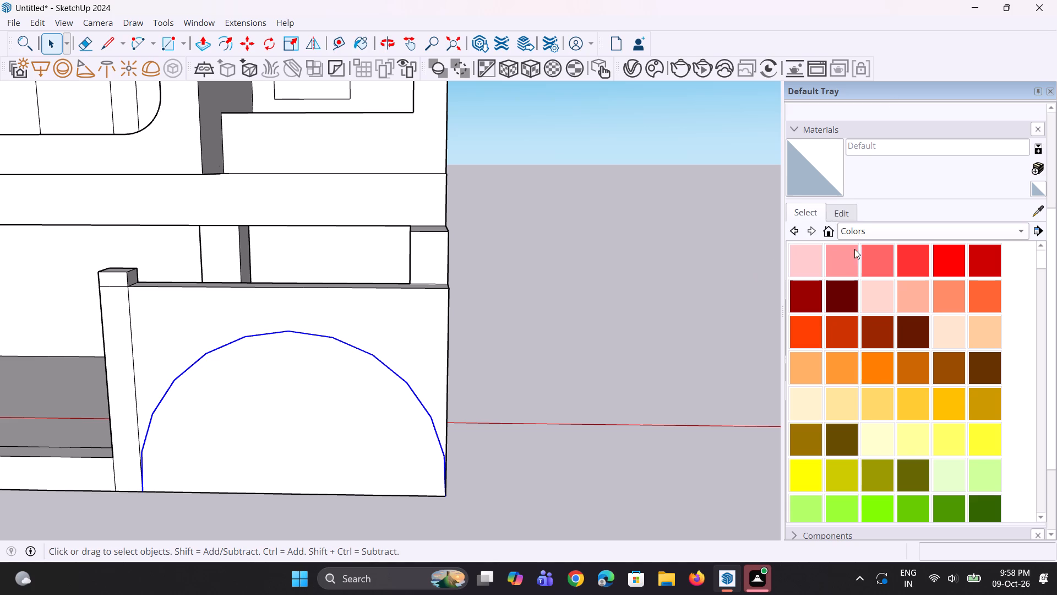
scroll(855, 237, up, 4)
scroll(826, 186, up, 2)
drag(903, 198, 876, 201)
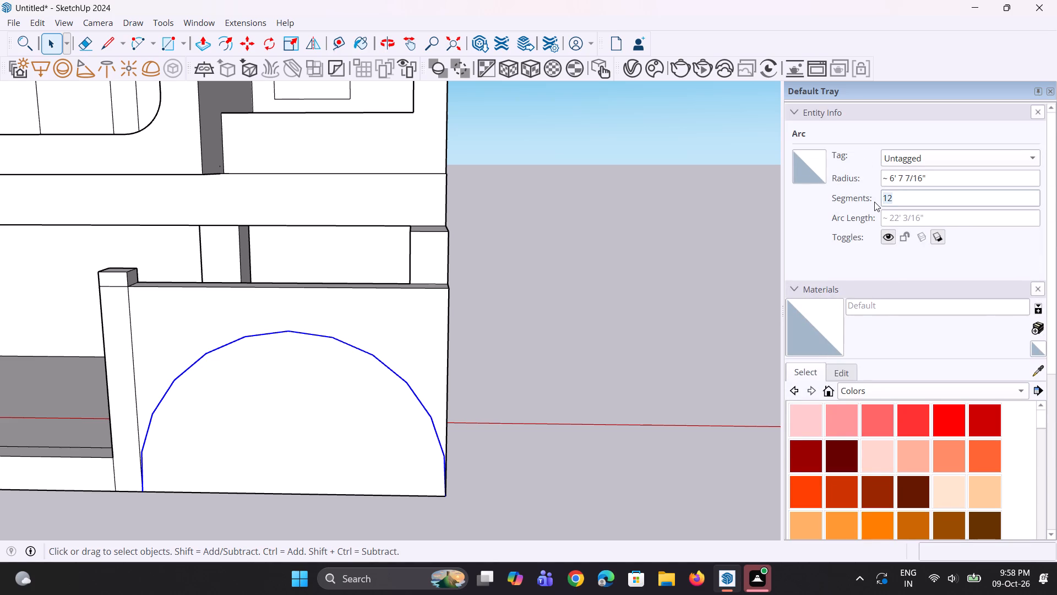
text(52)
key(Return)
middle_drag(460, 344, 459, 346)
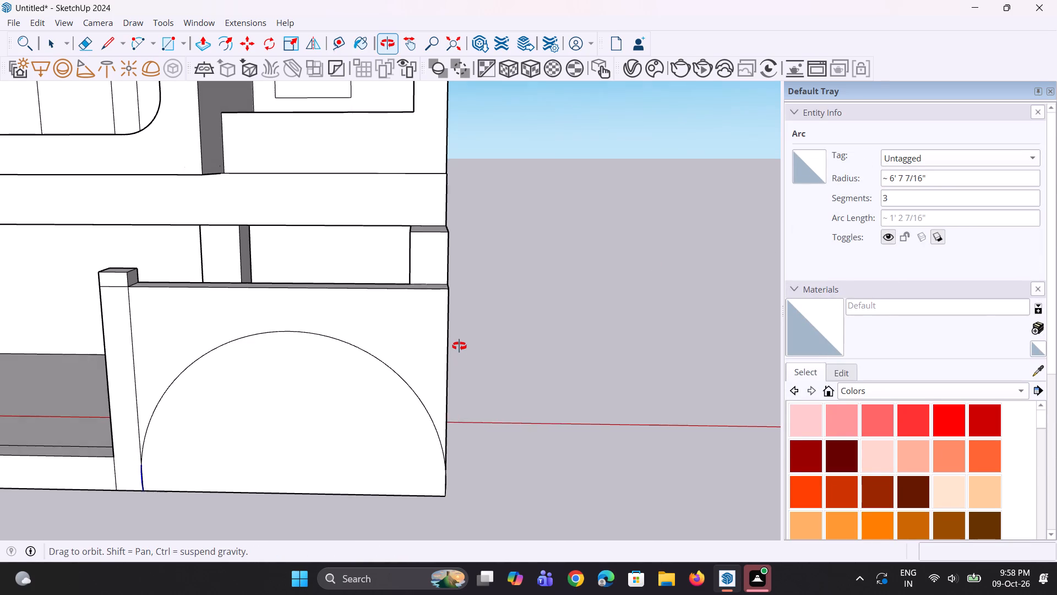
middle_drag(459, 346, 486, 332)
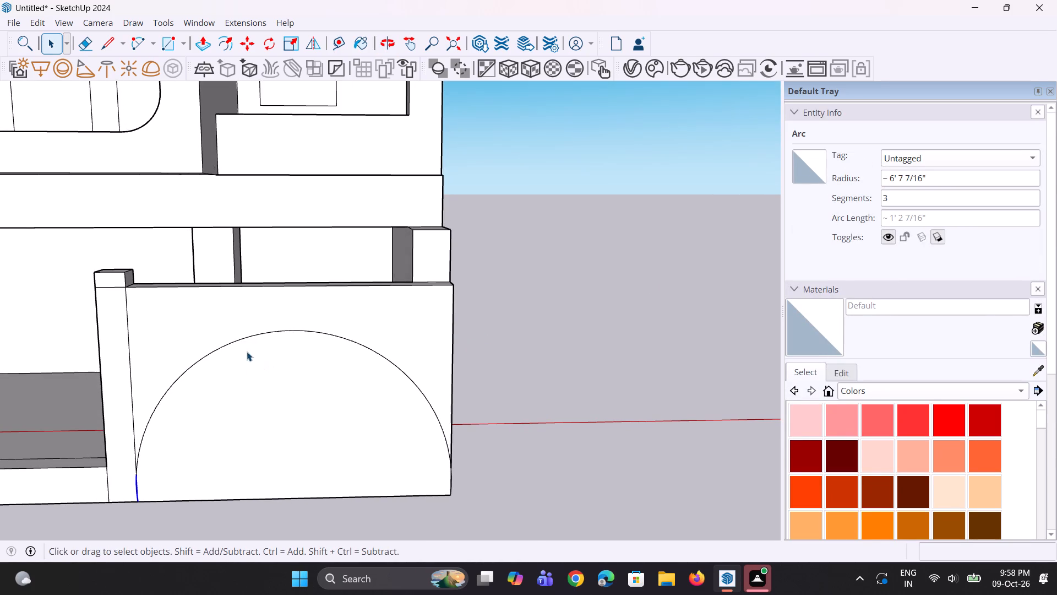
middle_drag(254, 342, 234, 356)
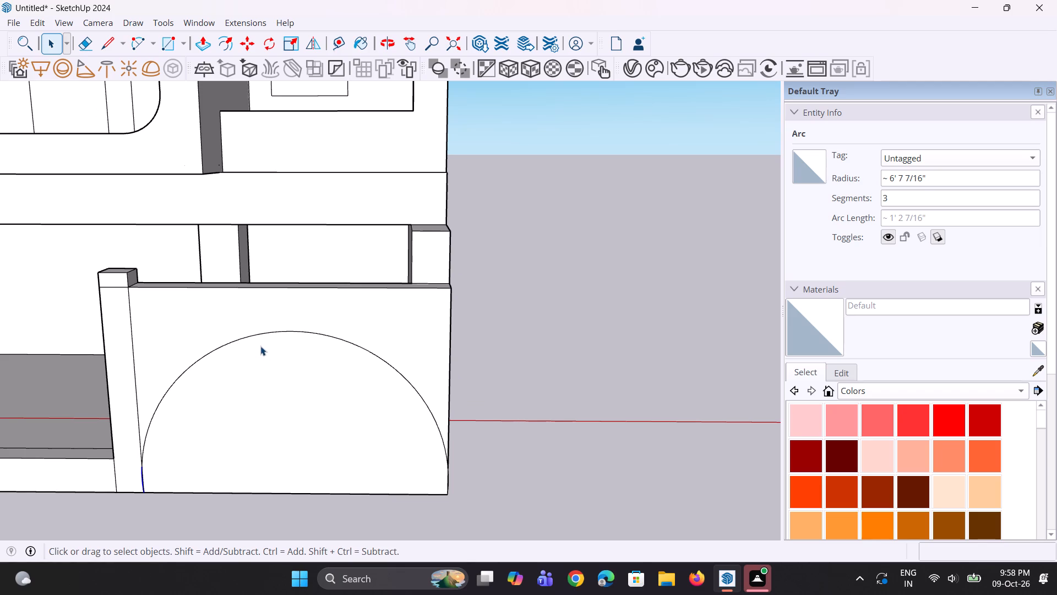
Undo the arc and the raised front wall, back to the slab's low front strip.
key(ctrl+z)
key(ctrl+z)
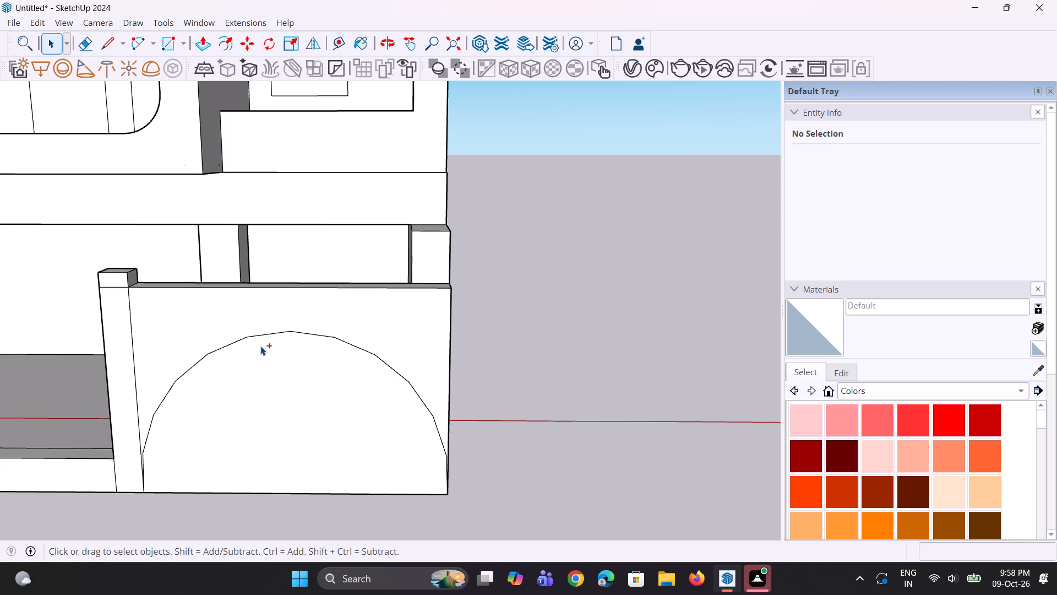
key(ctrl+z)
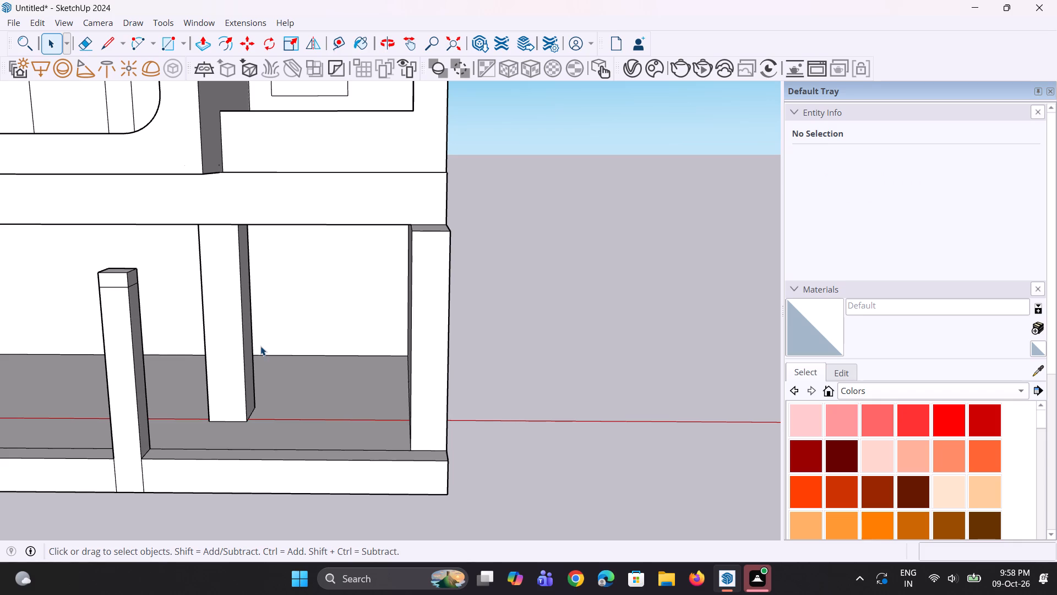
Draw a line about 1' 1 1/8" long across the slab's front strip, slightly away from the intermediate post.
middle_drag(228, 473, 259, 538)
scroll(210, 489, up, 4)
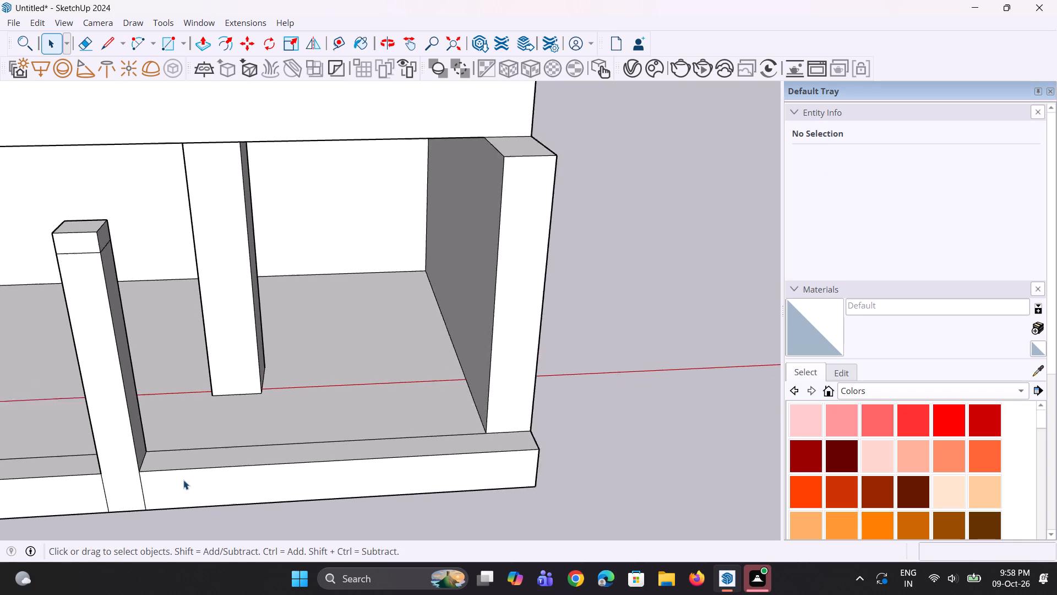
scroll(183, 480, up, 1)
middle_drag(183, 480, 198, 495)
key(l)
scroll(179, 468, up, 1)
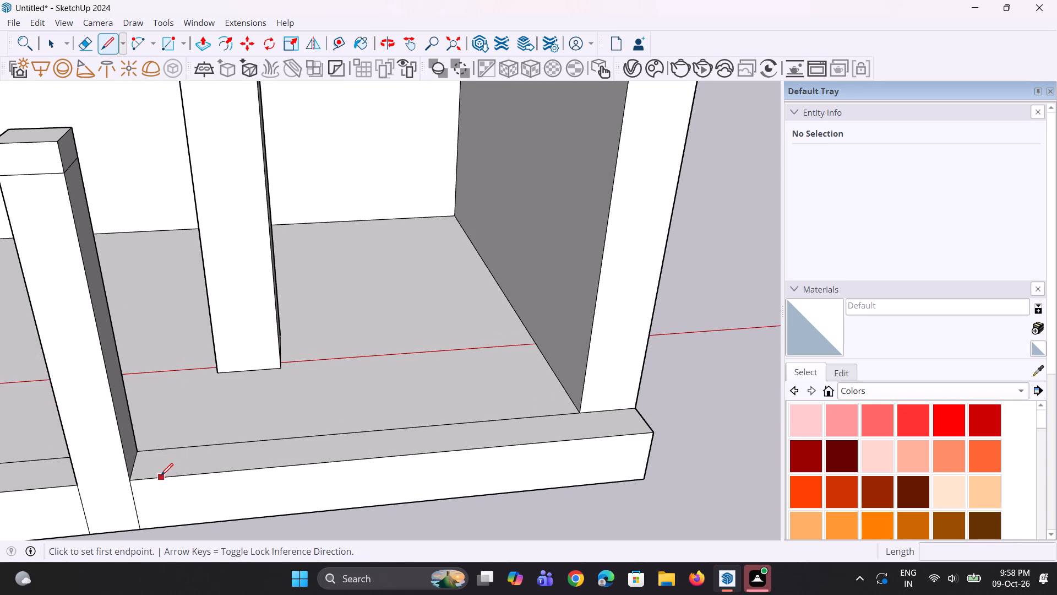
click(161, 475)
click(159, 446)
key(ctrl+z)
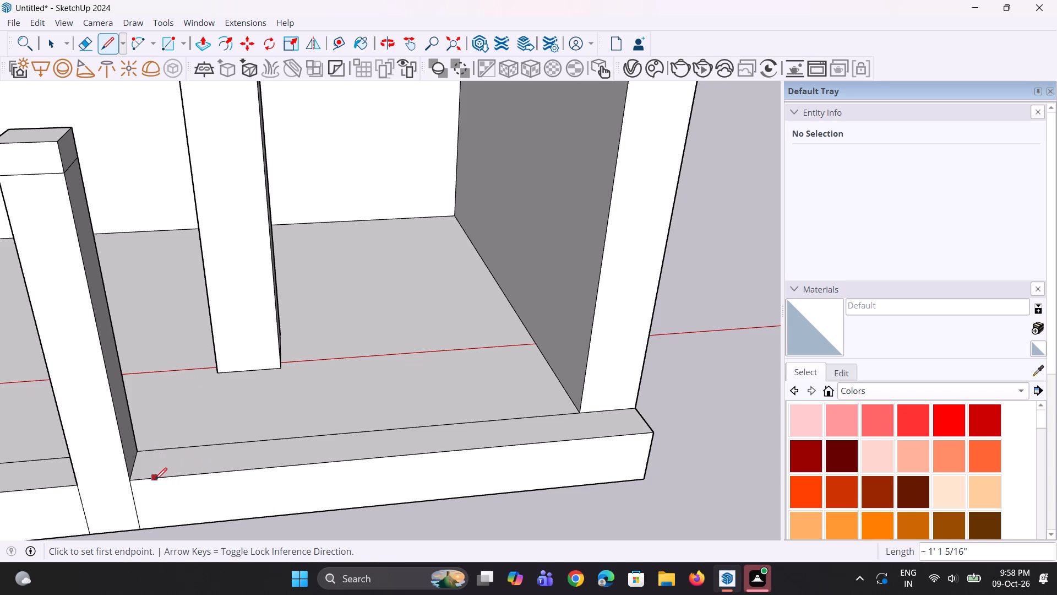
click(164, 477)
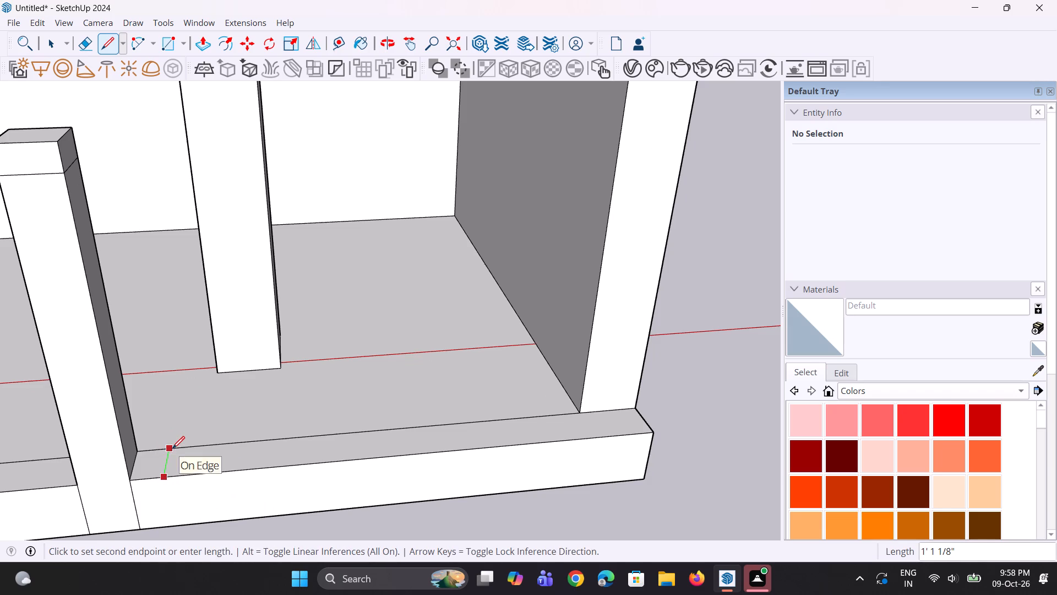
click(172, 448)
Draw a 1' 1 1/8" line across the slab's front strip from the end wall's inner front corner.
middle_drag(254, 538, 234, 518)
scroll(234, 509, down, 4)
middle_drag(488, 494, 489, 490)
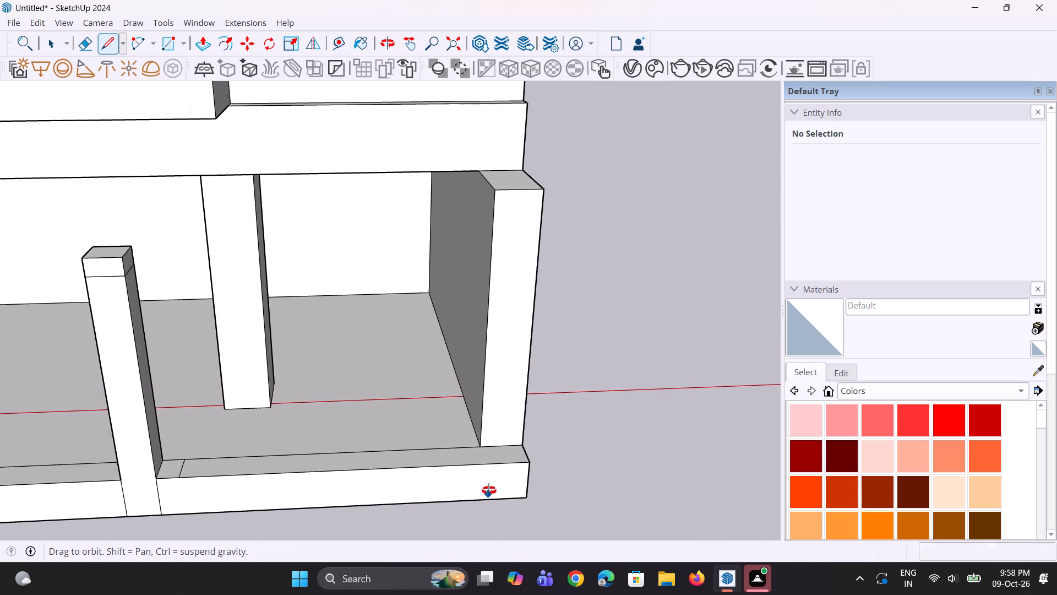
middle_drag(489, 490, 478, 477)
scroll(503, 483, down, 1)
middle_drag(509, 486, 505, 526)
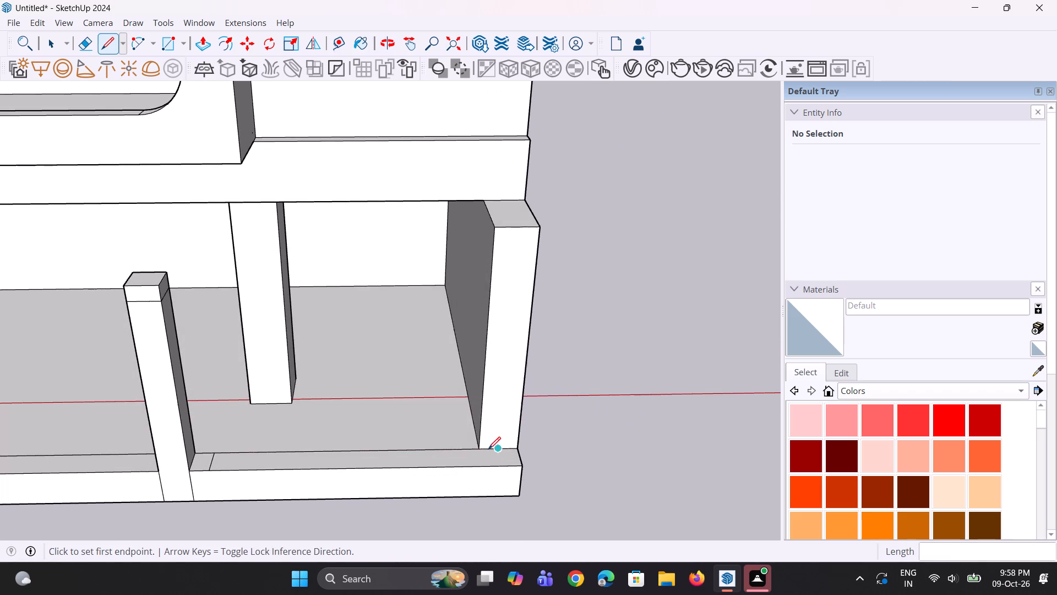
click(482, 451)
click(479, 470)
Push/pull the strip section between the two cross lines up 7' 5 15/16" to the post's upper edge line.
key(p)
click(449, 458)
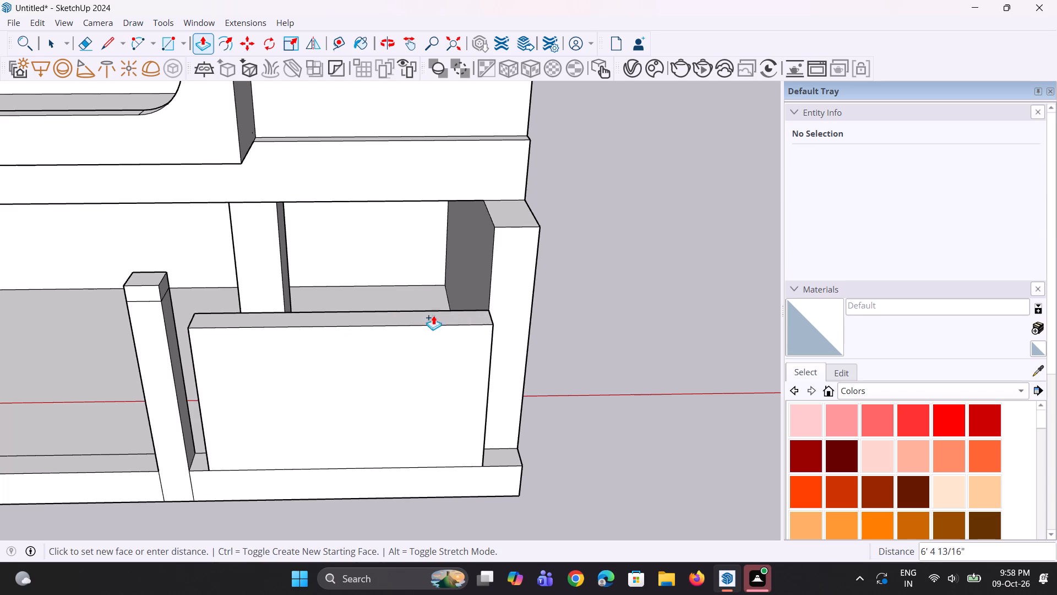
click(157, 300)
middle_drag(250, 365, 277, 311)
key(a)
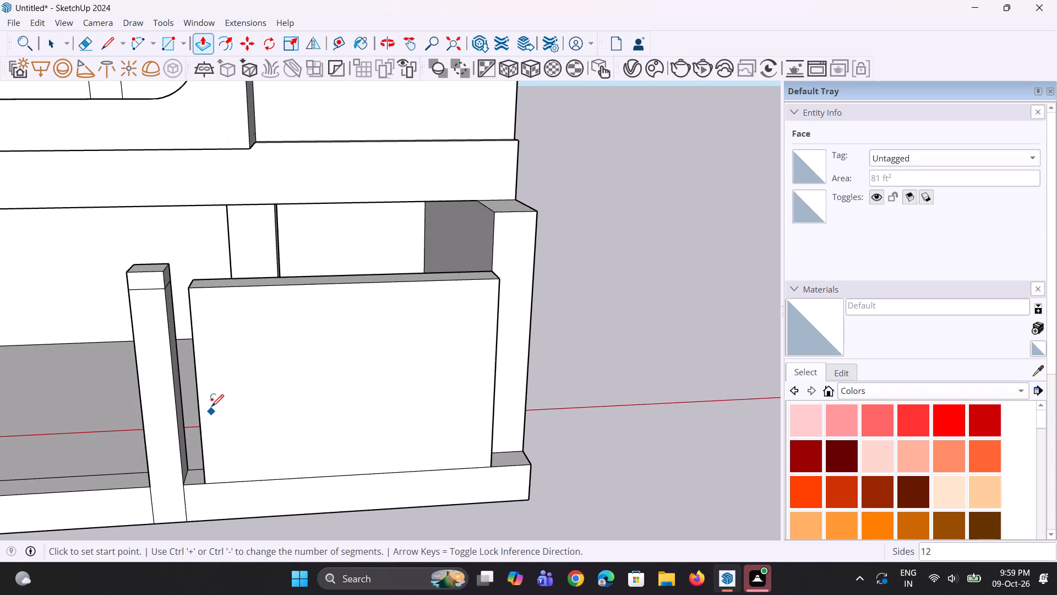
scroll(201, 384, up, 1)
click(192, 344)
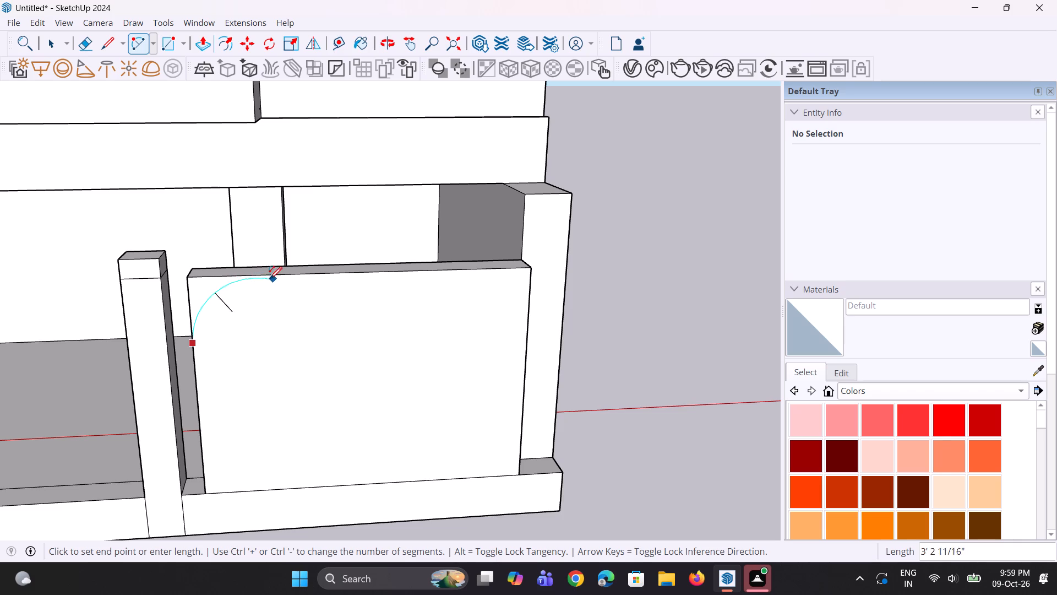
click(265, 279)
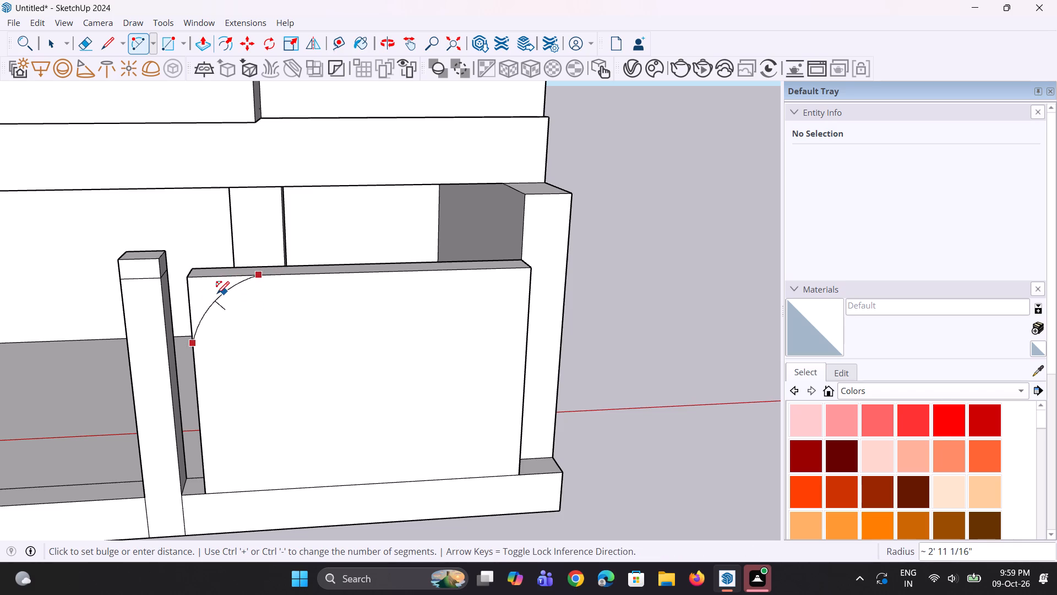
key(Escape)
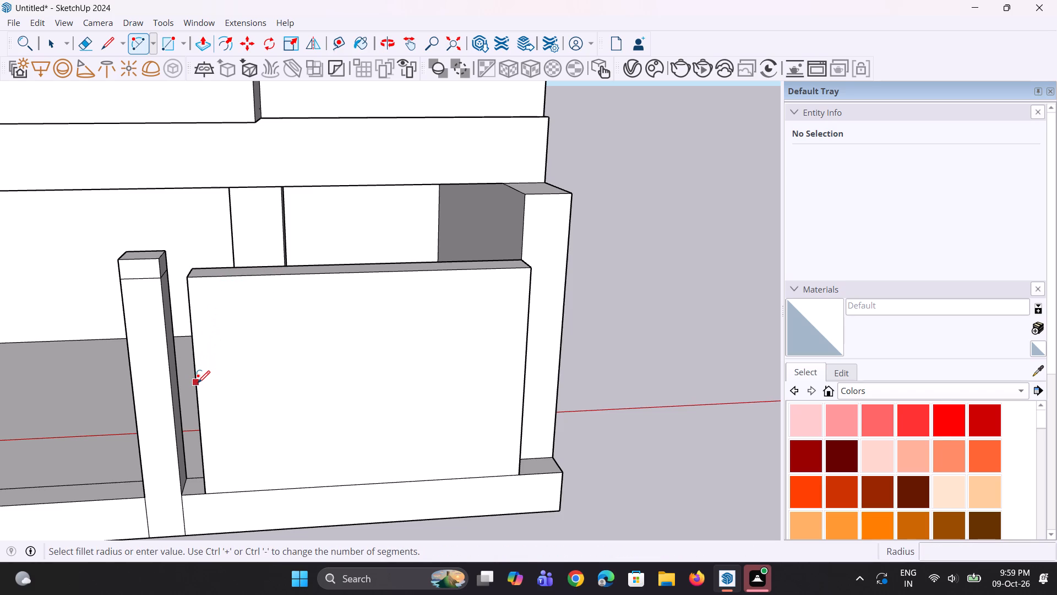
Draw a tangent arc about 4' 10 3/4" from end to end across the front wall's upper corner beside the intermediate post.
click(198, 383)
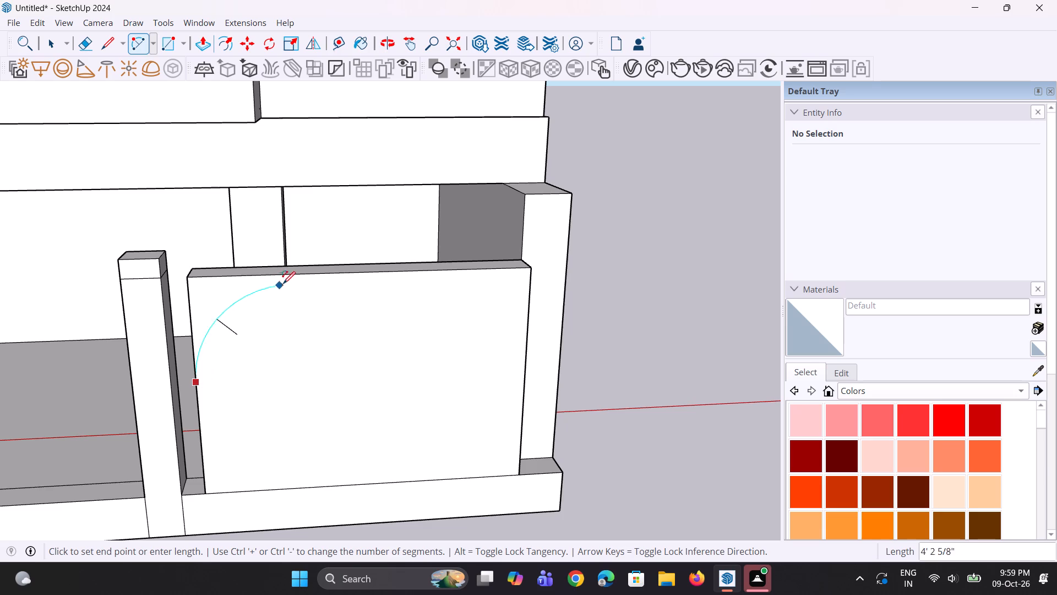
click(301, 276)
click(301, 276)
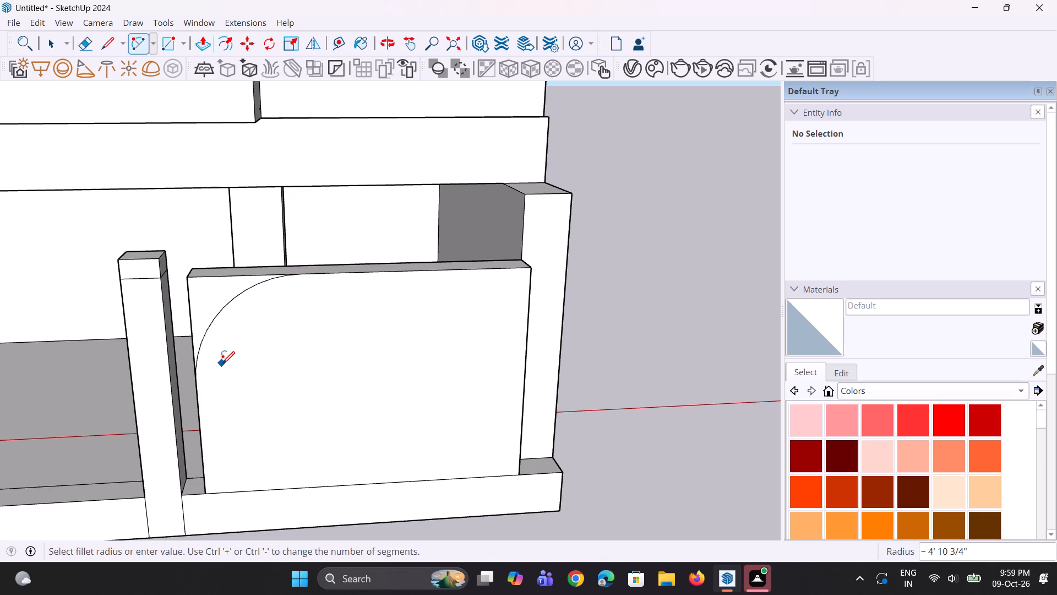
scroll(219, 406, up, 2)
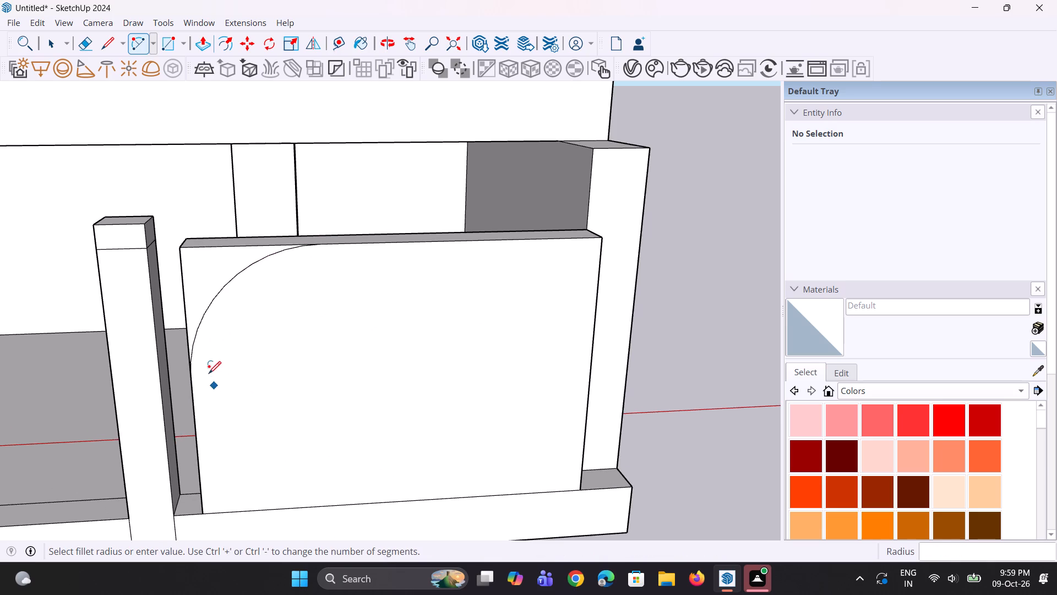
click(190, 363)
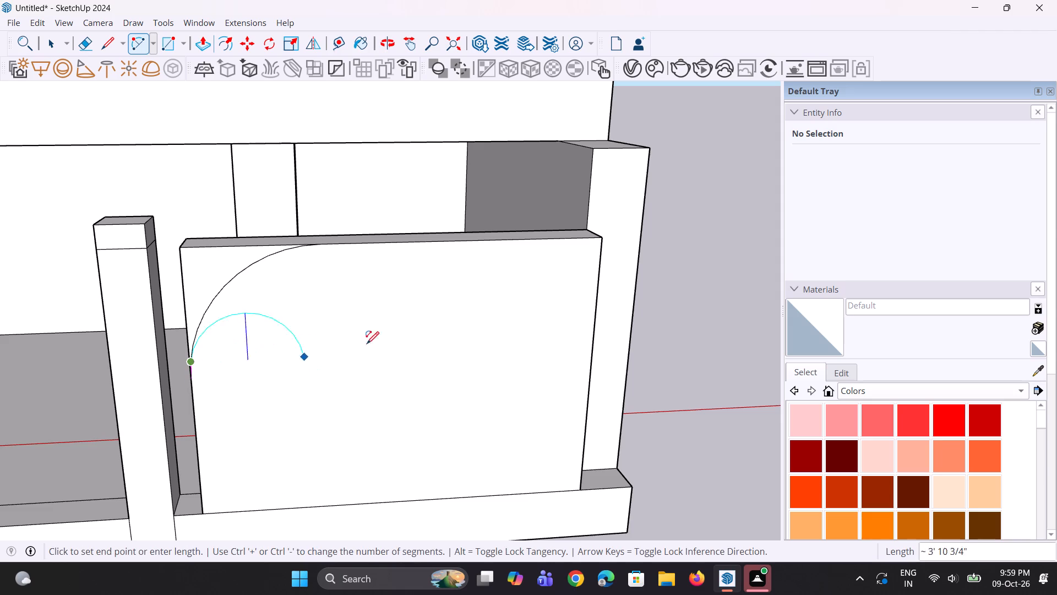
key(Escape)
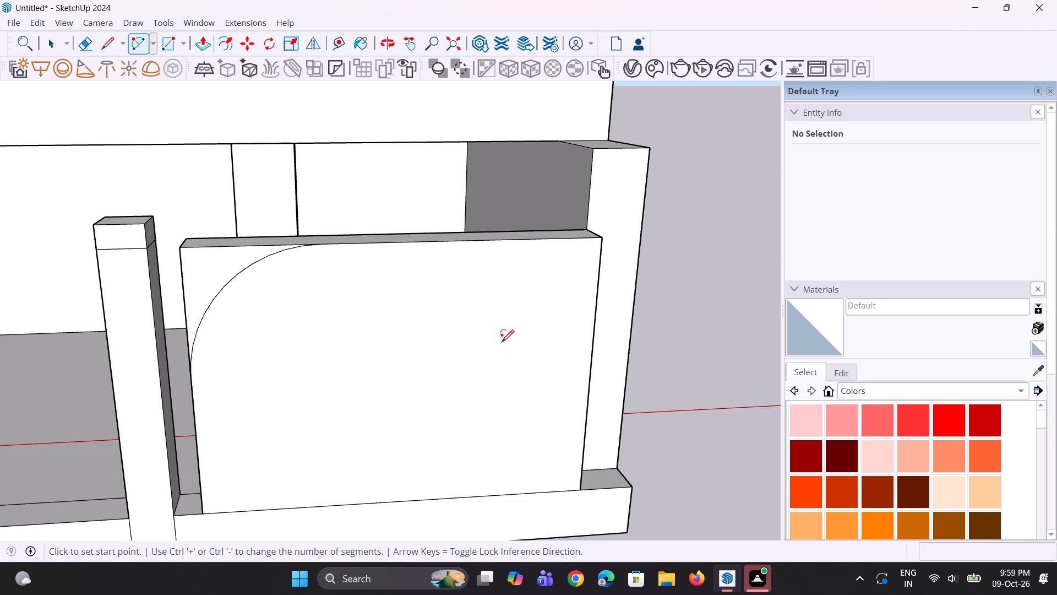
Draw a matching tangent arc, about 4' 3 1/8" from end to end, across the front wall's upper corner beside the end wall.
key(l)
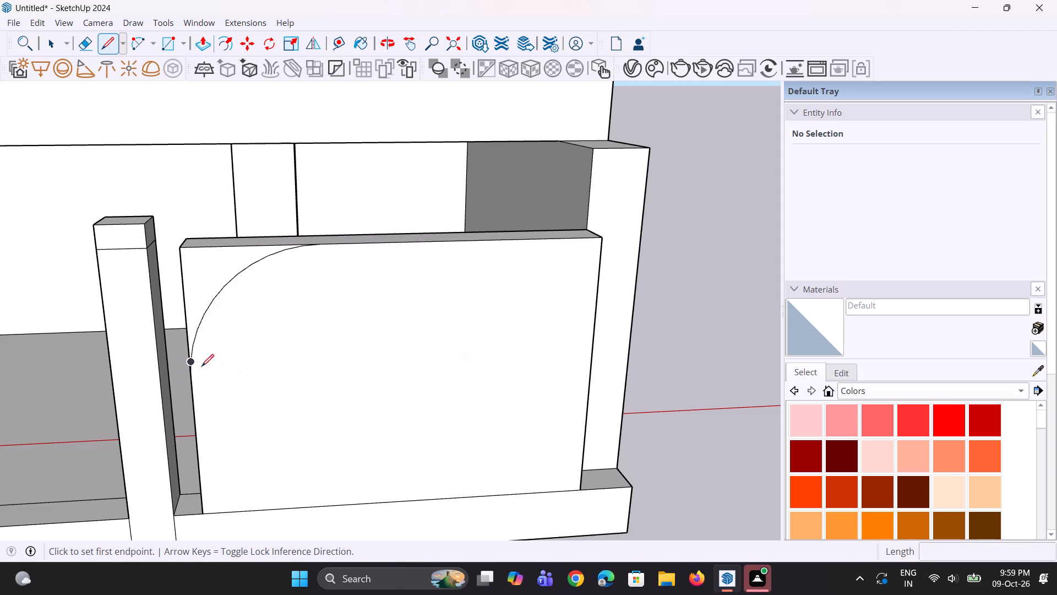
click(591, 348)
key(a)
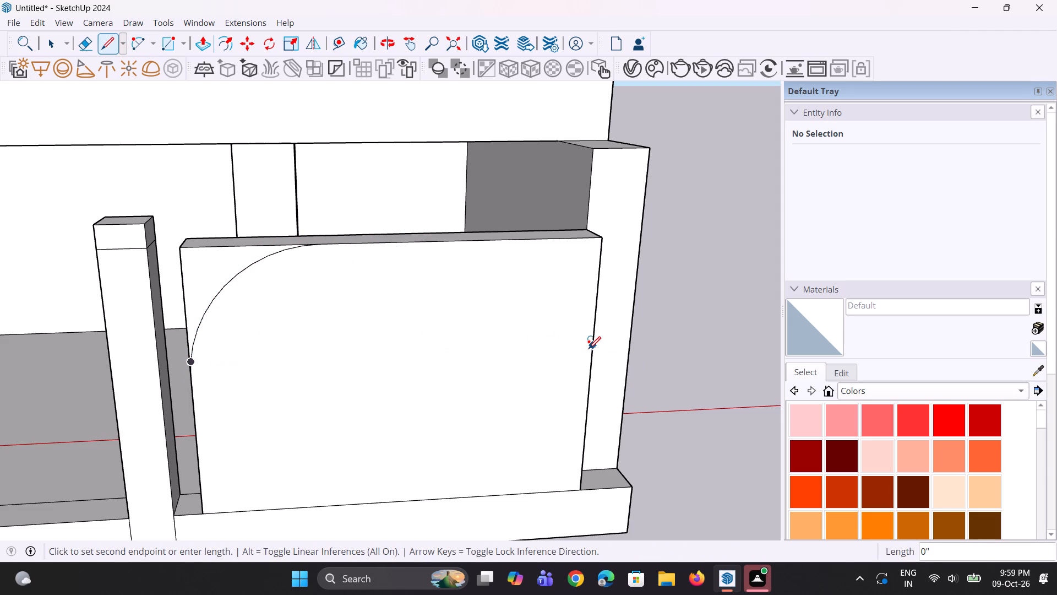
click(591, 349)
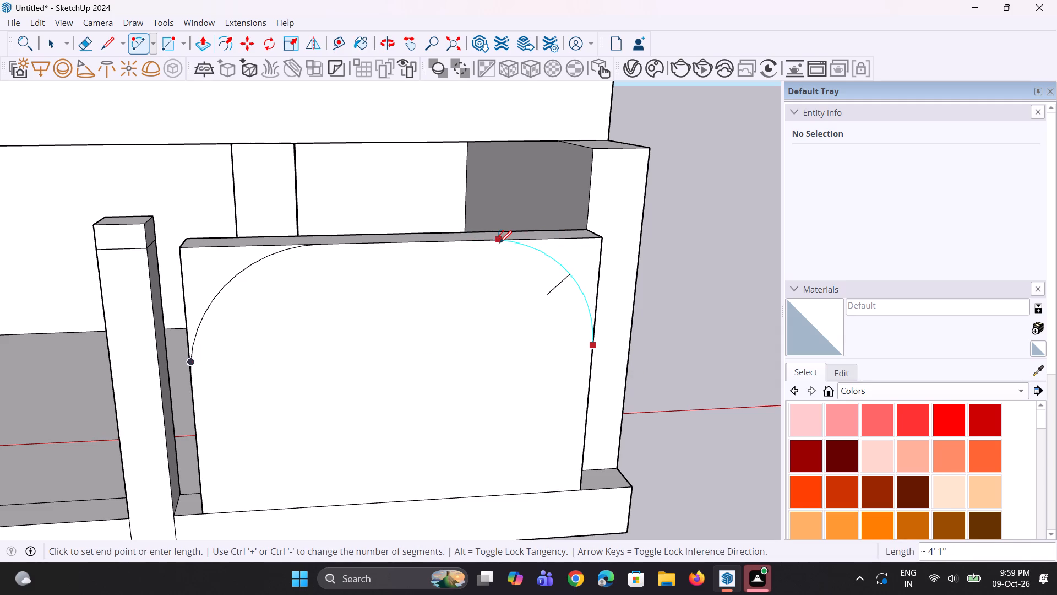
click(489, 243)
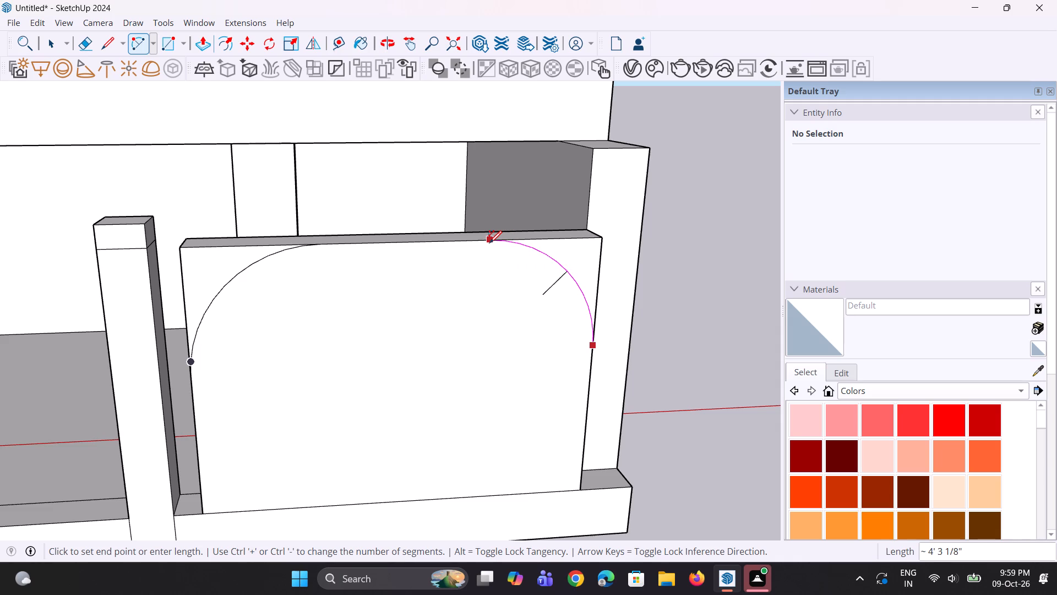
click(489, 243)
key(space)
key(space)
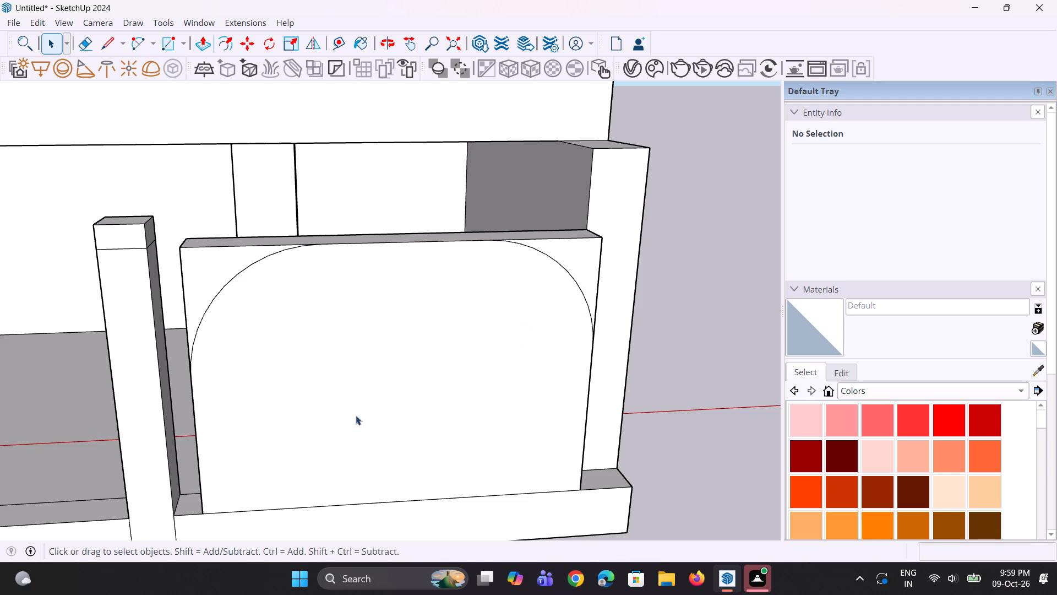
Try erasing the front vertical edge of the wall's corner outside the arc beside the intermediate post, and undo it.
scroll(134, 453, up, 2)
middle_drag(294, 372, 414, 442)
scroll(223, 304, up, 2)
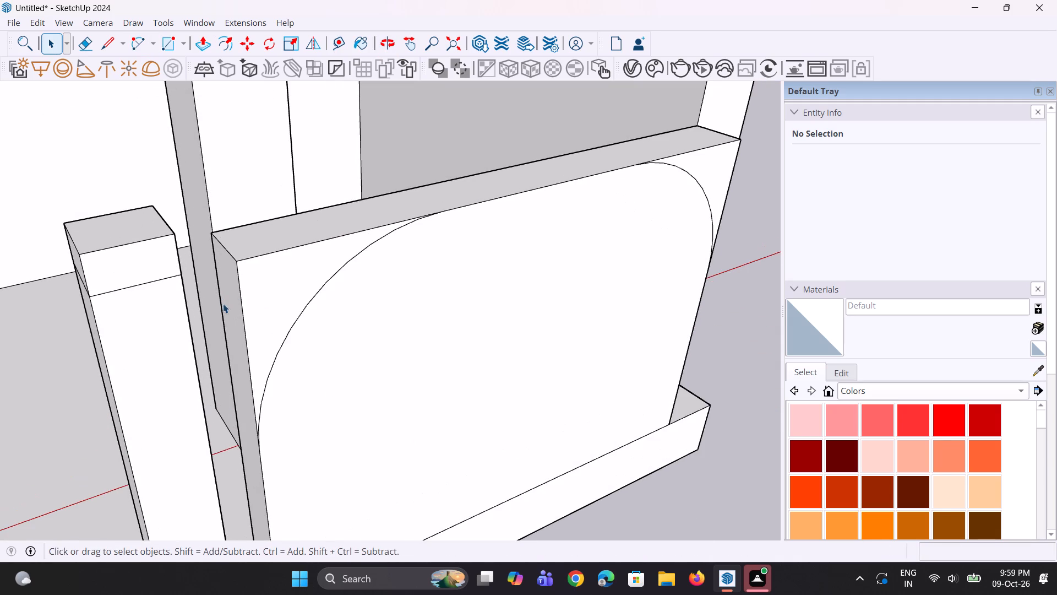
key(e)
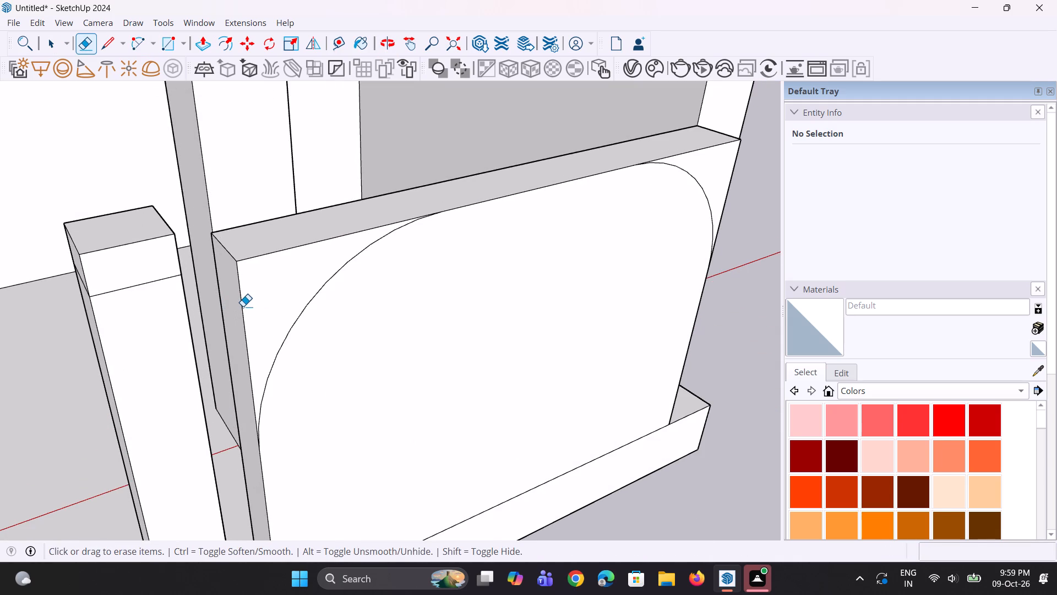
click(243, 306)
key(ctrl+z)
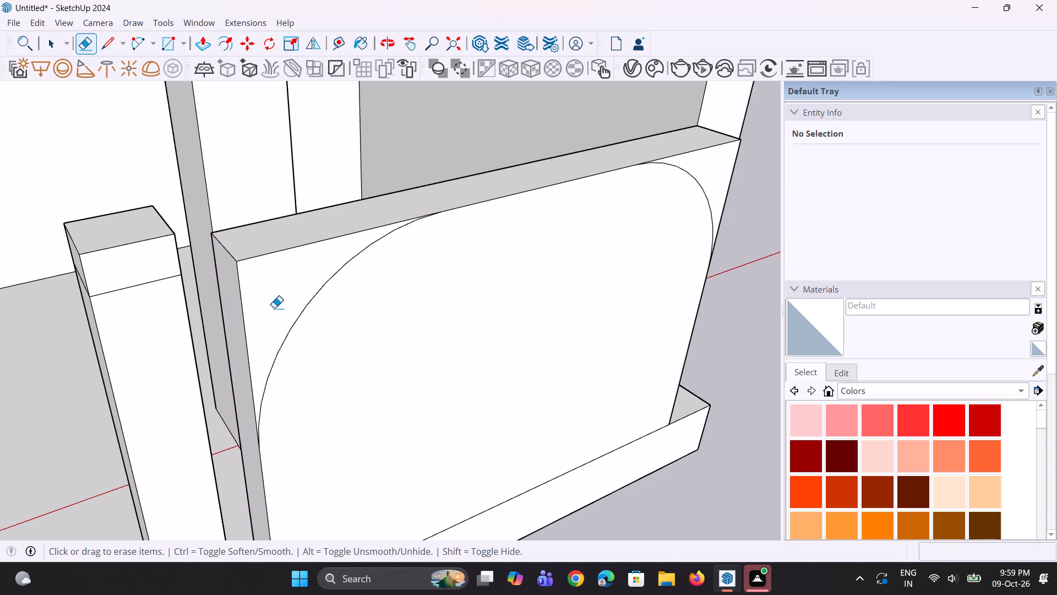
Push both corner pieces outside the arcs back through the front wall's full 1' 1 1/8" thickness to cut the rounded corners.
key(p)
click(274, 307)
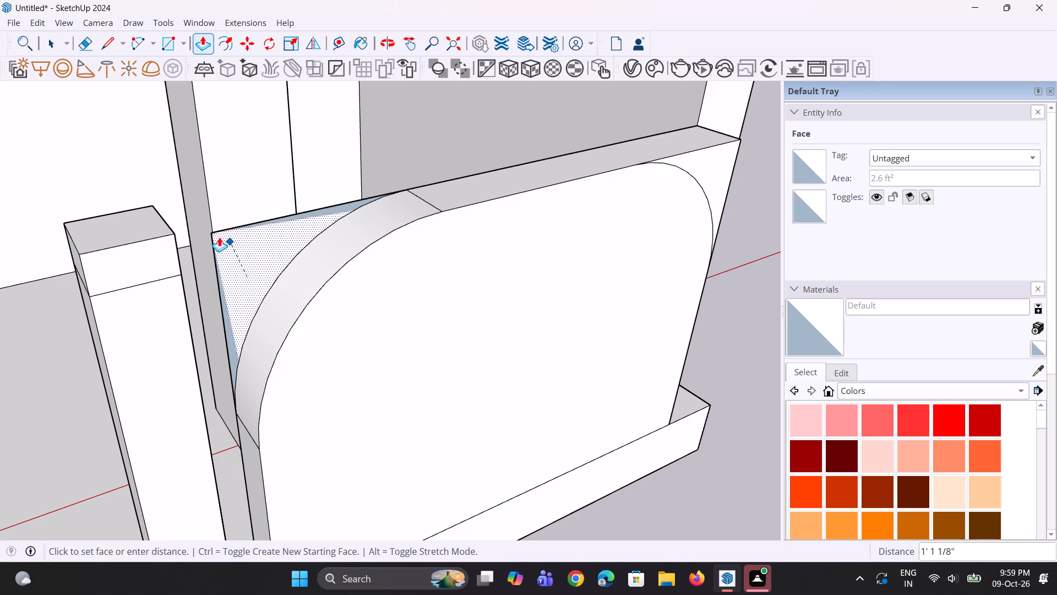
click(213, 234)
scroll(224, 349, down, 5)
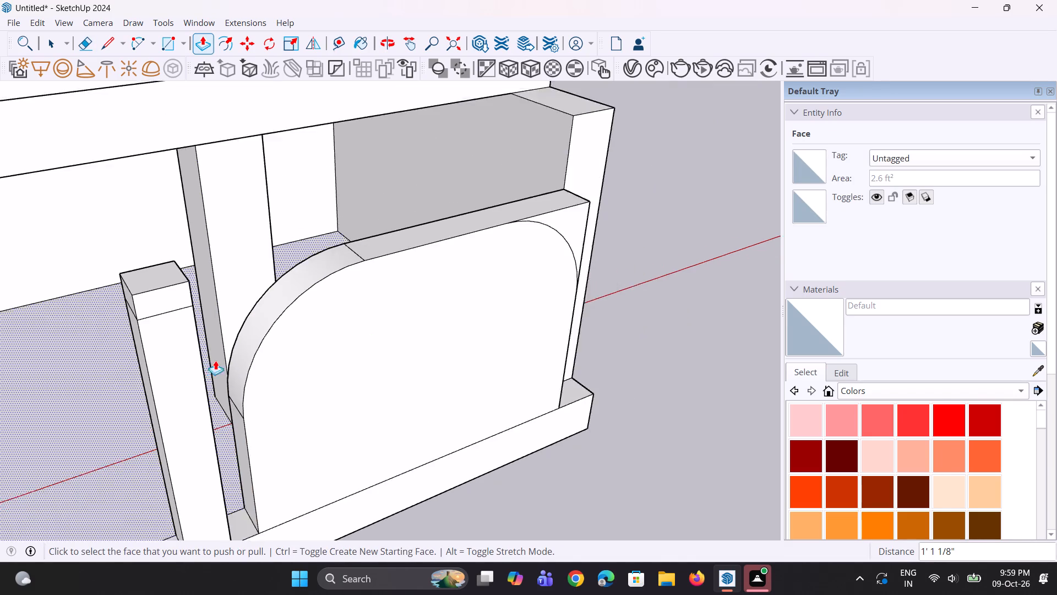
middle_drag(579, 315, 392, 323)
click(529, 304)
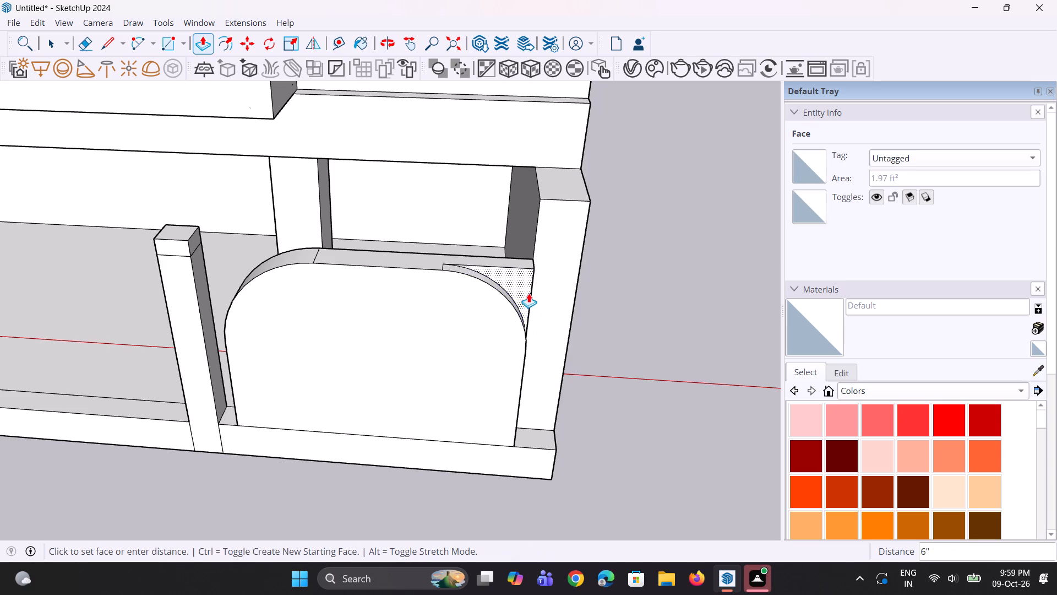
click(508, 262)
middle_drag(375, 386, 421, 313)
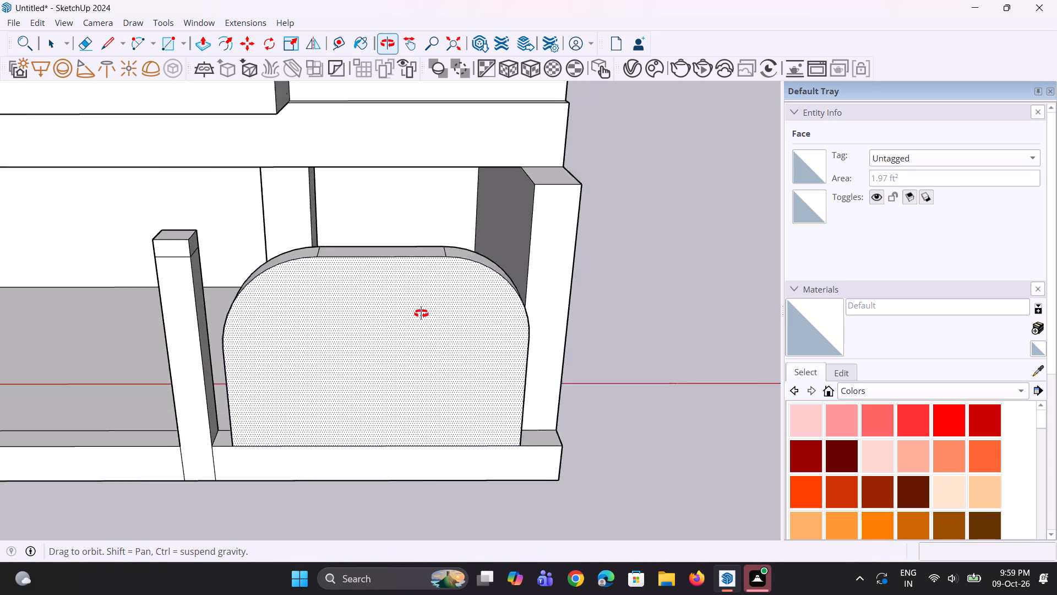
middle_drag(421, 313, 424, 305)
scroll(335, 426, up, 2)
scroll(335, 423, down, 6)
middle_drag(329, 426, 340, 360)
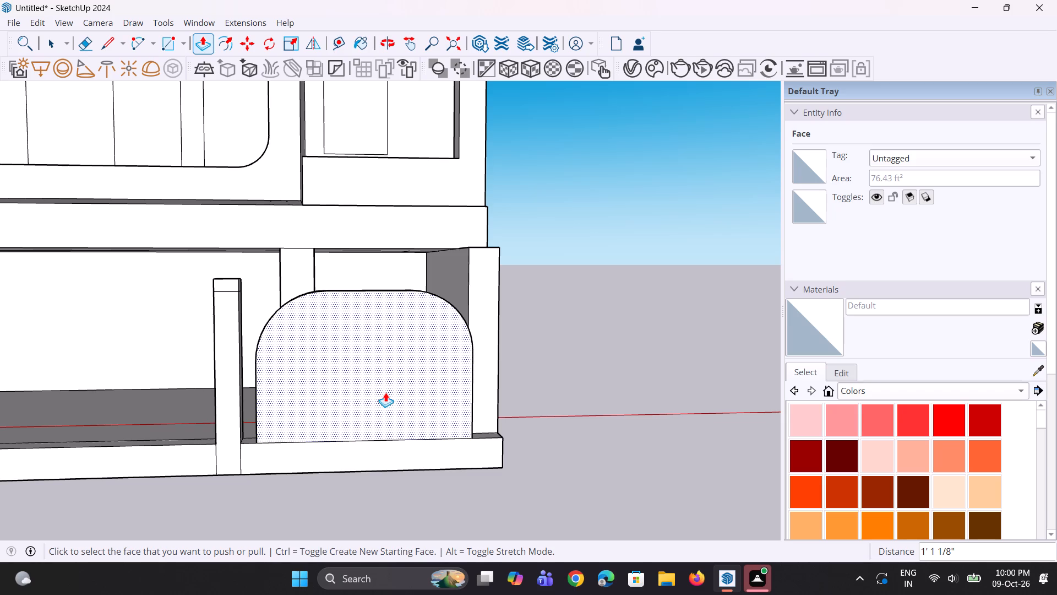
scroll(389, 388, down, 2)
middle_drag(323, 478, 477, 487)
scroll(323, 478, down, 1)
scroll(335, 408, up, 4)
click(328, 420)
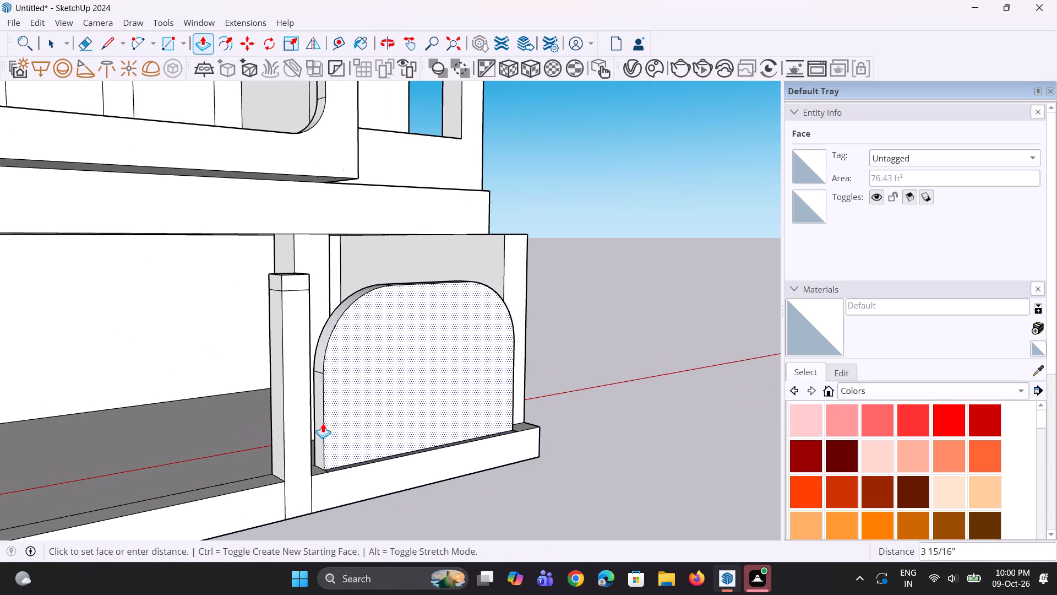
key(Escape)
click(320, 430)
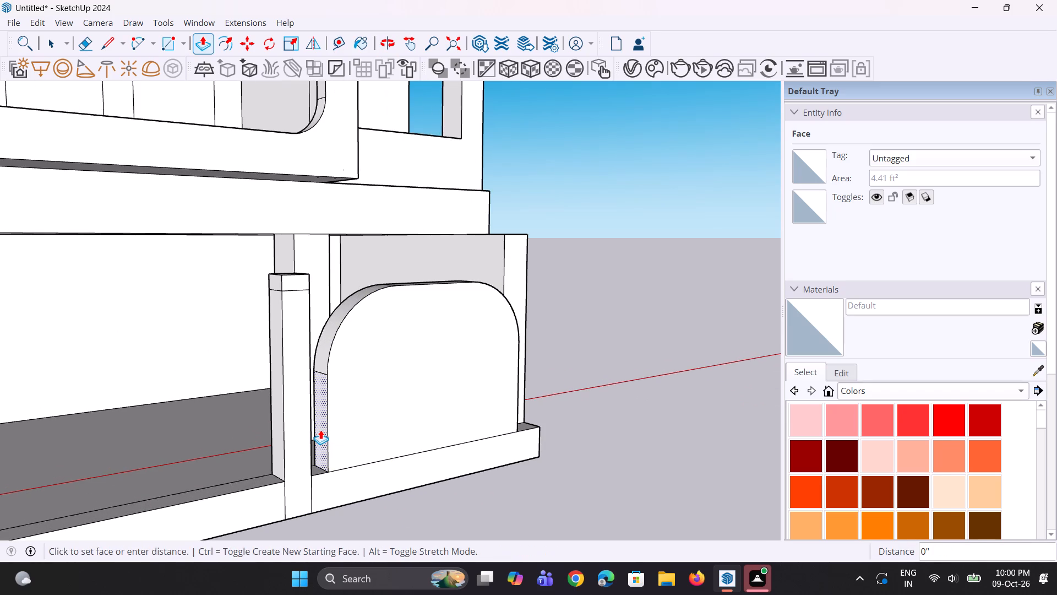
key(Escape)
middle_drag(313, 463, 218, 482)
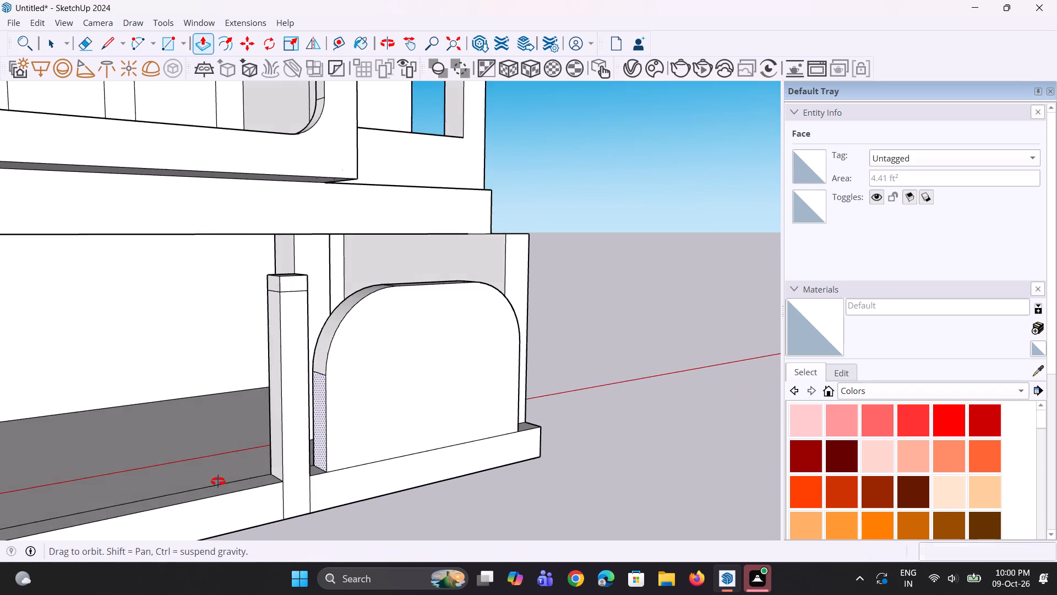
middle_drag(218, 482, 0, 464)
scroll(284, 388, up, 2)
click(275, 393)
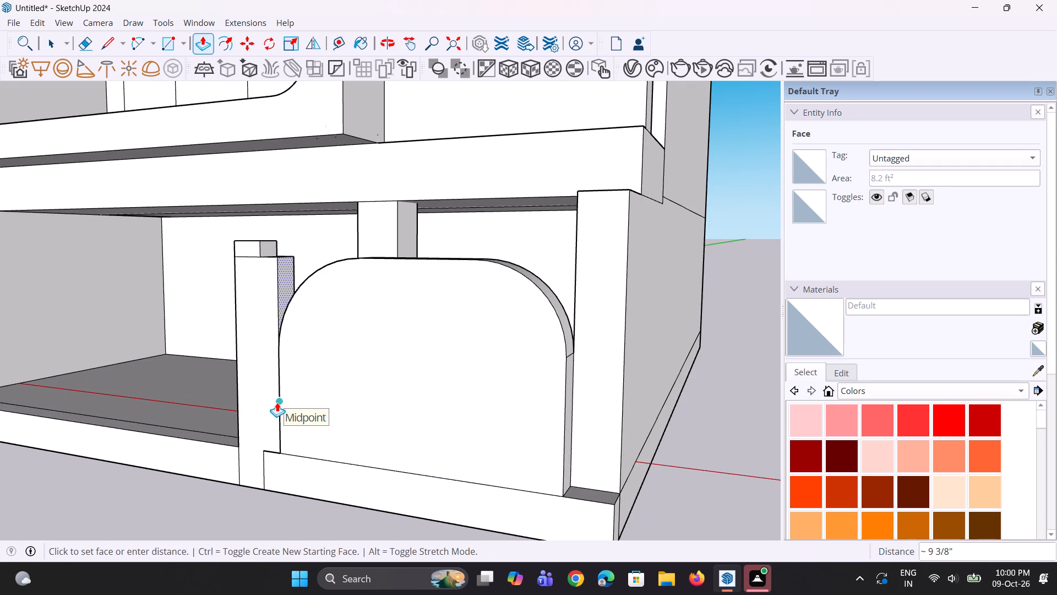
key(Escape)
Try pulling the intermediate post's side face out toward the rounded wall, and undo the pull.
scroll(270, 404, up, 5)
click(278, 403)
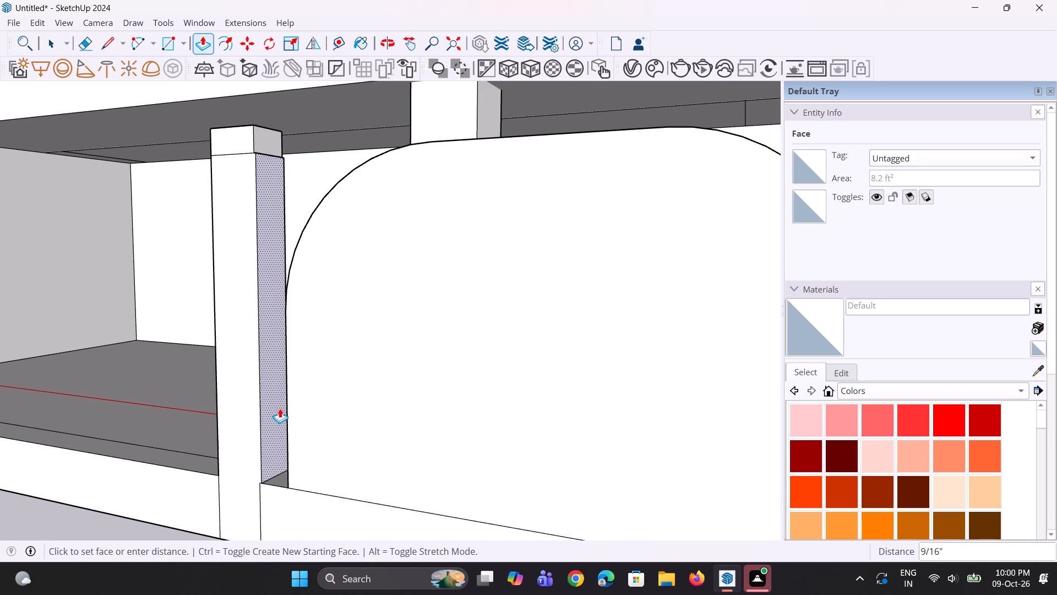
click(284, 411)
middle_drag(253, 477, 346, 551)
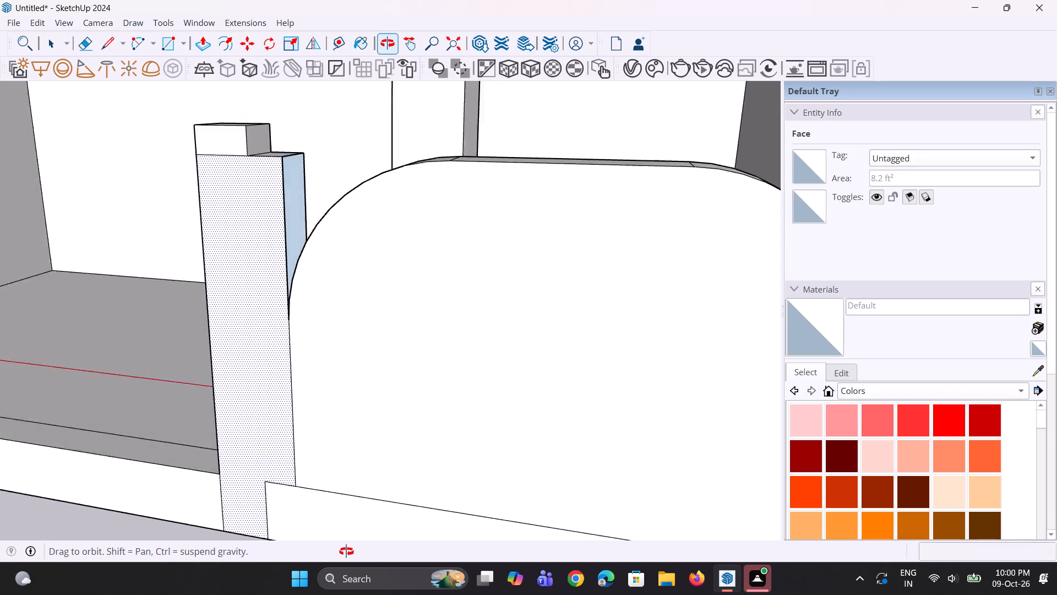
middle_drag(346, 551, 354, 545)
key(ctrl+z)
Pull the intermediate post's side face 4 5/16" toward the rounded wall, leaving a narrow gap between them.
ctrl+scroll(293, 448, up, 2)
scroll(288, 443, up, 2)
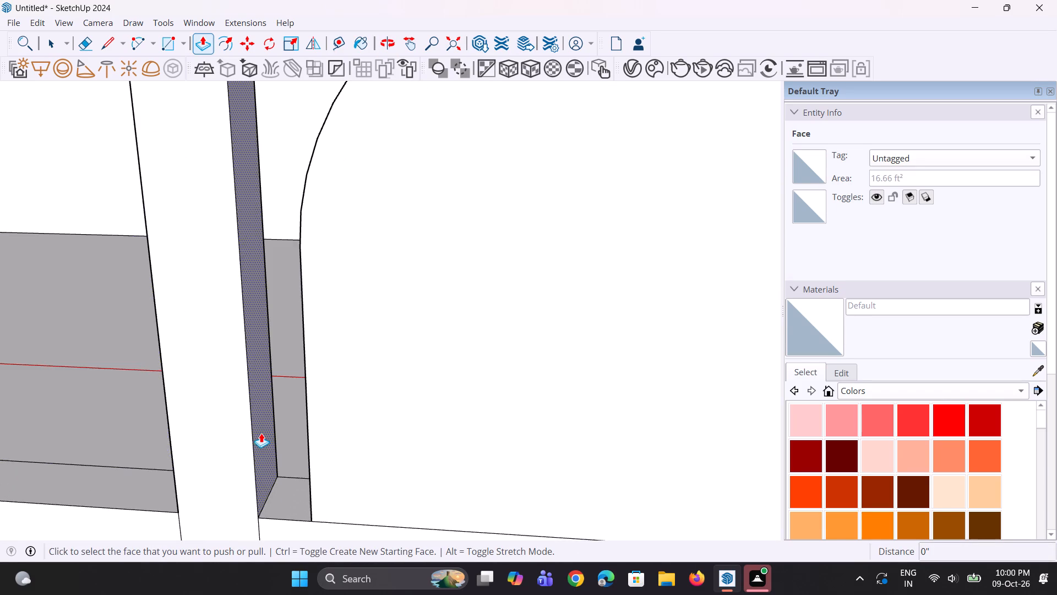
click(261, 433)
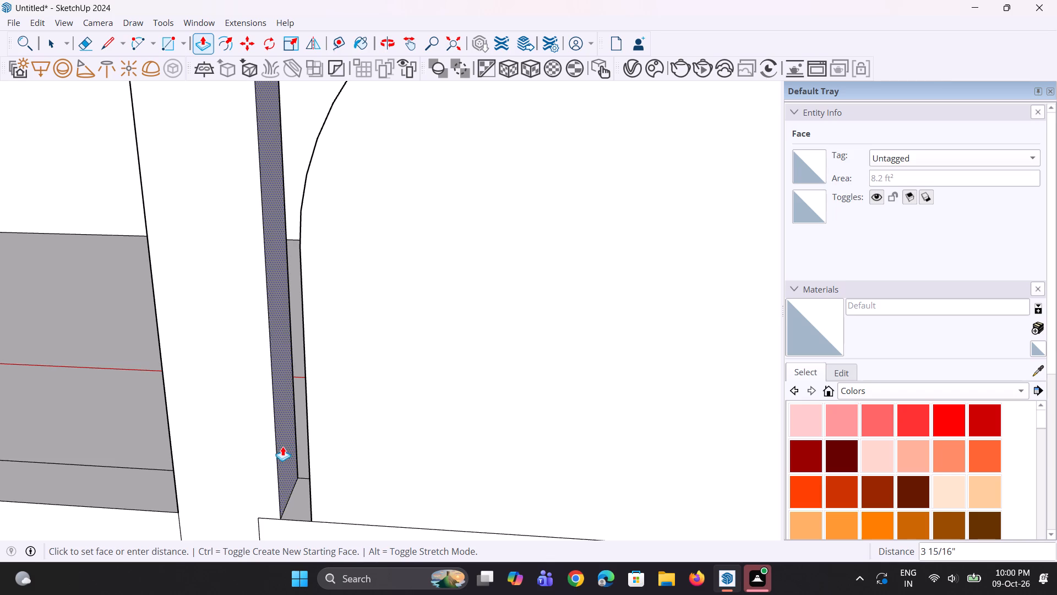
click(284, 447)
scroll(288, 451, down, 6)
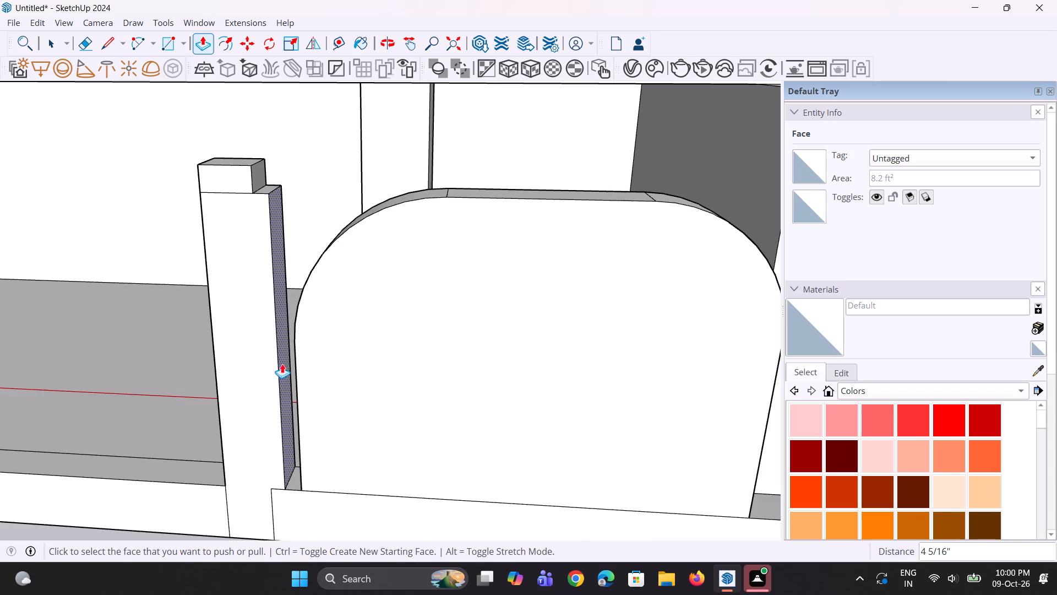
Extend the side face of the post's top block by the same 4 5/16", flush with the widened post below.
middle_drag(282, 348, 287, 391)
scroll(254, 191, up, 2)
double_click(254, 191)
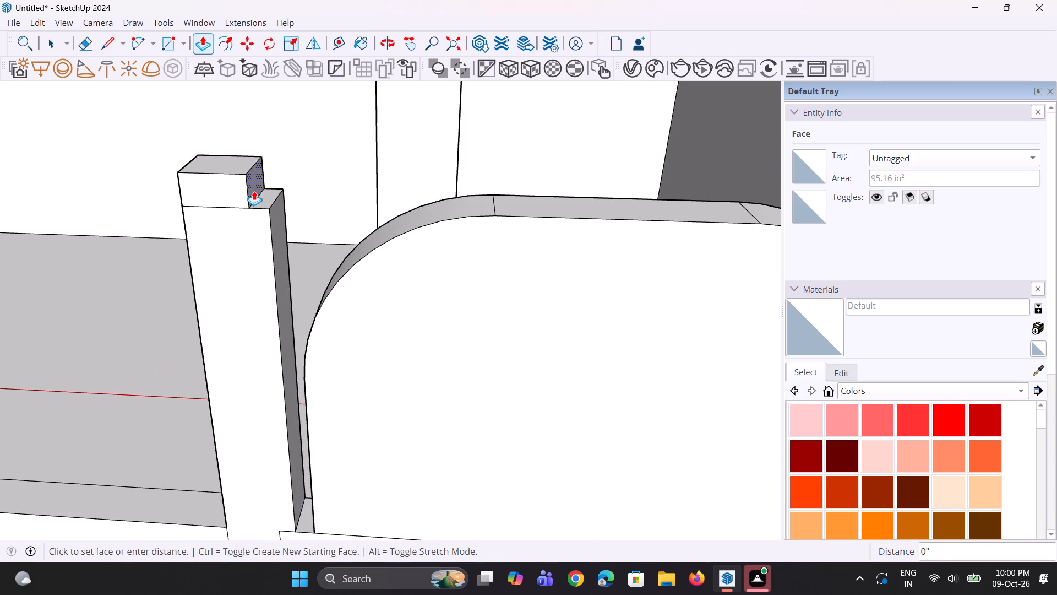
scroll(274, 279, down, 6)
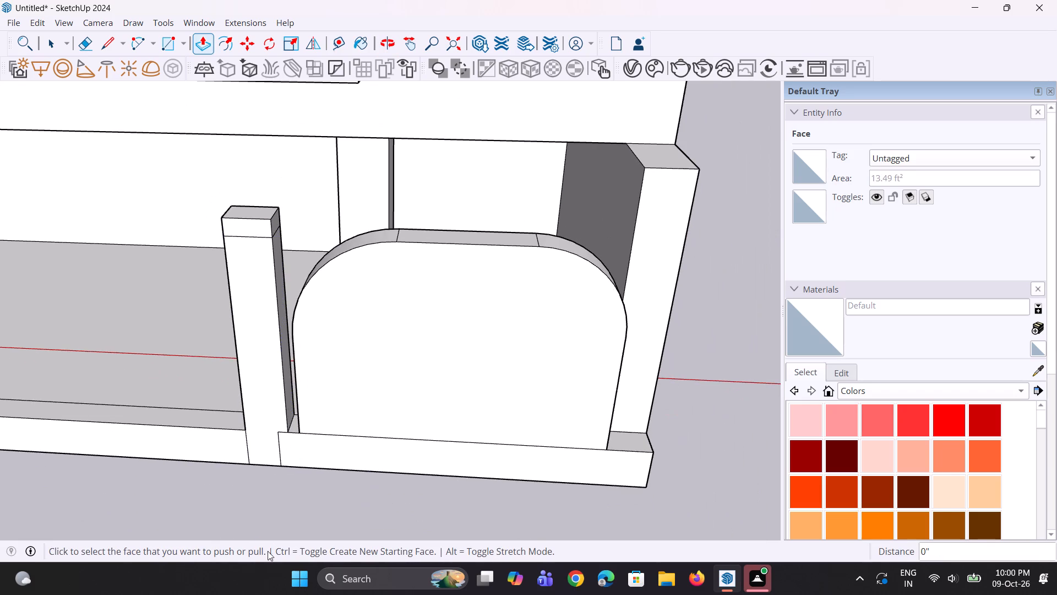
Erase the leftover vertical and horizontal edges at the widened post's base on the slab's front face.
scroll(259, 497, up, 5)
key(e)
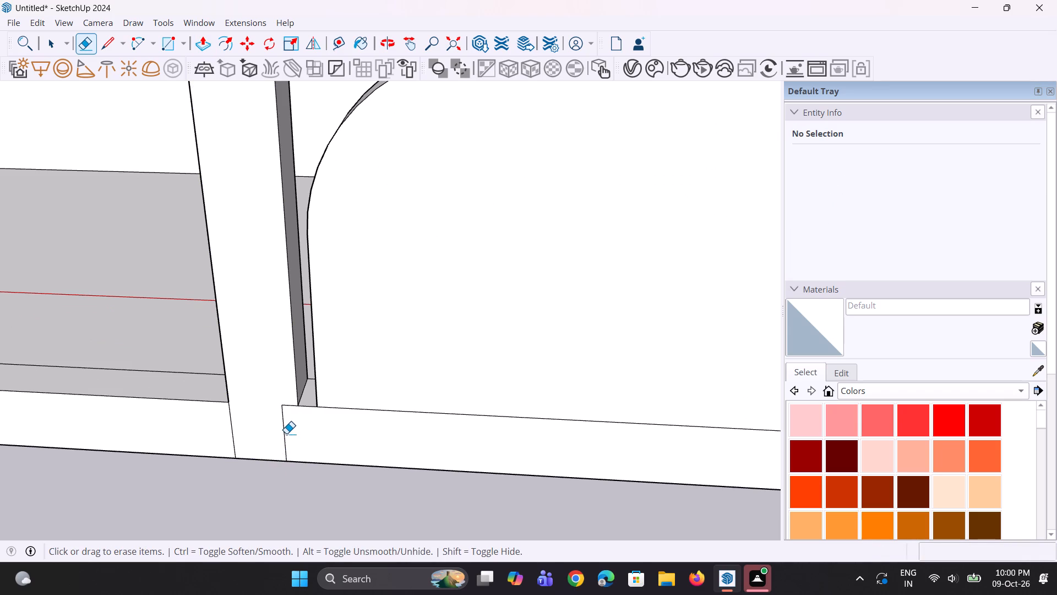
click(286, 433)
click(291, 408)
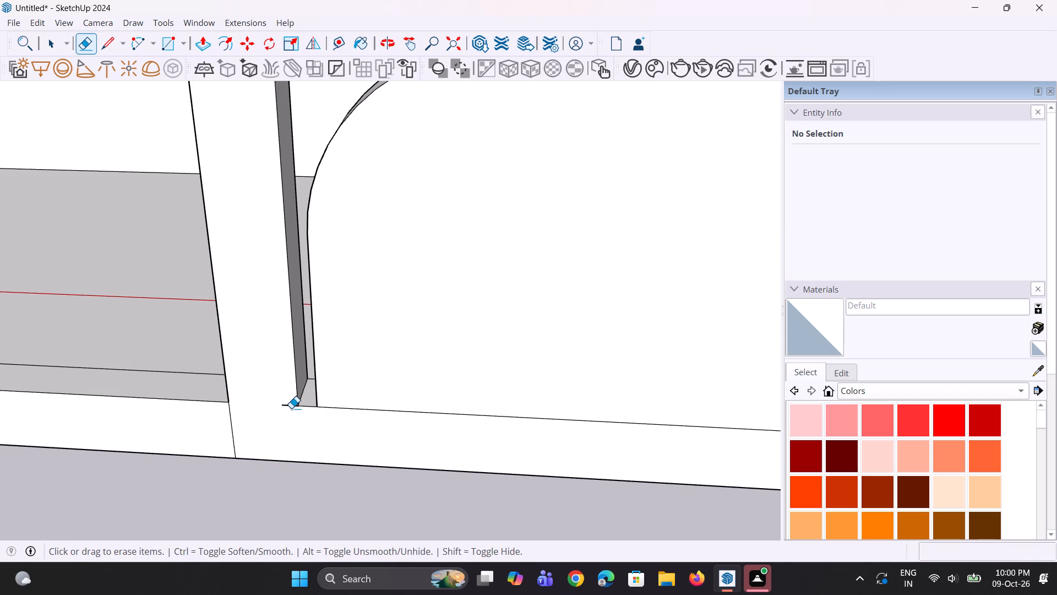
Erase the leftover edge at the intermediate post's base and the horizontal edge between the rounded wall and the slab's front face.
click(290, 407)
scroll(292, 448, down, 3)
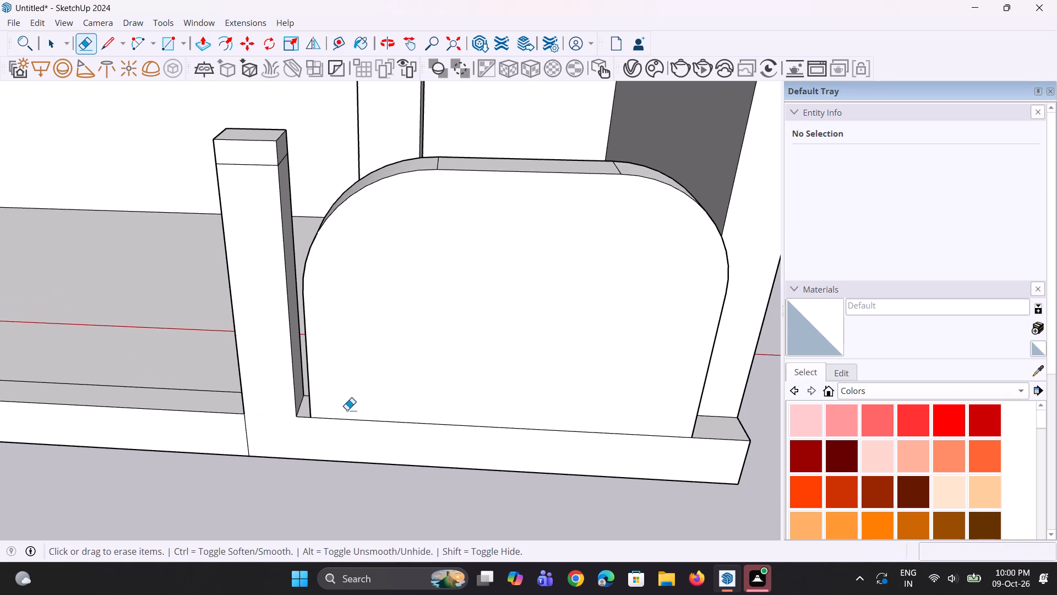
click(347, 421)
Push the narrow slab strip in the gap between the intermediate post and the rounded wall down by 1' 6 11/16".
scroll(315, 422, up, 2)
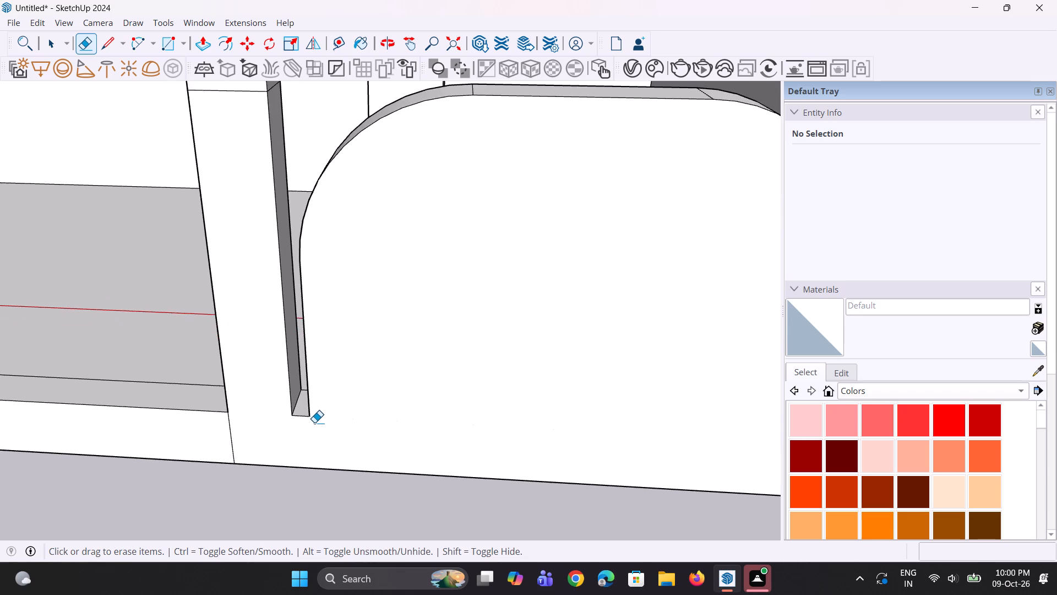
scroll(314, 423, down, 7)
middle_drag(320, 462, 352, 380)
scroll(287, 448, up, 3)
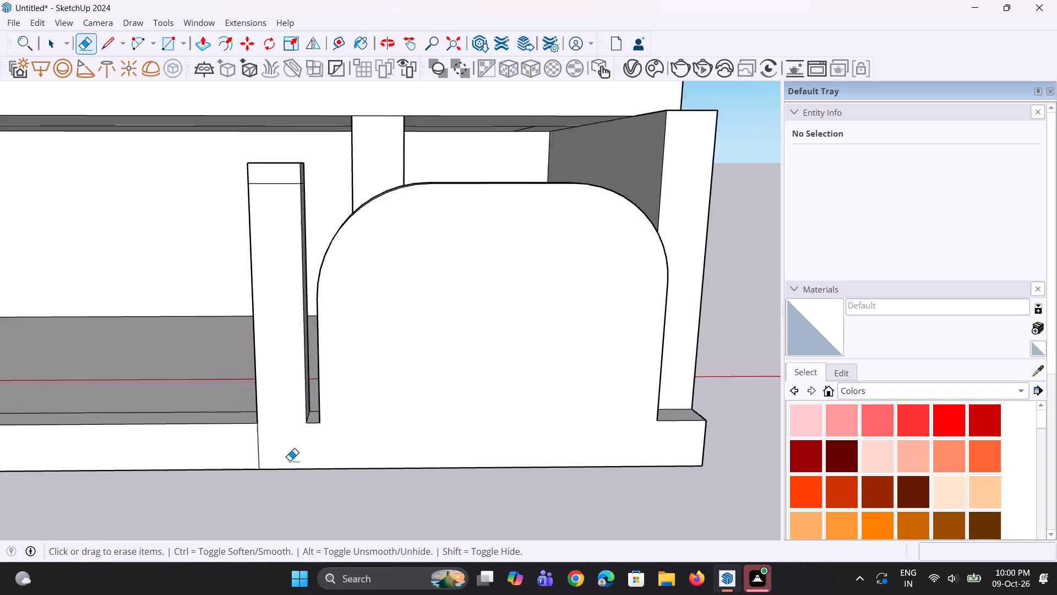
scroll(290, 461, up, 1)
middle_drag(295, 464, 314, 439)
key(p)
scroll(316, 419, up, 2)
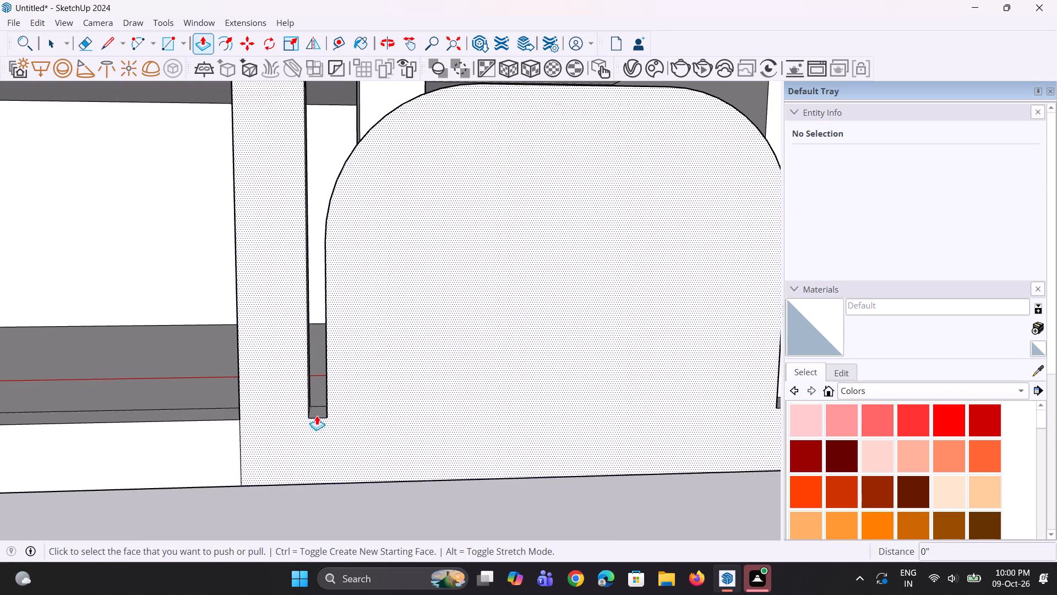
middle_drag(330, 434, 313, 531)
click(315, 429)
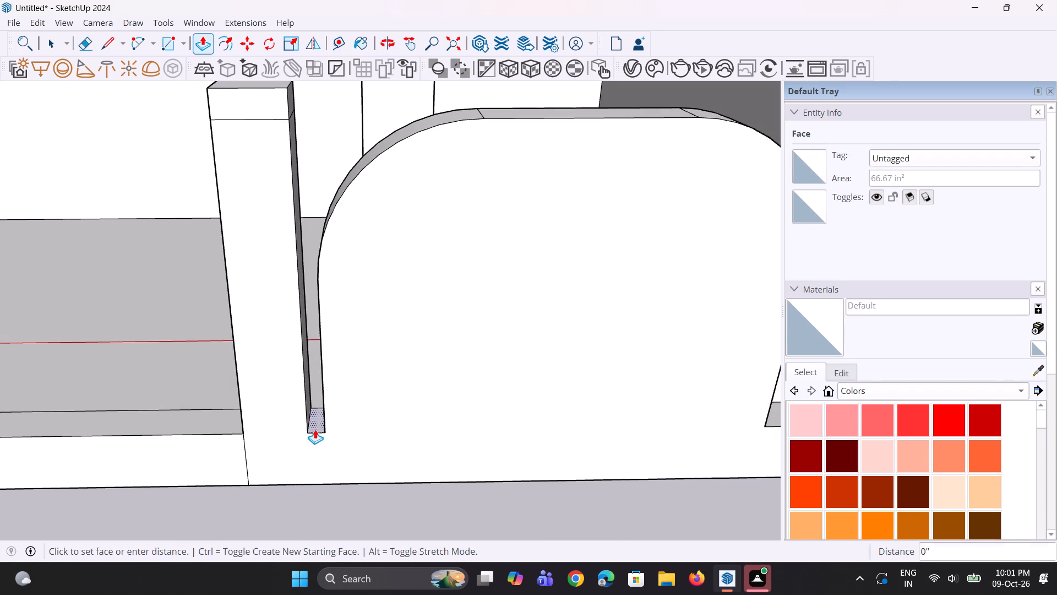
click(322, 488)
scroll(302, 463, down, 3)
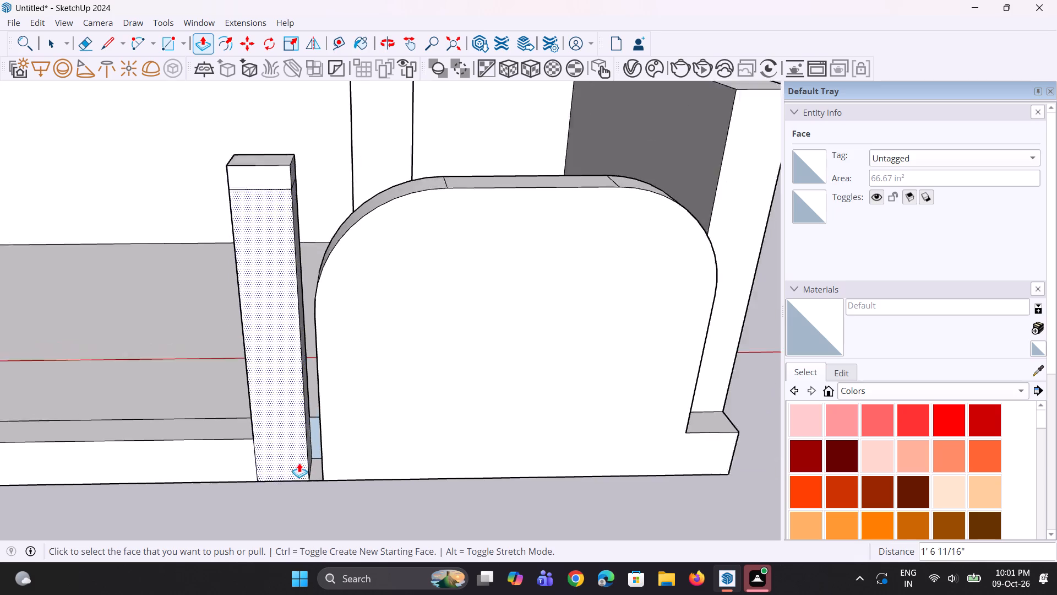
Push the slab strip between the rounded wall and the outer corner post down by the same 1' 6 11/16".
middle_drag(319, 480, 255, 430)
scroll(668, 471, up, 1)
scroll(670, 469, down, 2)
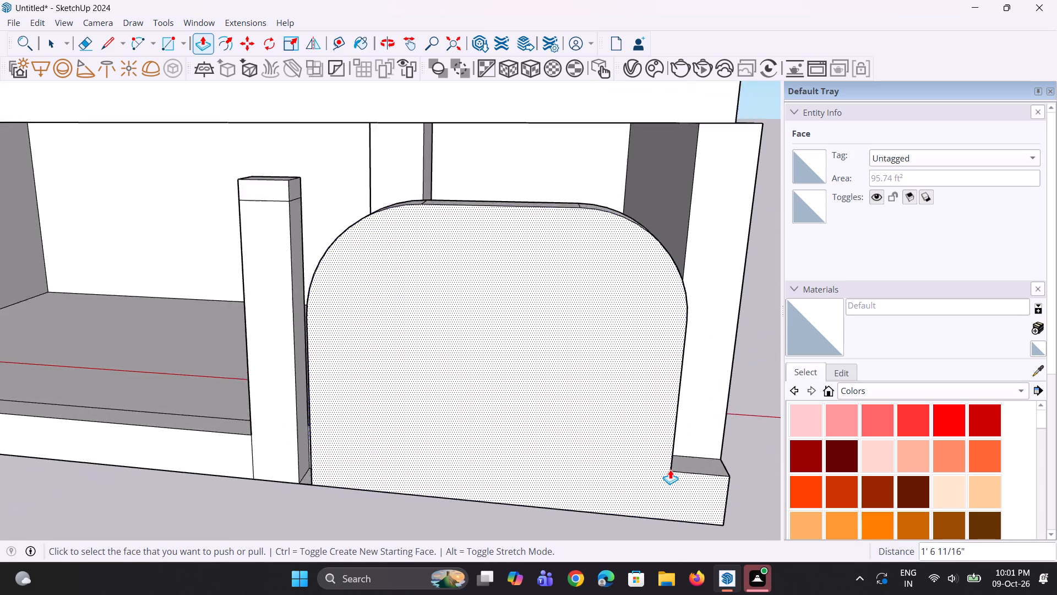
scroll(670, 469, down, 4)
middle_drag(689, 490, 685, 442)
scroll(603, 447, down, 3)
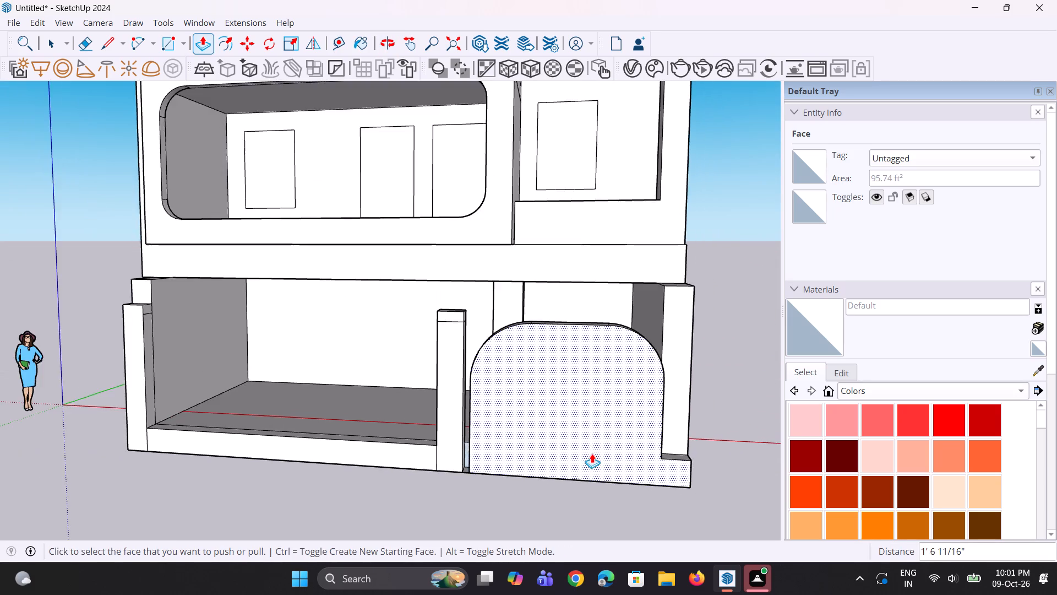
scroll(592, 453, down, 4)
middle_drag(637, 470, 599, 458)
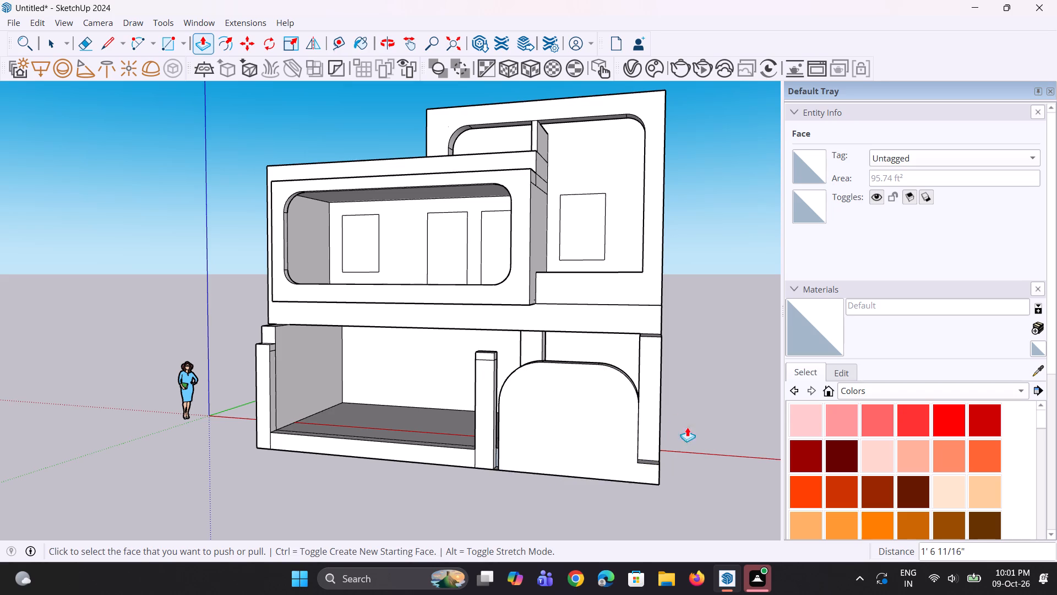
middle_drag(650, 465, 531, 497)
click(610, 507)
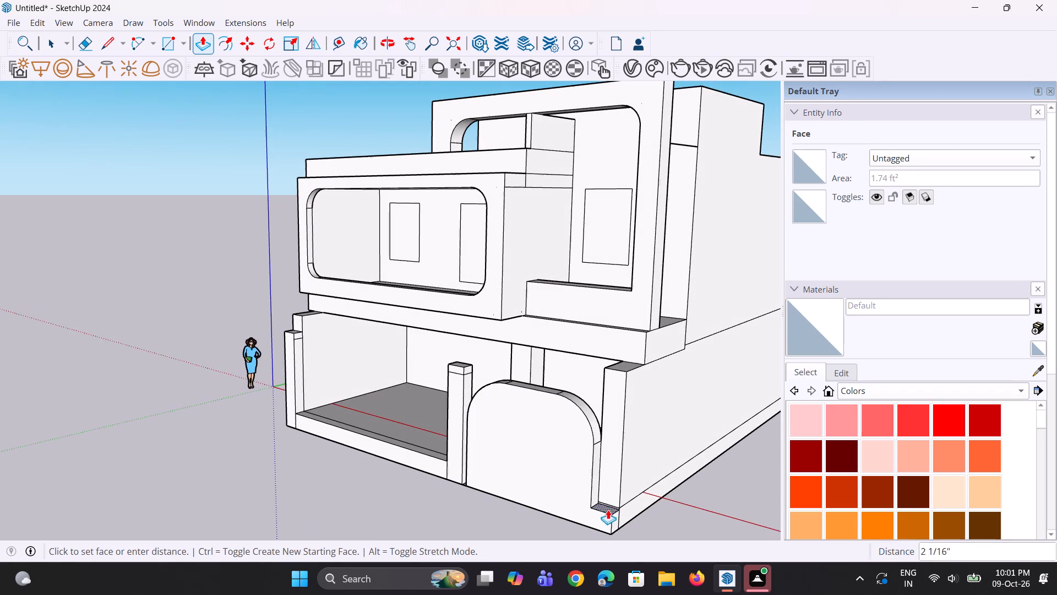
click(597, 529)
Examine the cut slab strips on both sides of the rounded wall from the front.
scroll(571, 531, down, 3)
middle_drag(570, 523, 646, 504)
scroll(504, 496, up, 3)
middle_drag(478, 478, 618, 457)
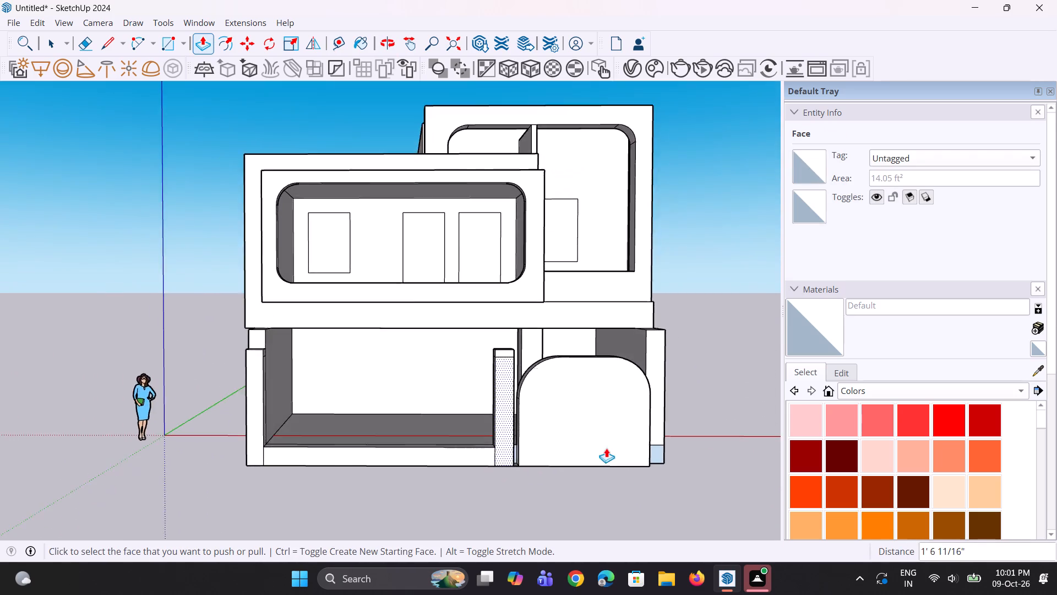
scroll(525, 474, up, 17)
middle_drag(524, 486, 517, 546)
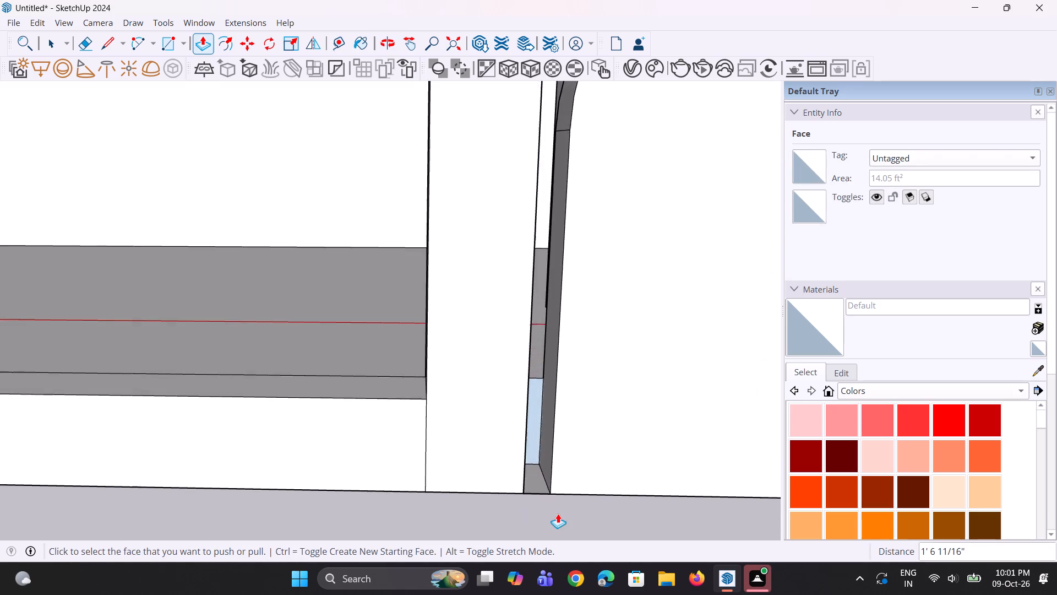
scroll(555, 497, up, 3)
scroll(426, 442, down, 17)
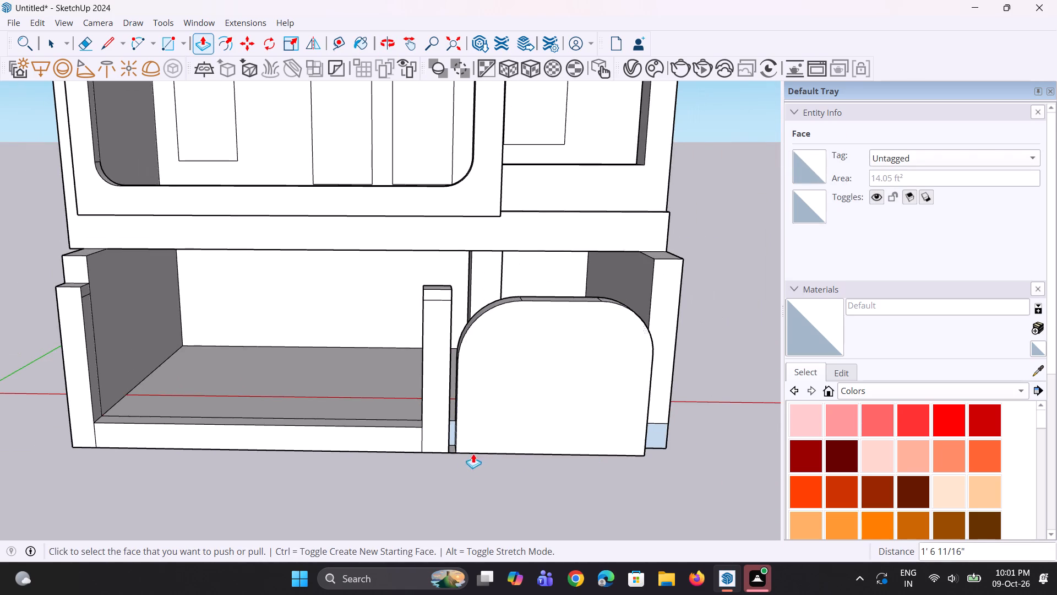
scroll(440, 327, down, 3)
Draw a rectangle over the exposed slab face at the base of the outer corner post.
middle_drag(583, 451, 237, 413)
scroll(336, 410, up, 5)
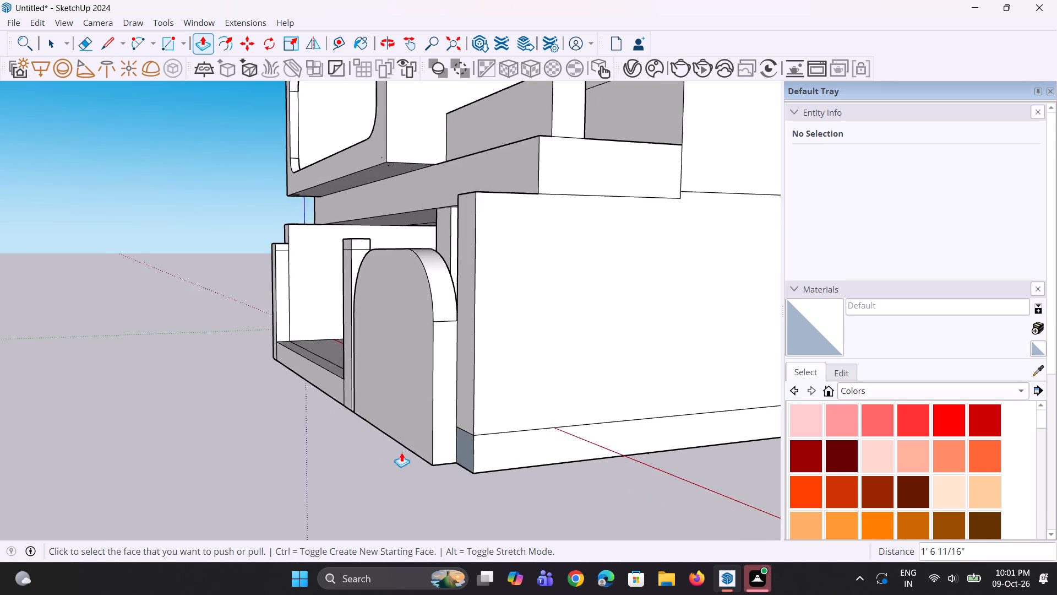
scroll(401, 452, up, 1)
key(r)
scroll(493, 465, up, 5)
middle_drag(488, 447, 527, 443)
scroll(488, 447, down, 1)
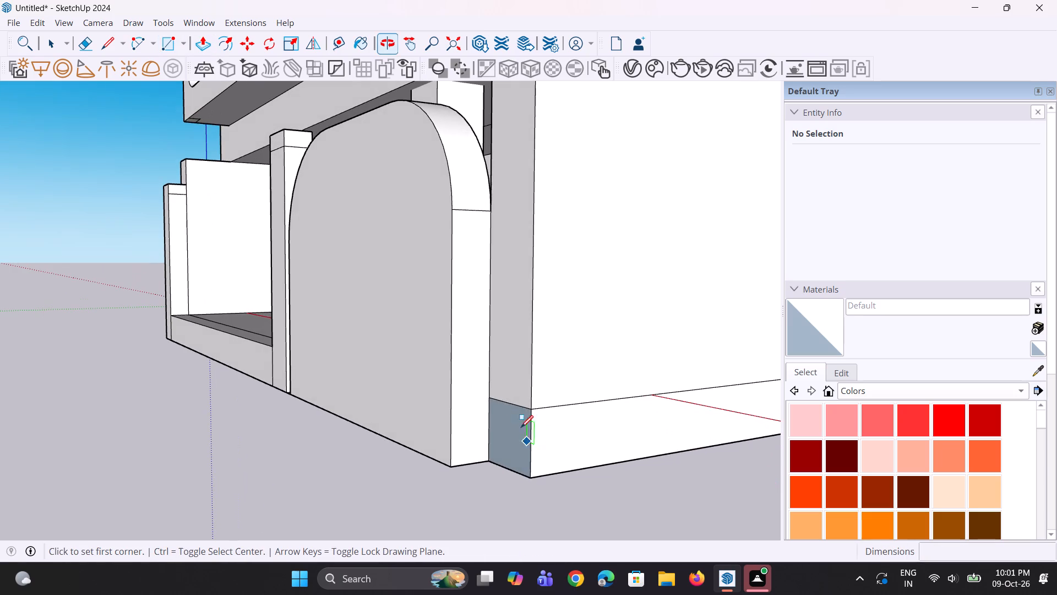
click(487, 401)
click(531, 415)
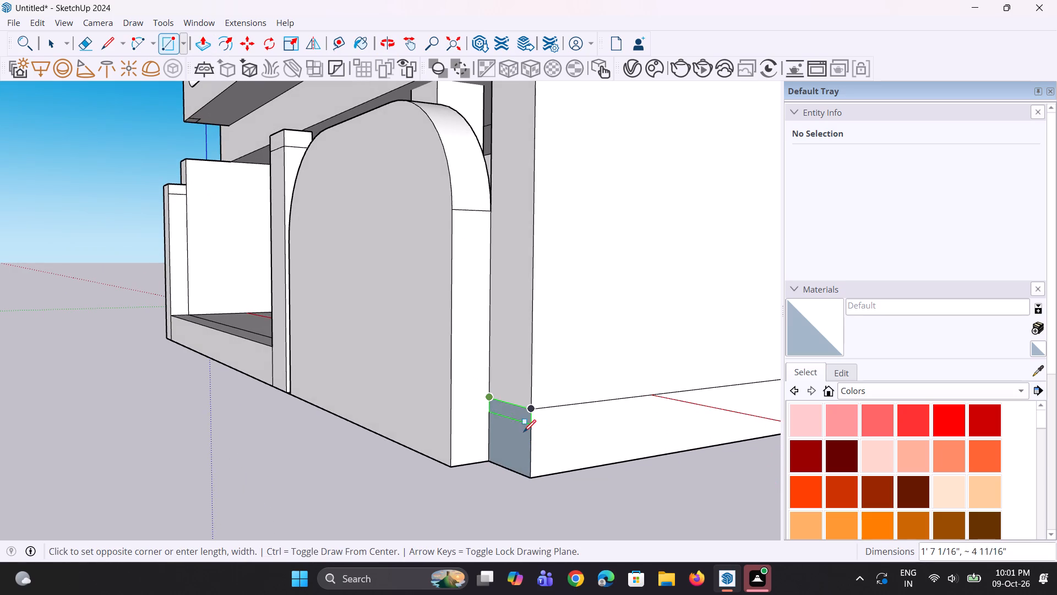
click(525, 473)
Pull the corner post's base face out 3/4" and bring the post's front face above it flush by the same distance.
middle_drag(527, 483, 540, 491)
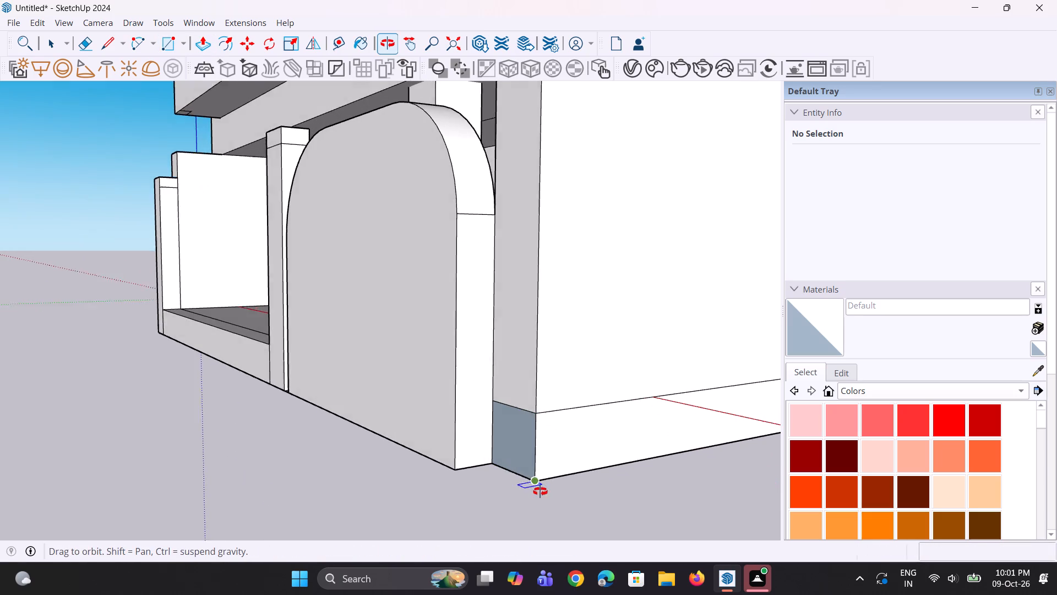
middle_drag(540, 491, 556, 489)
scroll(519, 440, up, 2)
key(p)
click(548, 423)
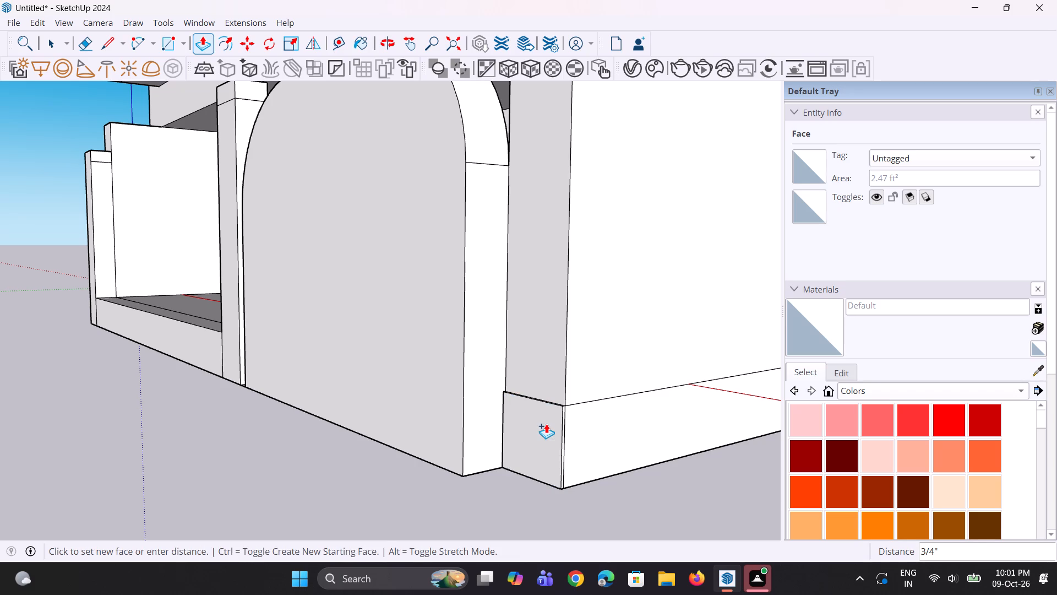
click(546, 424)
click(554, 398)
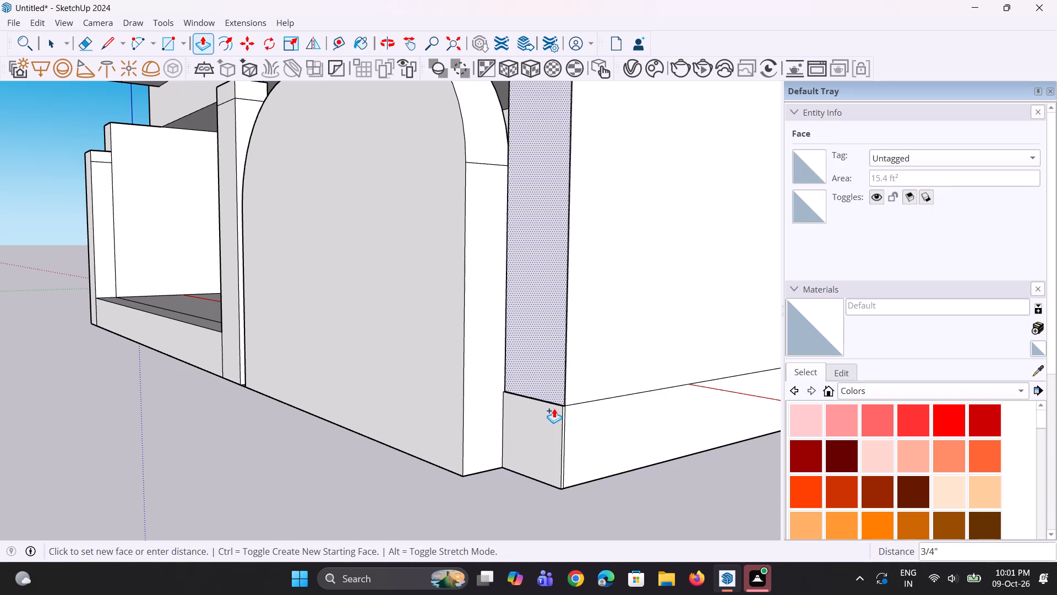
click(554, 411)
Erase the horizontal edge across the corner post's front and the leftover edges along its outer side at the base.
key(e)
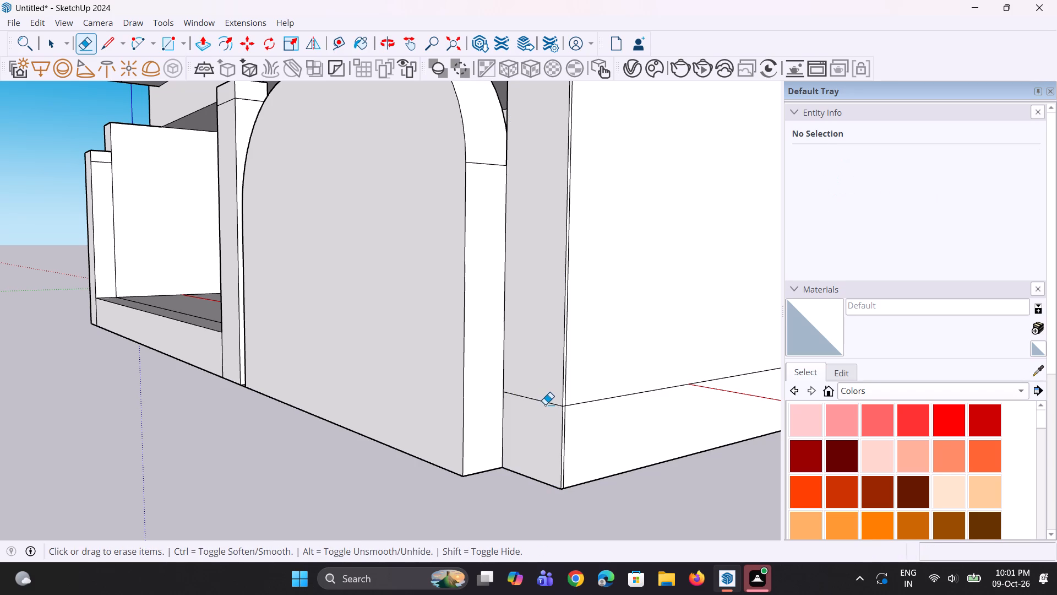
click(546, 404)
scroll(571, 415, up, 2)
click(566, 410)
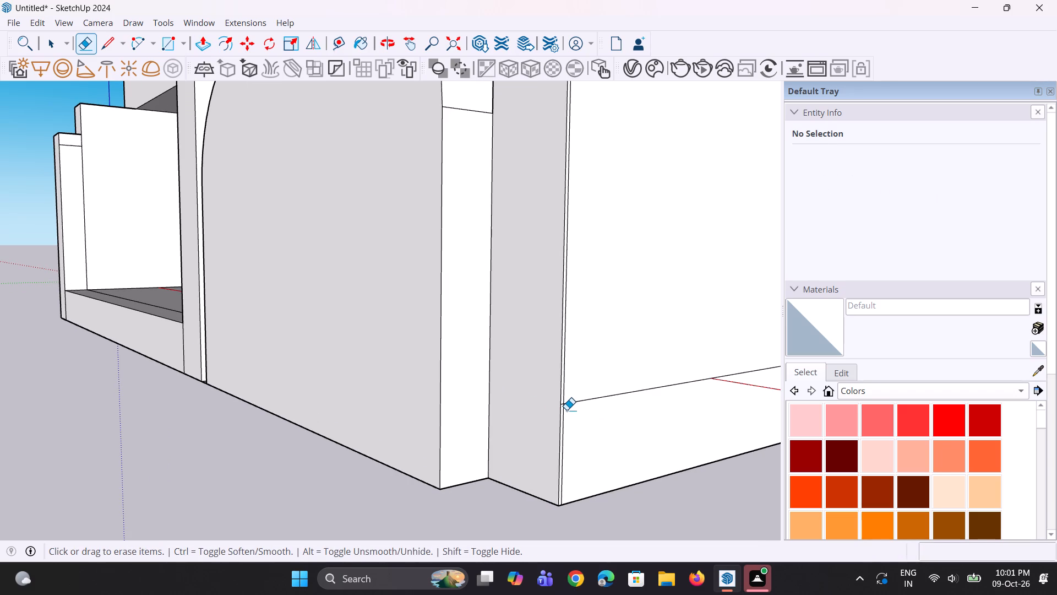
click(567, 406)
scroll(574, 434, up, 7)
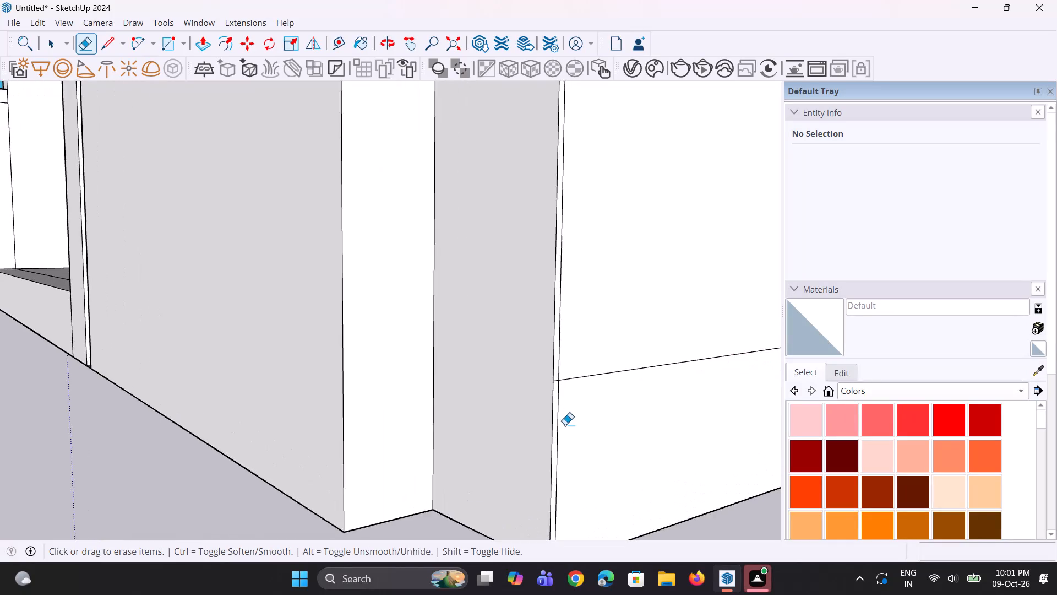
scroll(565, 425, up, 3)
click(554, 400)
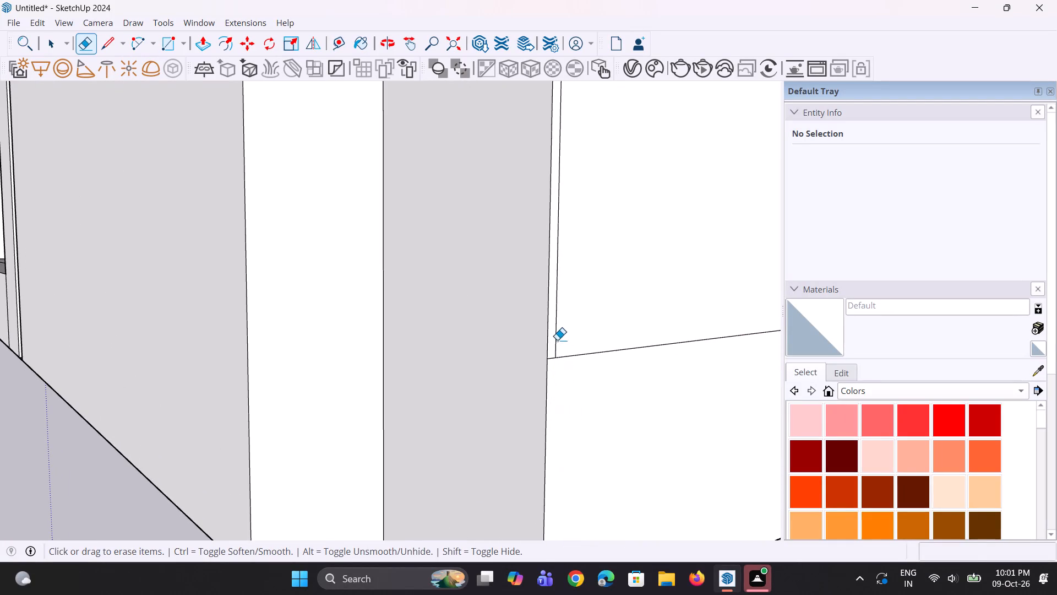
click(557, 340)
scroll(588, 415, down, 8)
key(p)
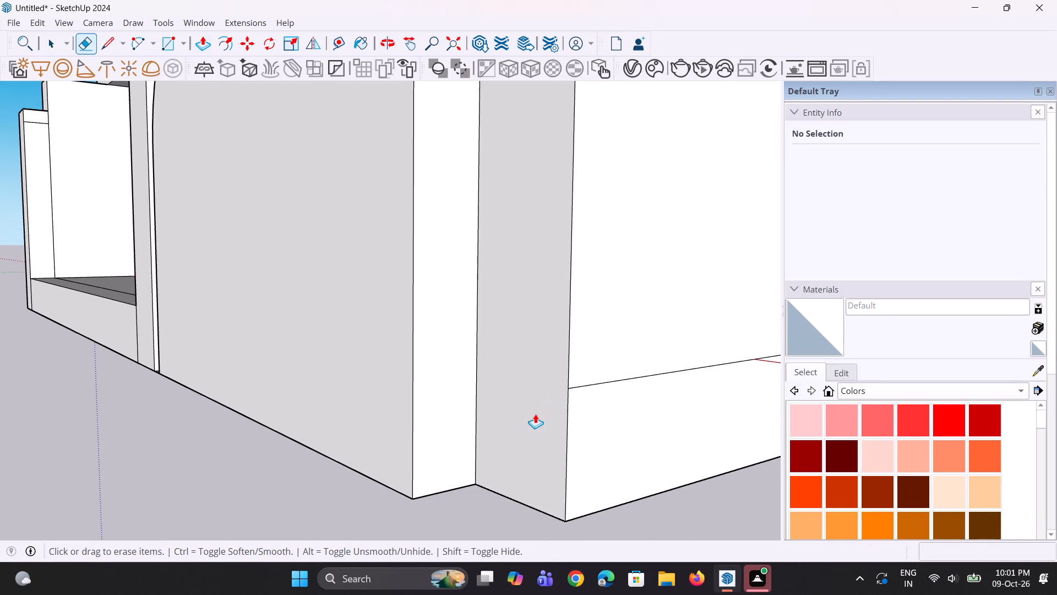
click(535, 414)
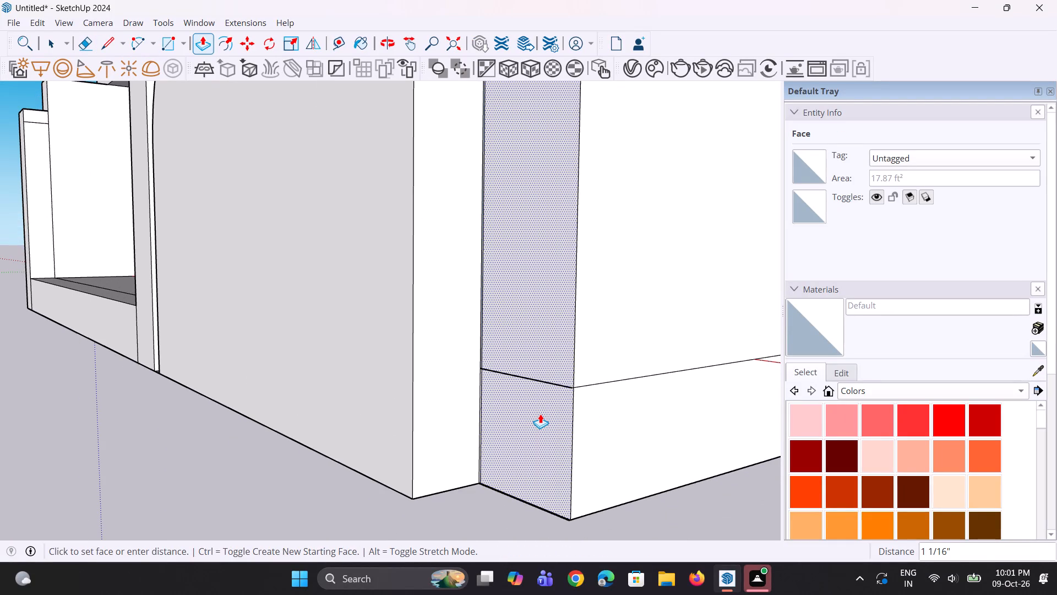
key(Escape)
Pull the intermediate post's side face 3 1/4" toward the rounded wall to narrow the gap.
scroll(477, 465, down, 12)
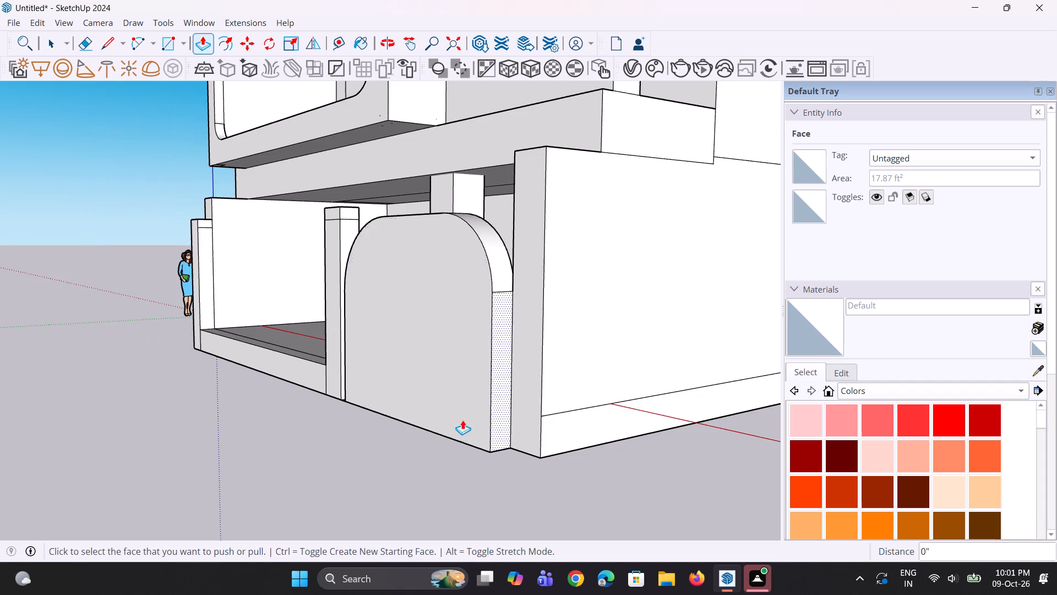
middle_drag(433, 430, 553, 469)
scroll(445, 420, down, 4)
middle_drag(579, 425, 514, 439)
scroll(514, 439, up, 1)
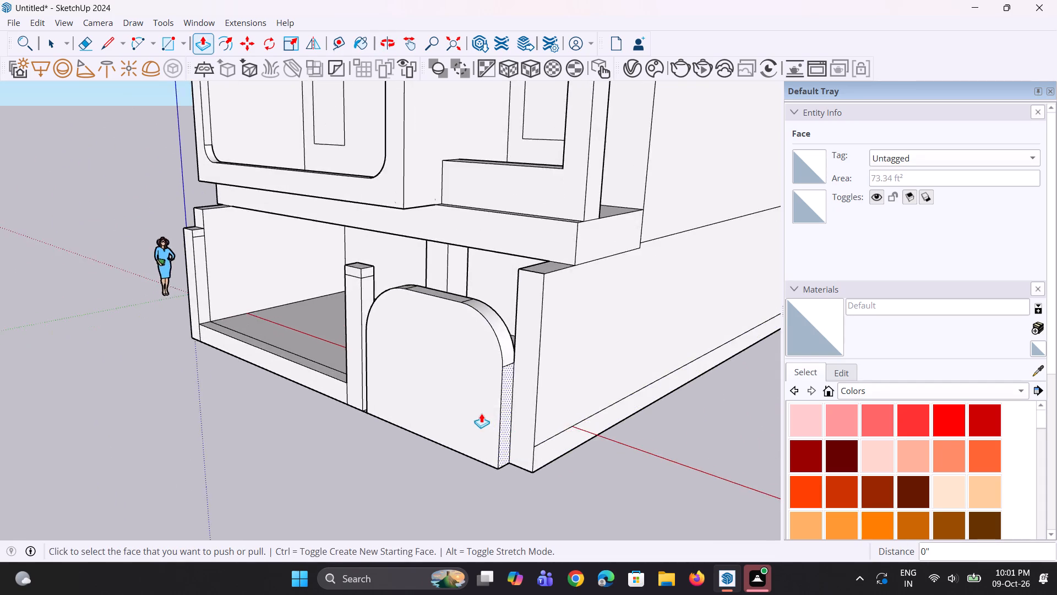
scroll(481, 413, down, 5)
middle_drag(382, 411, 639, 405)
middle_drag(549, 394, 547, 327)
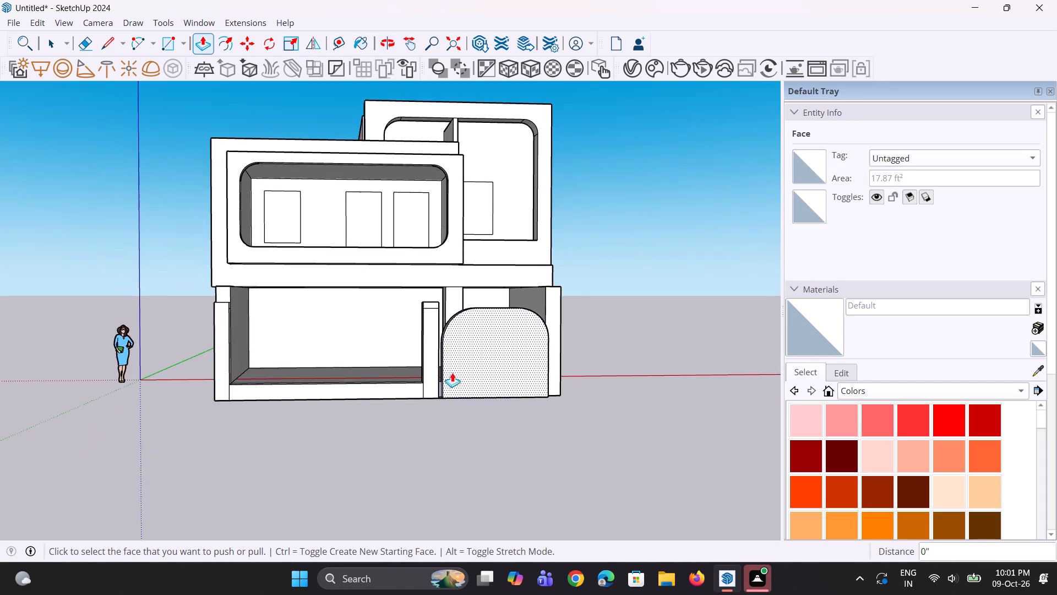
scroll(448, 374, up, 8)
middle_drag(444, 401, 372, 427)
scroll(410, 421, up, 6)
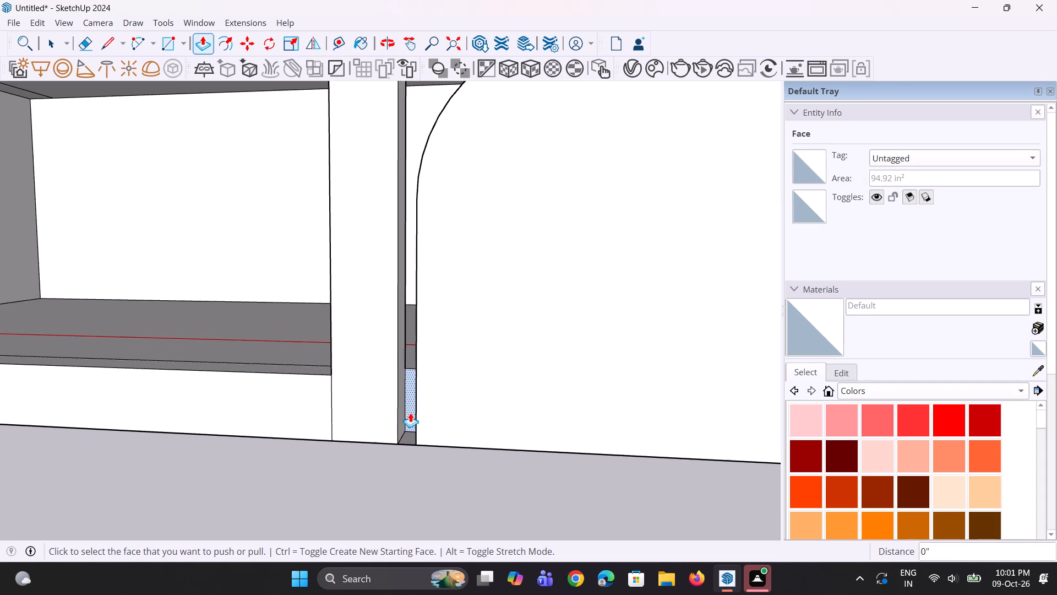
scroll(410, 413, up, 8)
click(398, 416)
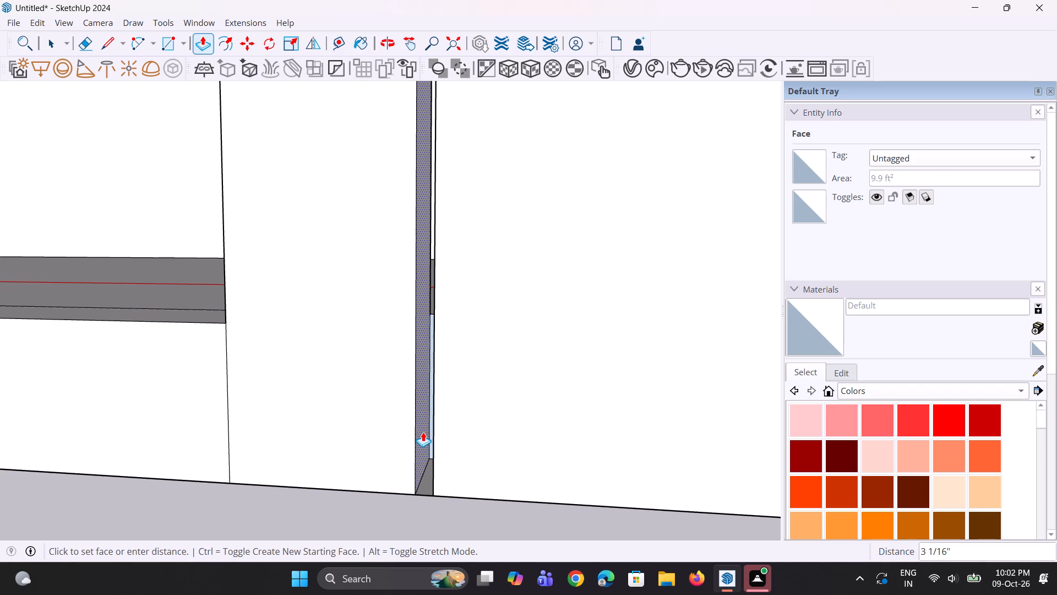
click(424, 435)
Offset the outline of the rounded front wall's face inward by about 1' 4".
scroll(358, 420, up, 1)
scroll(357, 418, down, 8)
middle_drag(347, 415, 401, 428)
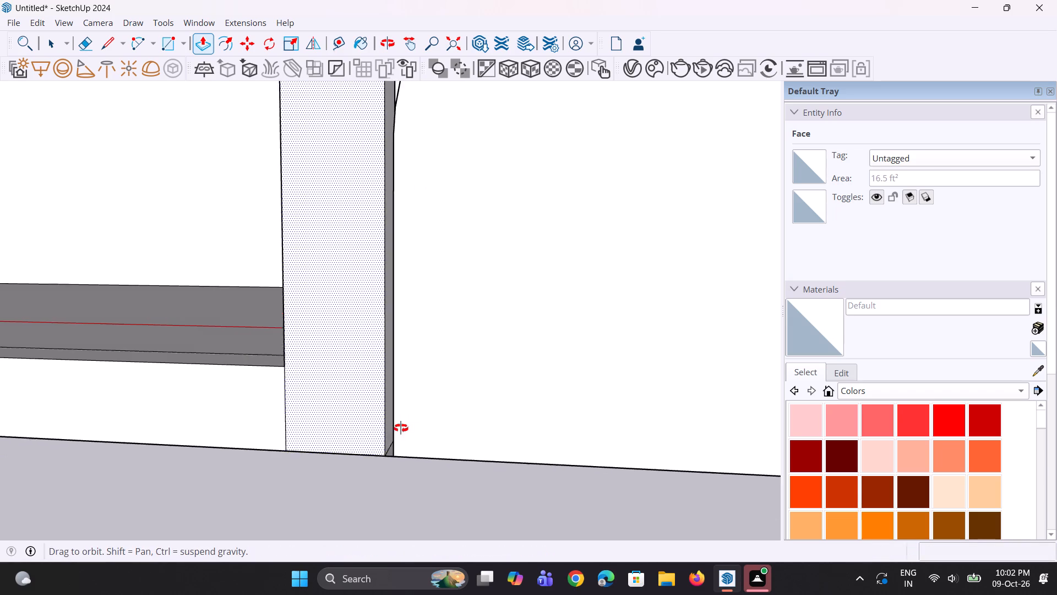
middle_drag(401, 428, 449, 420)
scroll(355, 431, down, 13)
middle_drag(465, 444, 448, 446)
middle_drag(505, 439, 499, 457)
scroll(499, 459, down, 3)
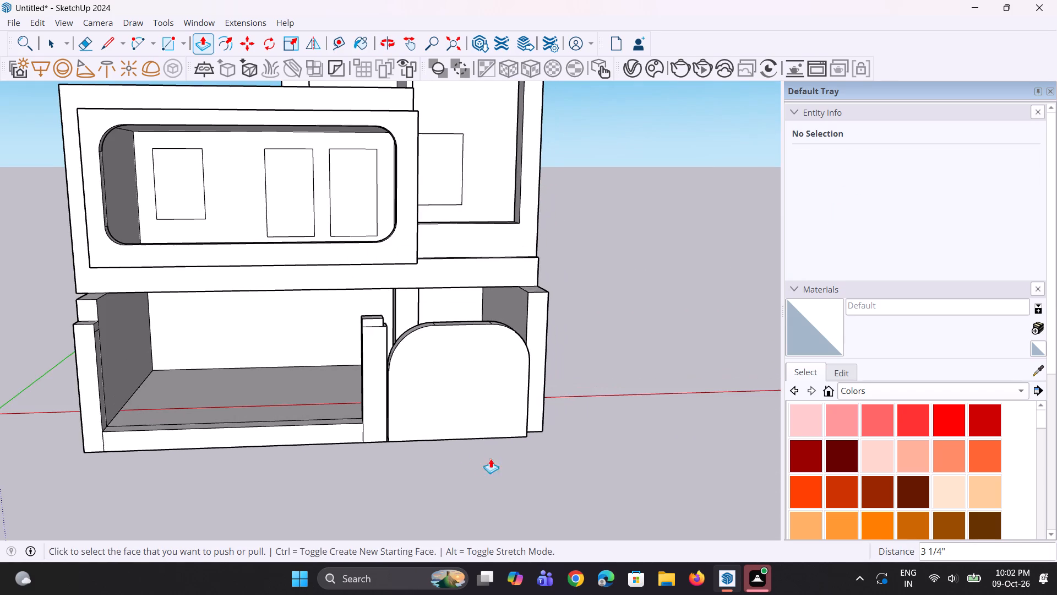
middle_drag(481, 456, 466, 430)
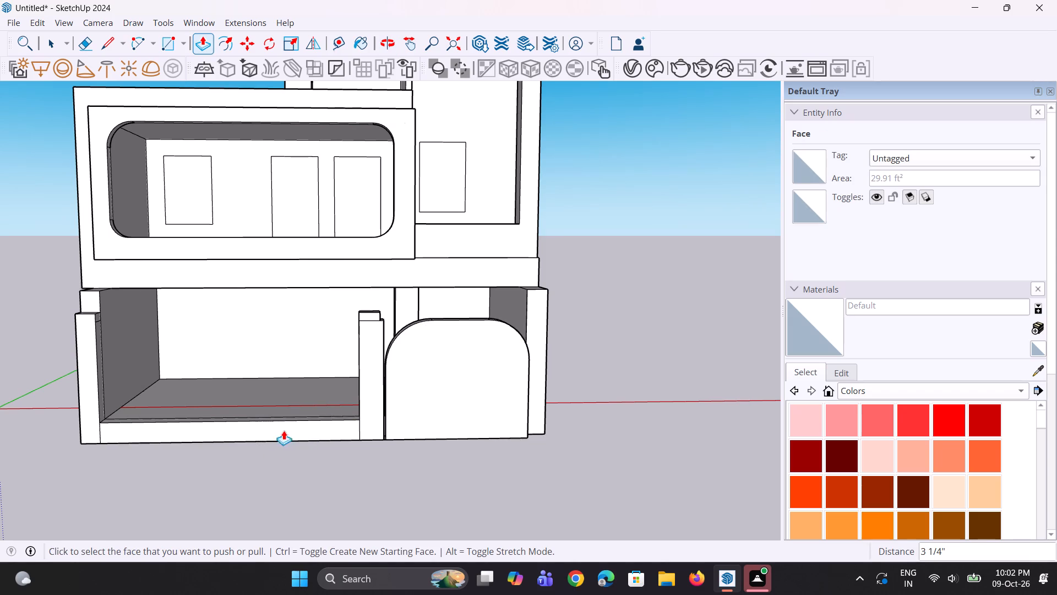
key(space)
click(447, 413)
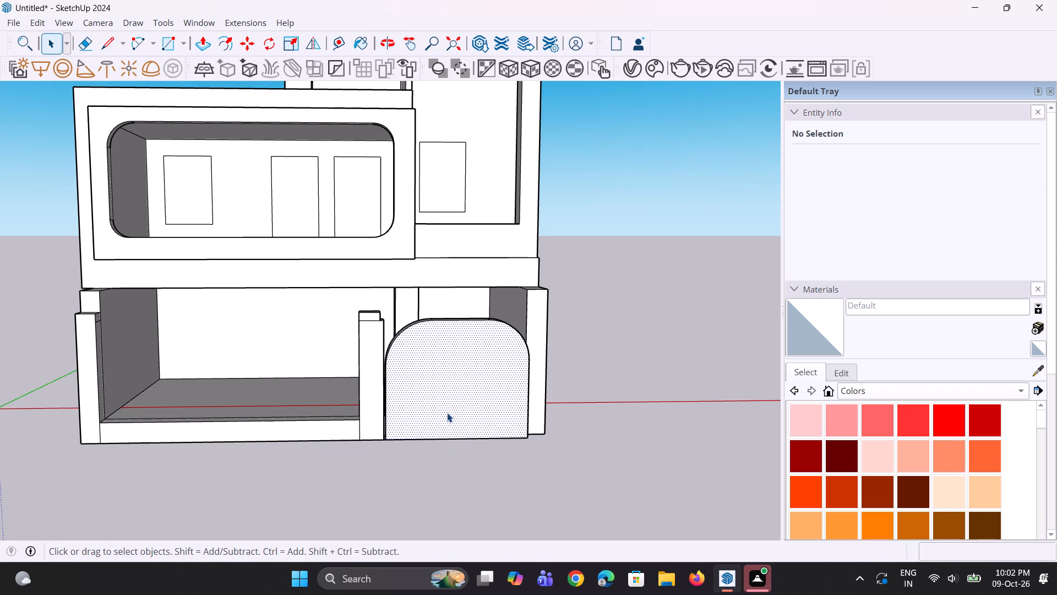
key(f)
click(400, 393)
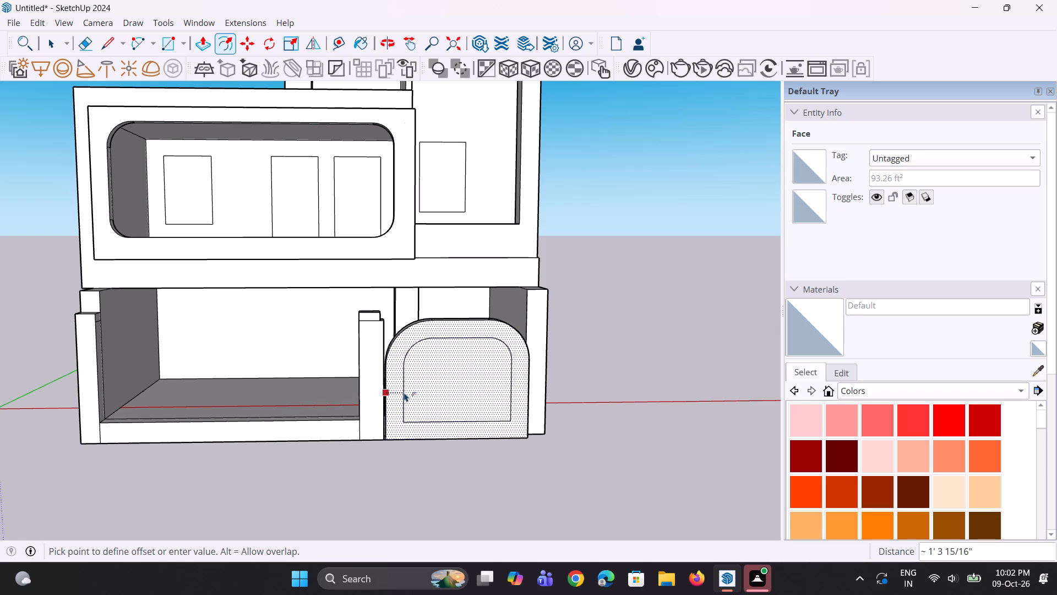
click(404, 392)
Move the bottom edge of the offset outline down onto the wall's base edge, leaving an arched frame.
middle_drag(464, 448, 454, 417)
key(space)
key(space)
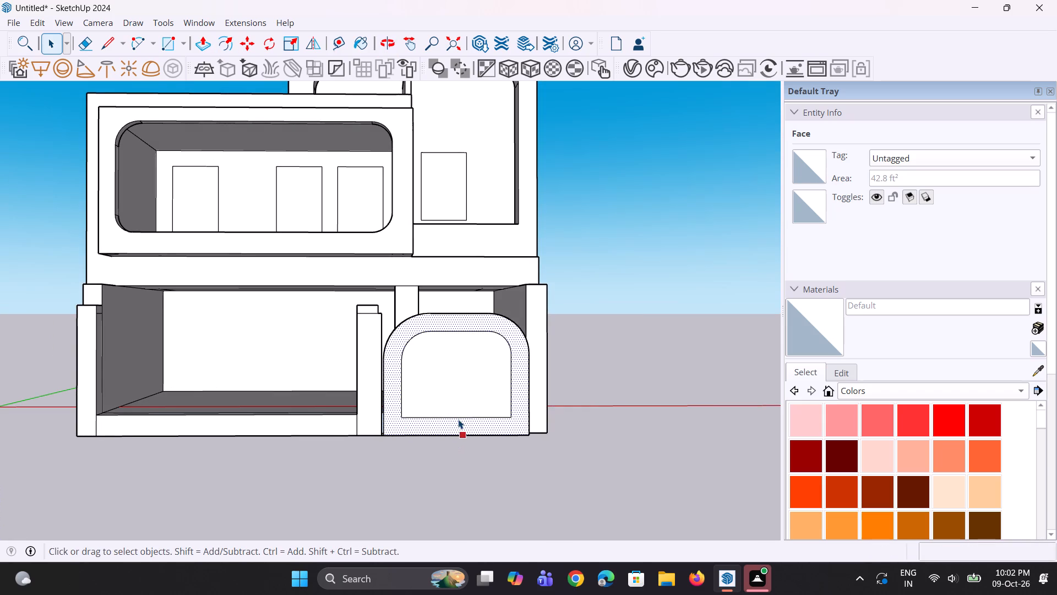
click(458, 419)
scroll(481, 421, up, 2)
key(m)
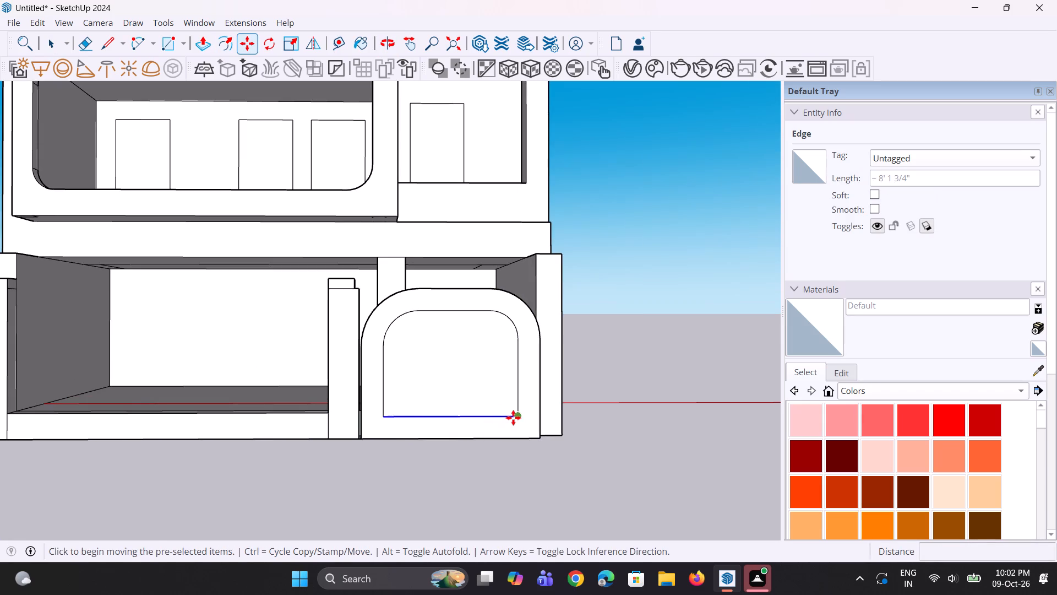
click(514, 418)
click(513, 436)
key(space)
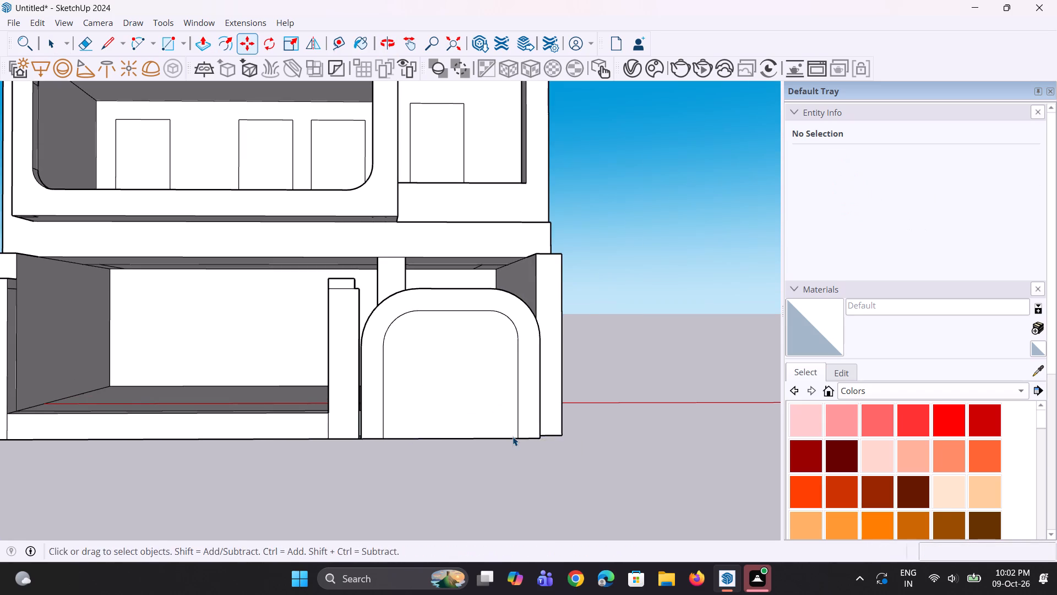
Push the inner panel of the arched frame back 6 3/4" to recess it.
middle_drag(513, 445, 432, 483)
click(428, 427)
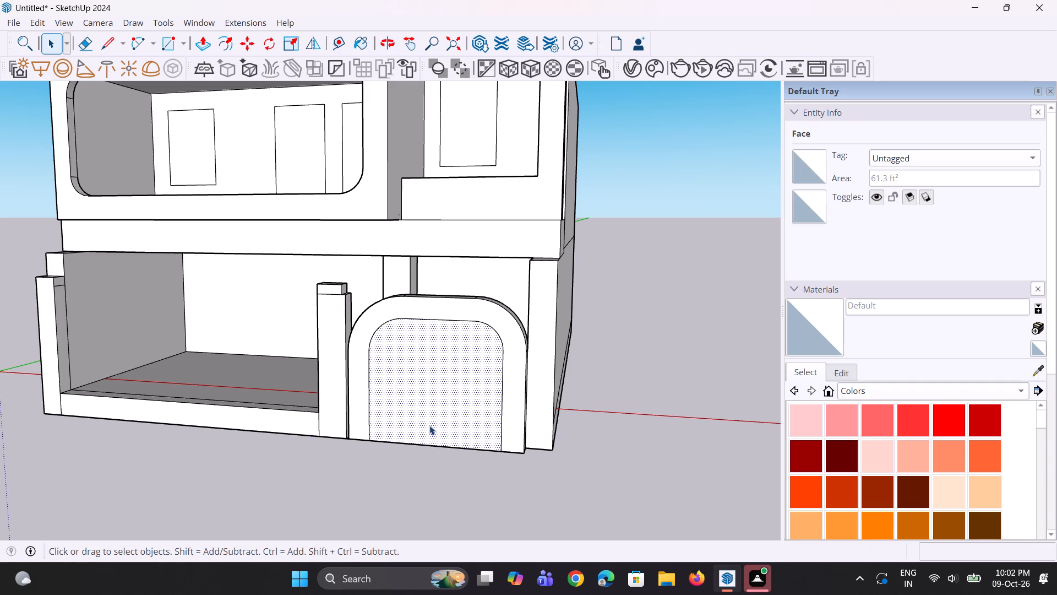
key(p)
click(433, 422)
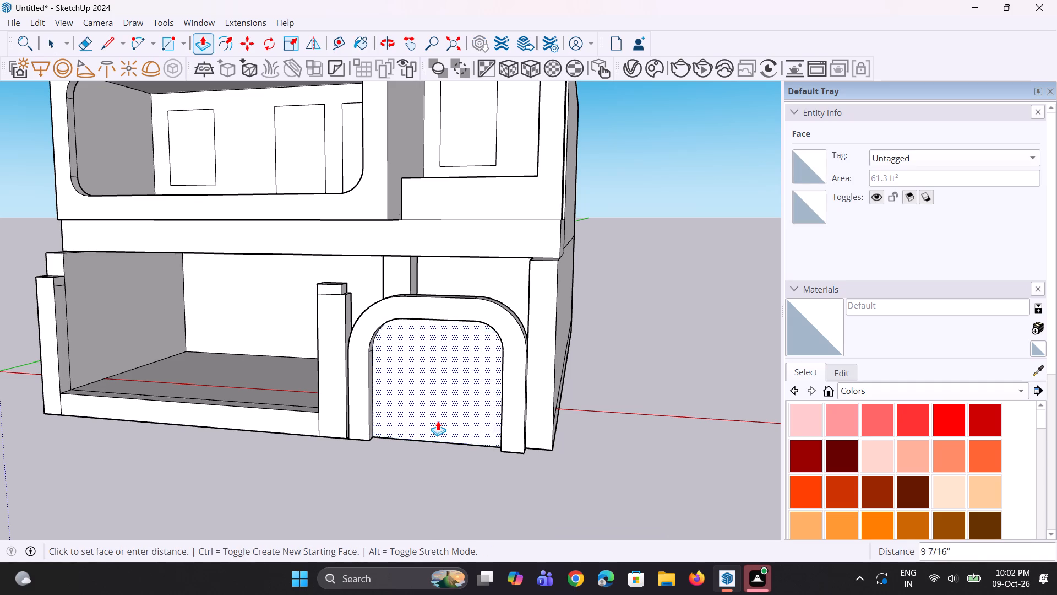
click(438, 421)
middle_drag(446, 425, 440, 348)
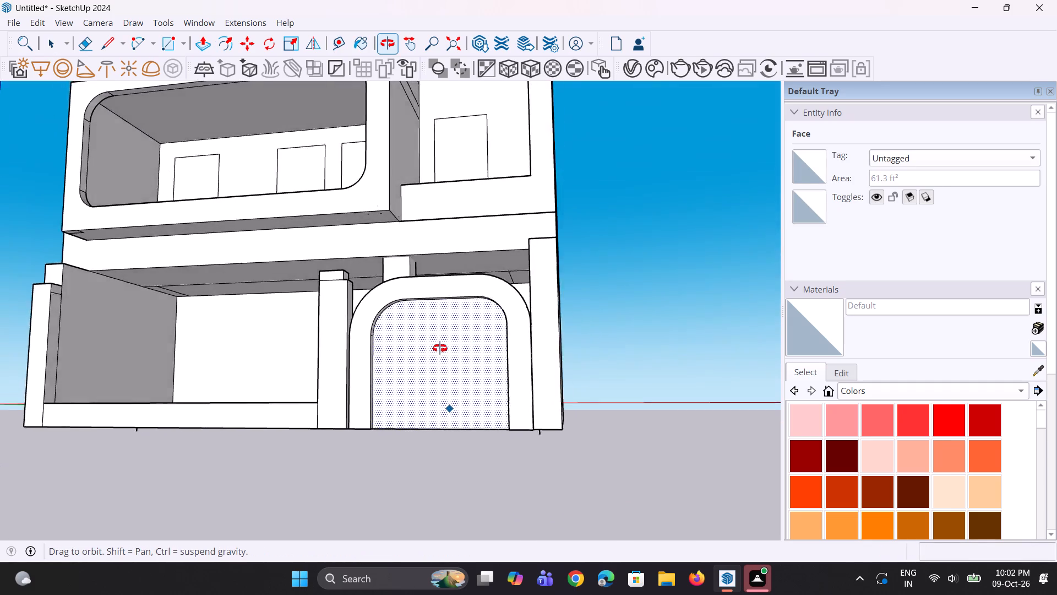
middle_drag(440, 348, 367, 412)
scroll(367, 414, up, 1)
middle_drag(368, 416, 431, 424)
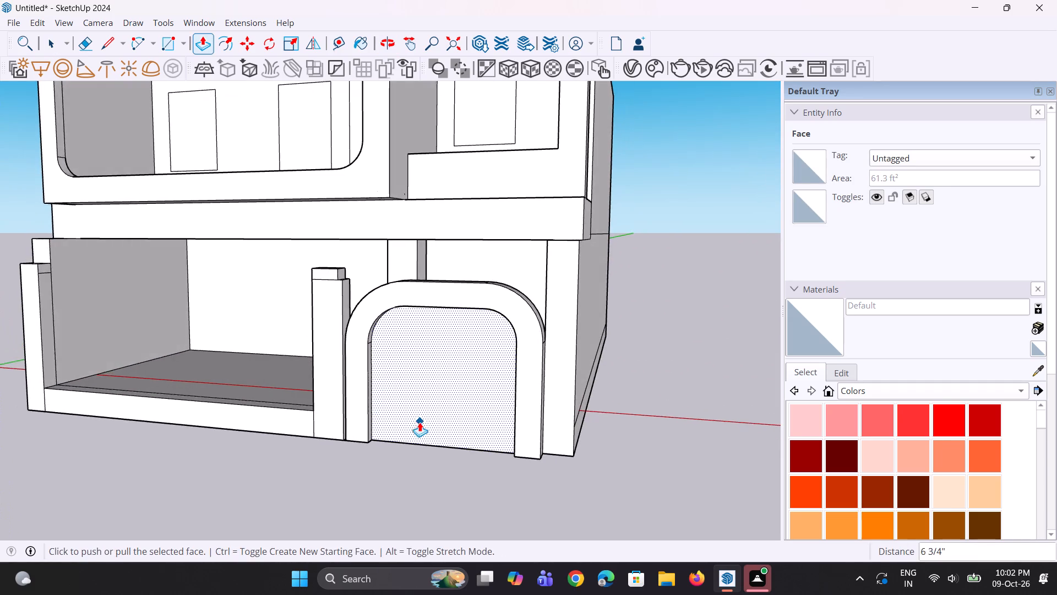
scroll(419, 422, down, 3)
middle_drag(410, 423, 439, 412)
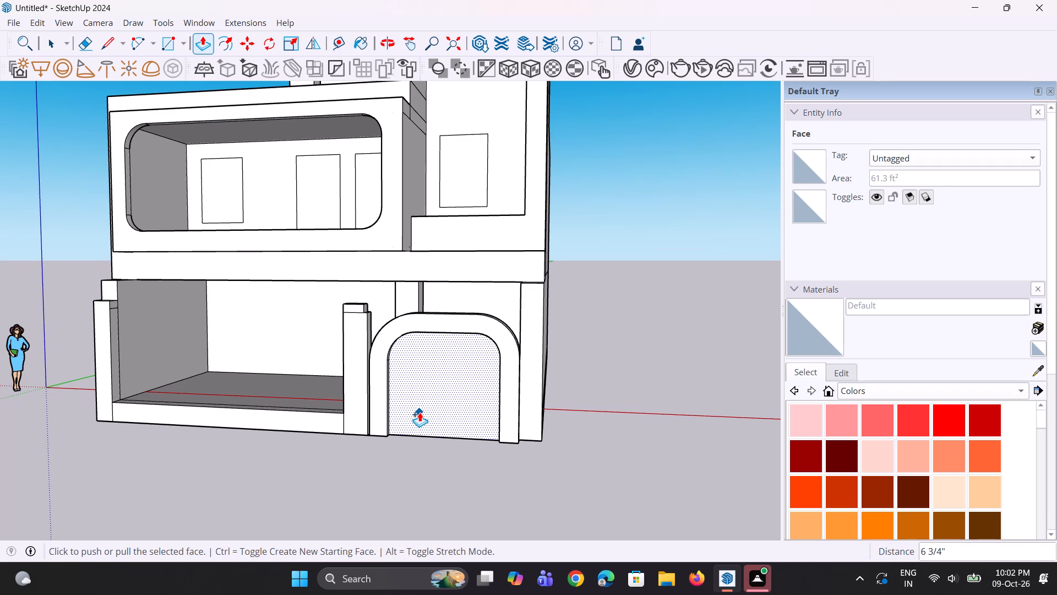
key(space)
key(space)
click(418, 459)
Draw a vertical line down the recessed panel from the midpoint of its top edge to the base.
scroll(397, 429, up, 6)
middle_drag(393, 420, 380, 407)
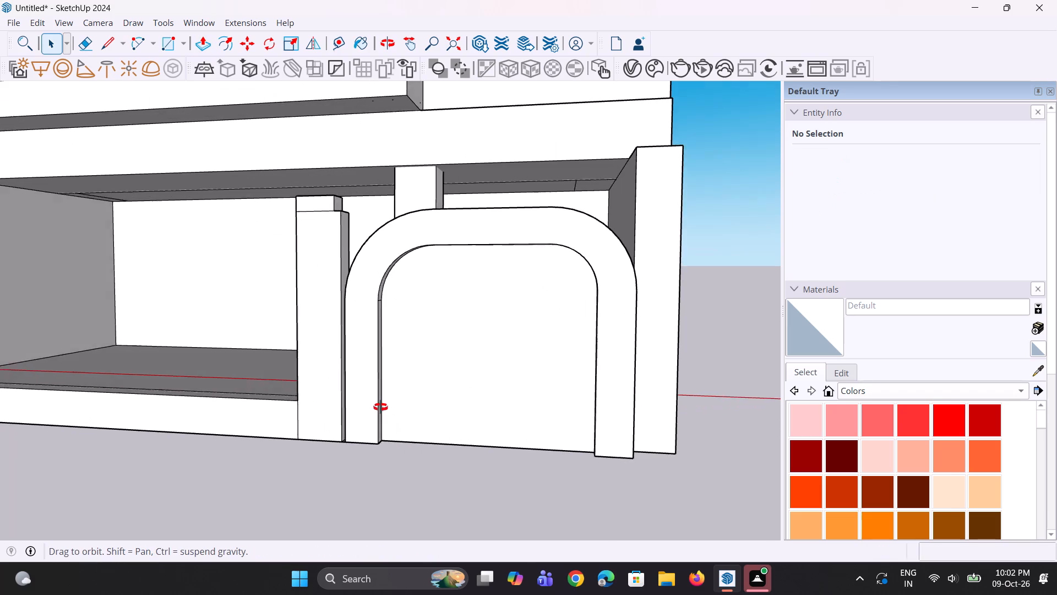
middle_drag(380, 407, 410, 324)
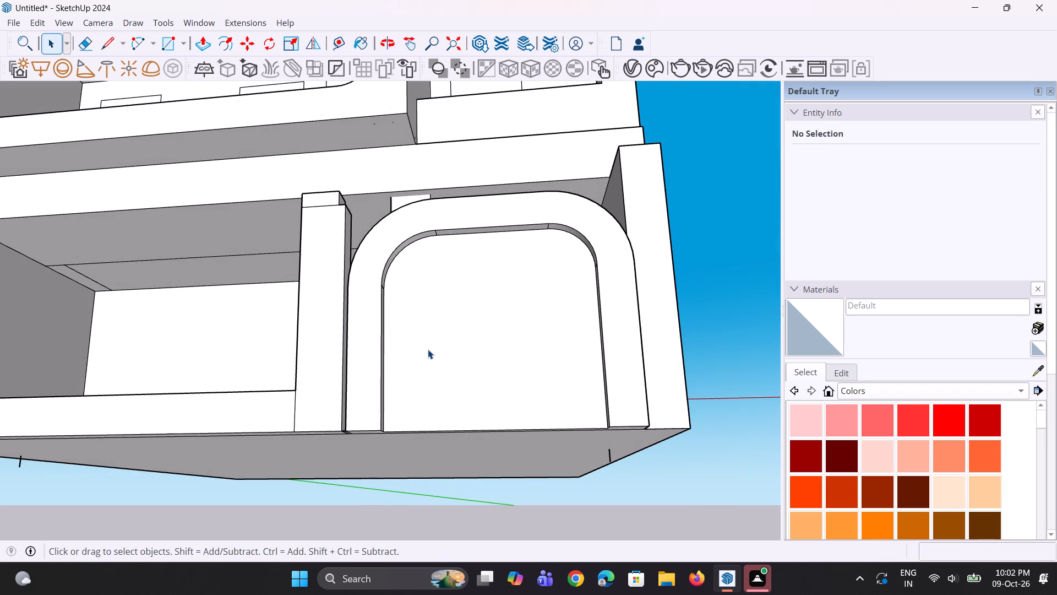
scroll(447, 334, up, 2)
middle_drag(462, 327, 472, 341)
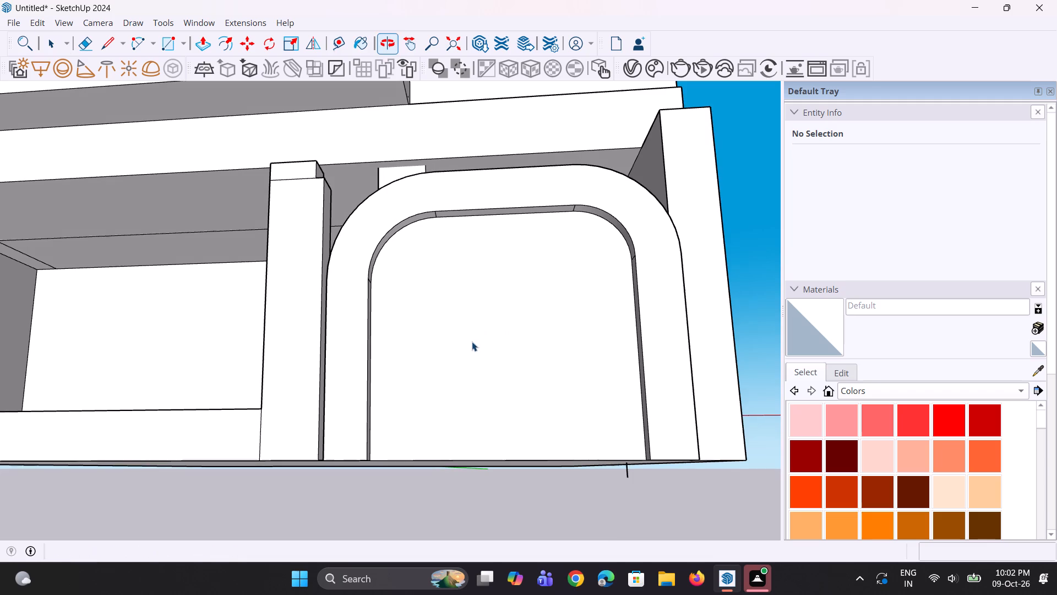
key(l)
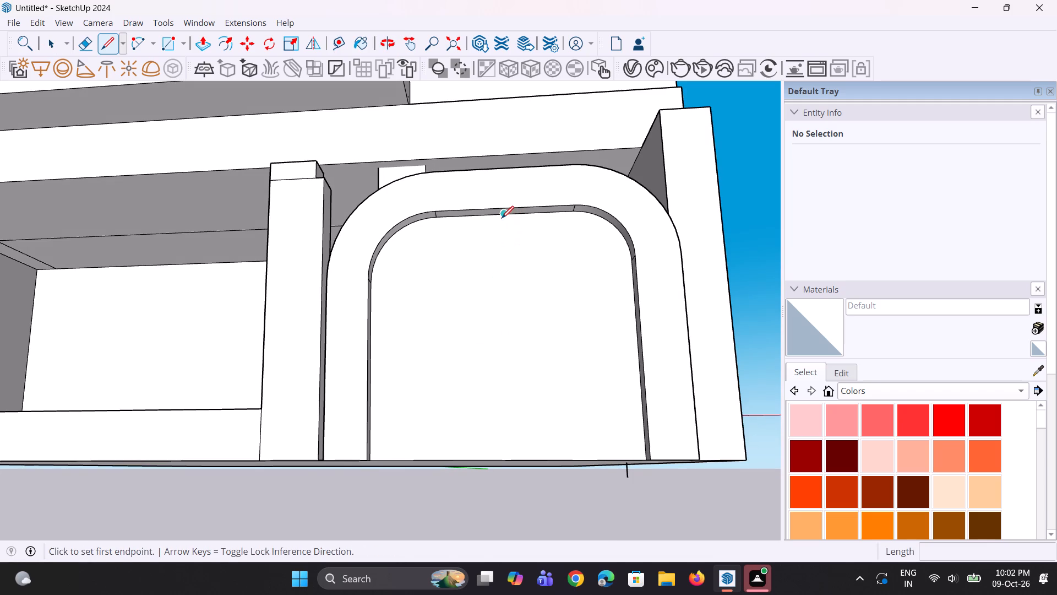
click(502, 218)
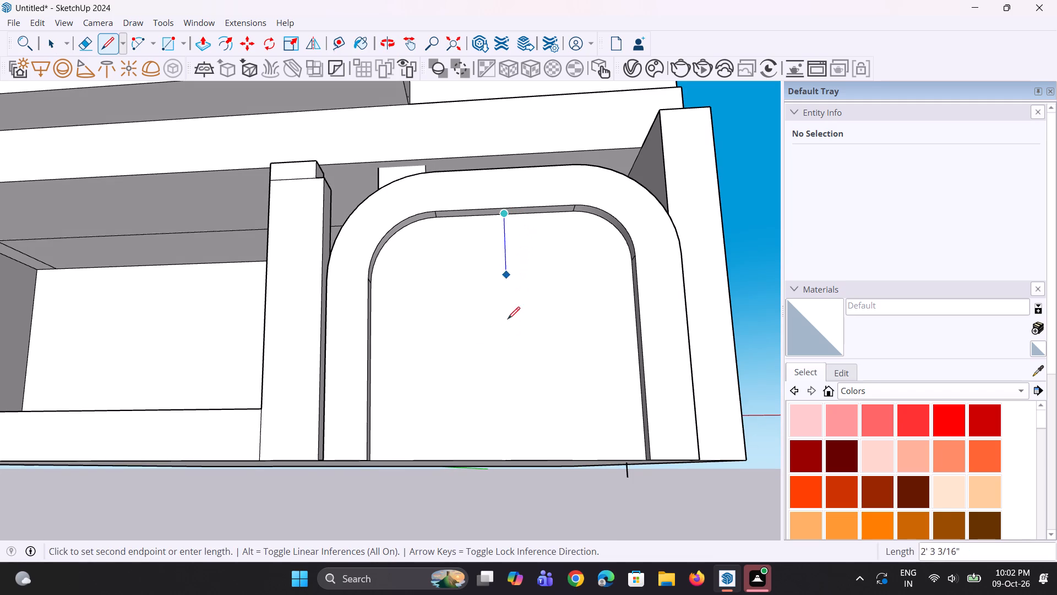
click(506, 464)
middle_drag(473, 445, 466, 533)
key(space)
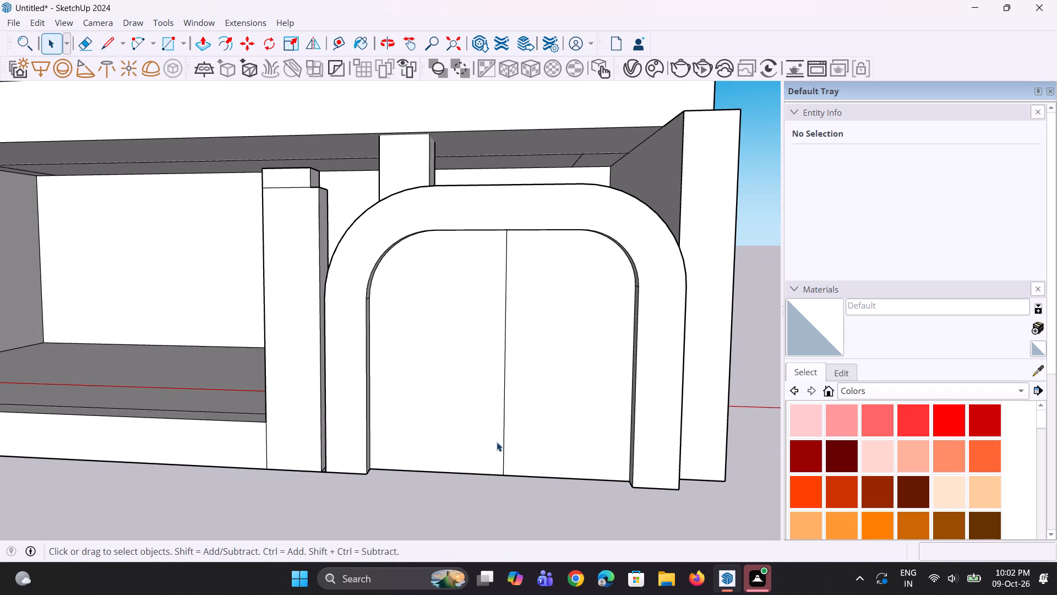
Copy the vertical centre line 4 11/16" away from the intermediate post to form a narrow strip.
click(504, 431)
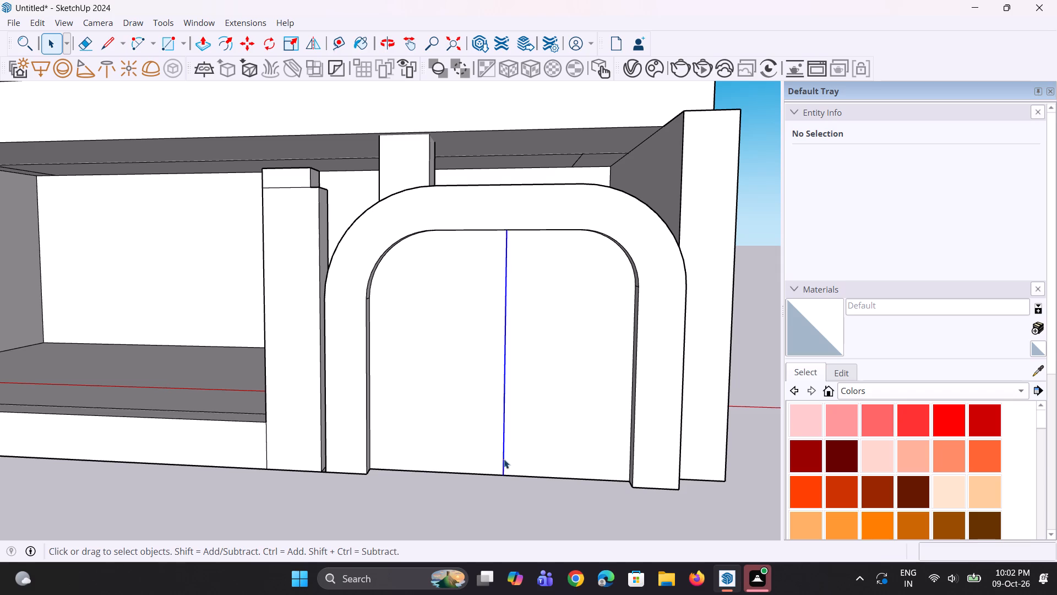
key(m)
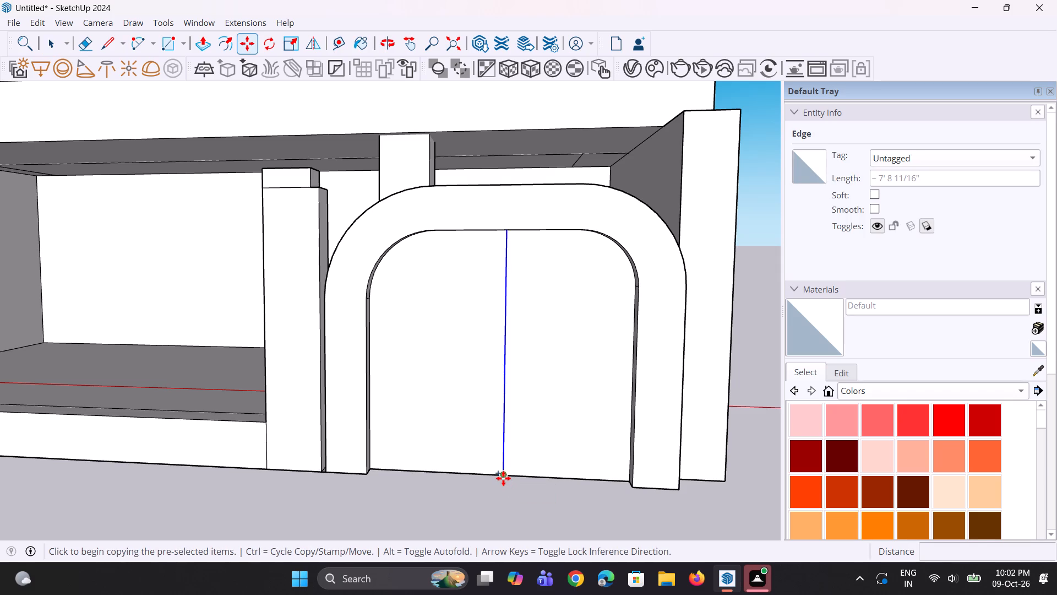
click(503, 478)
click(516, 483)
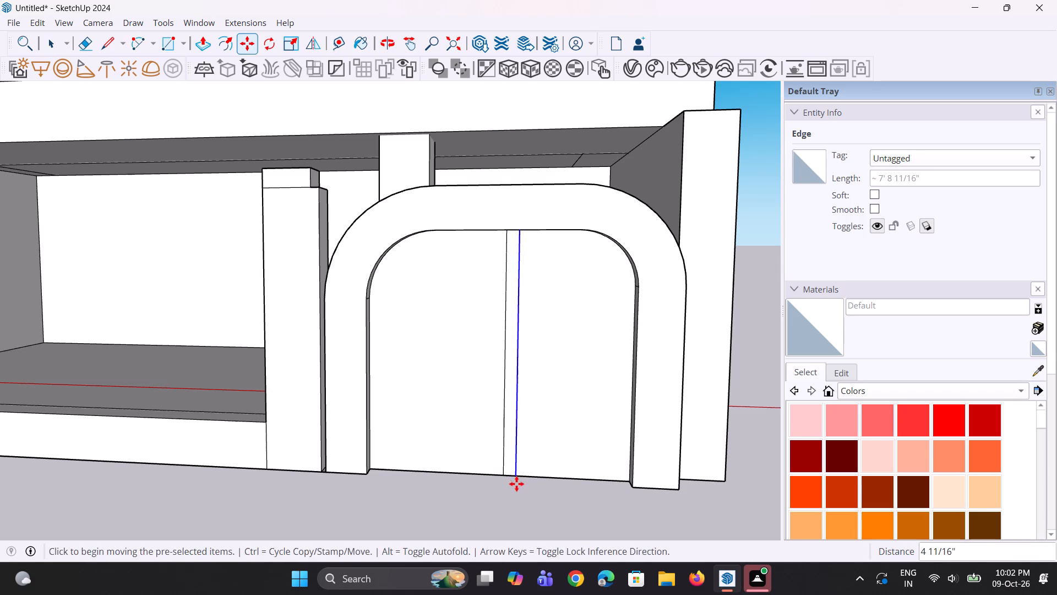
middle_drag(524, 488, 509, 511)
key(space)
key(space)
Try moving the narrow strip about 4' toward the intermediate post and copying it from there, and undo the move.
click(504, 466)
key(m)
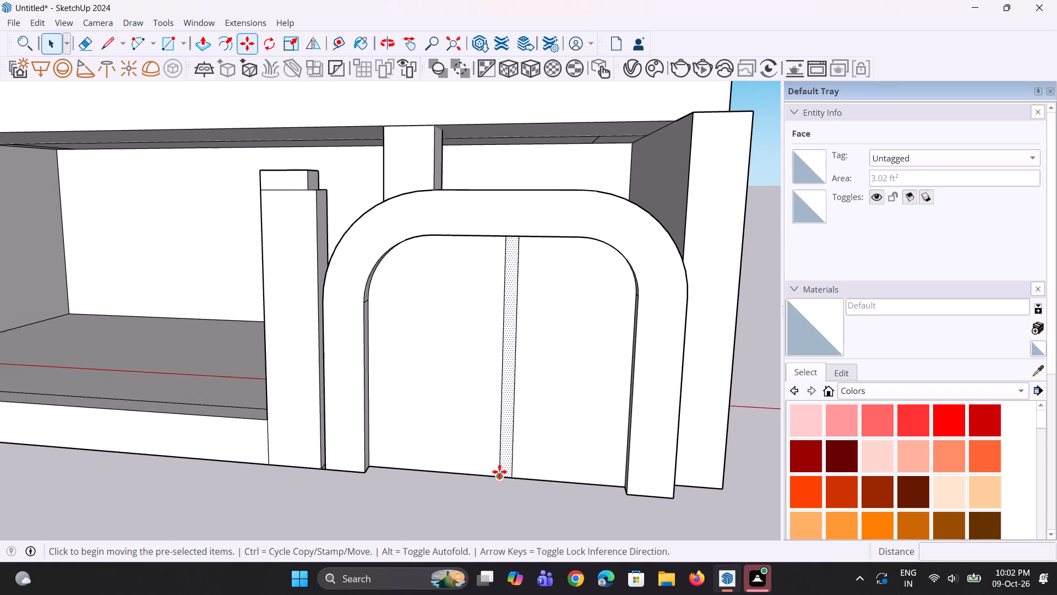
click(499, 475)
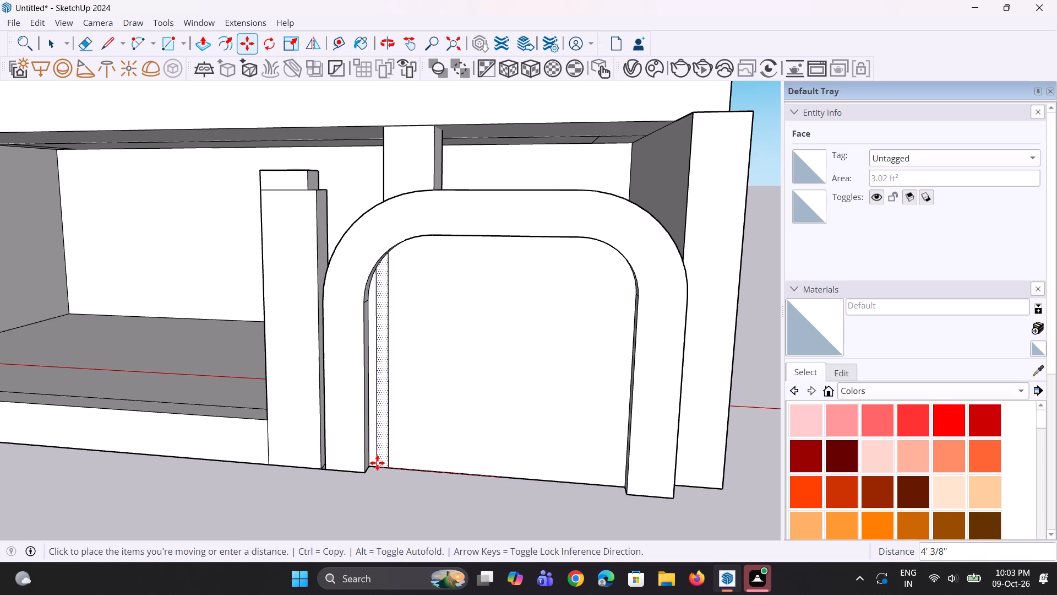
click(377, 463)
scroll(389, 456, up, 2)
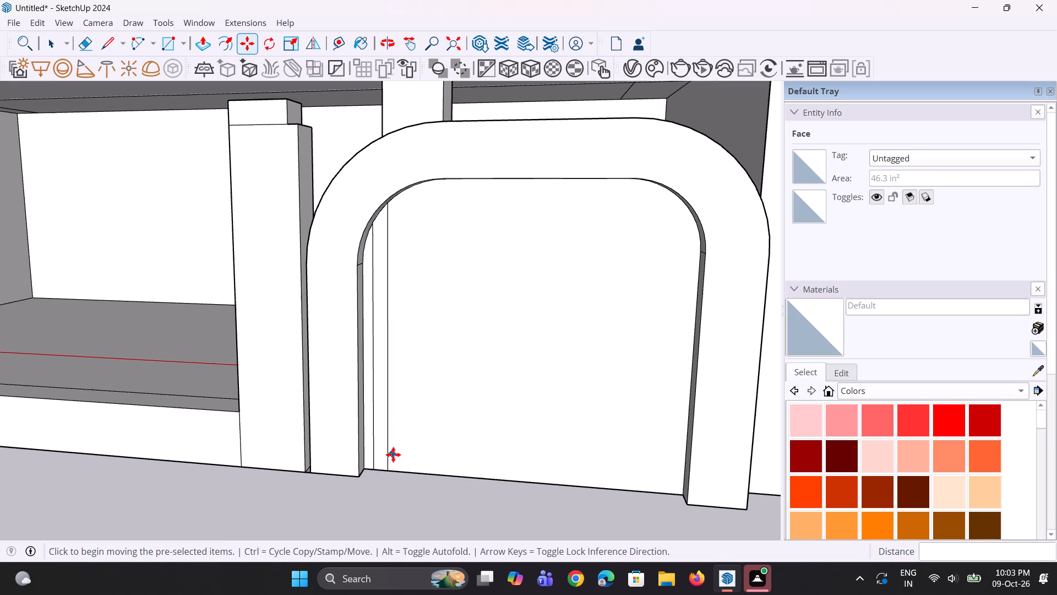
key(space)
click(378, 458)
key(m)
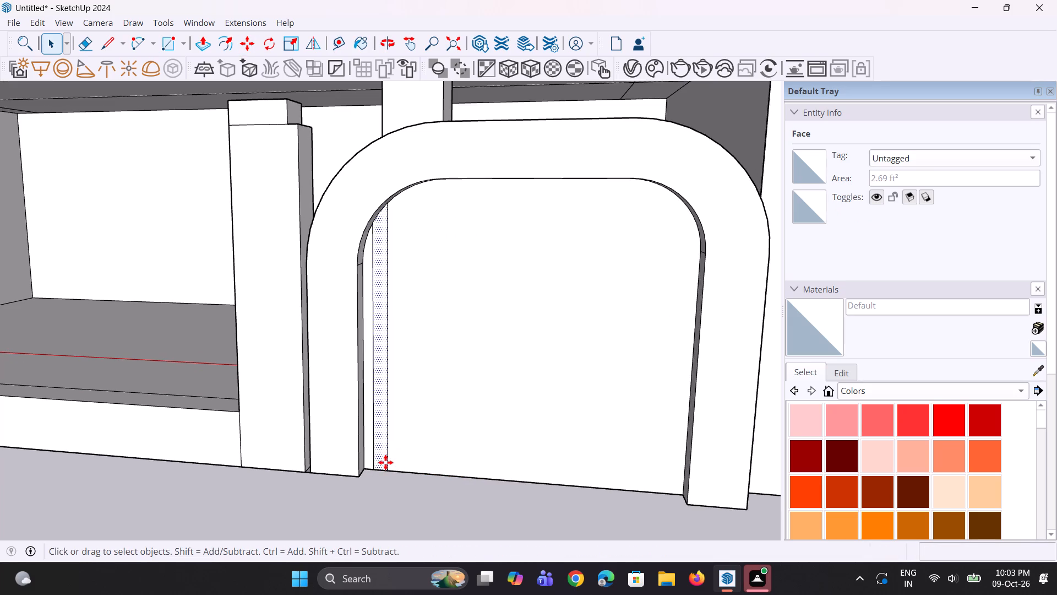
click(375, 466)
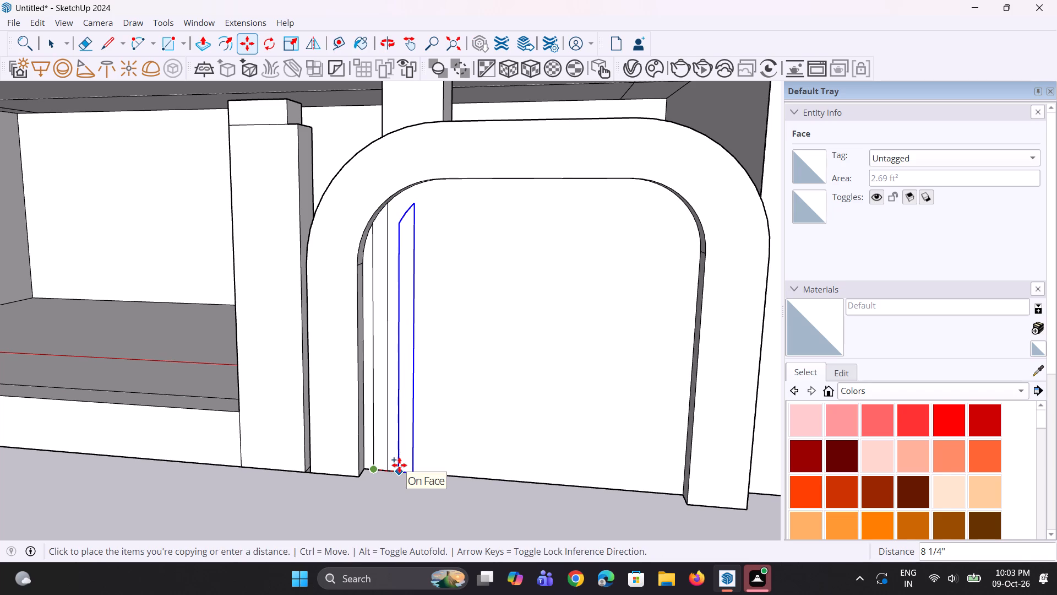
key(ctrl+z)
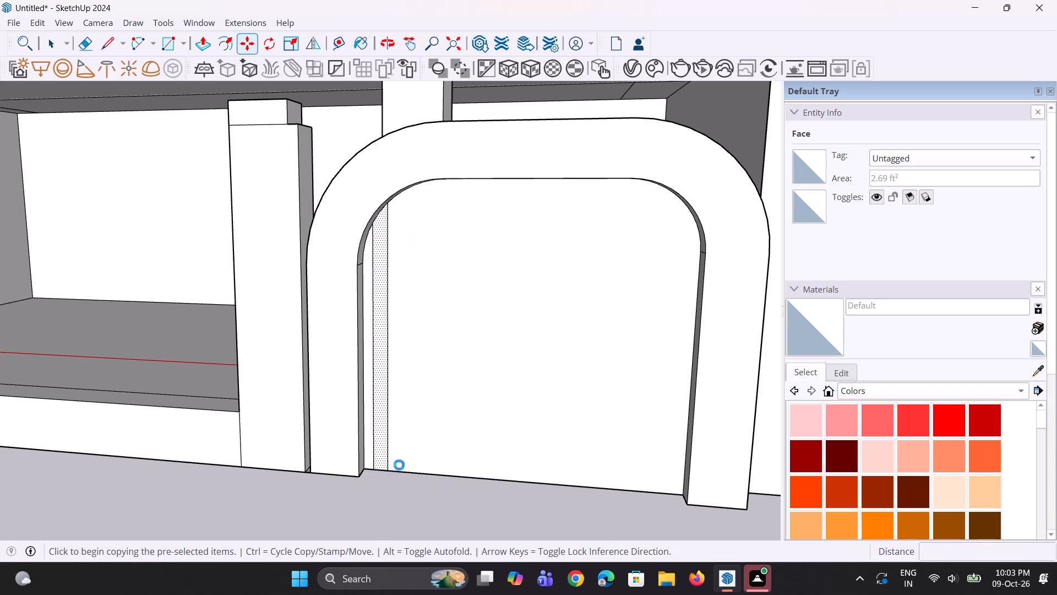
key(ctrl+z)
Copy the central strip about 7" toward the intermediate post and multiply the copy by 9 at the same spacing.
key(space)
click(533, 468)
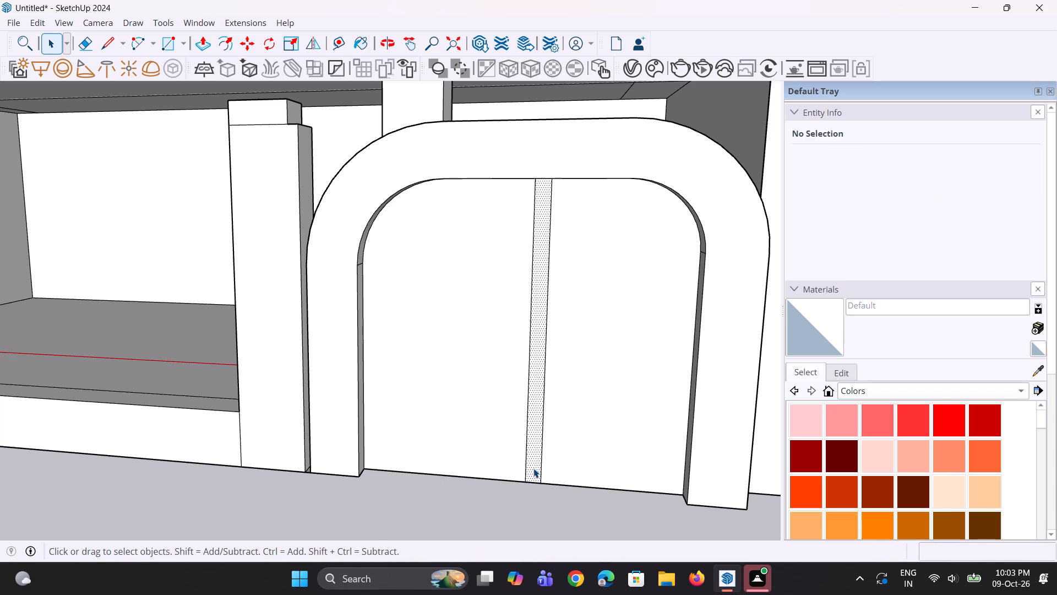
key(m)
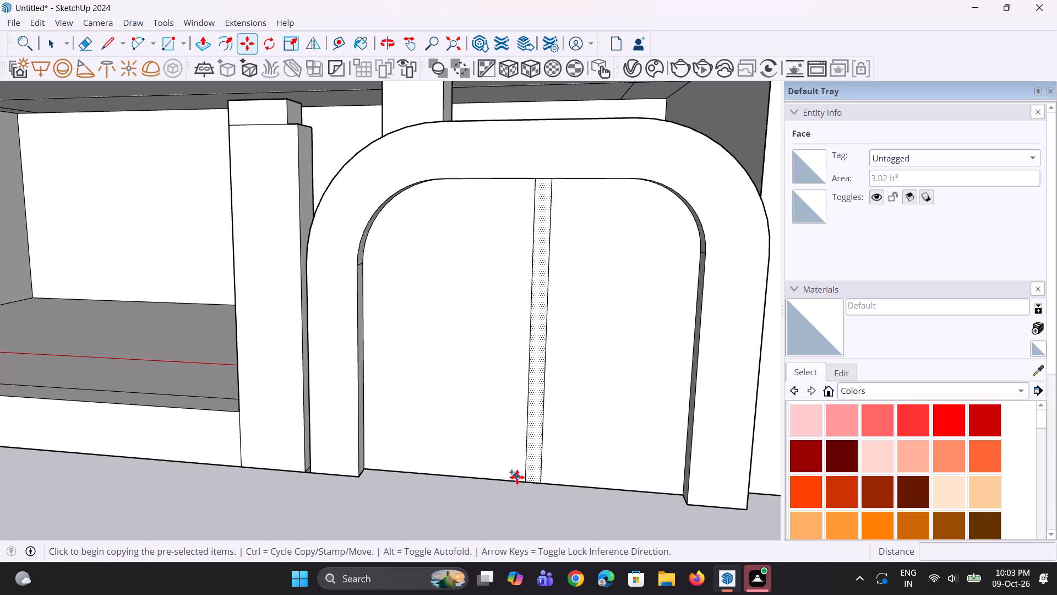
click(522, 478)
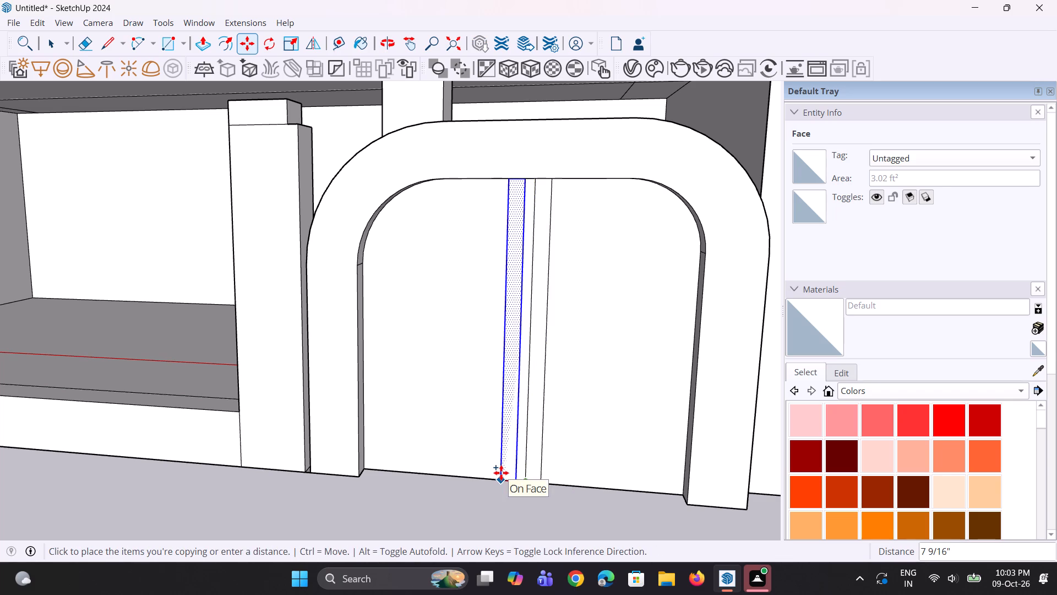
click(503, 473)
key(asterisk)
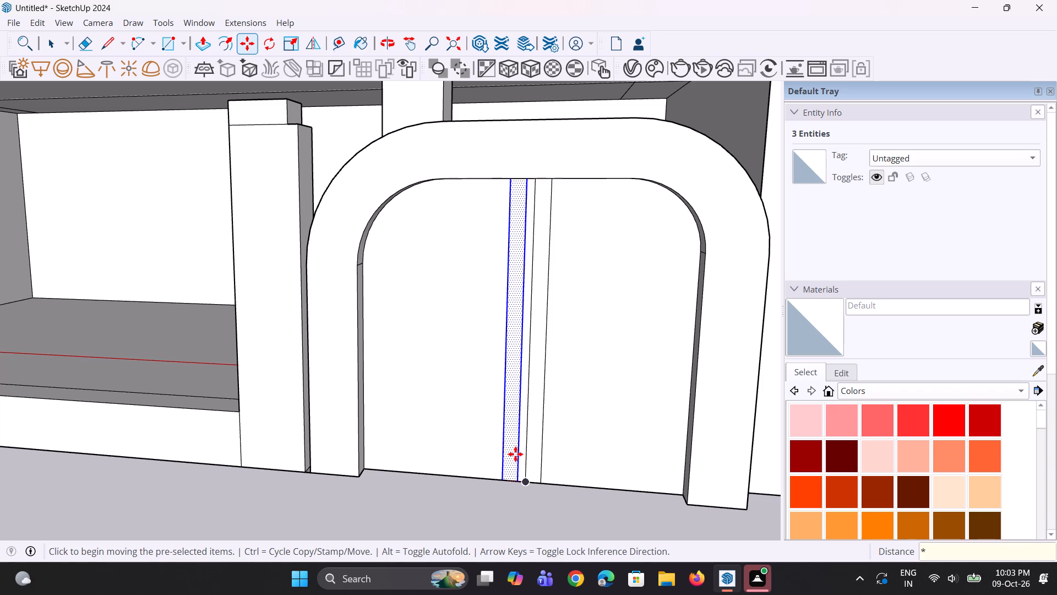
key(9)
key(Return)
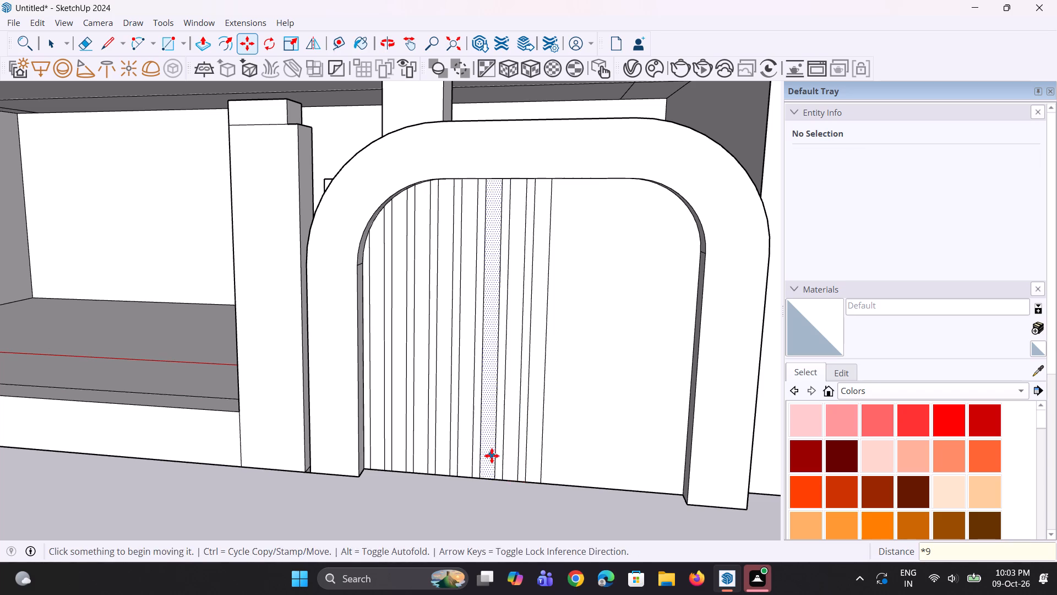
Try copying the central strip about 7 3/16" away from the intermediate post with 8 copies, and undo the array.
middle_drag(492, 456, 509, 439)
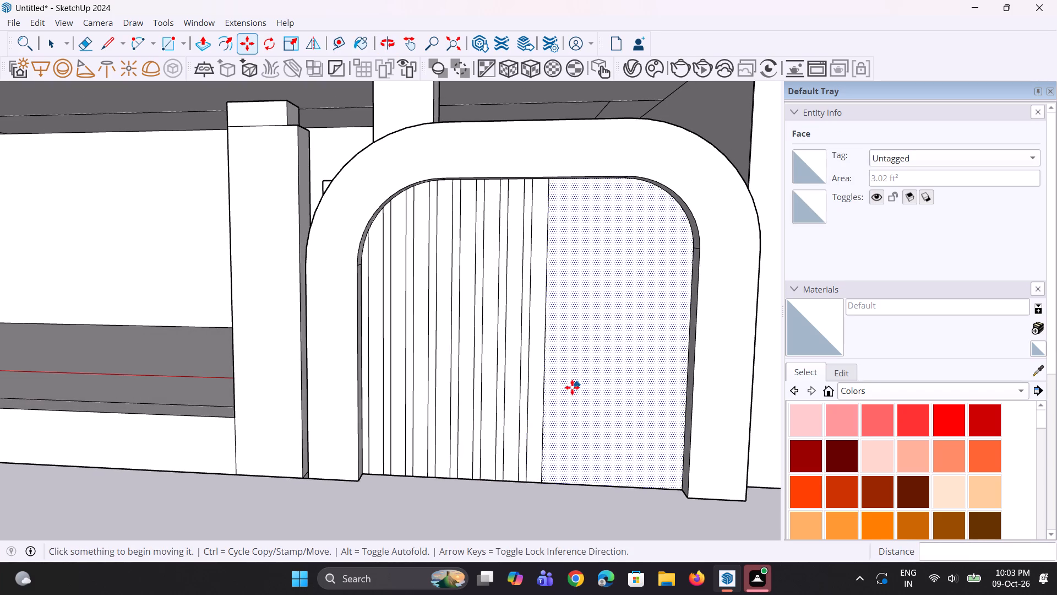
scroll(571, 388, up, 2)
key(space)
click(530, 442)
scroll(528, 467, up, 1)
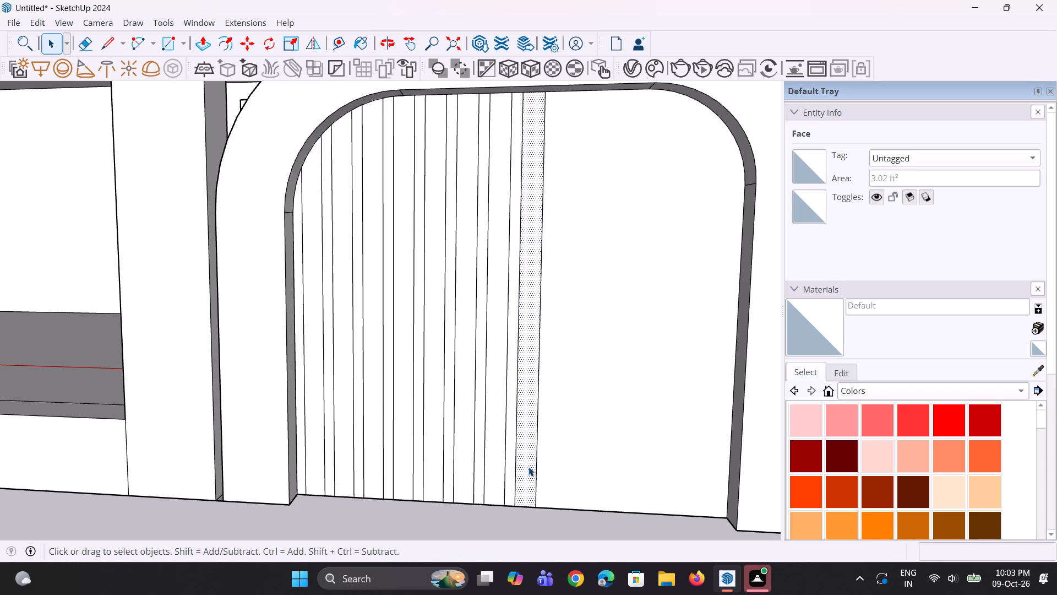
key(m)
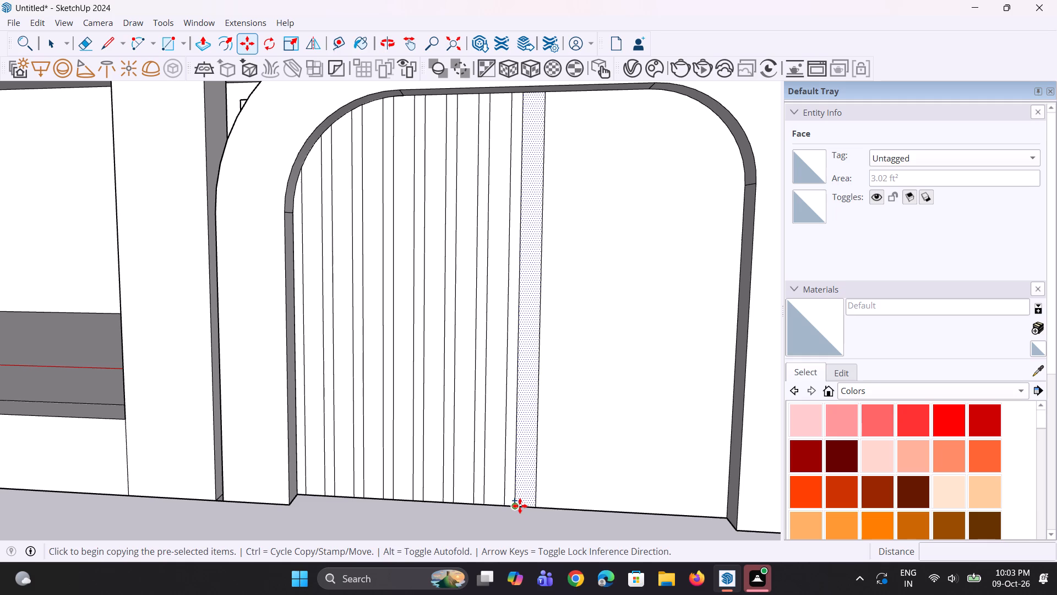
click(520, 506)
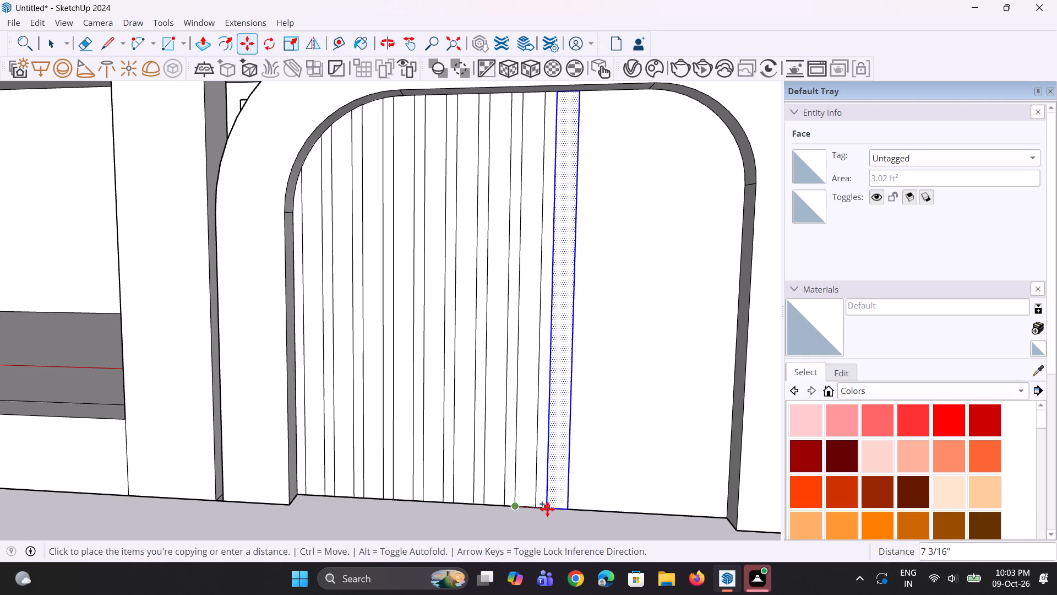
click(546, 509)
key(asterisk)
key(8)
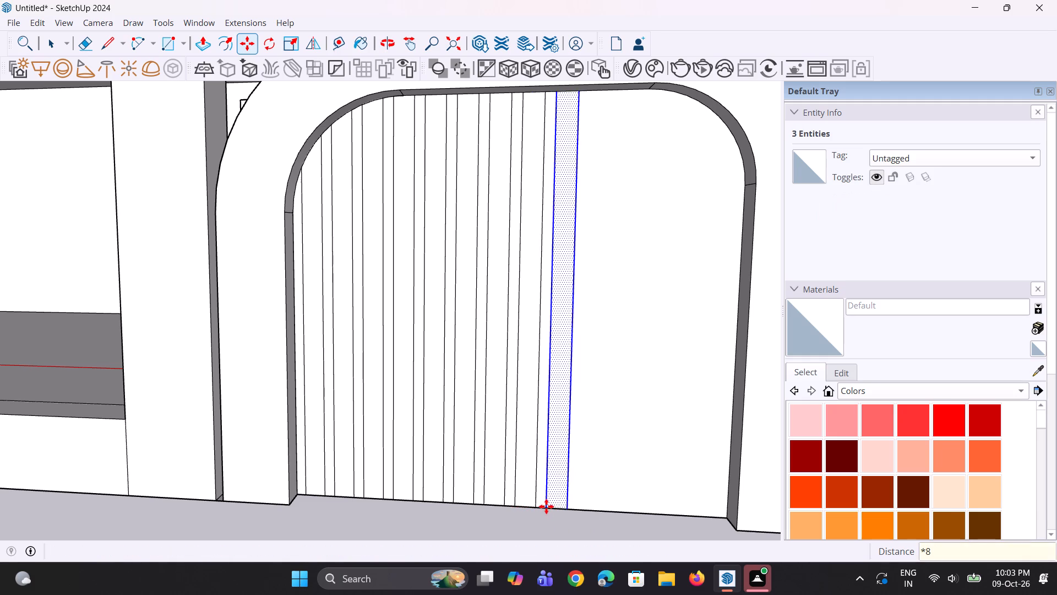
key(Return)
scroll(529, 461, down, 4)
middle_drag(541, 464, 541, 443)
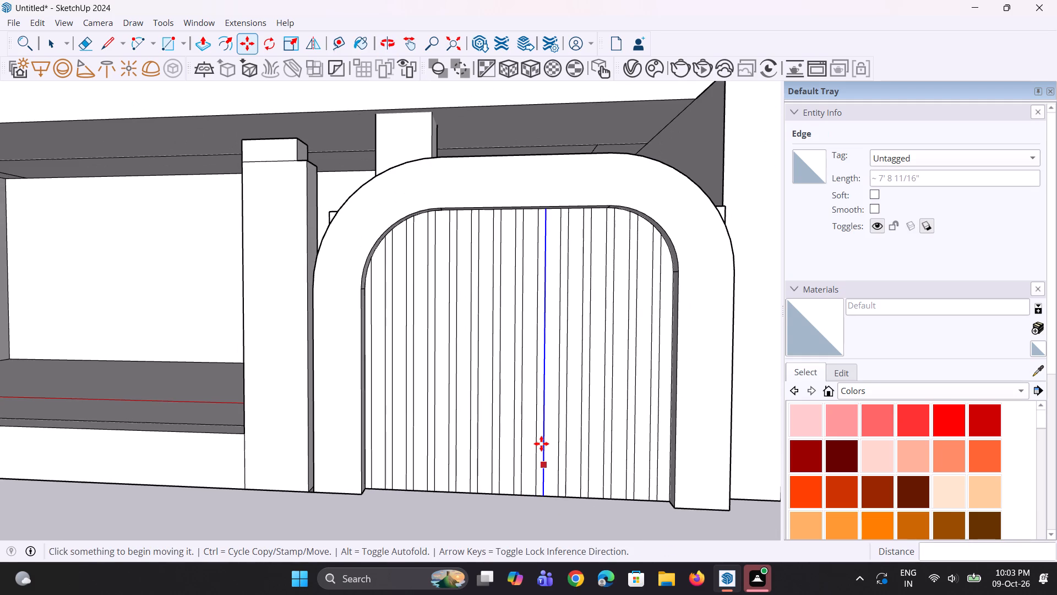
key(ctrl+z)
Copy the central strip about 7 5/16" away from the intermediate post and multiply the copy by 10 at the same spacing.
scroll(531, 468, up, 3)
key(space)
click(526, 479)
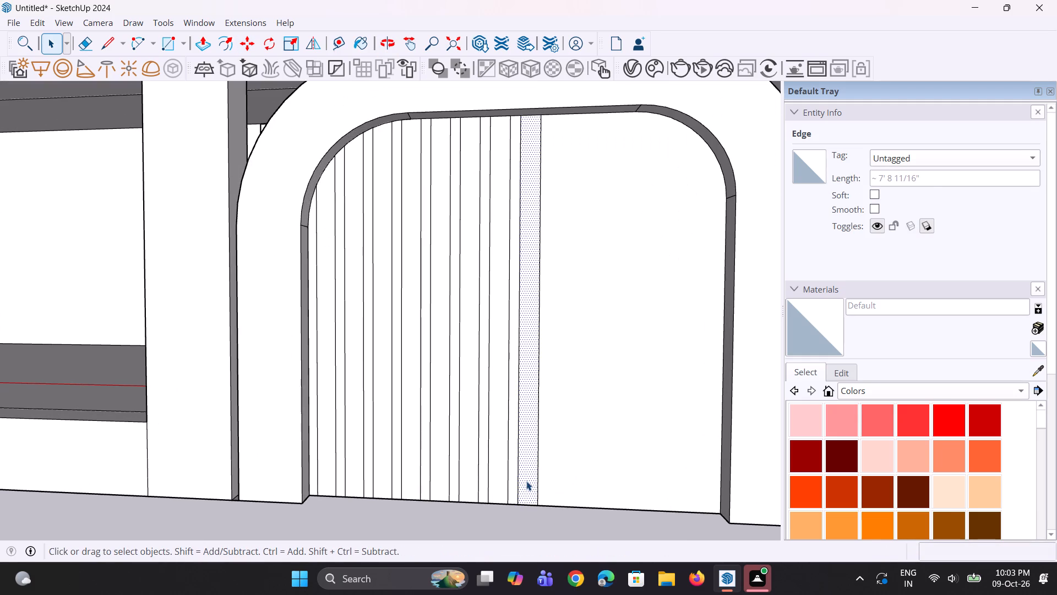
key(m)
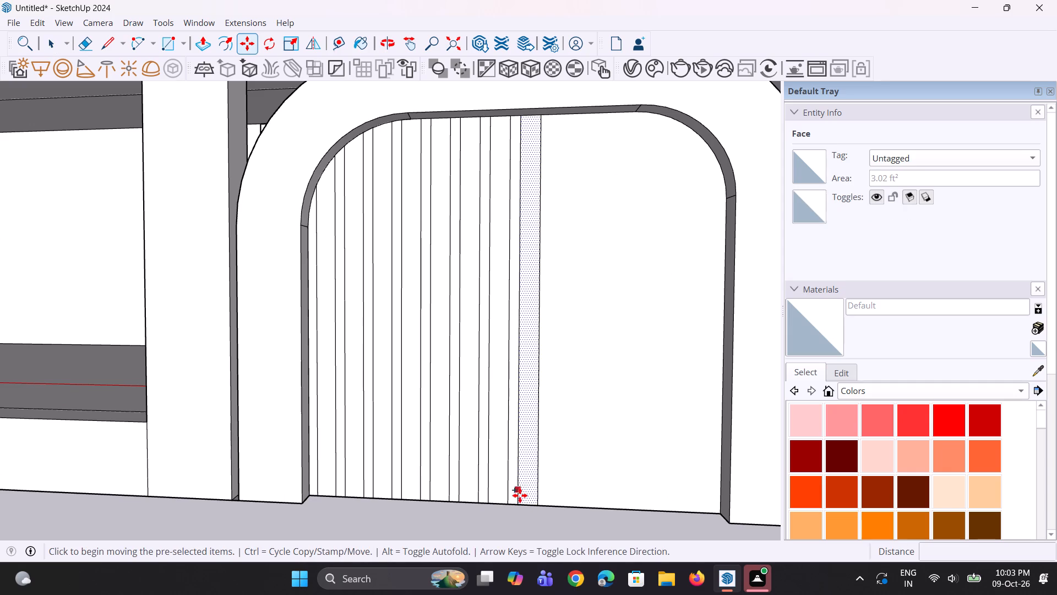
click(519, 501)
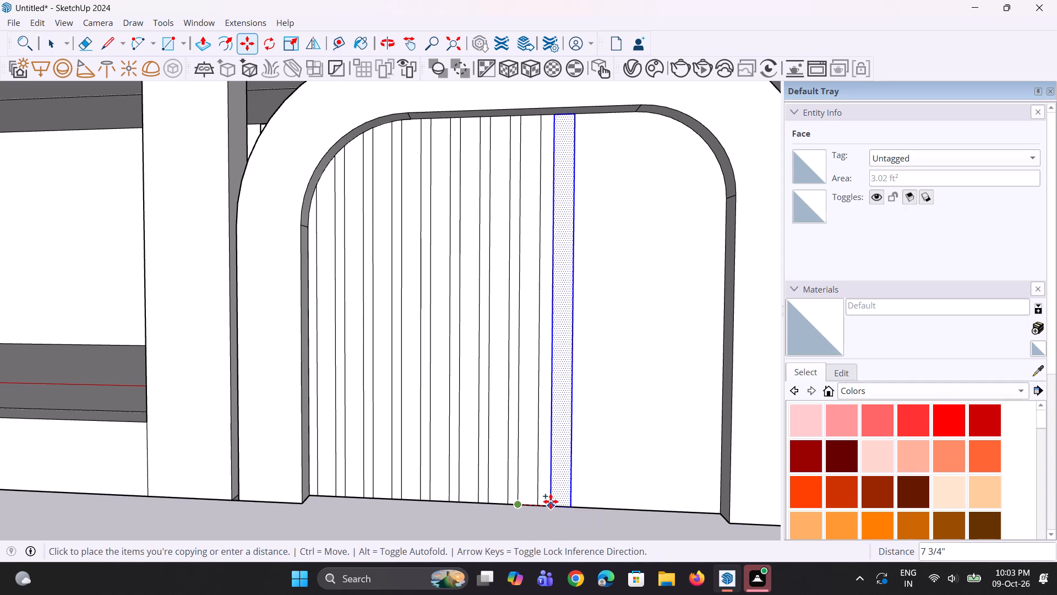
scroll(551, 501, up, 2)
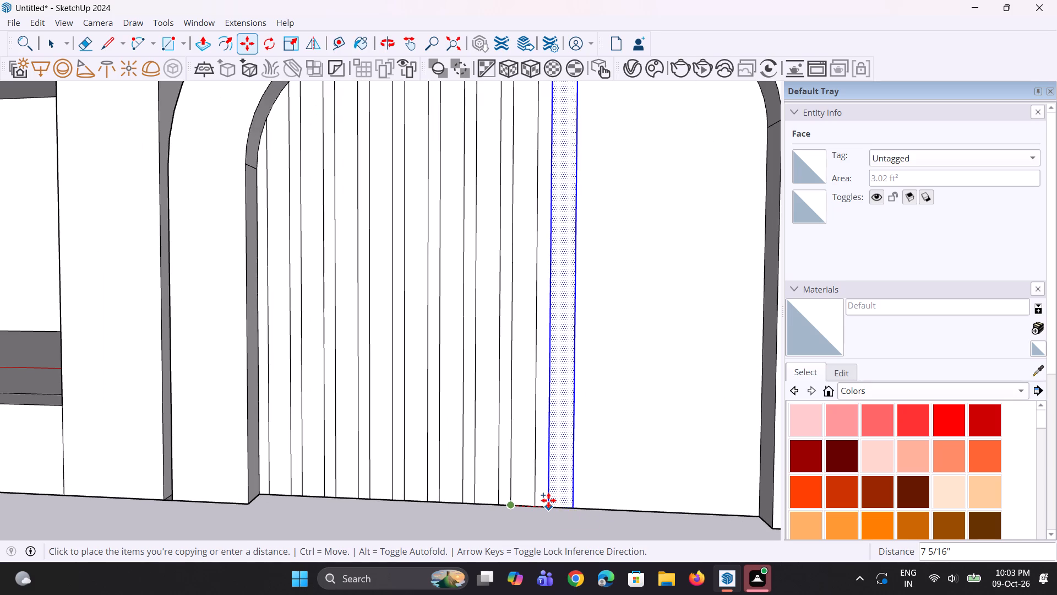
click(548, 500)
text(*10)
key(Return)
scroll(544, 496, down, 9)
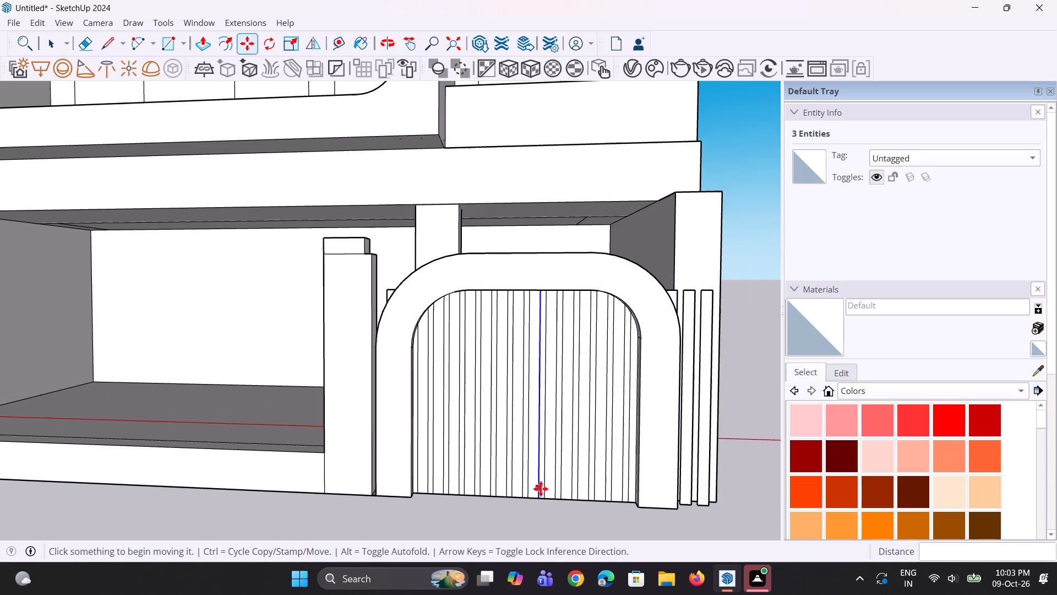
middle_drag(550, 488, 543, 515)
key(space)
key(space)
Delete the outermost stray strip beyond the arched frame, removing its face, top edge and both long edges.
middle_drag(708, 403, 614, 468)
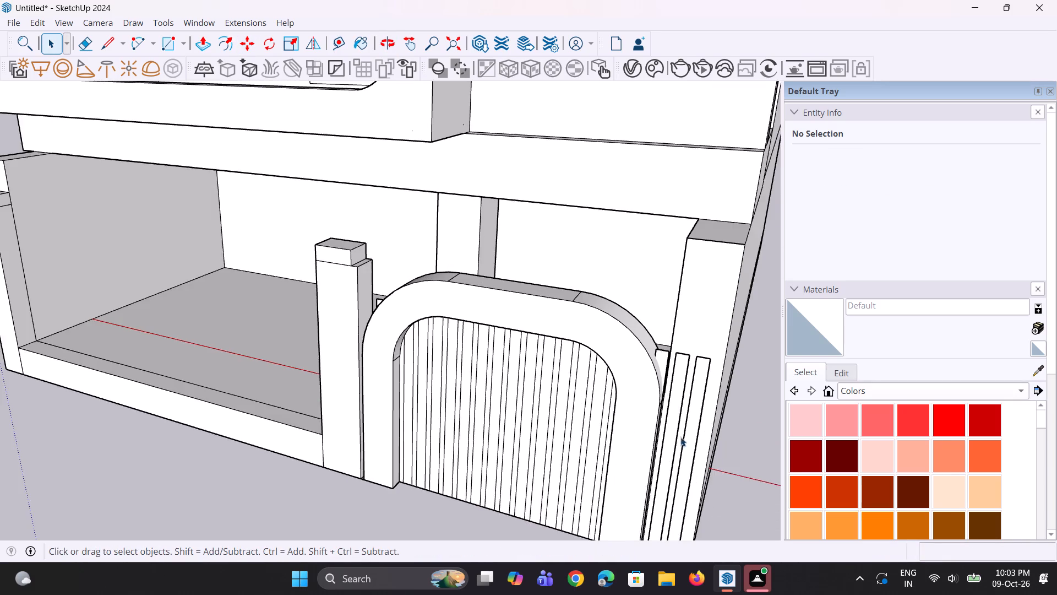
scroll(704, 428, up, 2)
click(693, 398)
key(Delete)
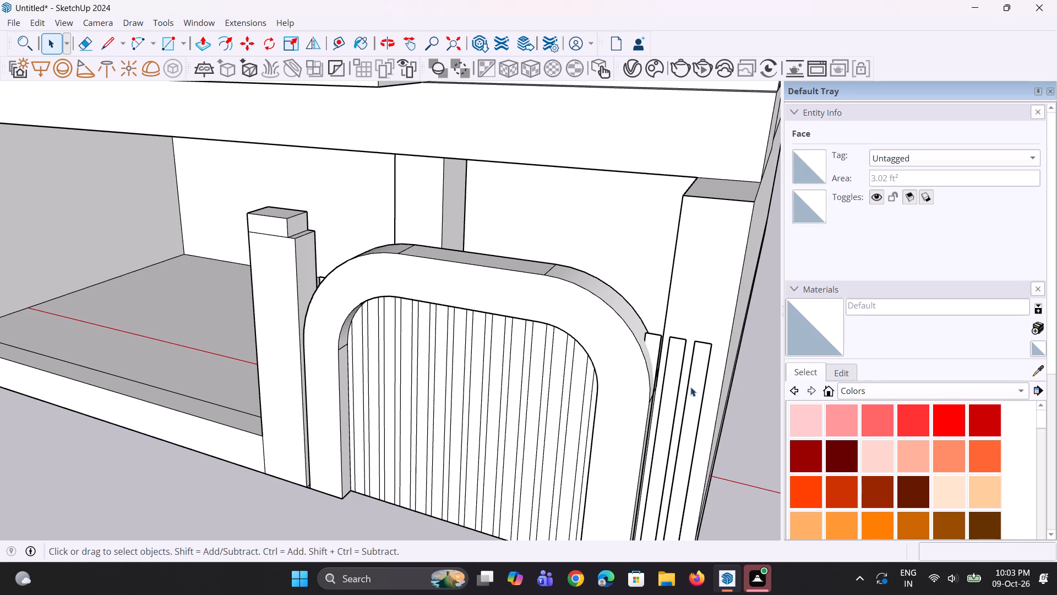
click(699, 343)
key(Delete)
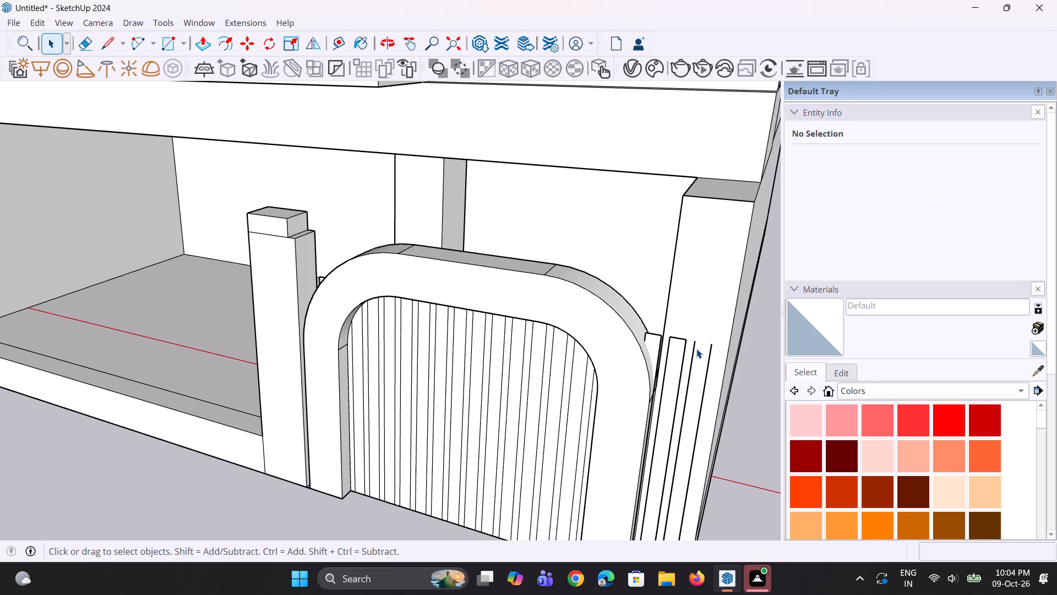
click(694, 353)
key(Delete)
click(707, 373)
key(Delete)
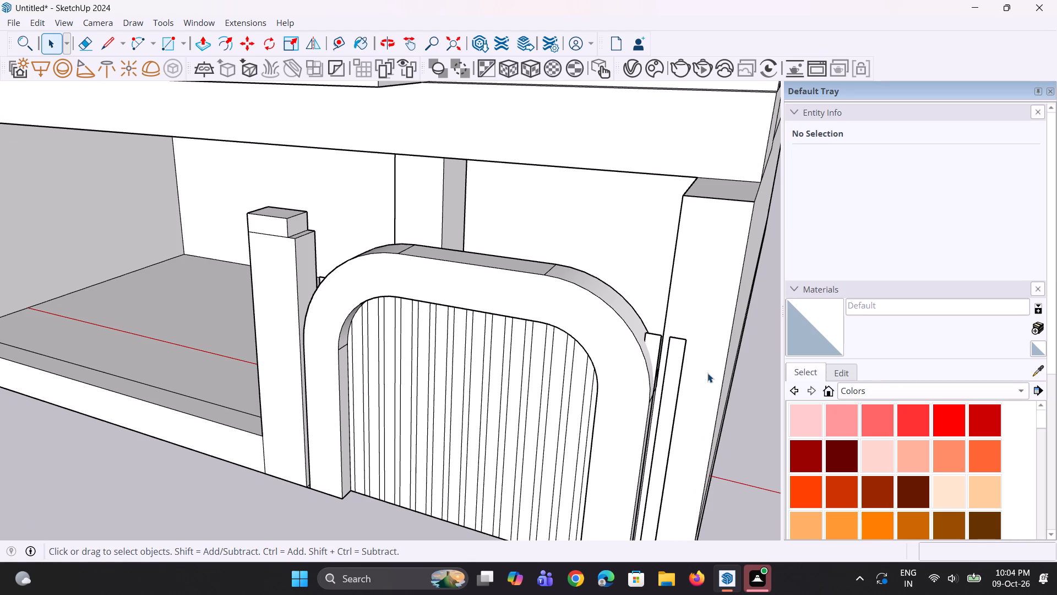
Delete the next stray strip beside the arched frame, removing its top edge and both long edges.
click(685, 353)
key(Delete)
click(683, 340)
key(Delete)
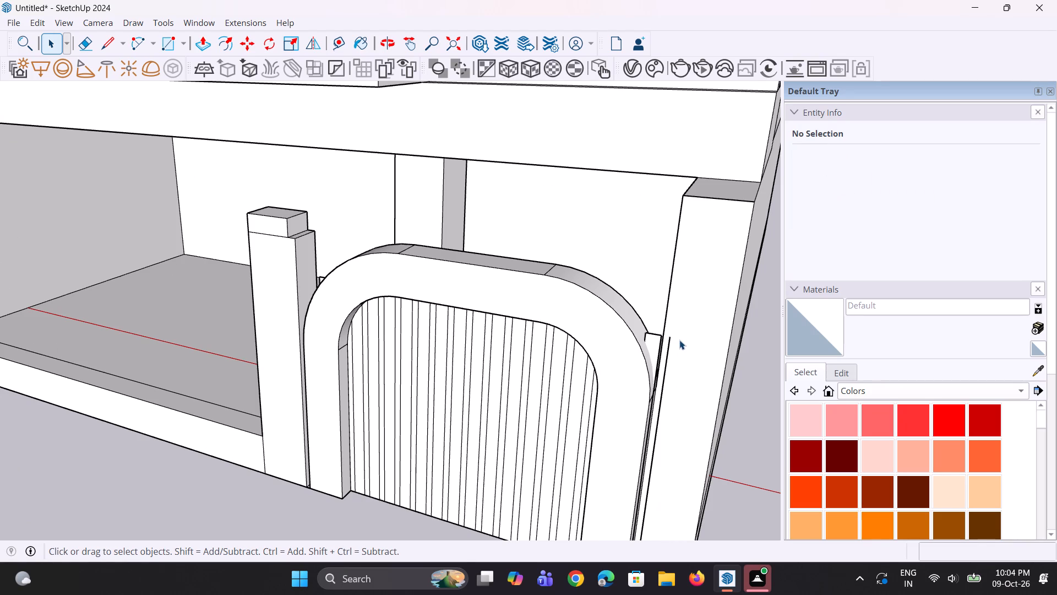
click(670, 345)
key(Delete)
Delete the stray strip edges sticking out of the arch's curved outer side next to the end wall.
scroll(661, 337, up, 2)
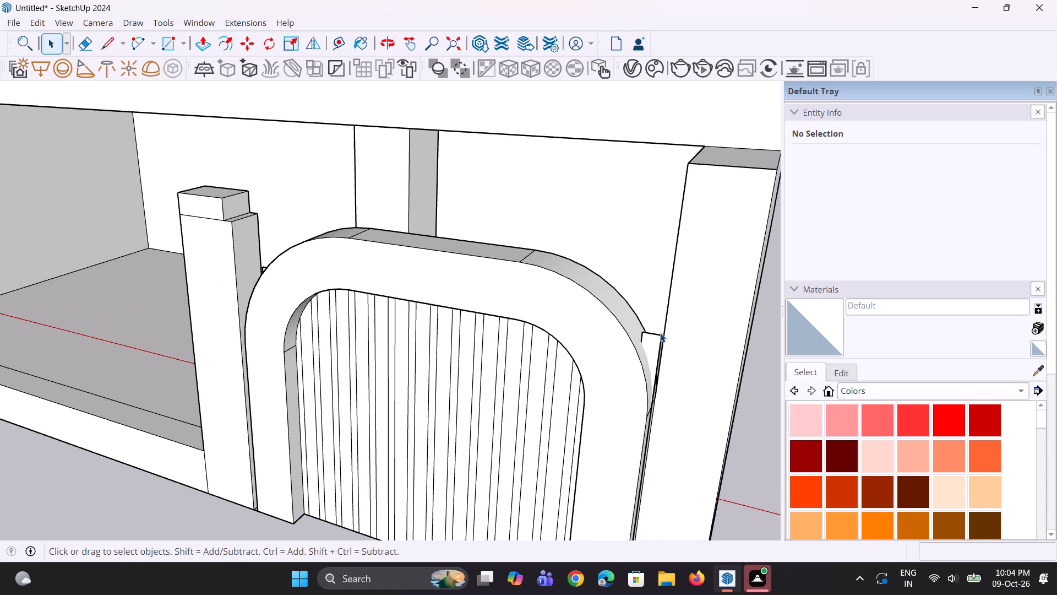
click(660, 333)
key(Delete)
middle_drag(673, 353, 556, 366)
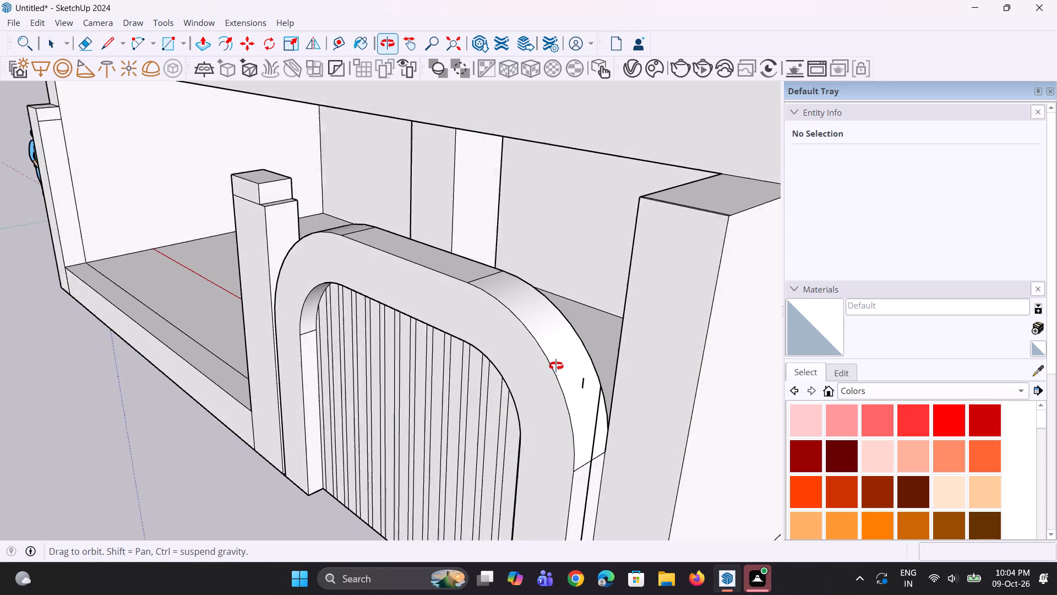
middle_drag(556, 366, 555, 366)
scroll(602, 394, up, 2)
click(589, 392)
click(591, 394)
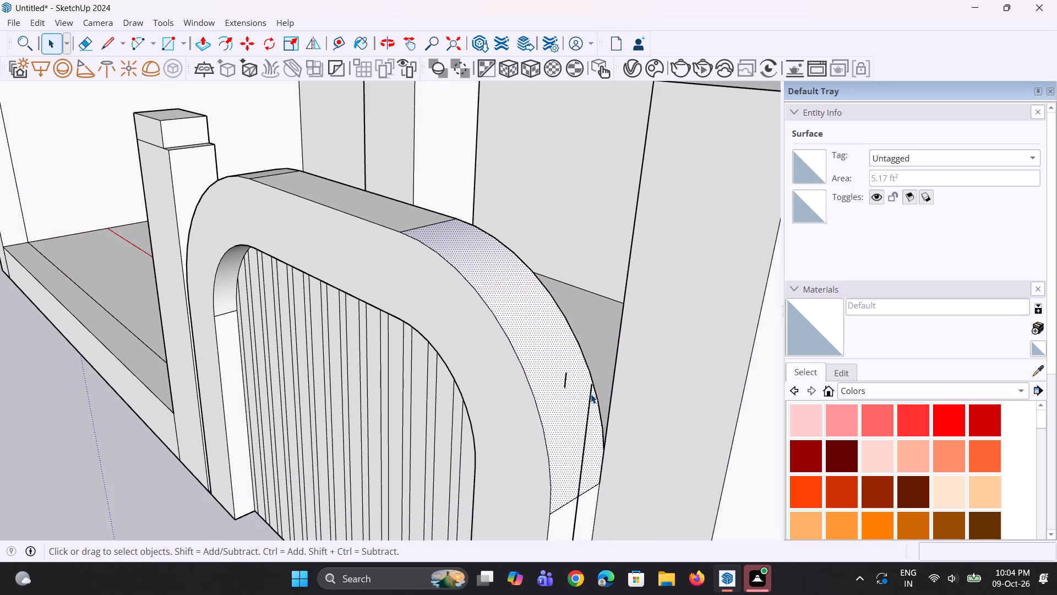
key(Delete)
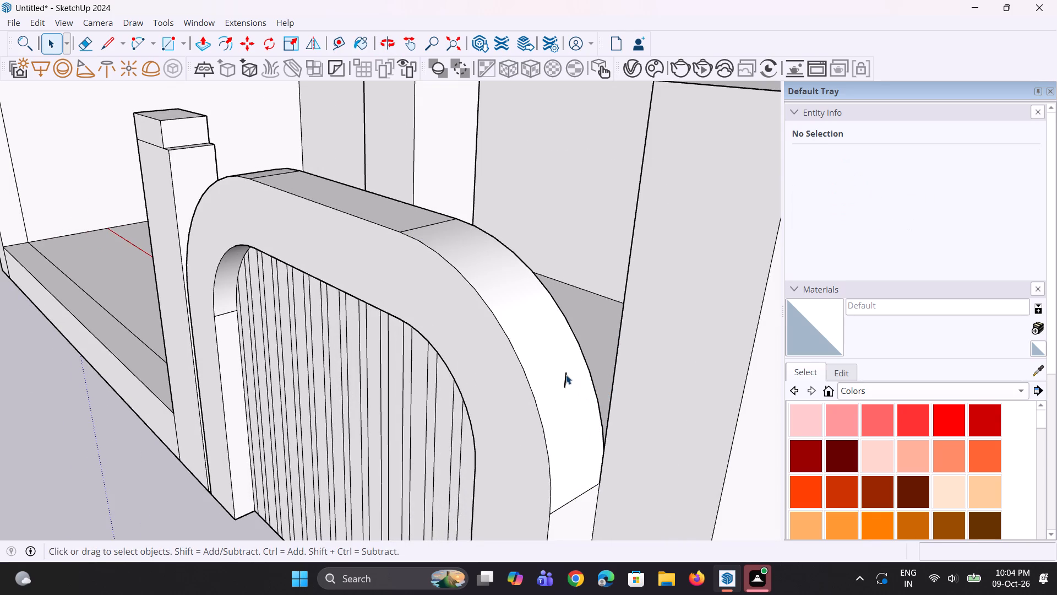
click(566, 375)
key(Delete)
Delete the two leftover short base edges of the stray strips in front of the end wall.
scroll(591, 375, down, 8)
middle_drag(492, 453, 514, 449)
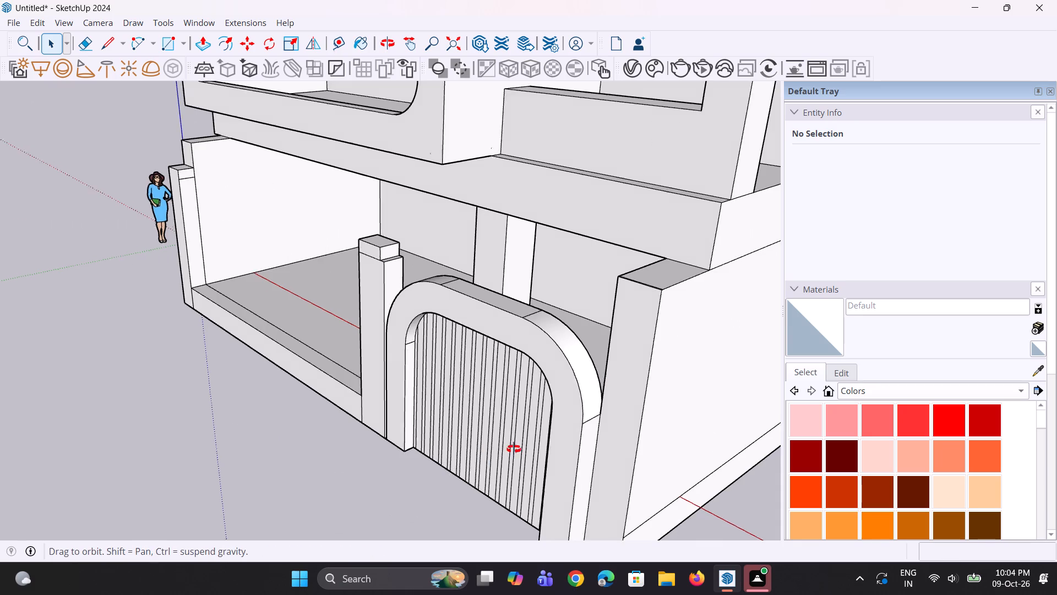
middle_drag(514, 449, 674, 395)
scroll(656, 461, up, 8)
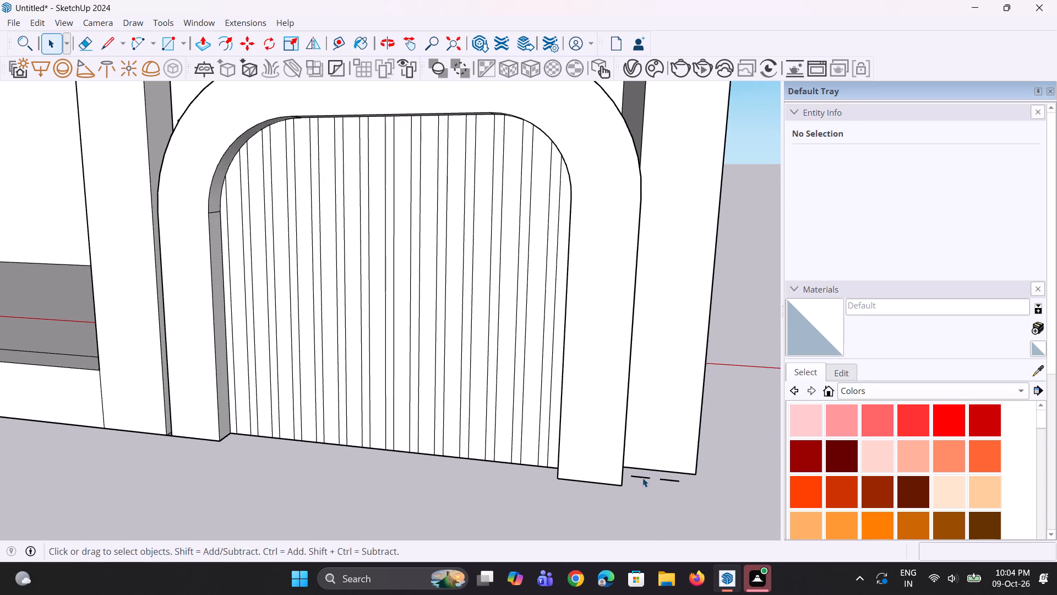
click(642, 478)
key(Delete)
click(666, 476)
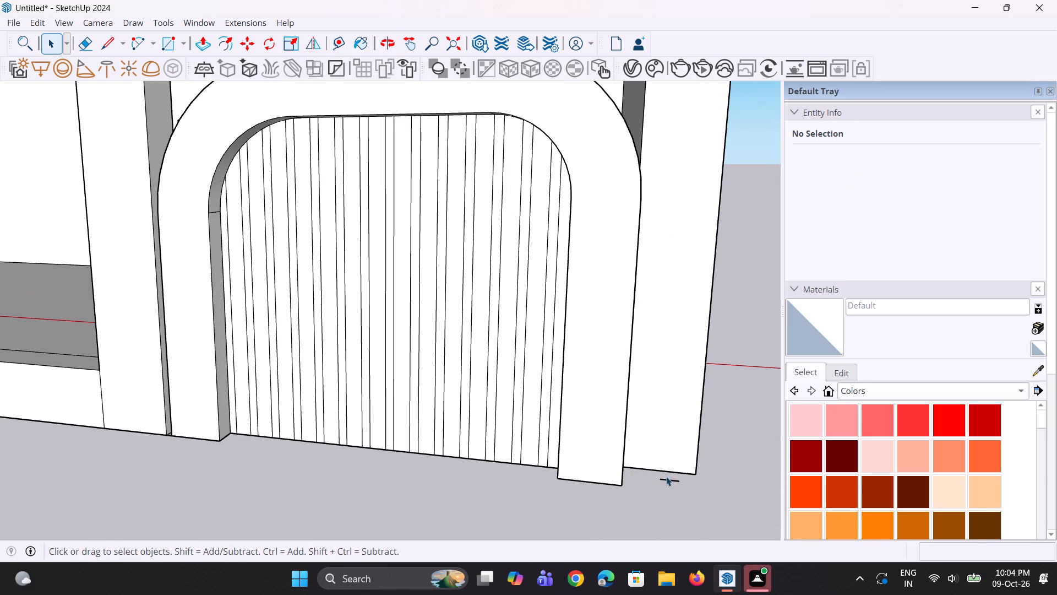
click(667, 479)
key(Delete)
Delete the leftover strip edges sticking out of the arch's curved outer side beside the intermediate post.
middle_drag(371, 402, 445, 414)
scroll(444, 414, down, 5)
middle_drag(333, 279, 226, 255)
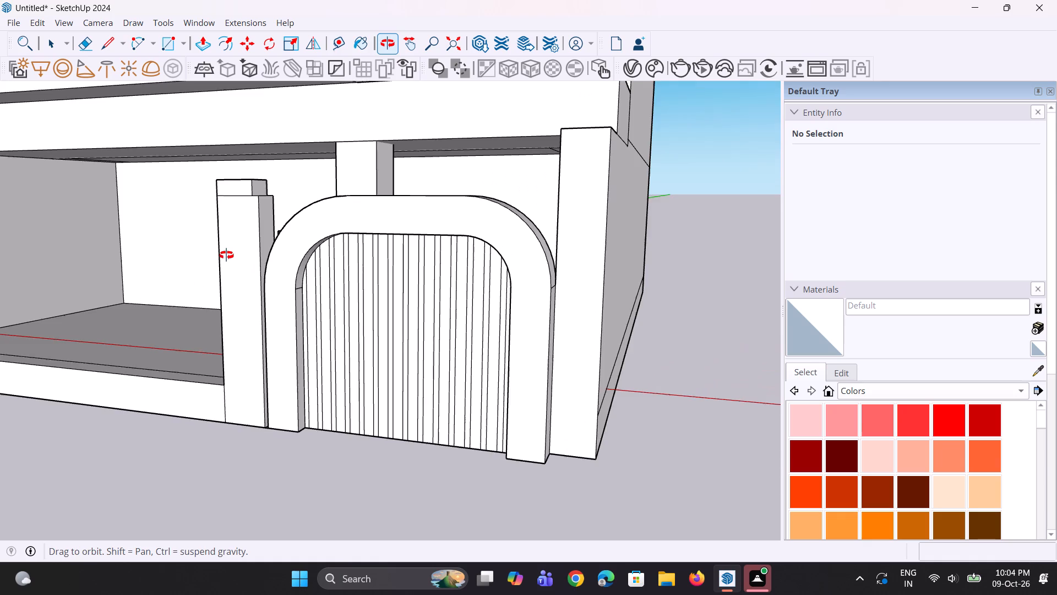
middle_drag(226, 255, 381, 337)
scroll(269, 266, up, 6)
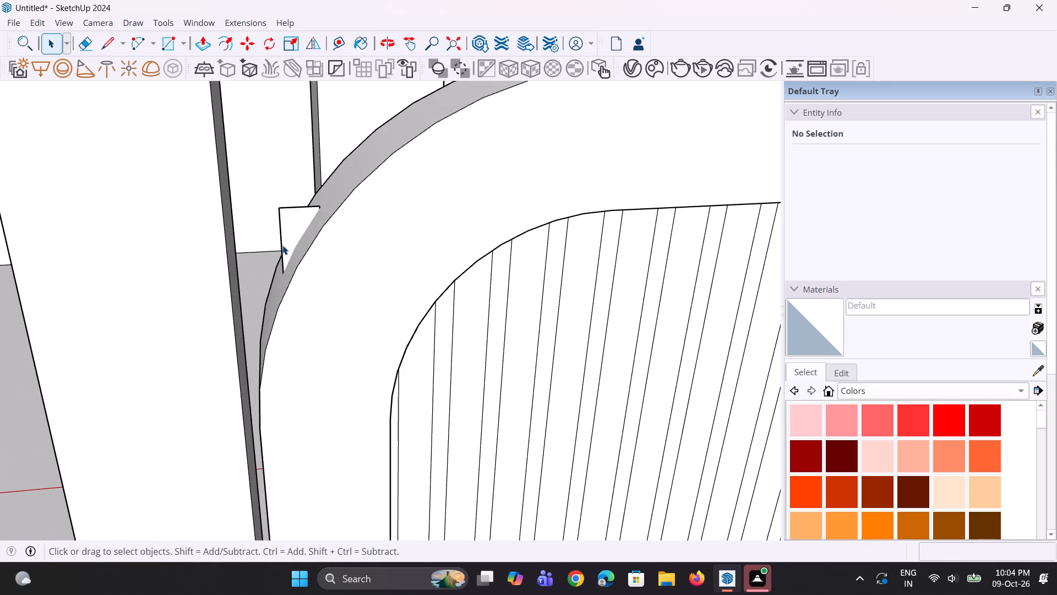
click(282, 245)
key(Delete)
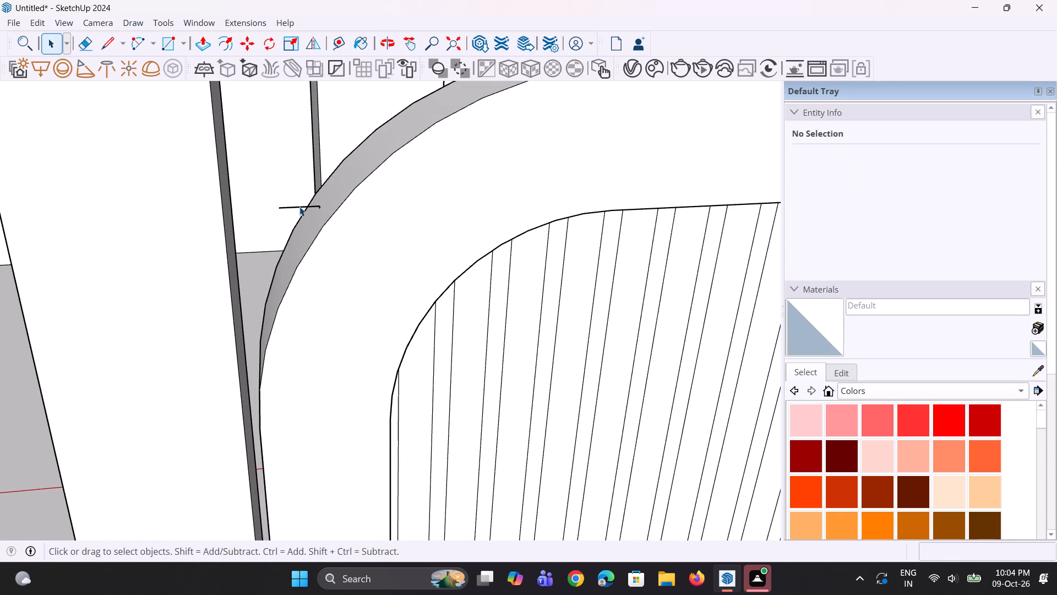
click(299, 207)
key(Delete)
middle_drag(356, 254, 362, 301)
scroll(318, 229, up, 8)
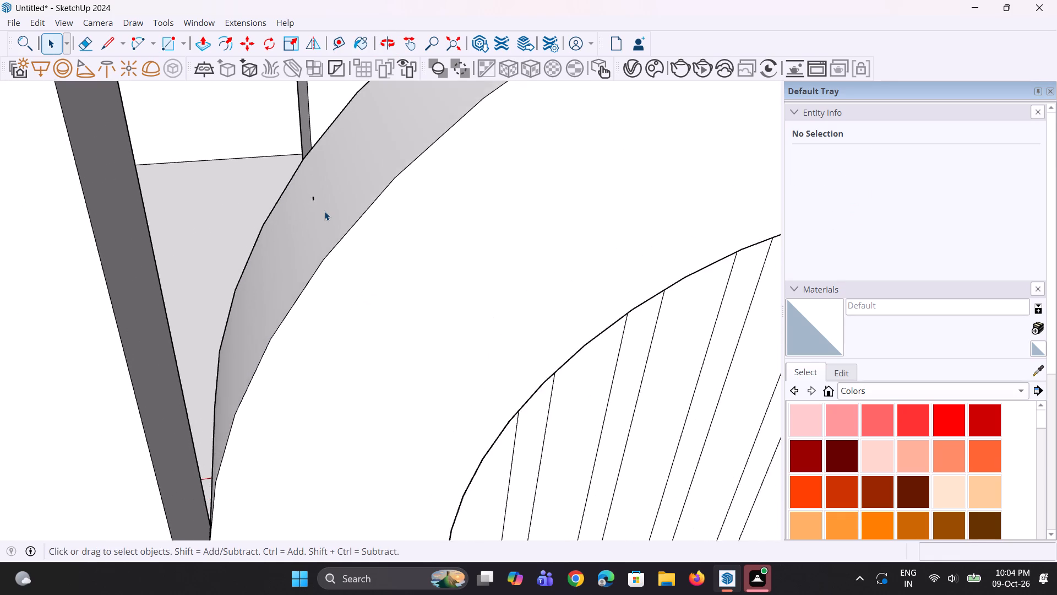
scroll(324, 211, up, 2)
click(309, 194)
key(Delete)
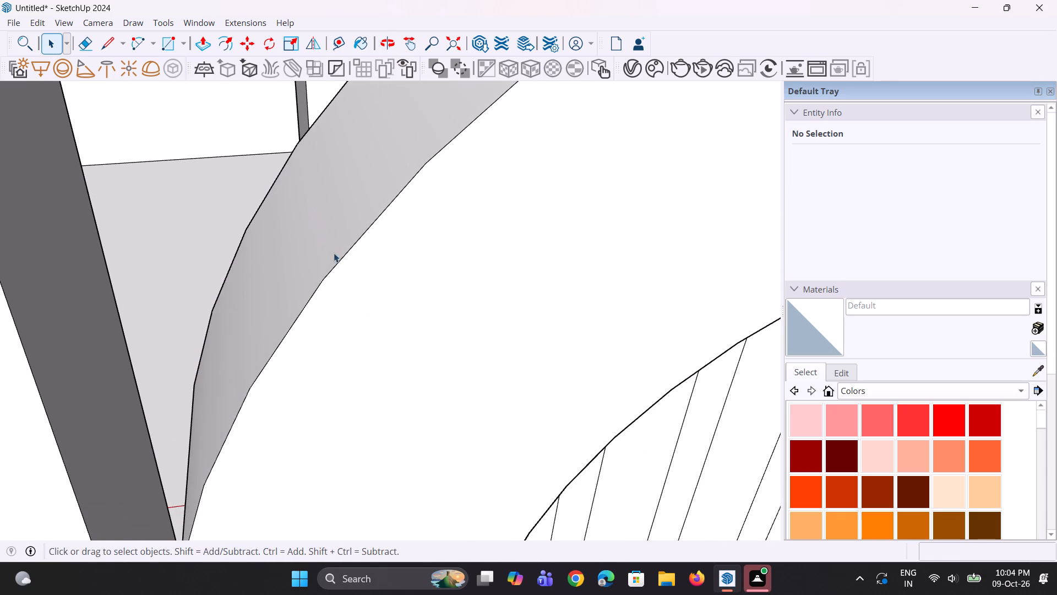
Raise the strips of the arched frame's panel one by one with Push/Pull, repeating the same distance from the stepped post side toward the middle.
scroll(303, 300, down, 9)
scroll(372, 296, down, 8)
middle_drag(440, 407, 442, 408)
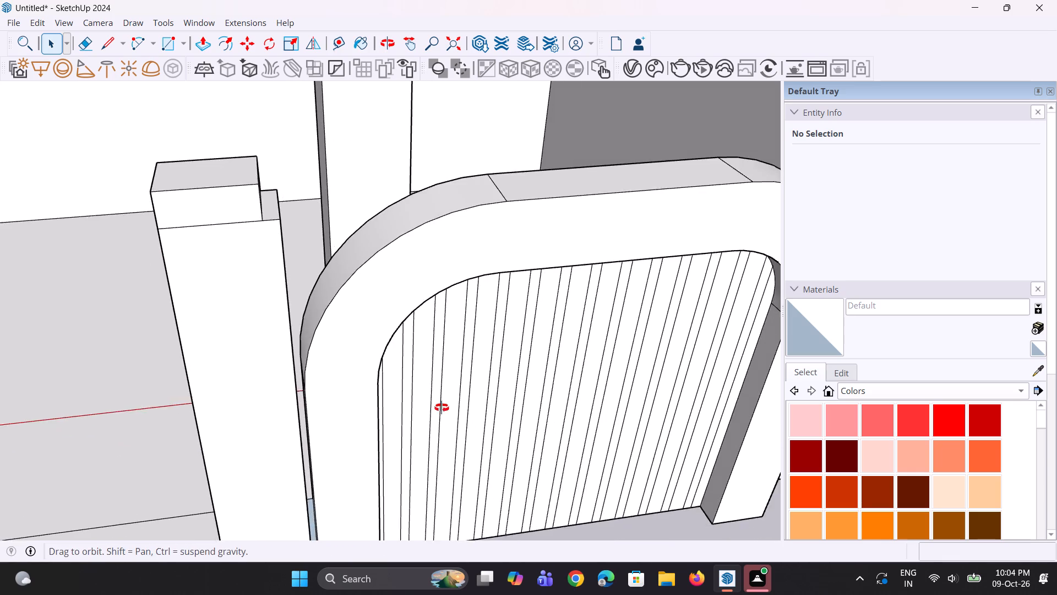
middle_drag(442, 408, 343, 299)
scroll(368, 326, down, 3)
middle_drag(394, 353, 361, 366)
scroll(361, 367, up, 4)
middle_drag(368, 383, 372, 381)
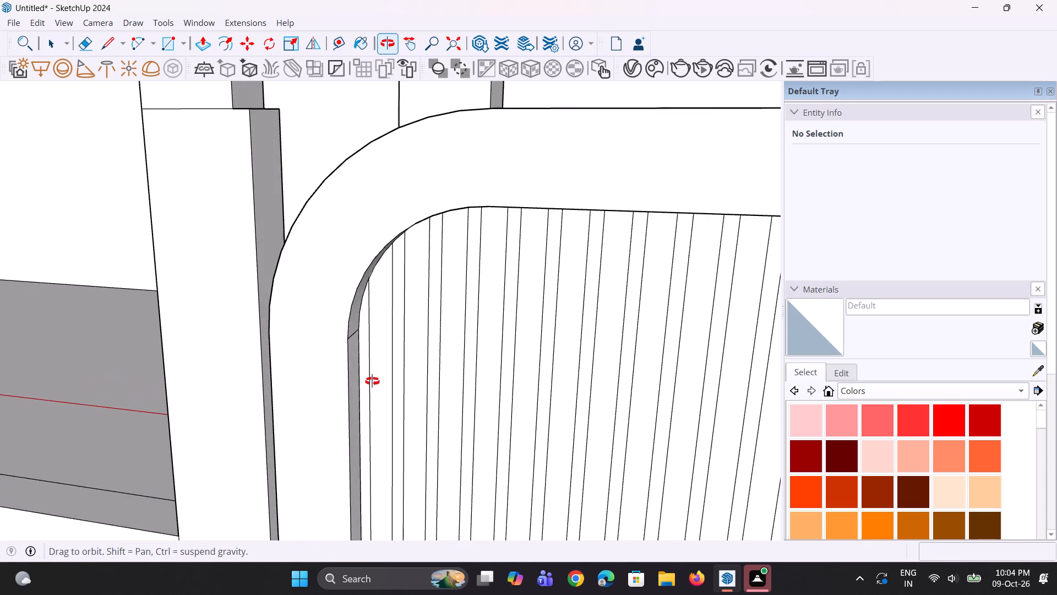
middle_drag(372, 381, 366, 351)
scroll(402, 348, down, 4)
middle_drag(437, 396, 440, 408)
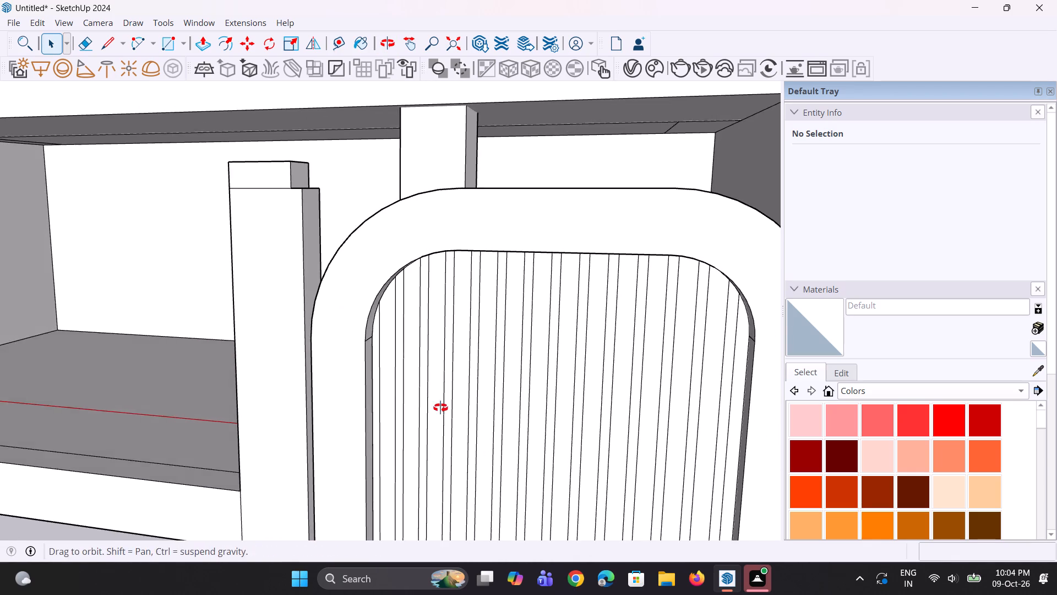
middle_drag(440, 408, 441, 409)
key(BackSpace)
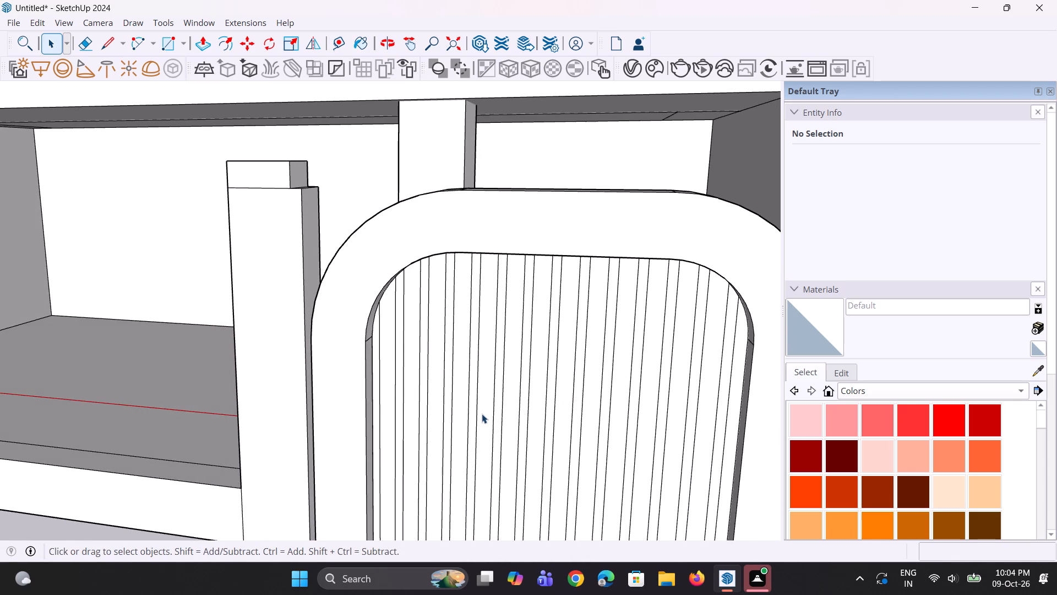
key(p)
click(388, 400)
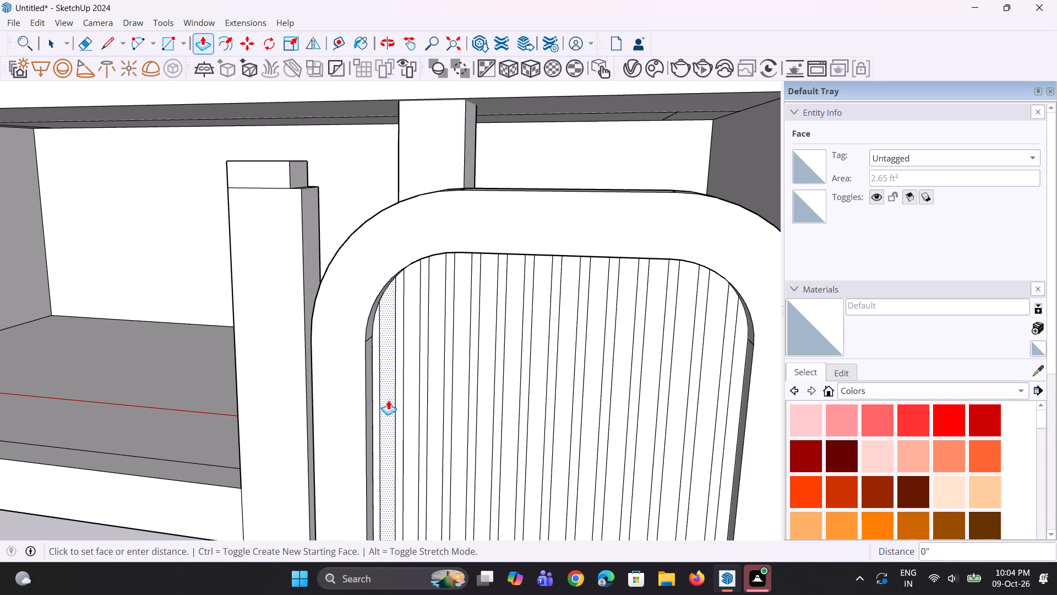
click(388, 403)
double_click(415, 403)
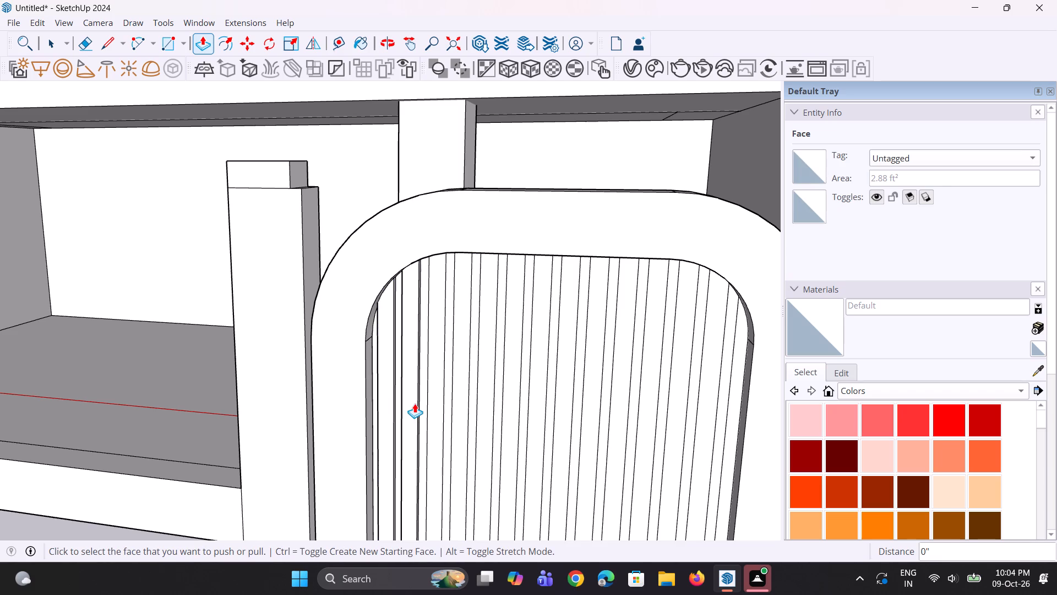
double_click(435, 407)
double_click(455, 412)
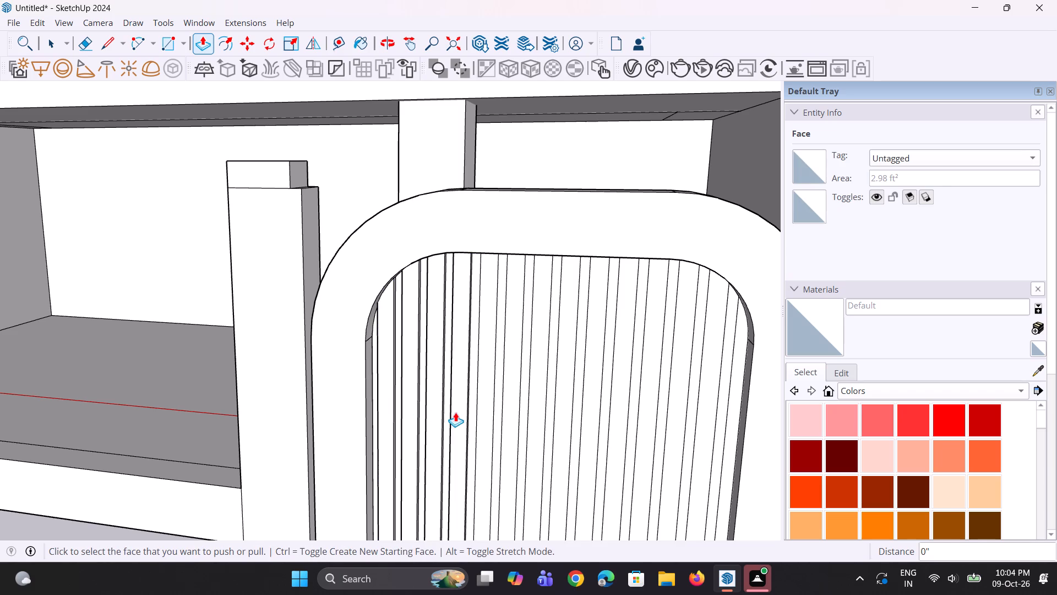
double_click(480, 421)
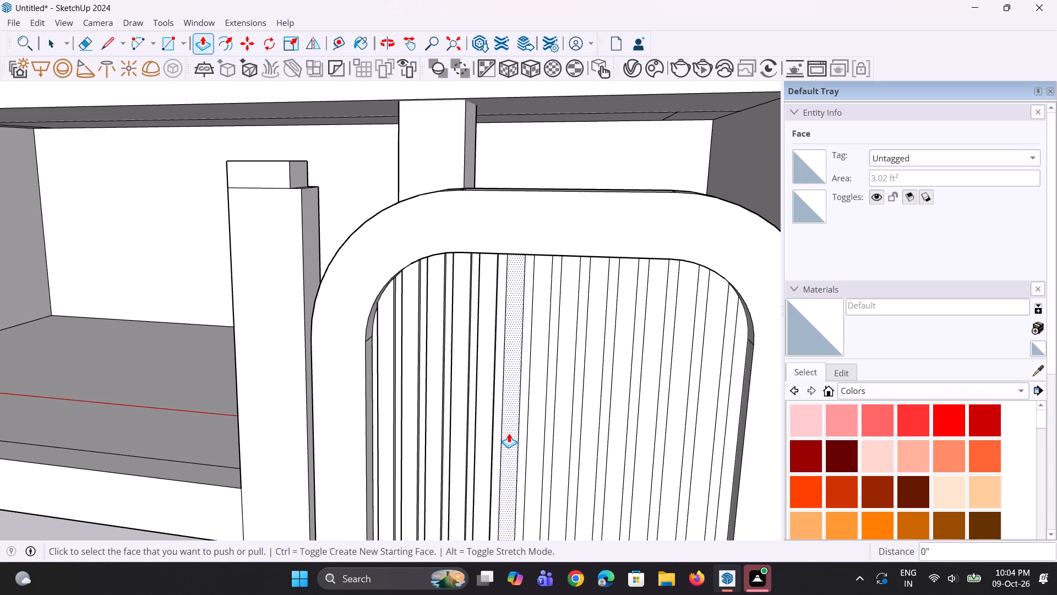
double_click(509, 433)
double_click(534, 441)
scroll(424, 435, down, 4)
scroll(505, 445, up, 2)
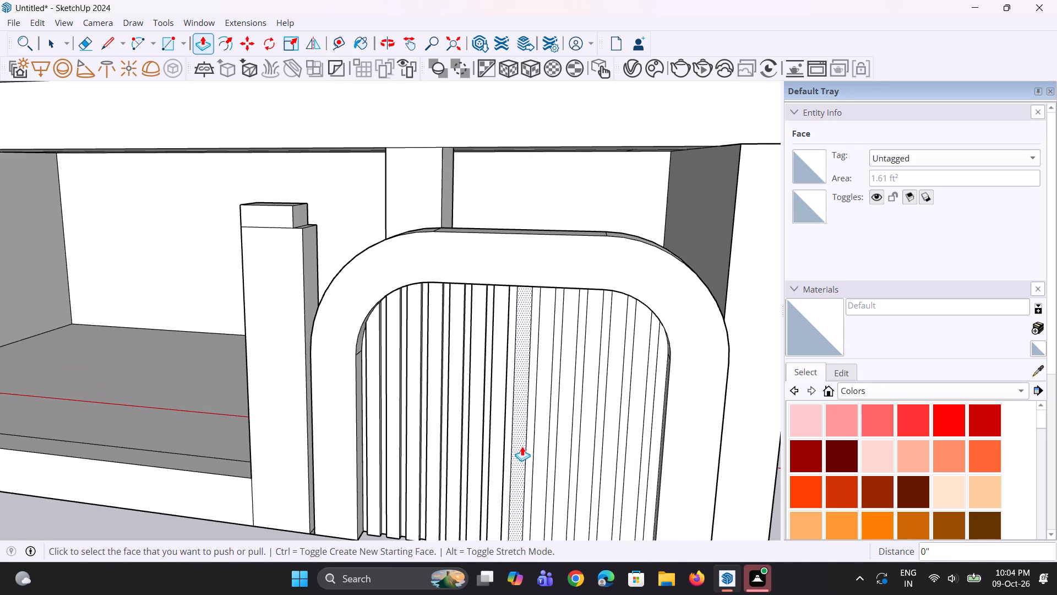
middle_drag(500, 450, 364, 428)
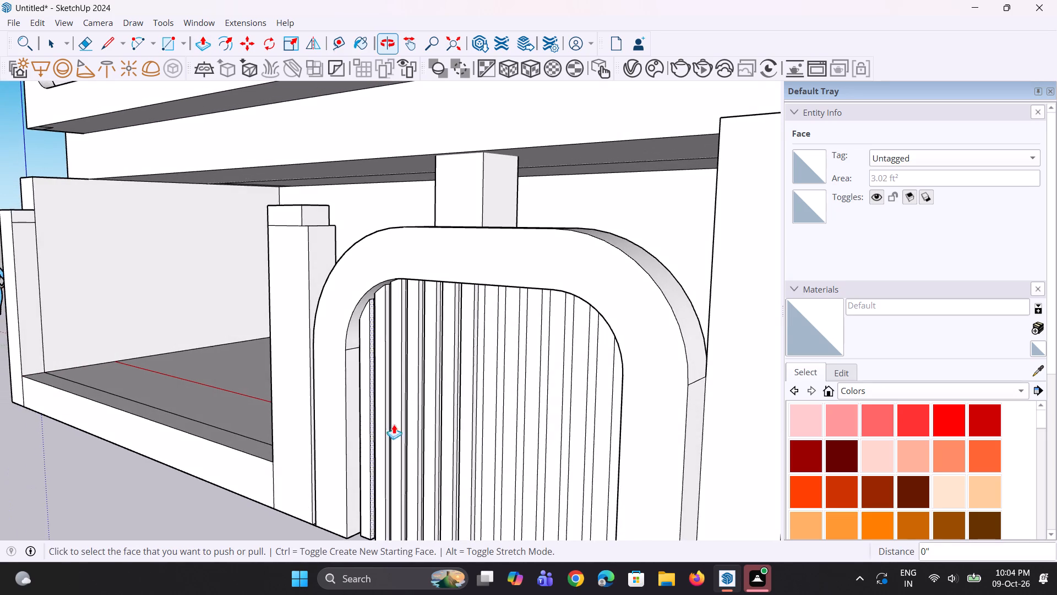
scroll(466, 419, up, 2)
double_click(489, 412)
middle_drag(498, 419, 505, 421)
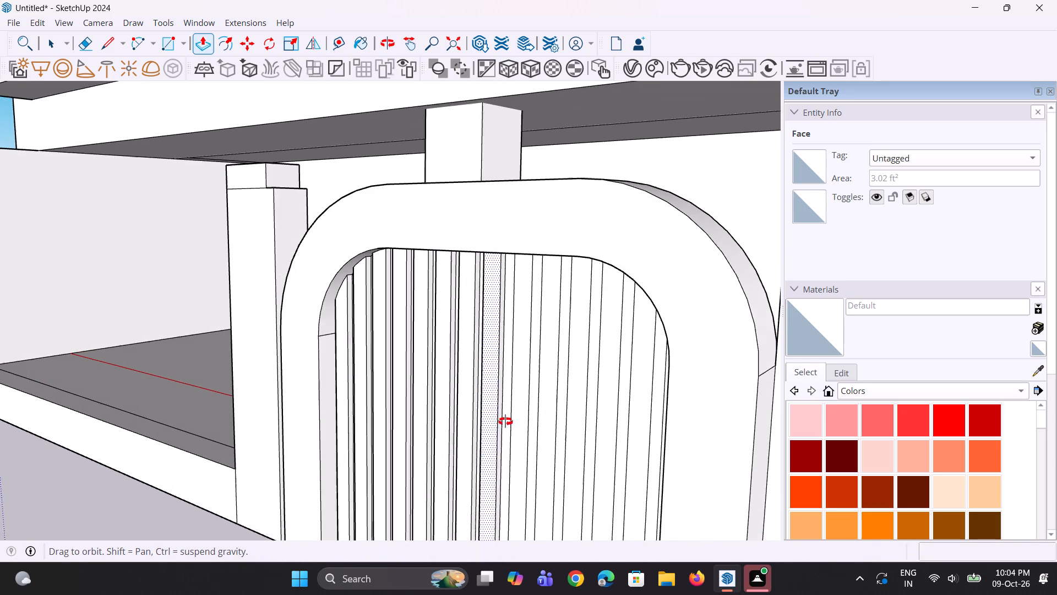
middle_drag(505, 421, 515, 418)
Undo the strip extrusions, the stray-edge deletions and the strip copies until only the central strip outline remains on the panel.
key(ctrl+z)
key(ctrl+z)
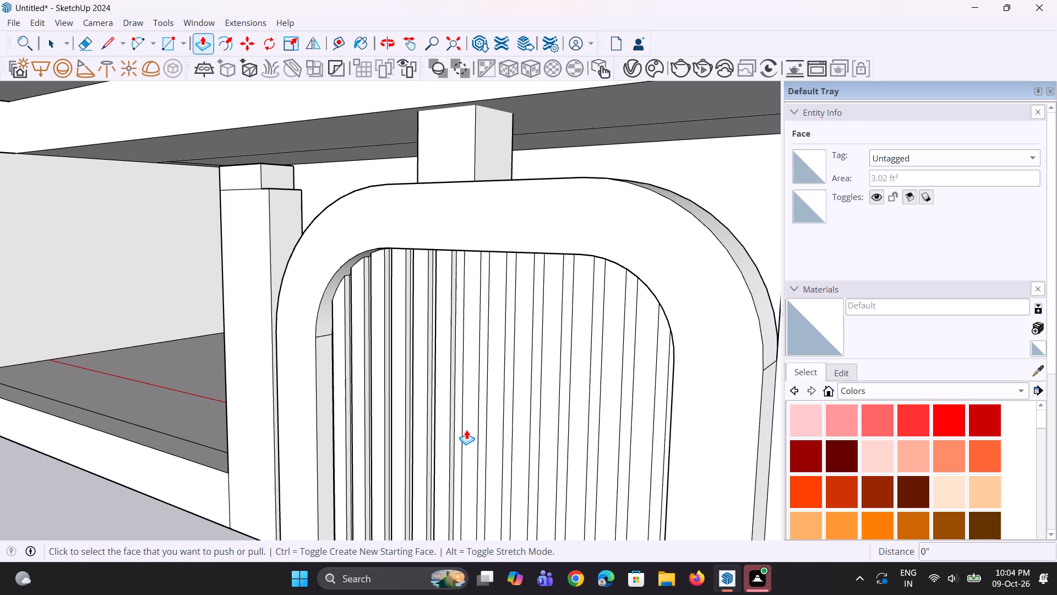
key(ctrl+z)
key(ctrl+z)
key(ctrl+z)
key(ctrl+z)
key(ctrl+z)
key(ctrl+z)
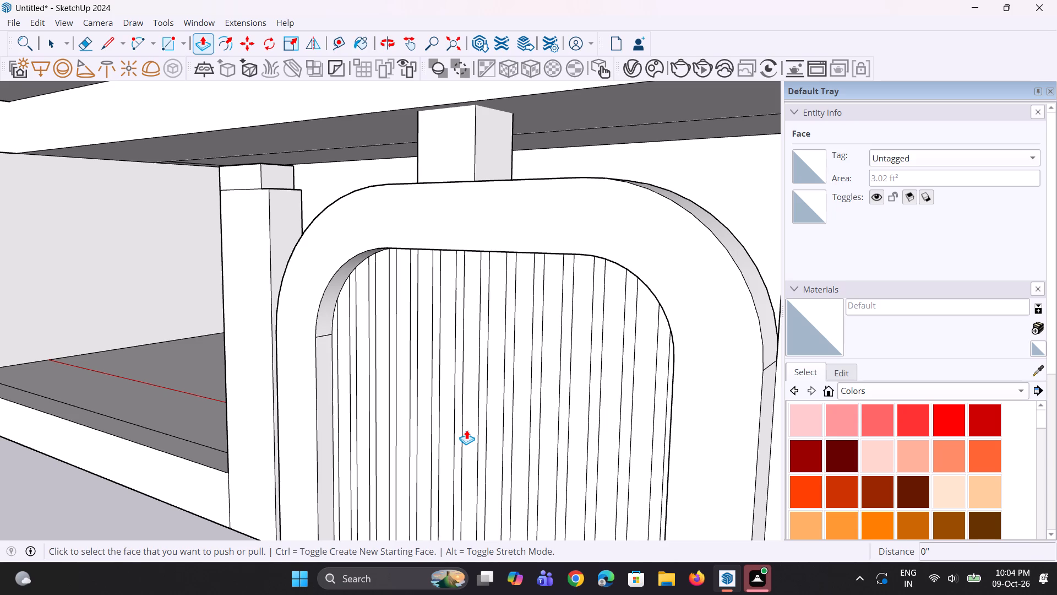
key(ctrl+z)
key(ctrl+z)
key(ctrl+z)
key(ctrl+z)
key(ctrl+z)
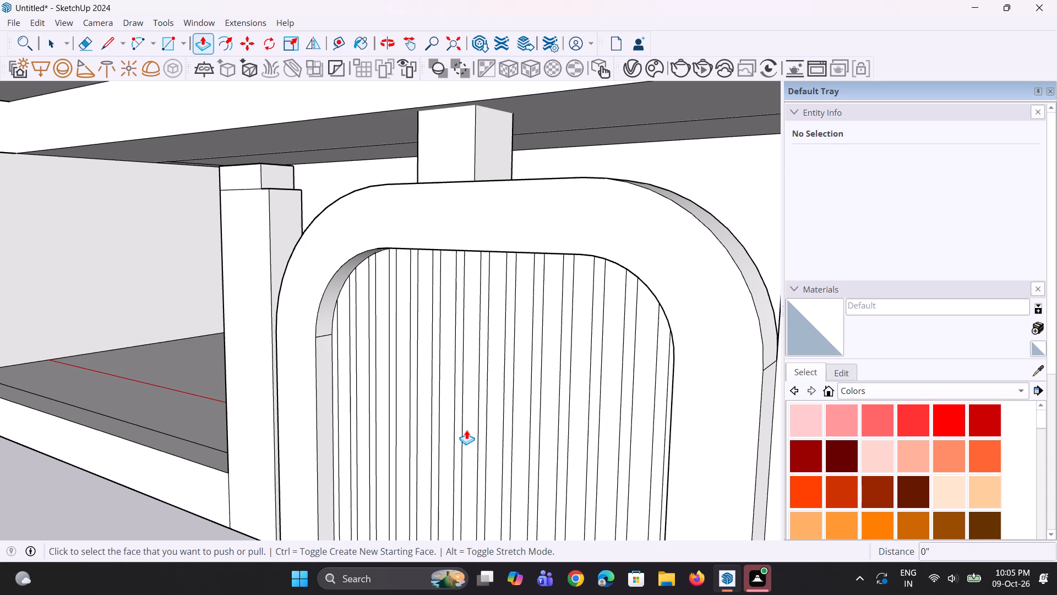
key(ctrl+z)
key(ctrl+z)
key(ctrl+z)
key(ctrl+z)
key(ctrl+z)
key(ctrl+z)
key(ctrl+z)
key(ctrl+z)
key(ctrl+z)
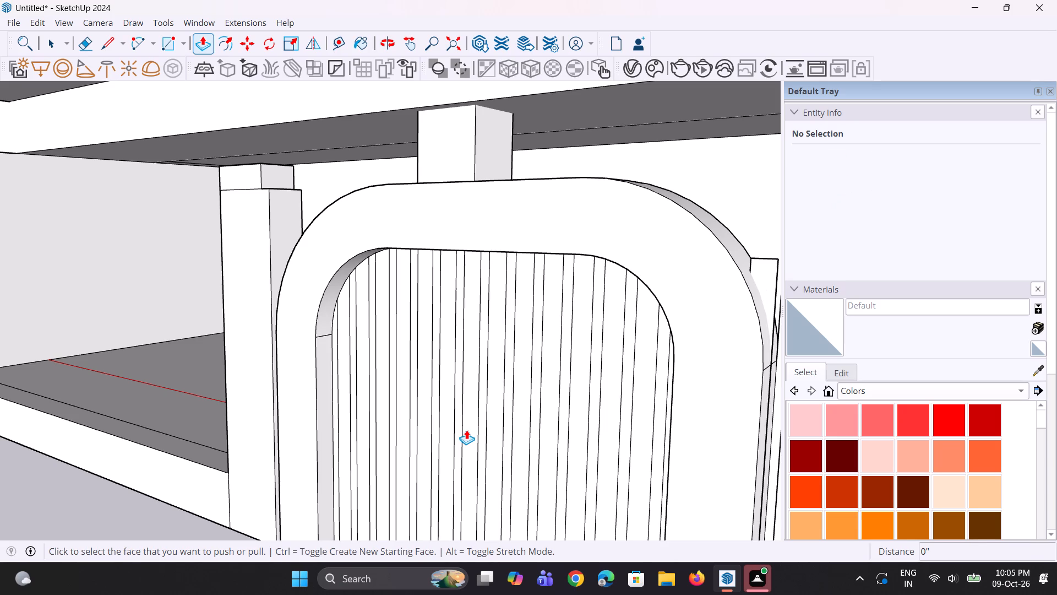
key(ctrl+z)
key(ctrl+z)
key(ctrl+z)
key(space)
key(space)
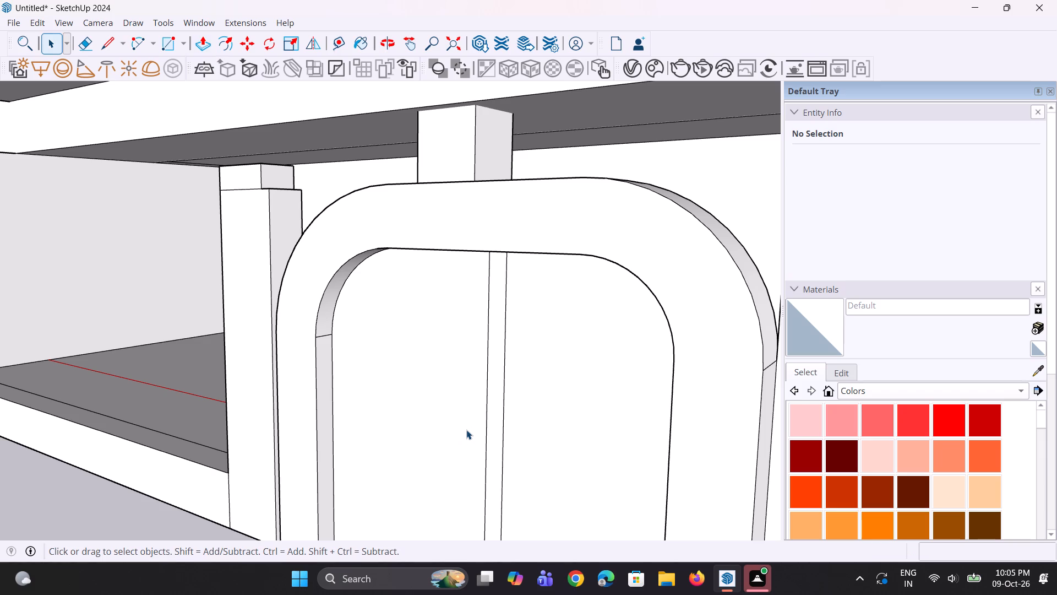
Pull the central strip's face forward with Push/Pull by about 1 15/16" and then by a further 1".
key(p)
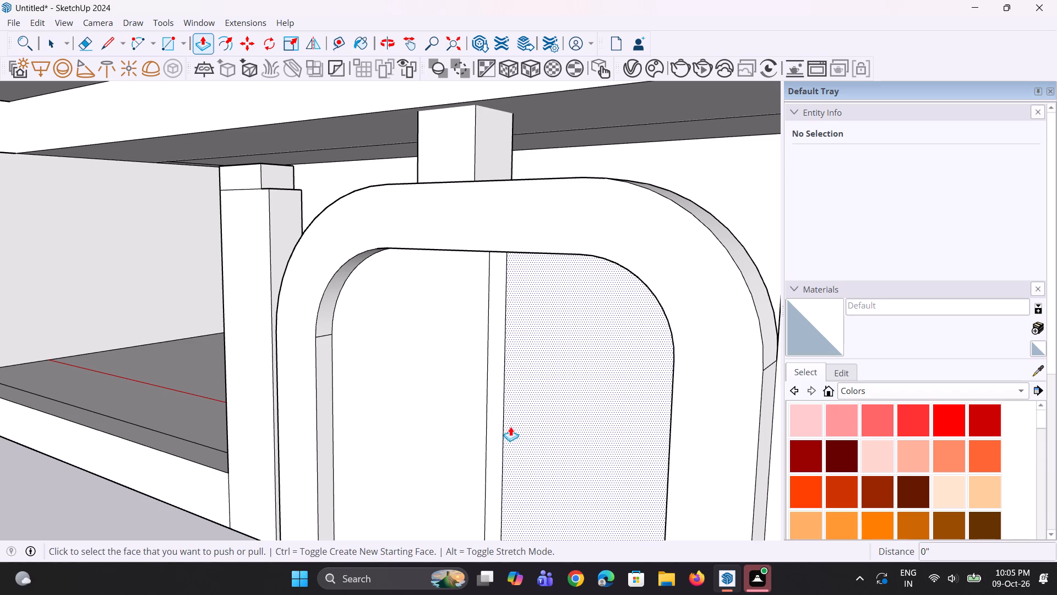
click(501, 421)
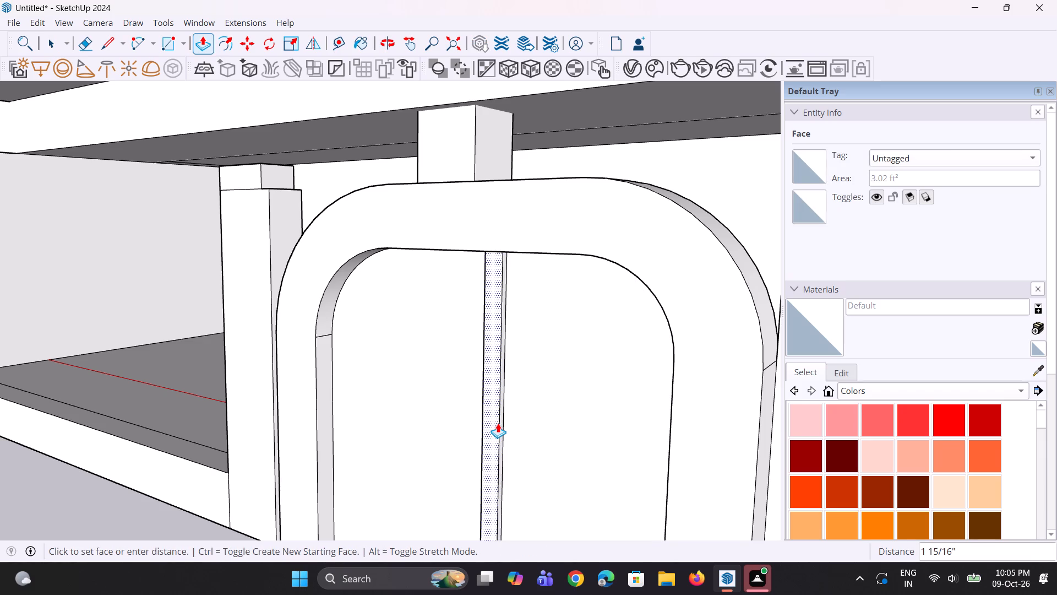
click(498, 423)
middle_drag(477, 467, 607, 460)
scroll(514, 409, down, 3)
middle_drag(515, 432, 499, 470)
key(space)
key(space)
middle_drag(504, 464, 403, 425)
scroll(492, 453, up, 3)
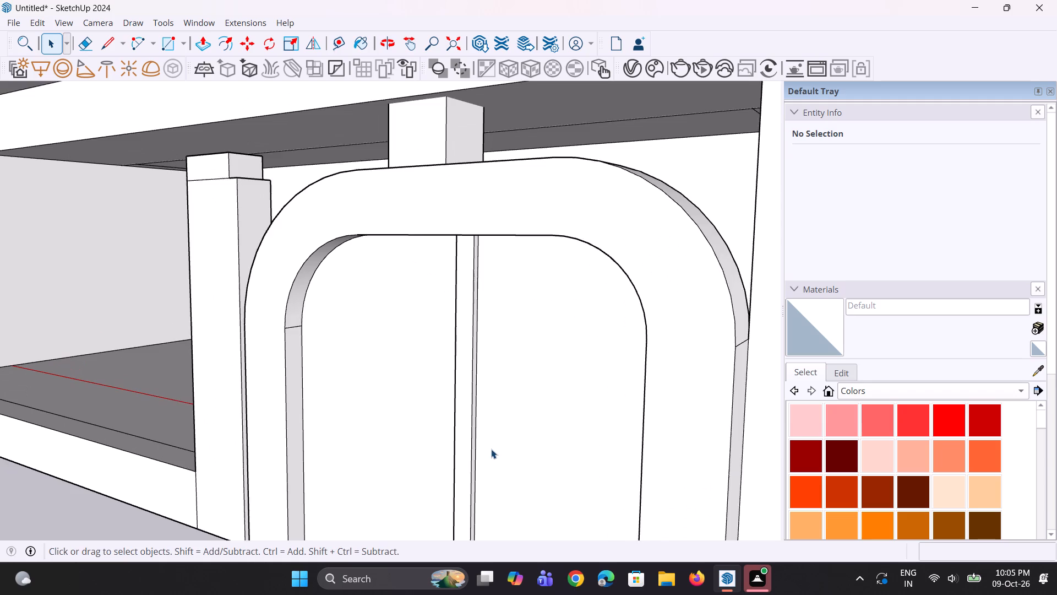
scroll(491, 449, up, 1)
key(p)
click(468, 437)
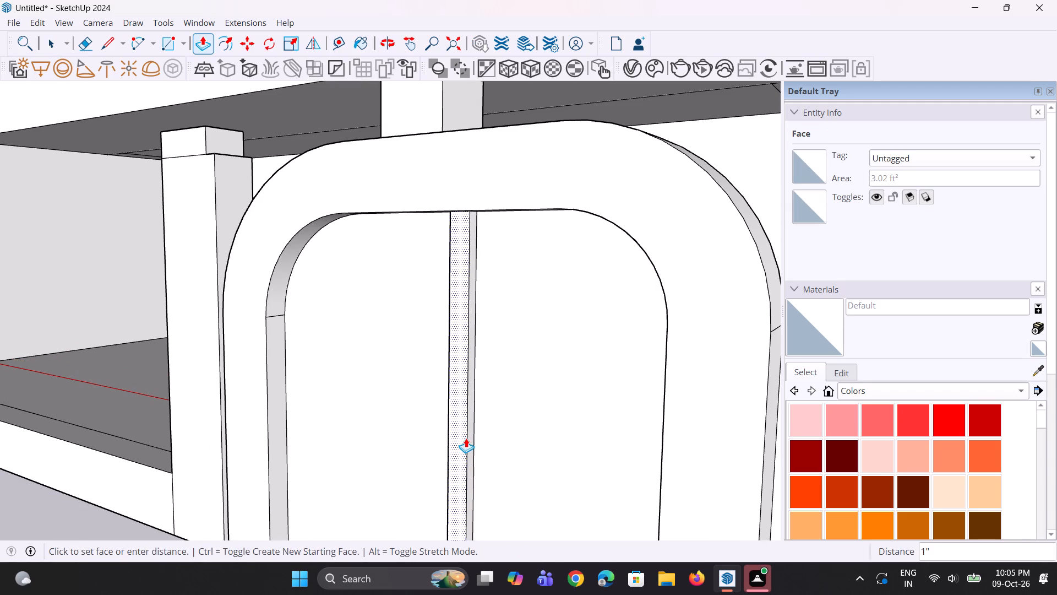
click(466, 438)
key(space)
key(space)
Make a group from the raised central strip's front face and its two side faces.
click(463, 457)
scroll(463, 457, up, 3)
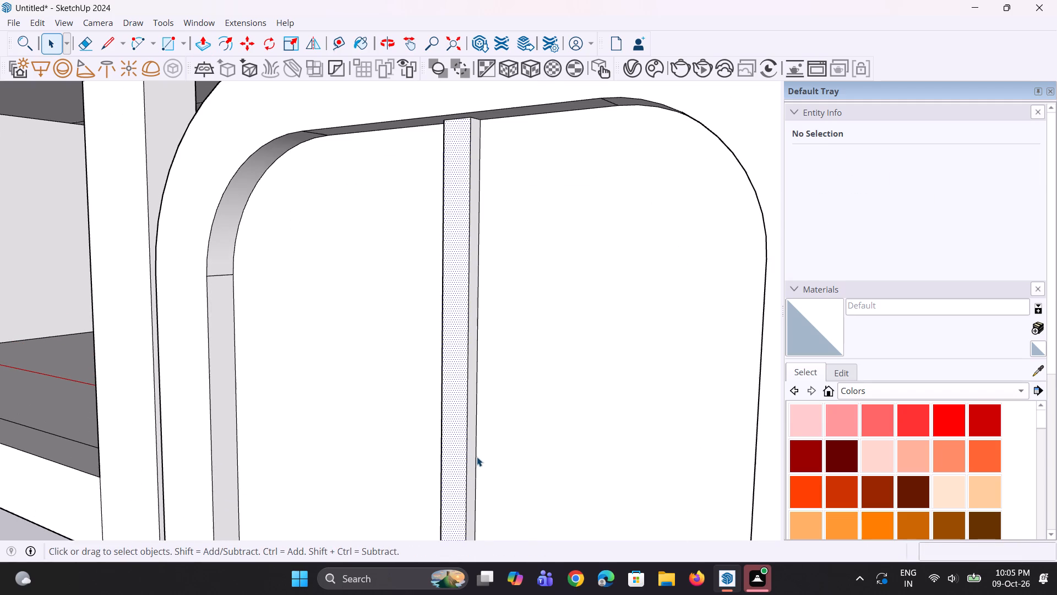
ctrl+click(472, 456)
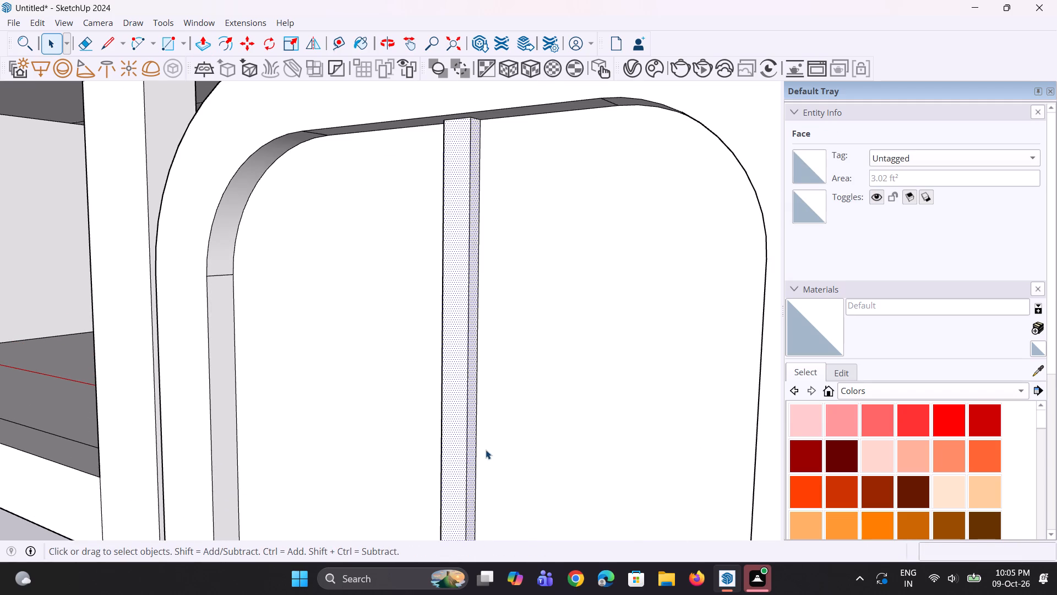
scroll(486, 450, down, 5)
middle_drag(398, 443, 684, 404)
scroll(443, 397, up, 4)
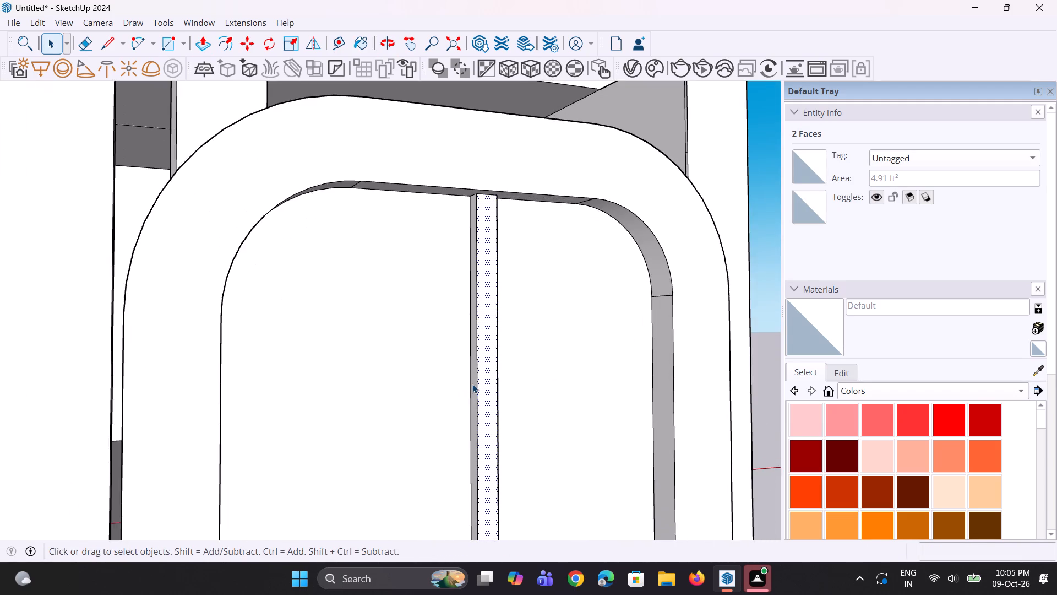
scroll(472, 384, up, 3)
ctrl+click(473, 383)
scroll(460, 373, down, 4)
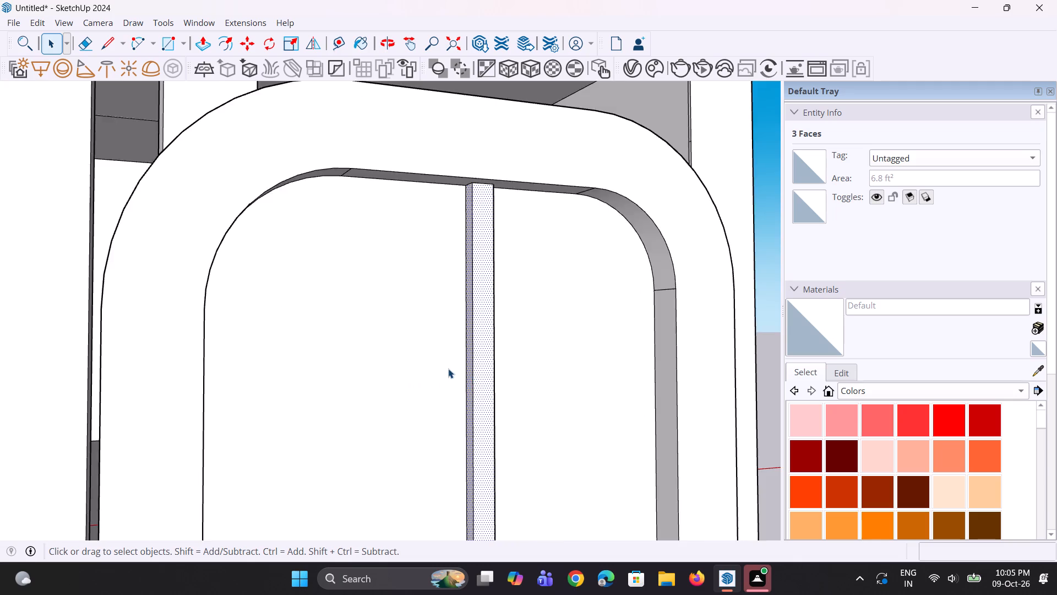
scroll(448, 369, down, 8)
middle_drag(460, 448, 412, 526)
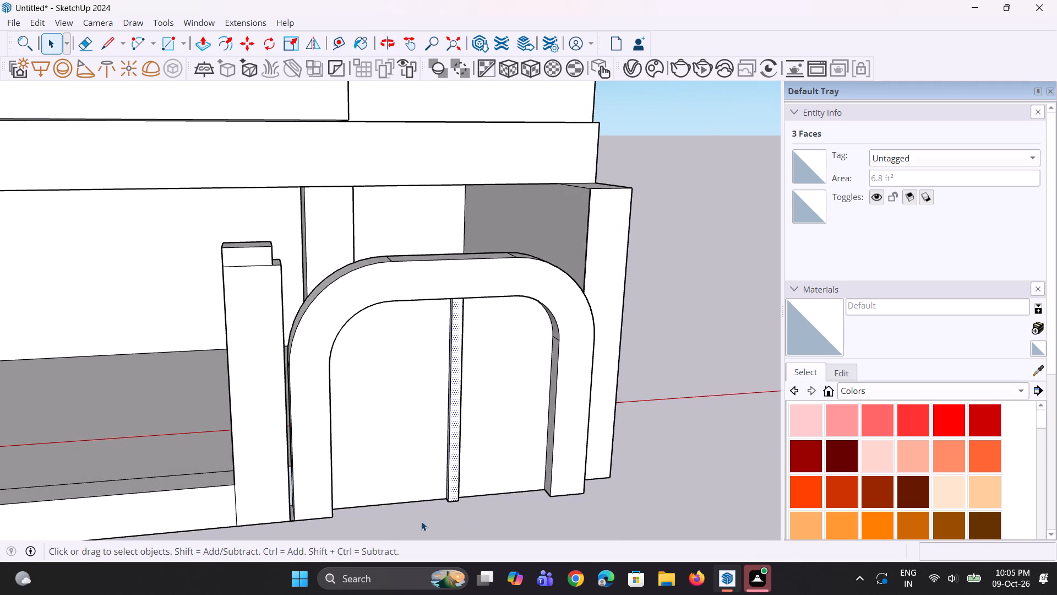
right_click(455, 467)
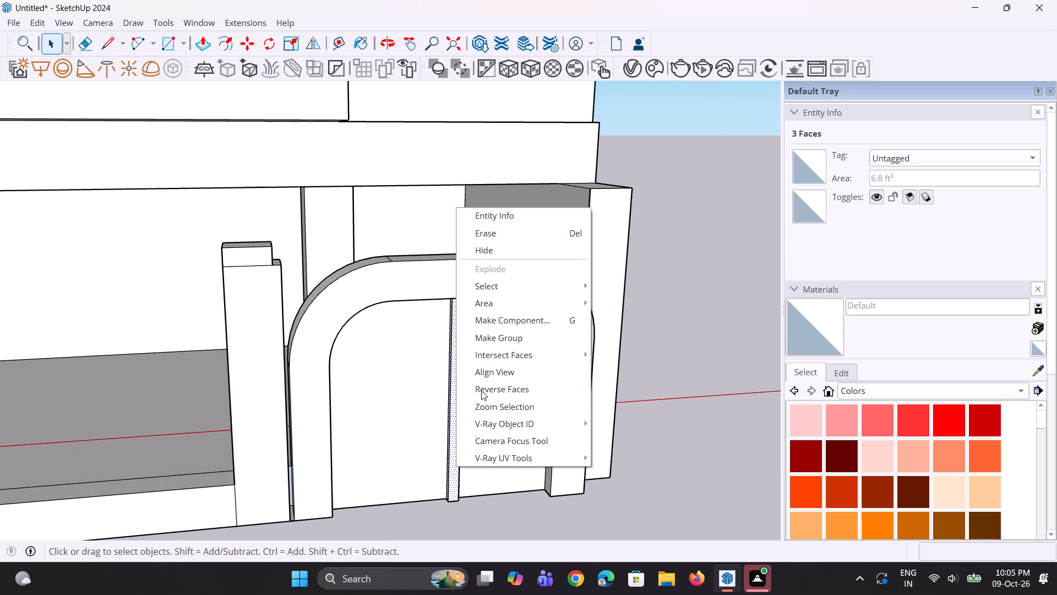
click(501, 346)
Copy the strip group about 6 3/8" along the red axis toward the short stepped post and multiply it to 9 copies.
scroll(450, 462, down, 3)
middle_drag(459, 488, 438, 534)
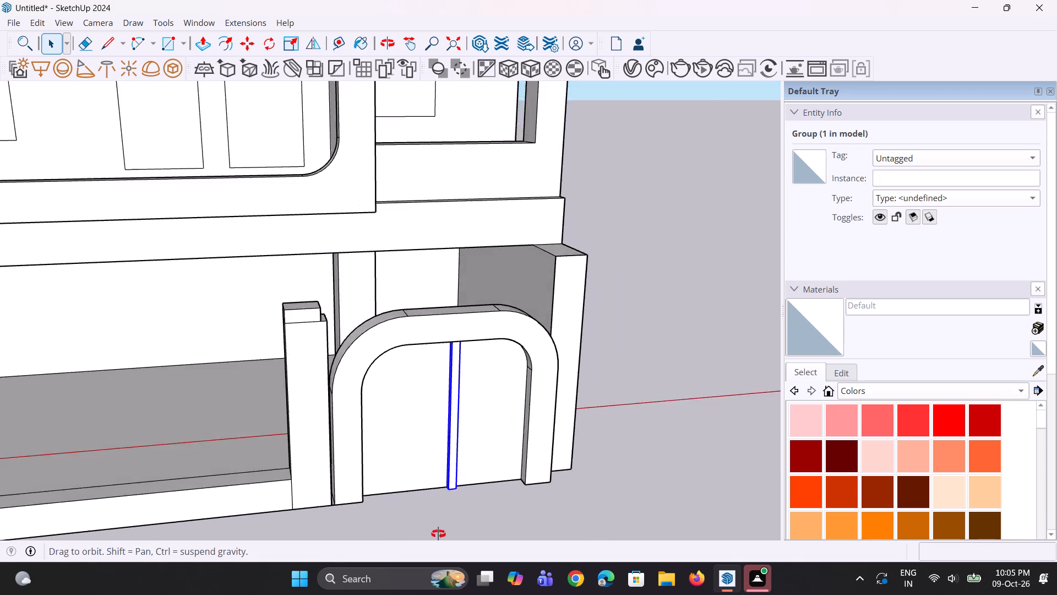
middle_drag(438, 534, 421, 539)
scroll(424, 487, up, 6)
key(m)
ctrl+scroll(449, 493, up, 2)
scroll(450, 493, up, 3)
click(454, 482)
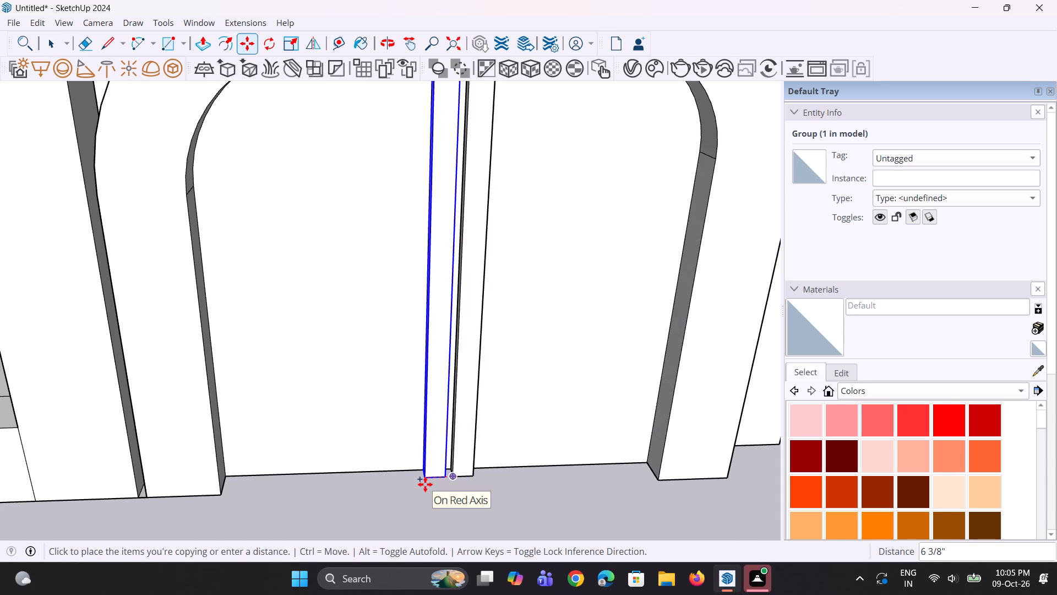
click(425, 484)
text(*9)
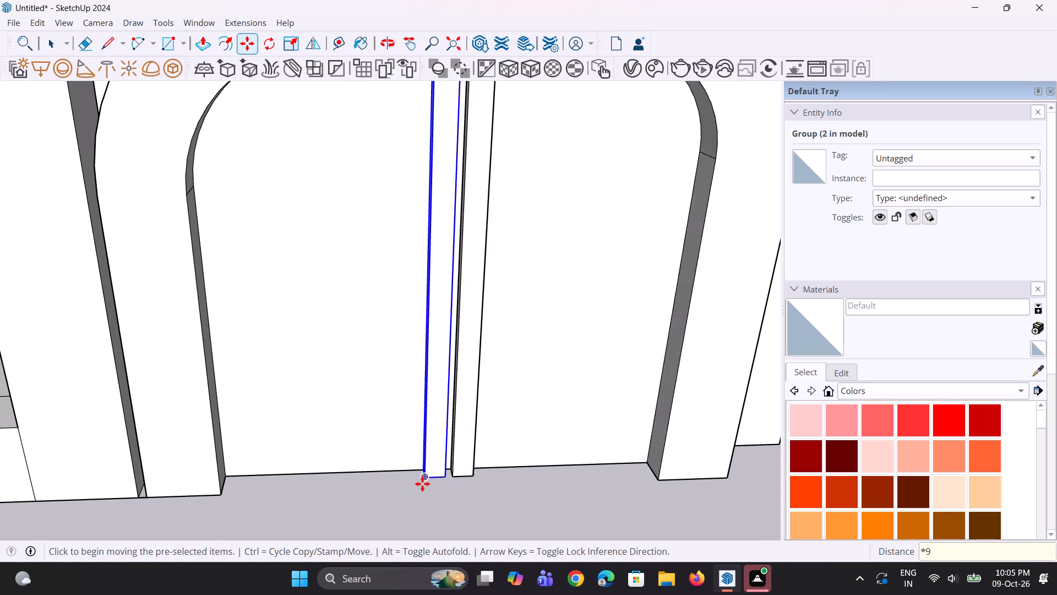
key(Return)
Copy the original central strip group about 6 5/8" along the red axis toward the end wall and multiply it to 9 copies.
scroll(406, 446, down, 7)
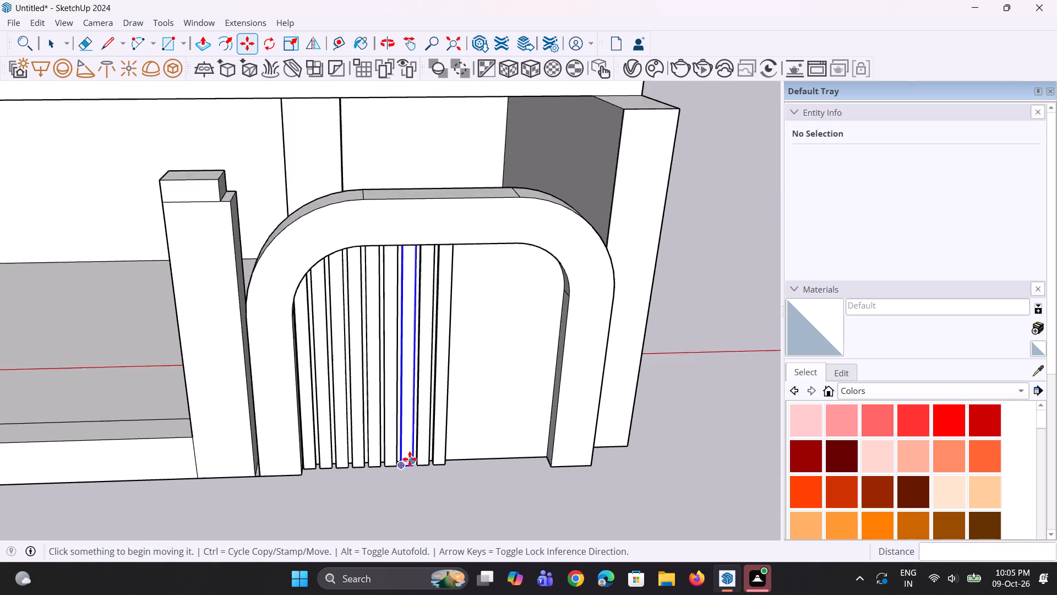
scroll(410, 459, down, 1)
middle_drag(439, 462, 497, 458)
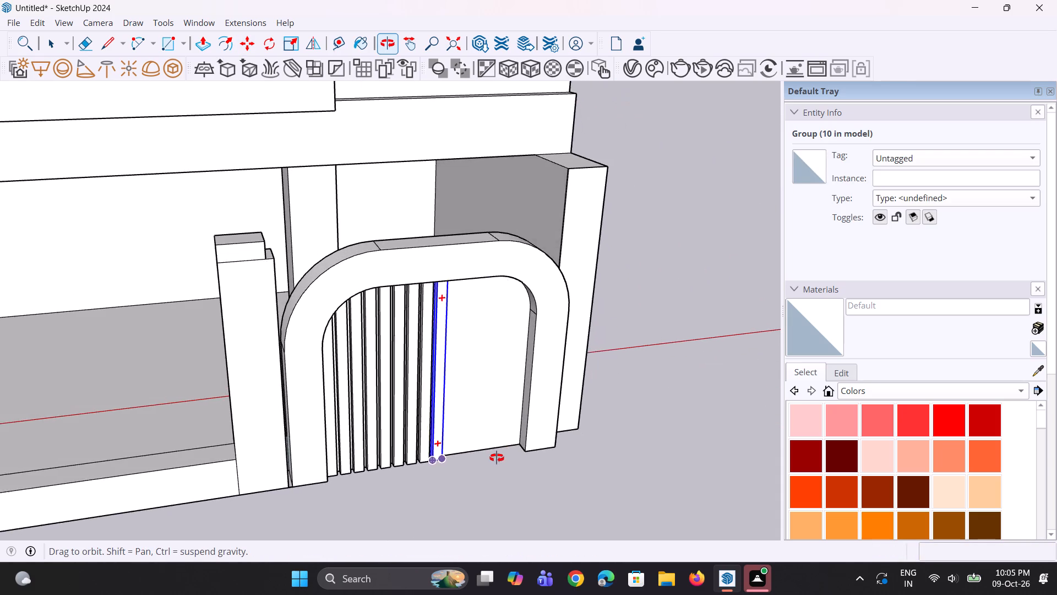
middle_drag(497, 458, 396, 436)
scroll(460, 513, up, 5)
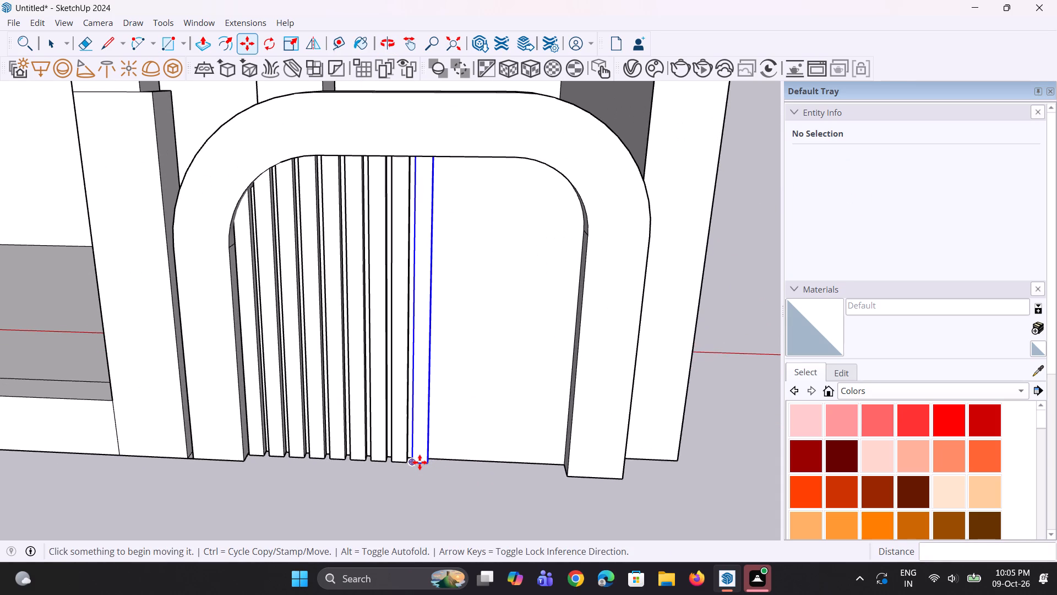
click(418, 463)
key(m)
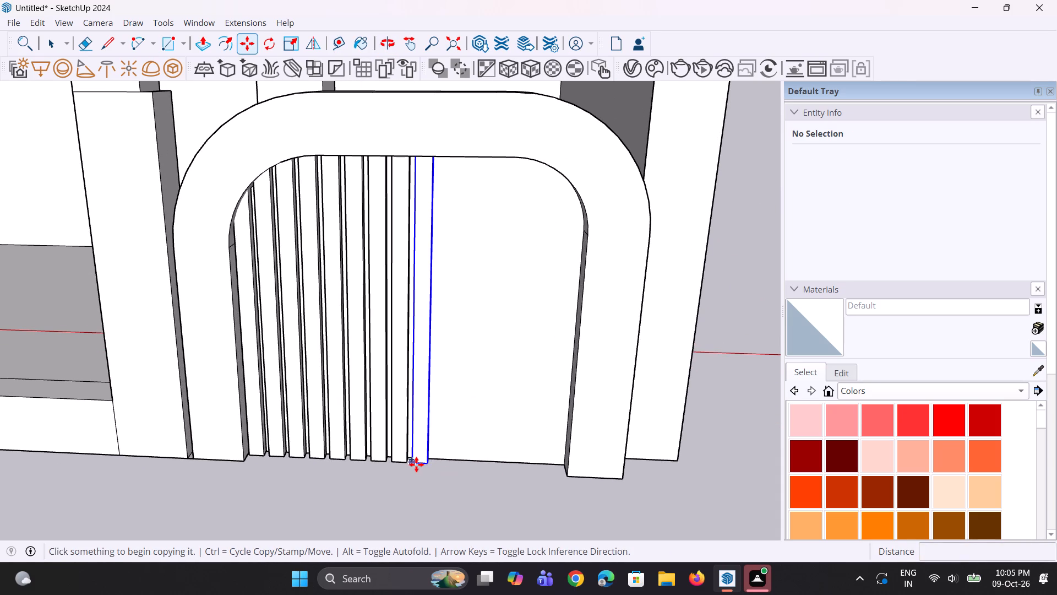
click(416, 464)
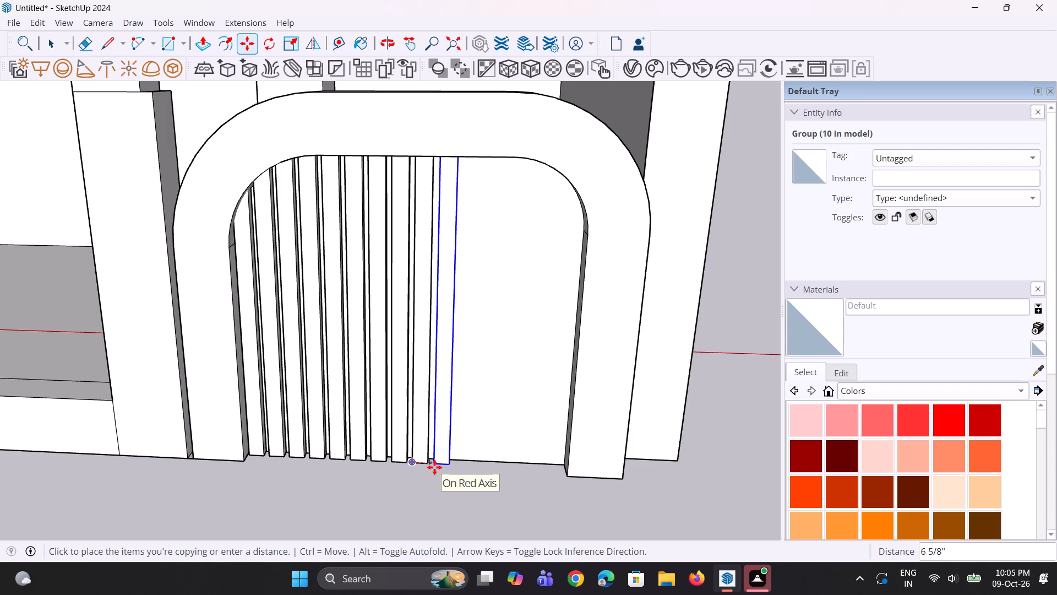
click(434, 467)
text(*9)
key(Return)
scroll(417, 479, up, 1)
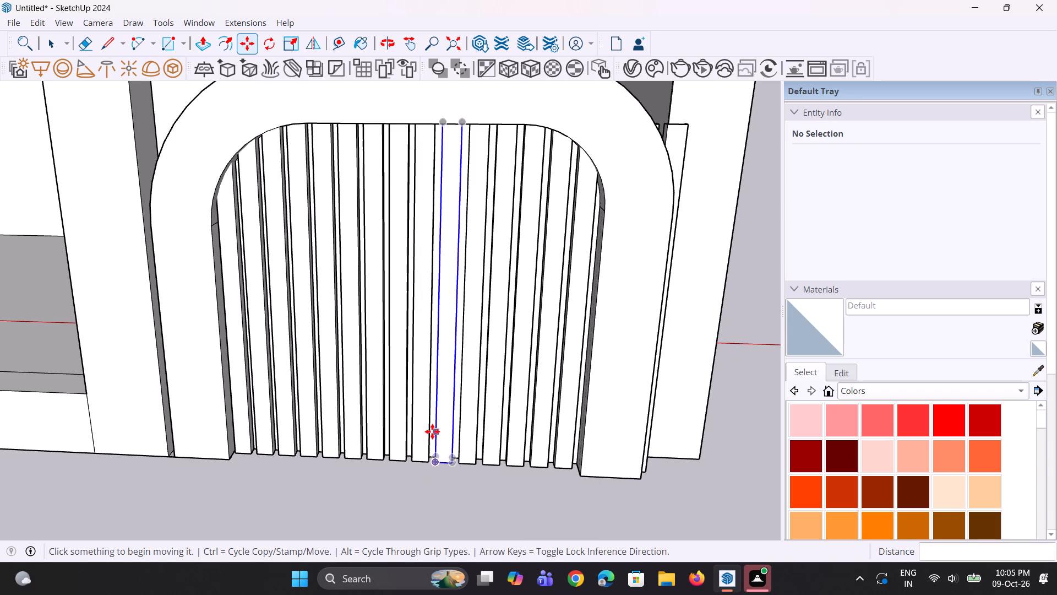
Delete the two surplus strip groups that extend past the arched frame beside the end wall.
key(space)
key(space)
click(431, 496)
scroll(415, 486, down, 3)
middle_drag(573, 405, 426, 452)
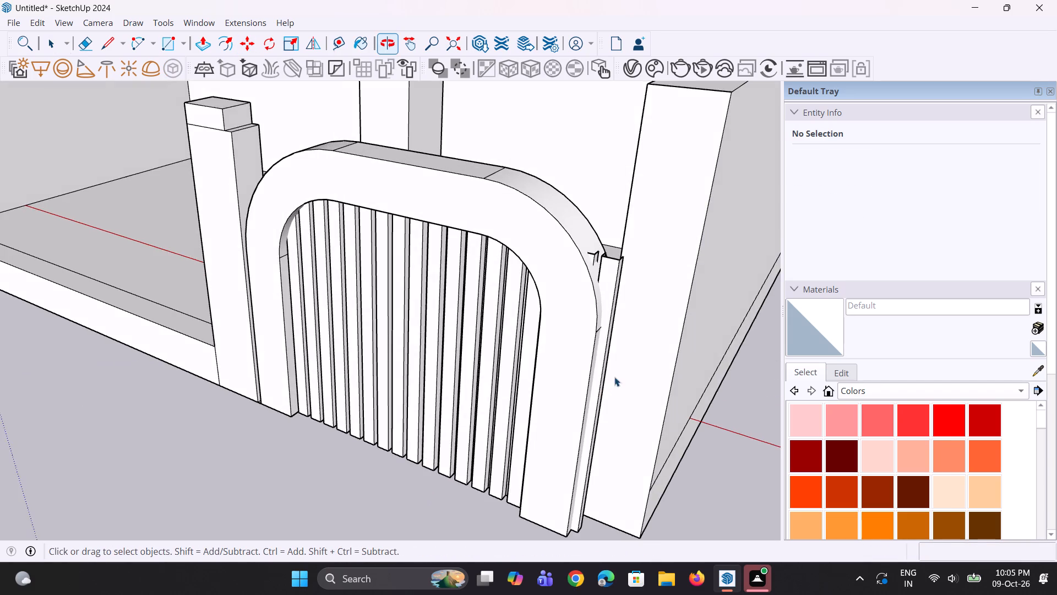
scroll(624, 362, up, 2)
click(618, 247)
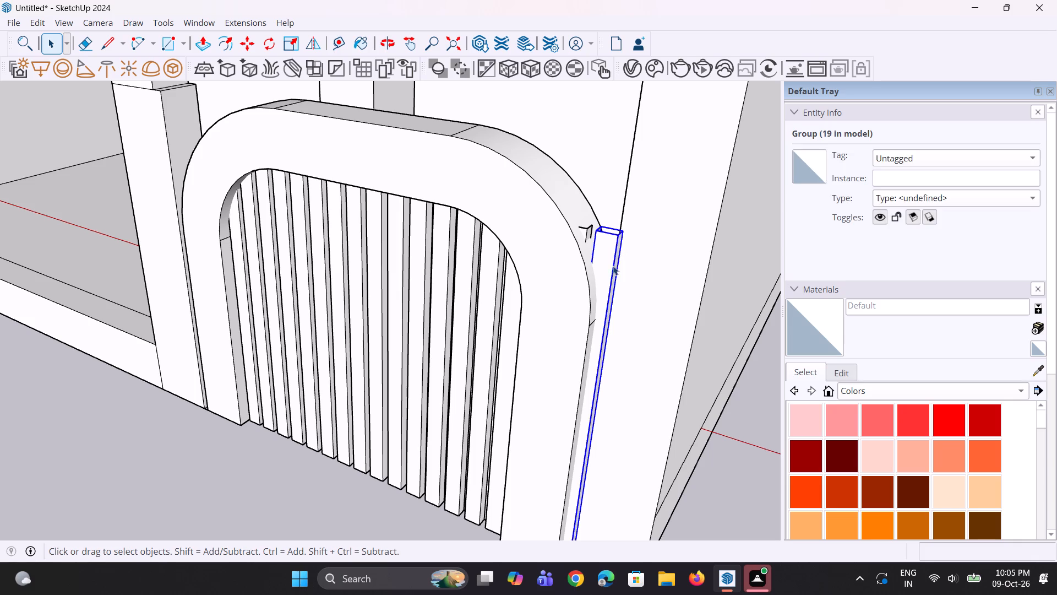
key(Delete)
click(590, 231)
key(Delete)
scroll(597, 291, down, 2)
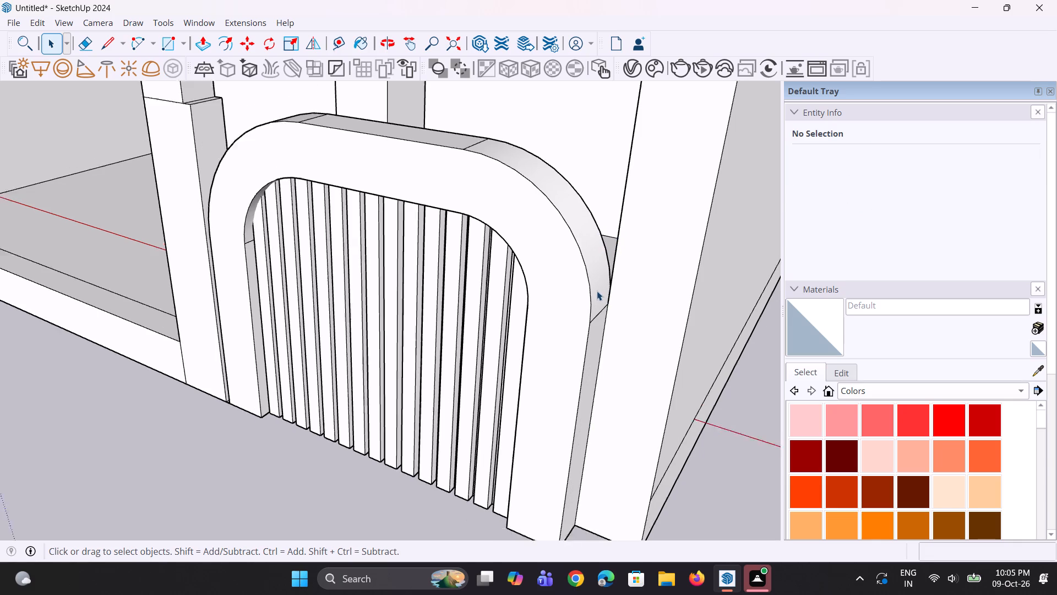
Pull the arched frame's front face forward by about 2 13/16" with Push/Pull.
scroll(597, 291, down, 1)
middle_drag(356, 346, 433, 250)
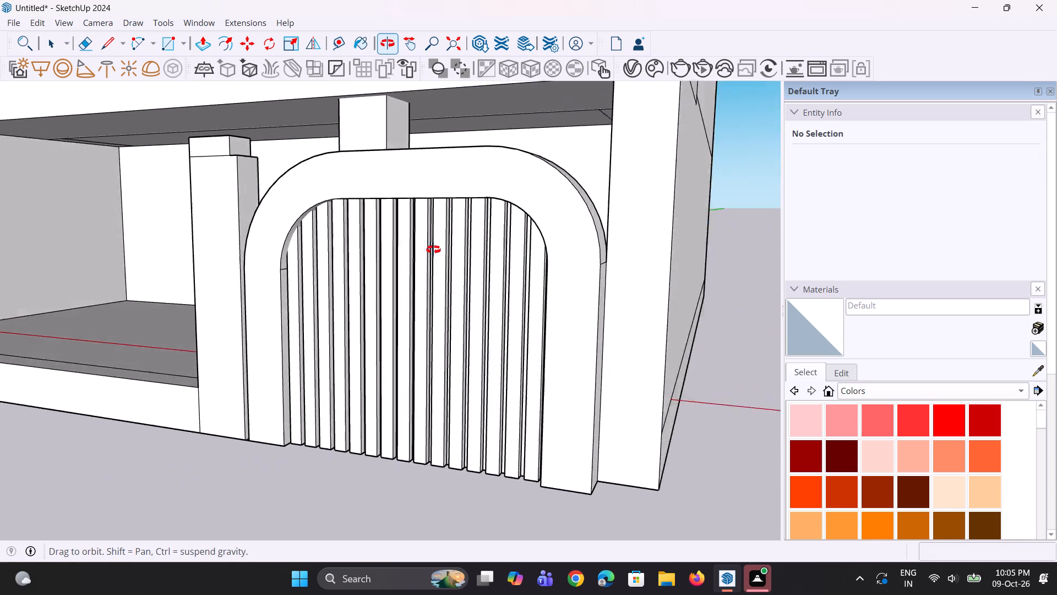
middle_drag(433, 250, 478, 224)
middle_drag(465, 250, 415, 339)
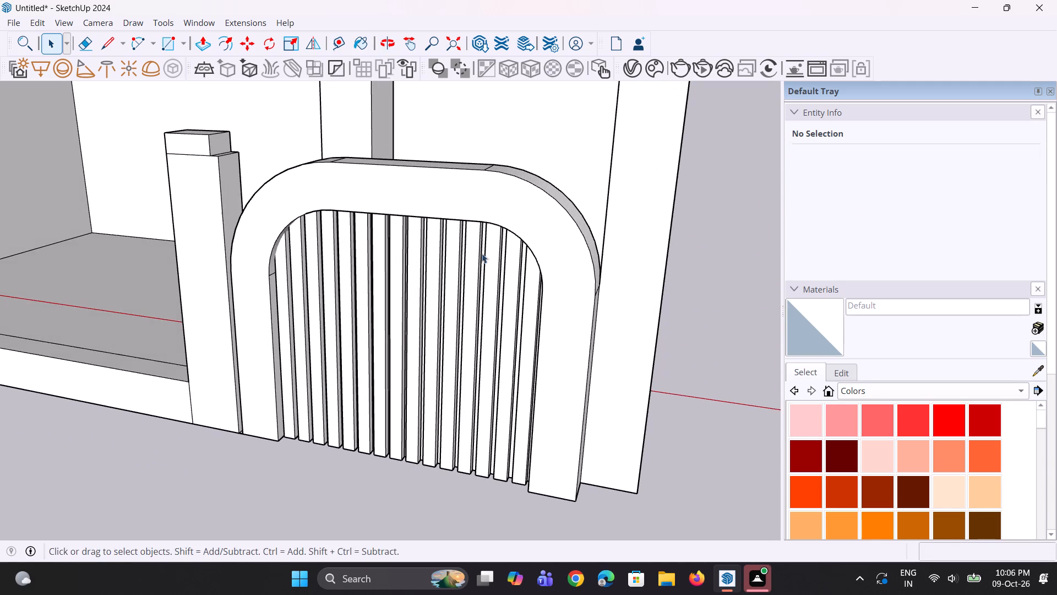
middle_drag(513, 247, 474, 280)
key(p)
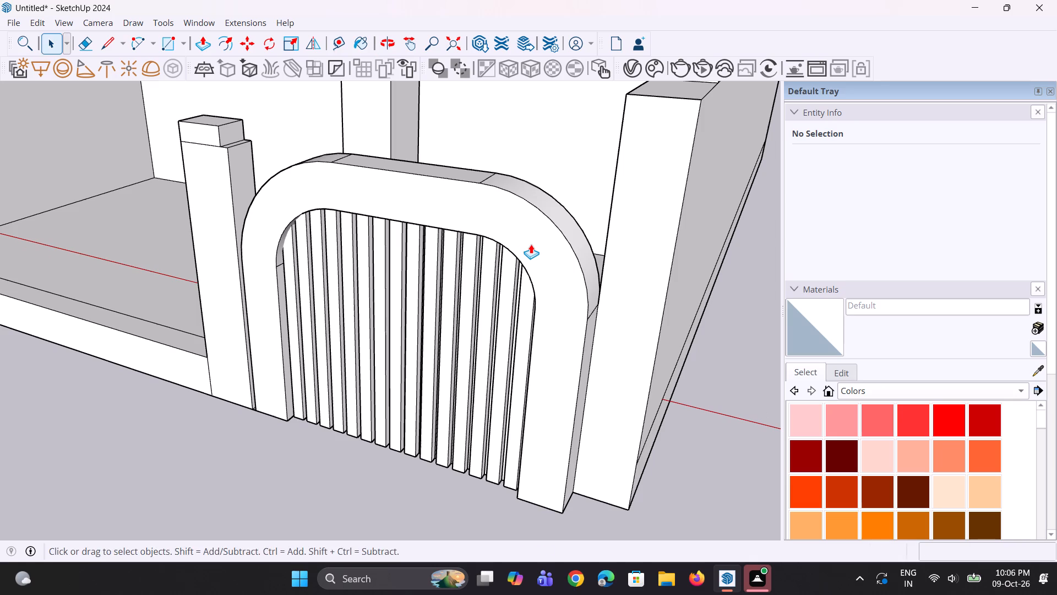
click(531, 244)
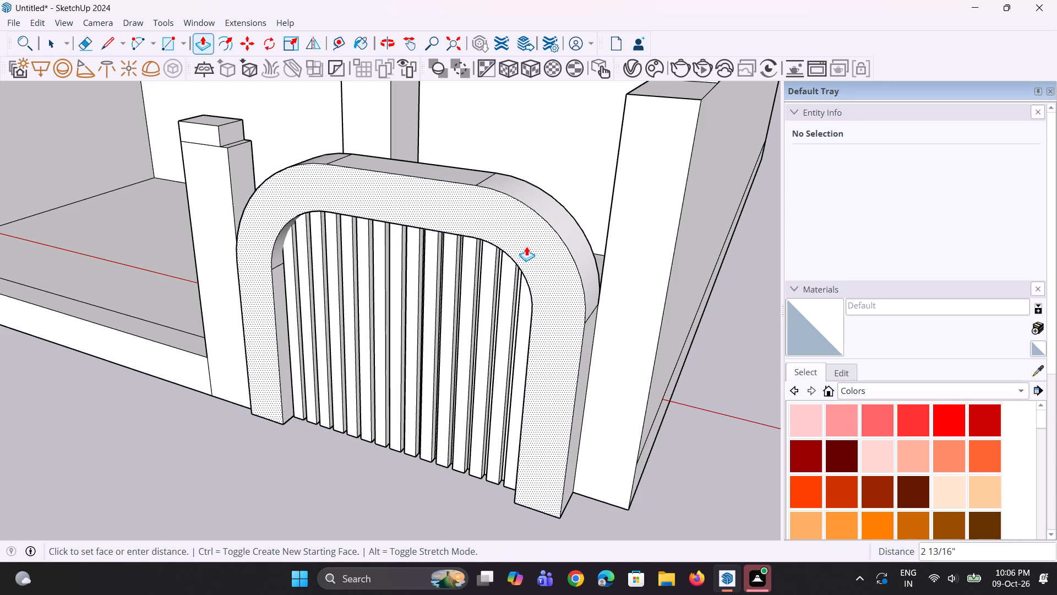
click(526, 246)
Repeat the 2 13/16" forward Push/Pull on the short stepped post, its cap, the low front wall and the far end post.
double_click(221, 257)
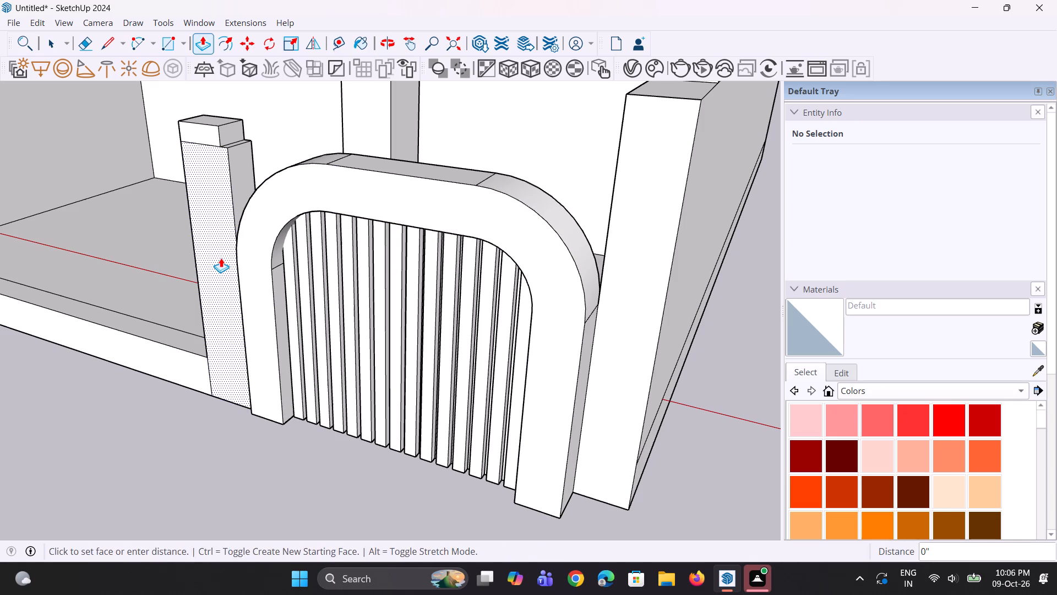
scroll(237, 202, down, 1)
double_click(202, 142)
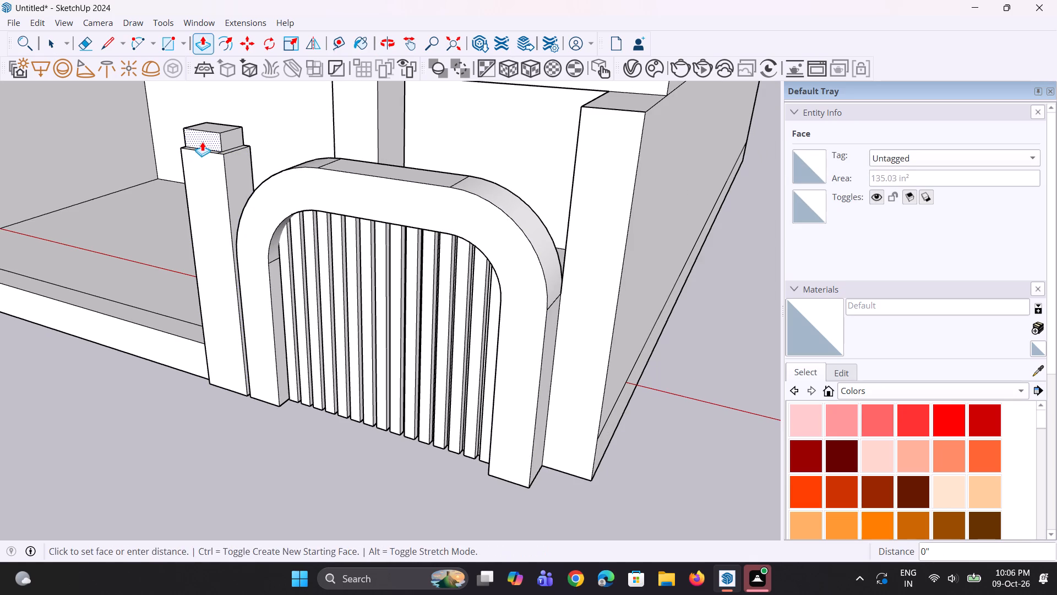
middle_drag(306, 288, 455, 288)
double_click(143, 418)
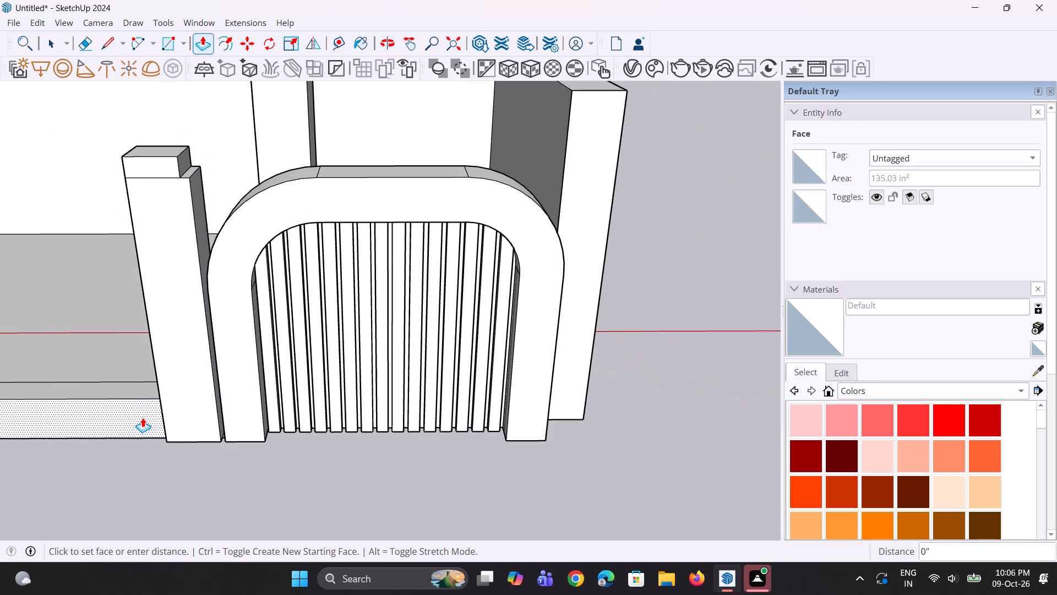
scroll(263, 370, down, 15)
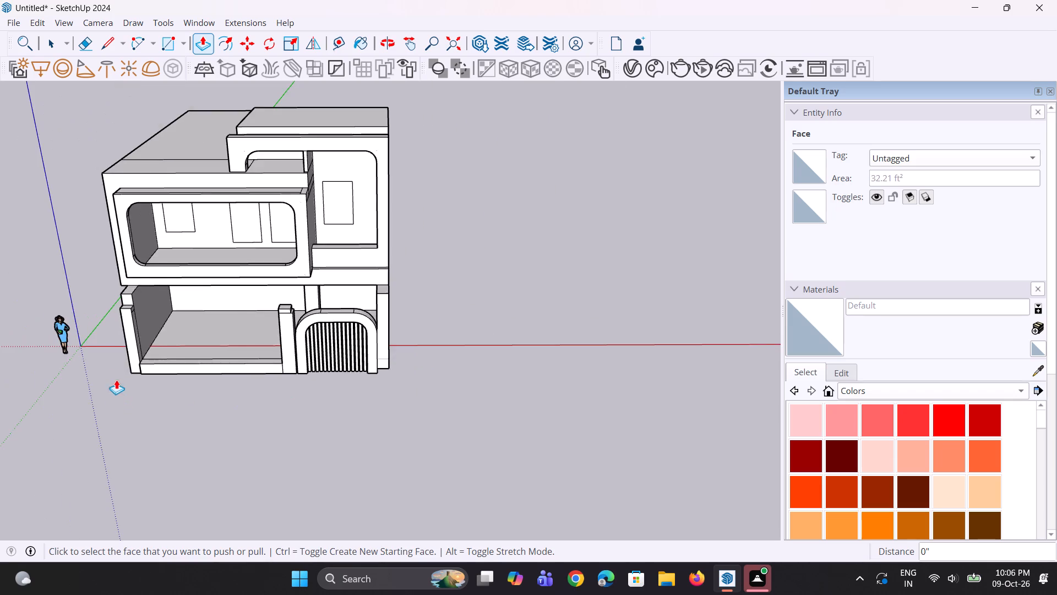
scroll(115, 374, up, 6)
double_click(143, 350)
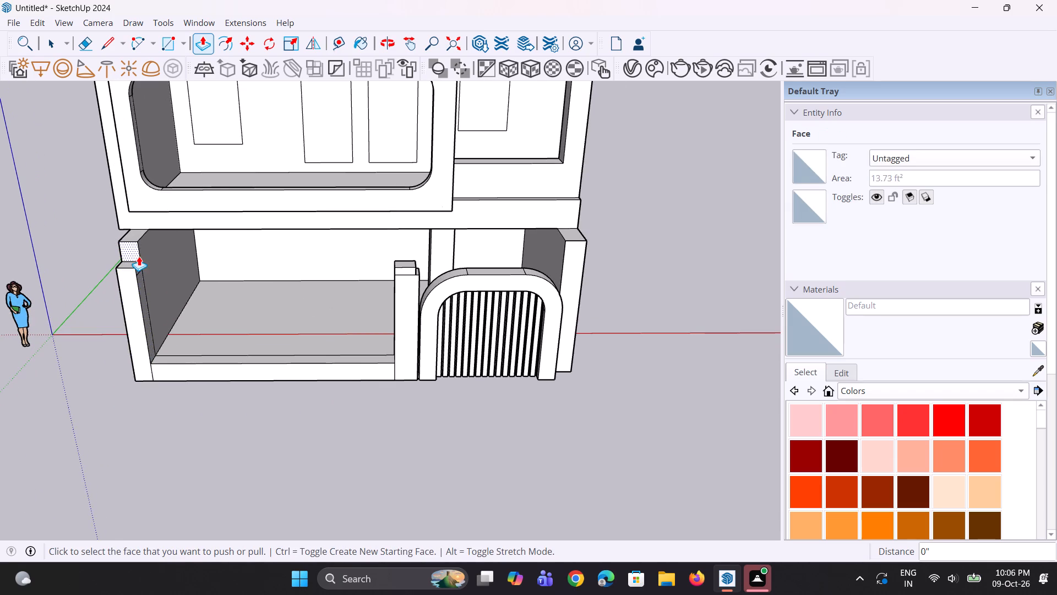
Pull the block above the far end post forward in repeated increments and a last 7 1/2", flush with the post's front face.
double_click(136, 251)
double_click(130, 256)
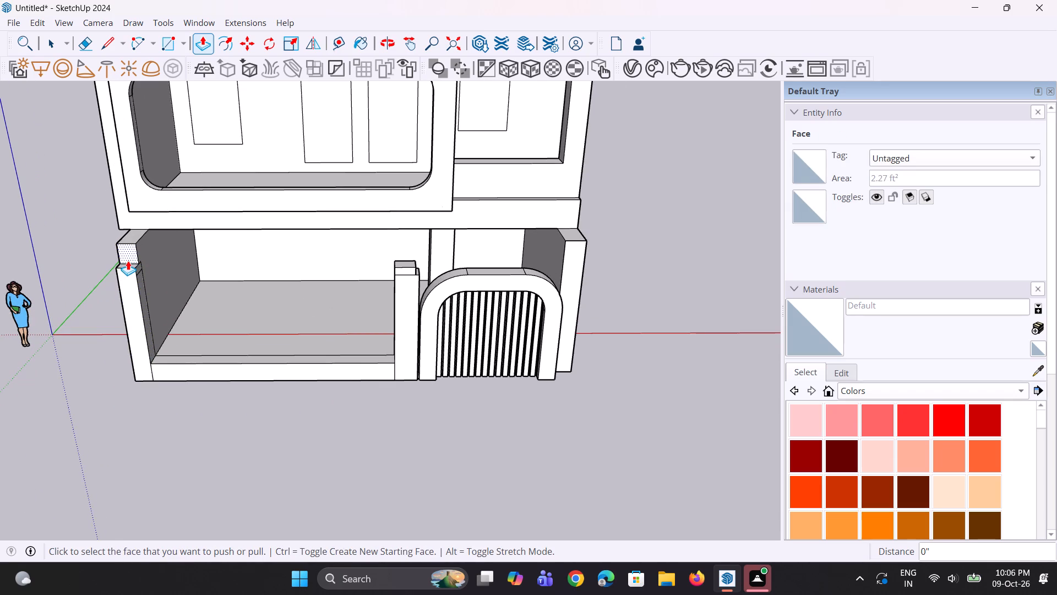
double_click(128, 261)
click(128, 250)
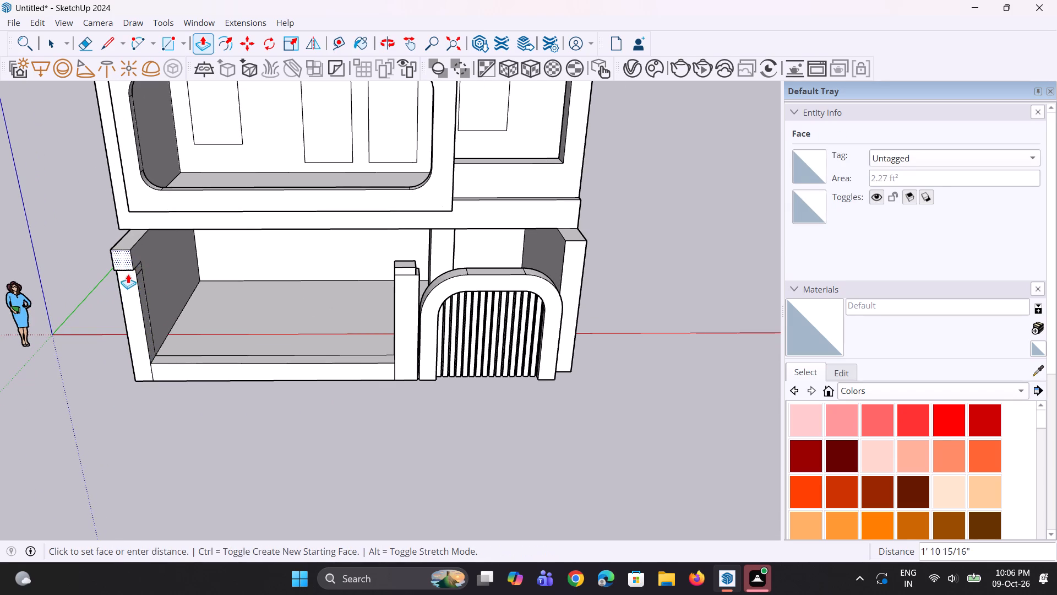
click(140, 293)
Push the stepped post cap's side face on the arch side in by about 3 1/4", flush with the post shaft.
middle_drag(180, 313, 154, 337)
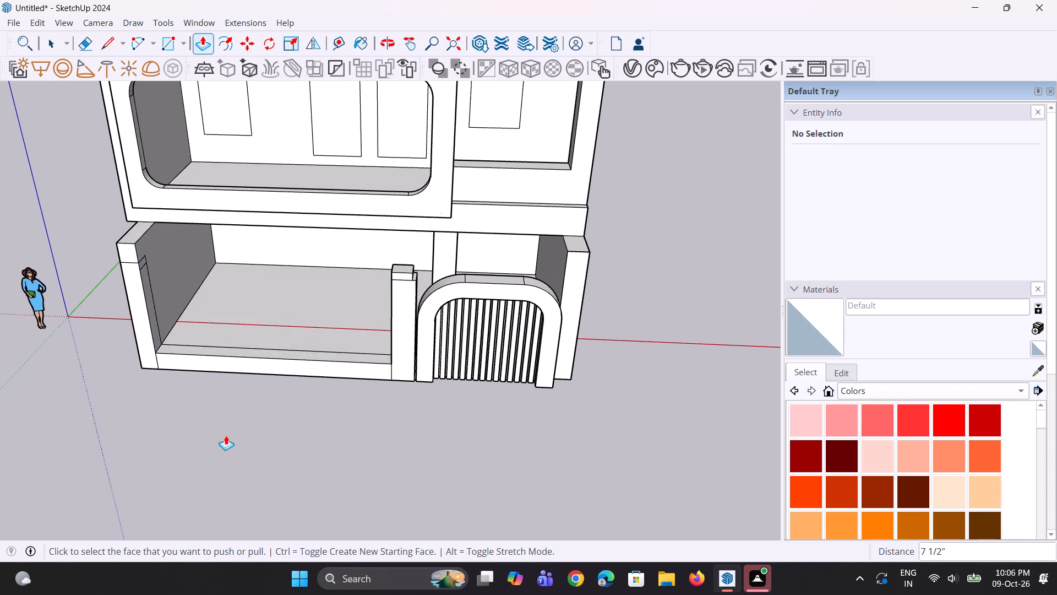
middle_drag(454, 350, 176, 366)
scroll(273, 297, up, 2)
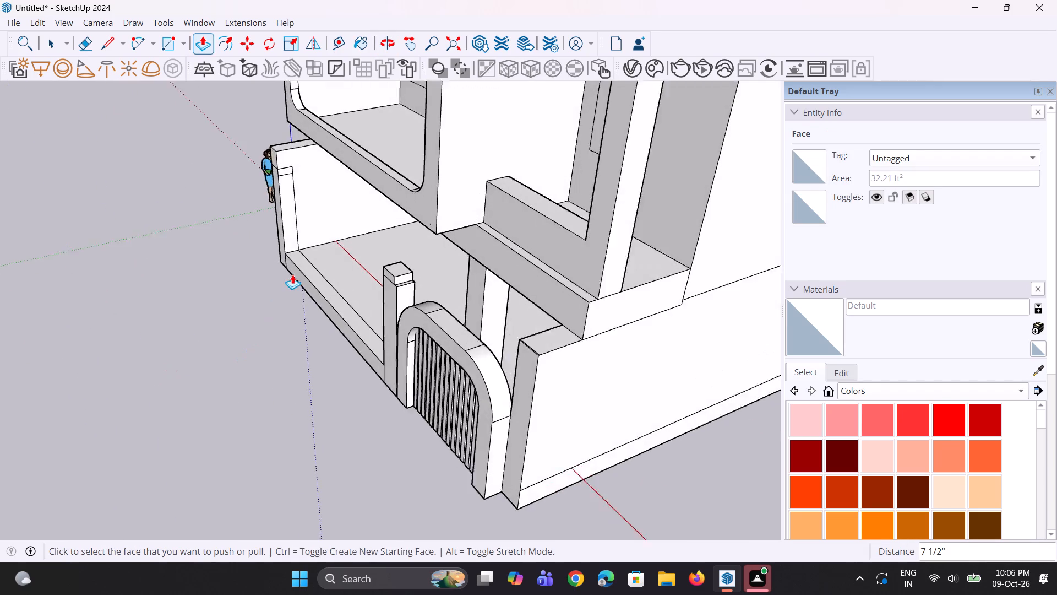
scroll(375, 274, up, 6)
click(463, 289)
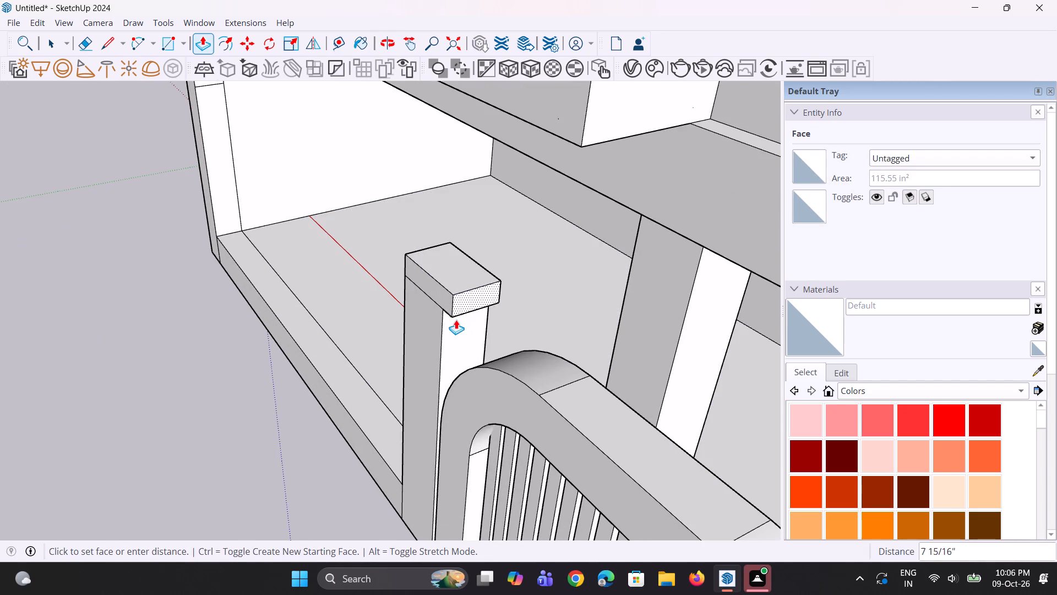
click(452, 321)
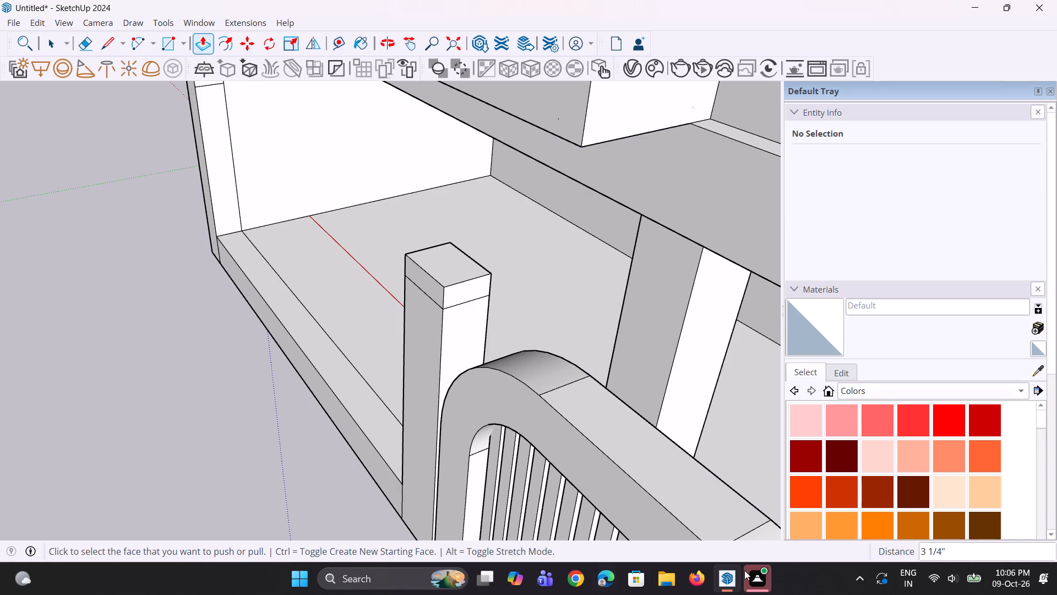
Examine the whole house façade from the front, above and an angle.
click(755, 582)
click(729, 580)
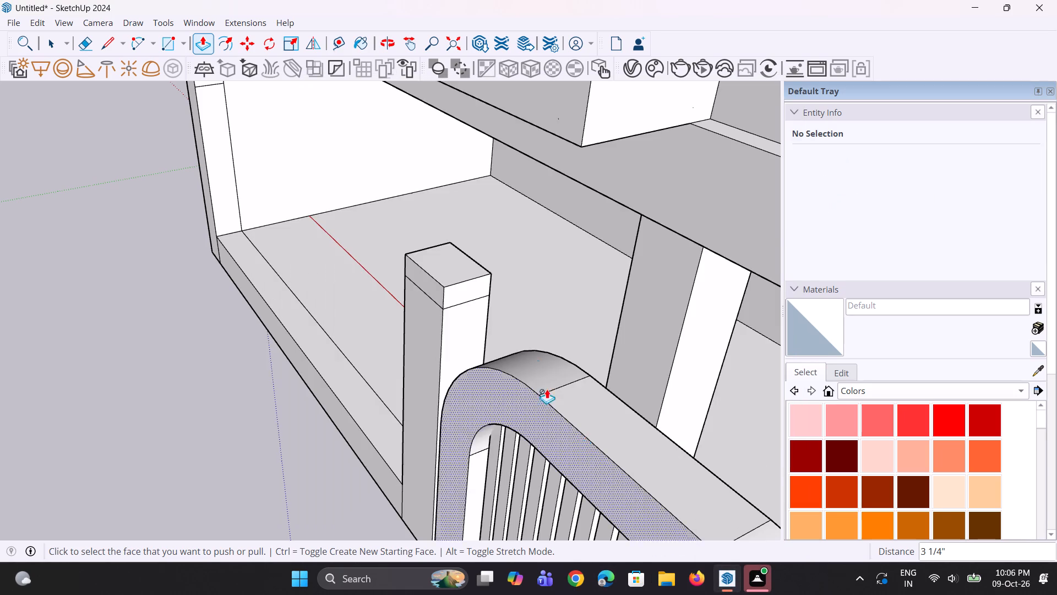
scroll(530, 349, down, 4)
middle_drag(362, 329, 711, 247)
scroll(652, 258, up, 2)
scroll(635, 266, down, 4)
middle_drag(616, 293, 612, 283)
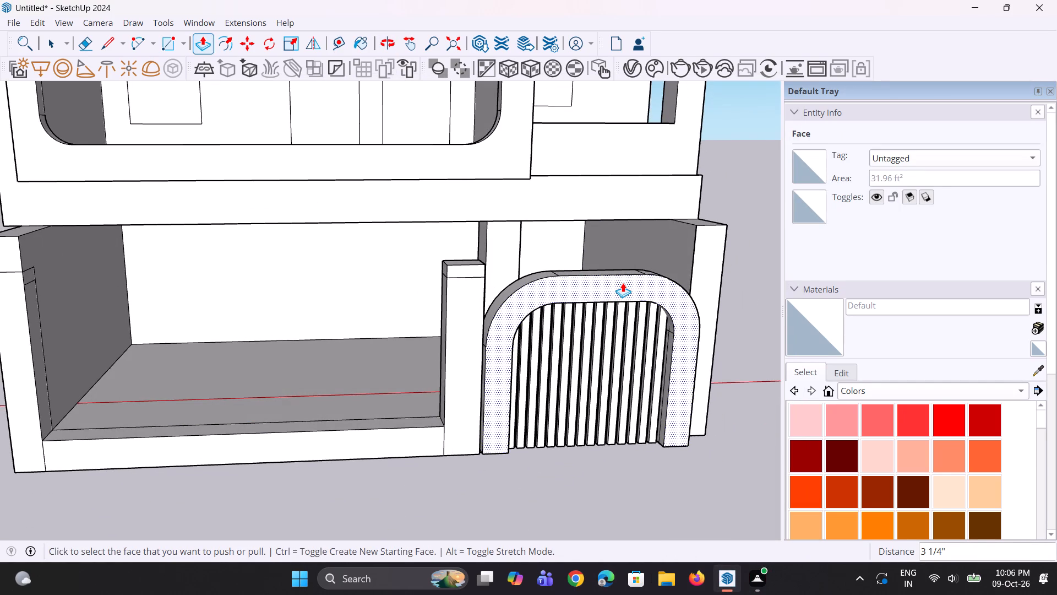
scroll(722, 161, down, 6)
scroll(668, 192, down, 3)
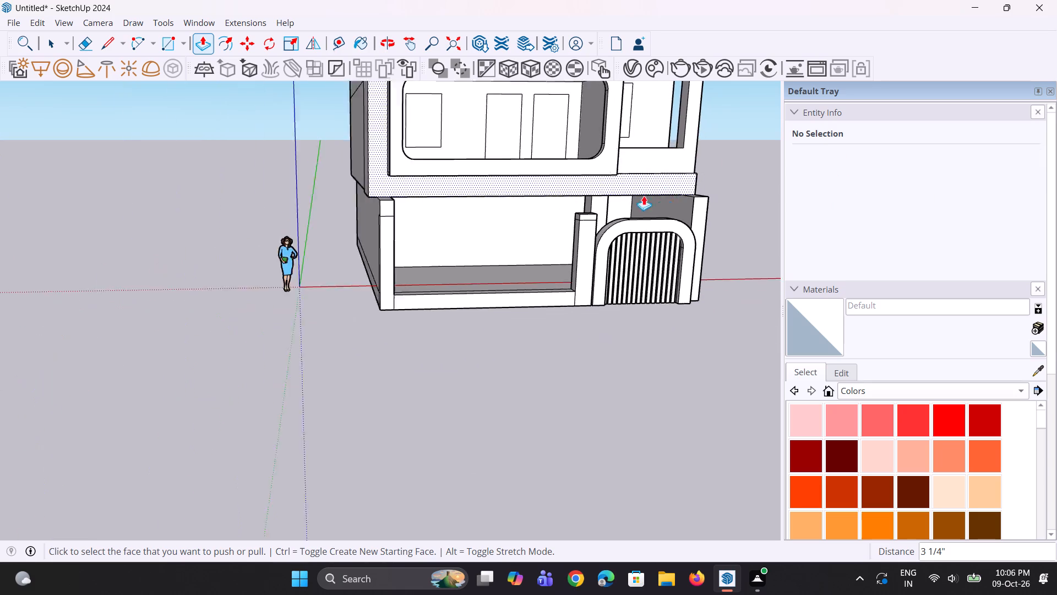
scroll(624, 161, down, 8)
scroll(588, 101, up, 2)
scroll(663, 70, up, 4)
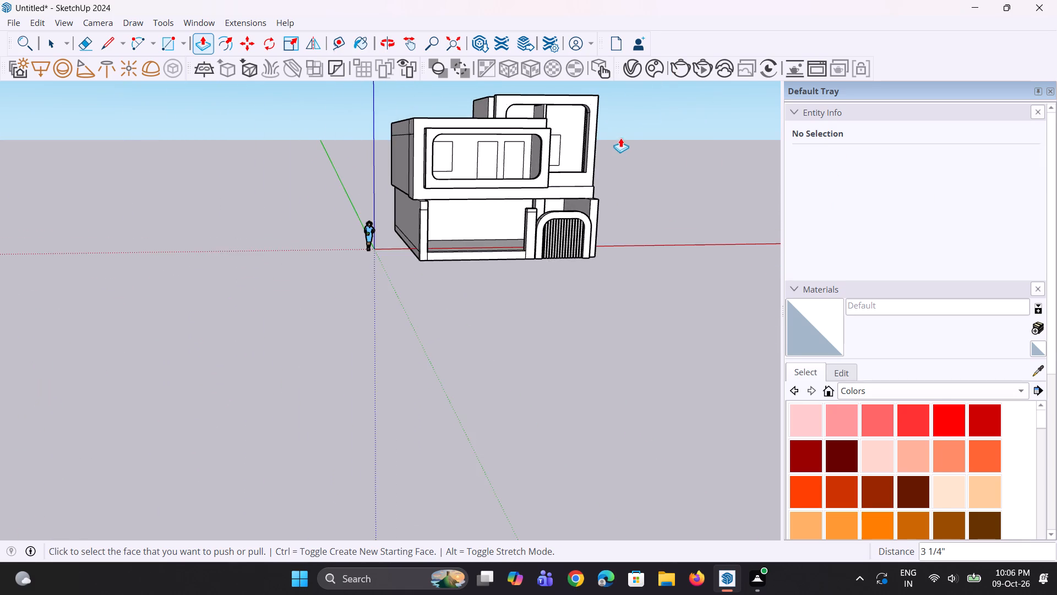
scroll(620, 138, up, 6)
middle_drag(571, 167, 522, 226)
scroll(527, 232, down, 6)
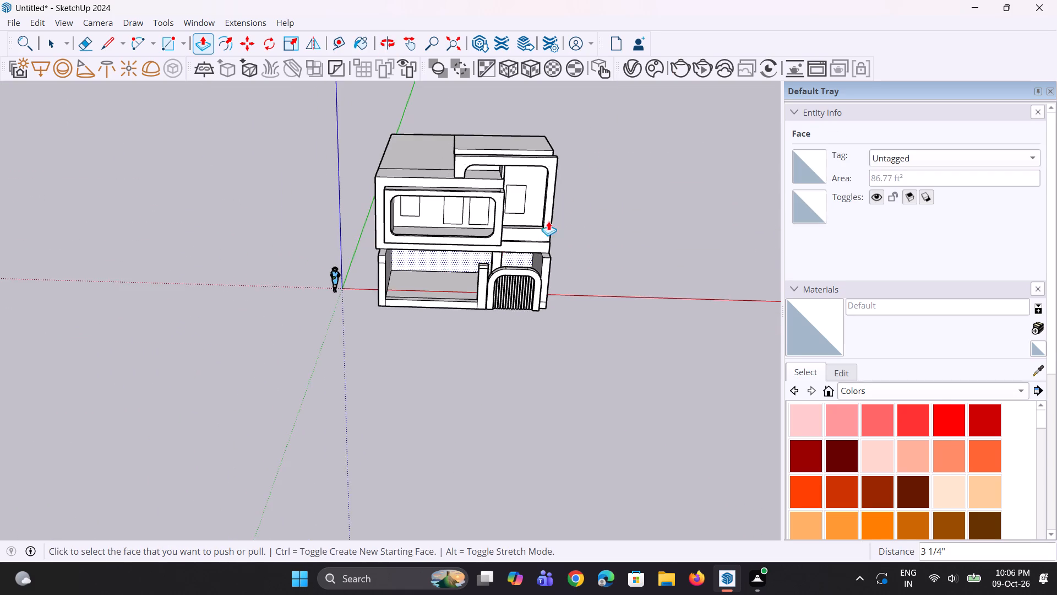
scroll(595, 128, up, 5)
middle_drag(544, 182, 542, 148)
scroll(505, 245, down, 3)
middle_drag(491, 271, 483, 267)
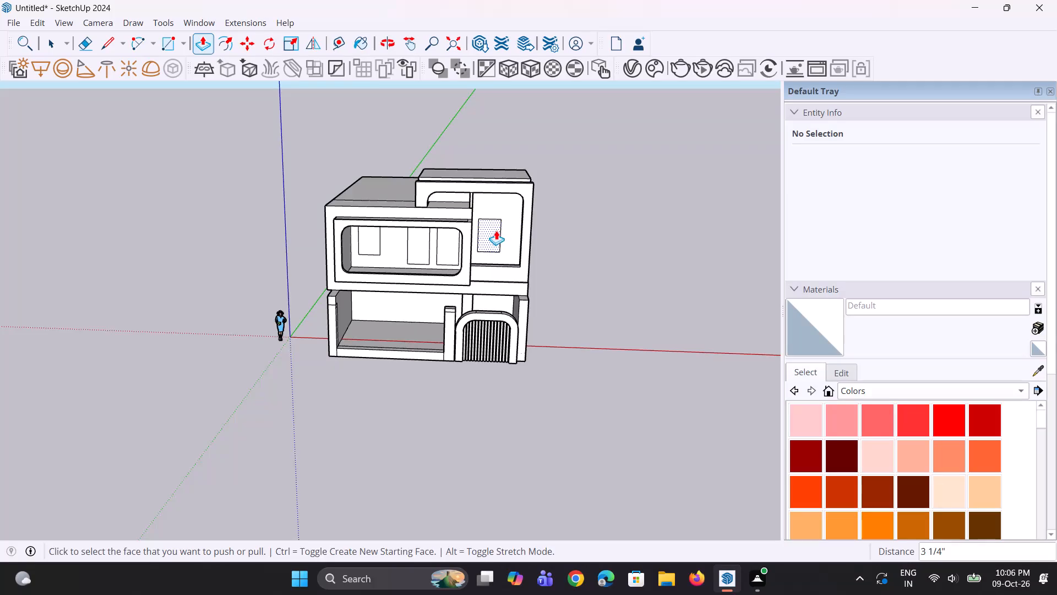
middle_drag(497, 232, 484, 227)
scroll(480, 232, up, 3)
middle_drag(480, 232, 482, 217)
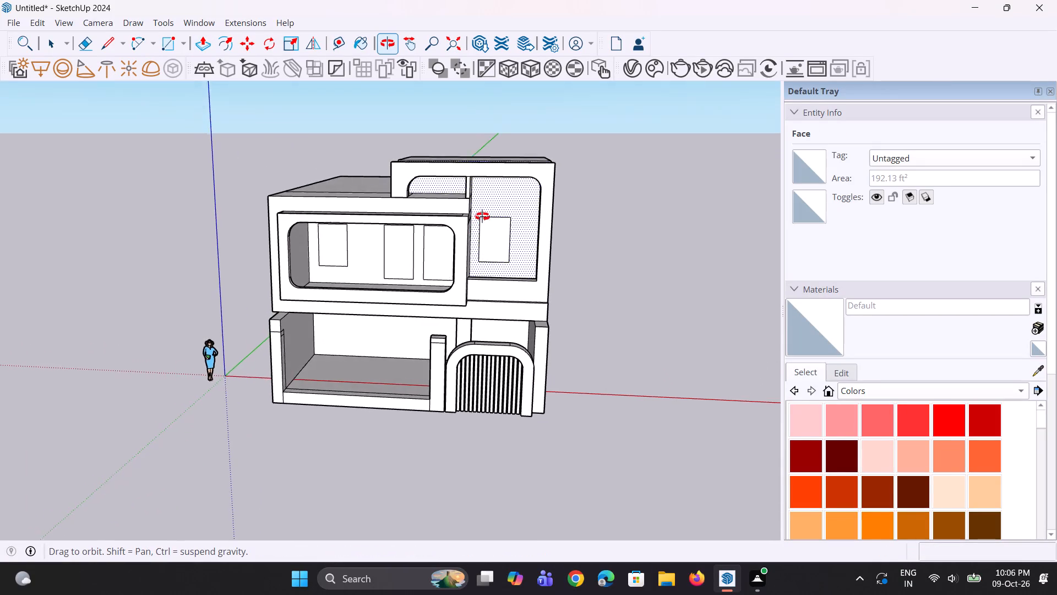
middle_drag(482, 217, 441, 219)
Copy the rectangular window face inside the tall upper frame about 11' 7" along the red axis, clear of the house.
key(space)
middle_drag(480, 229, 489, 240)
click(494, 242)
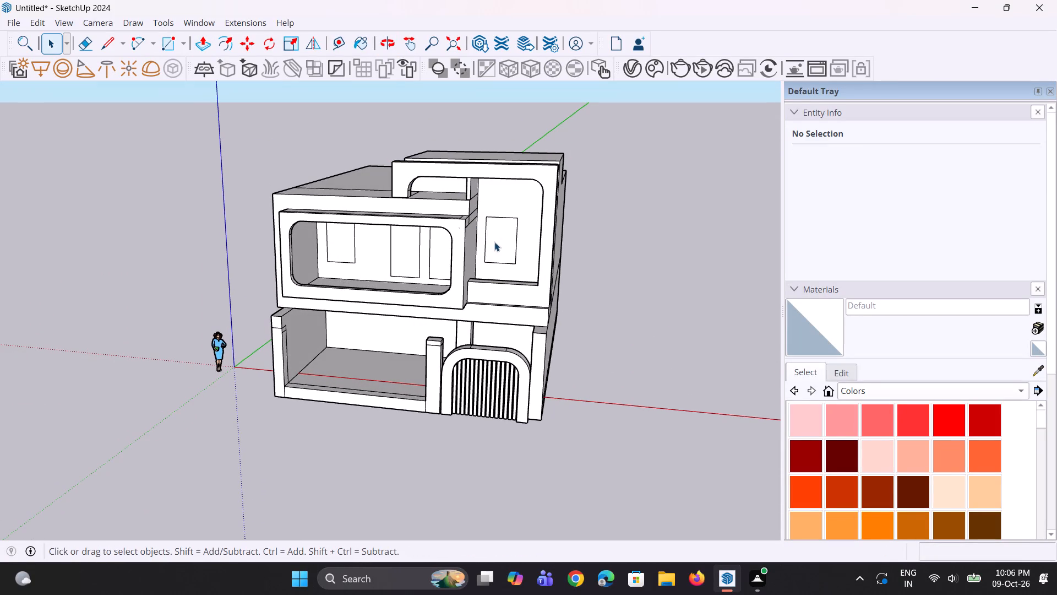
key(m)
click(509, 242)
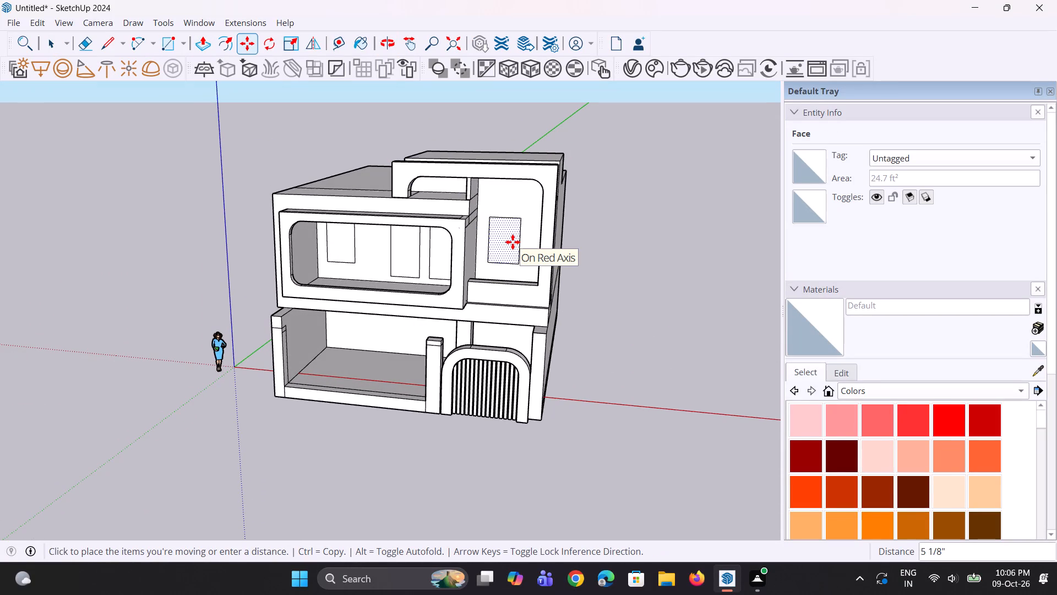
key(Escape)
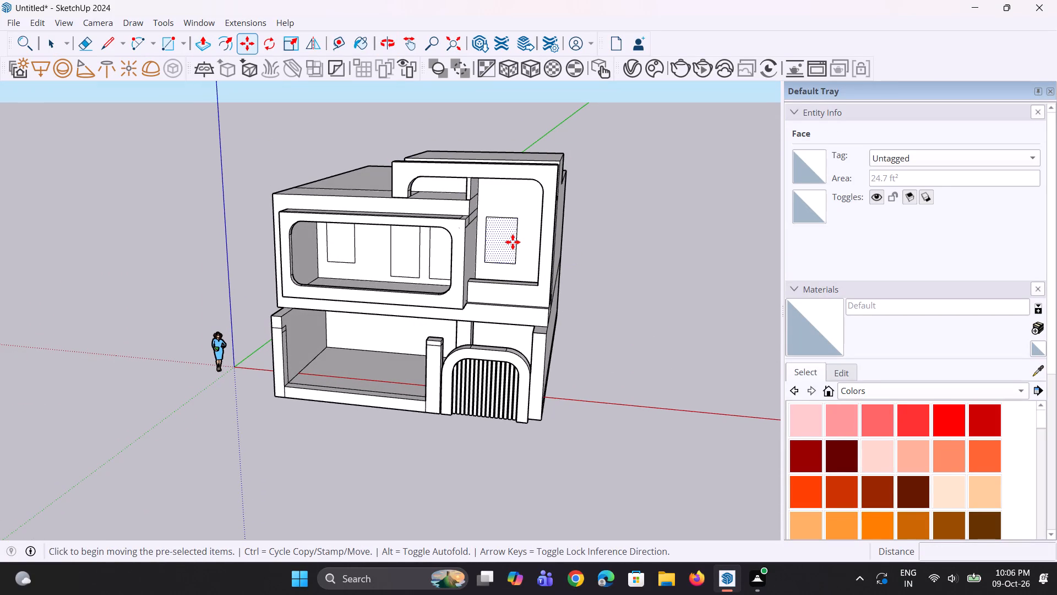
click(513, 242)
click(608, 252)
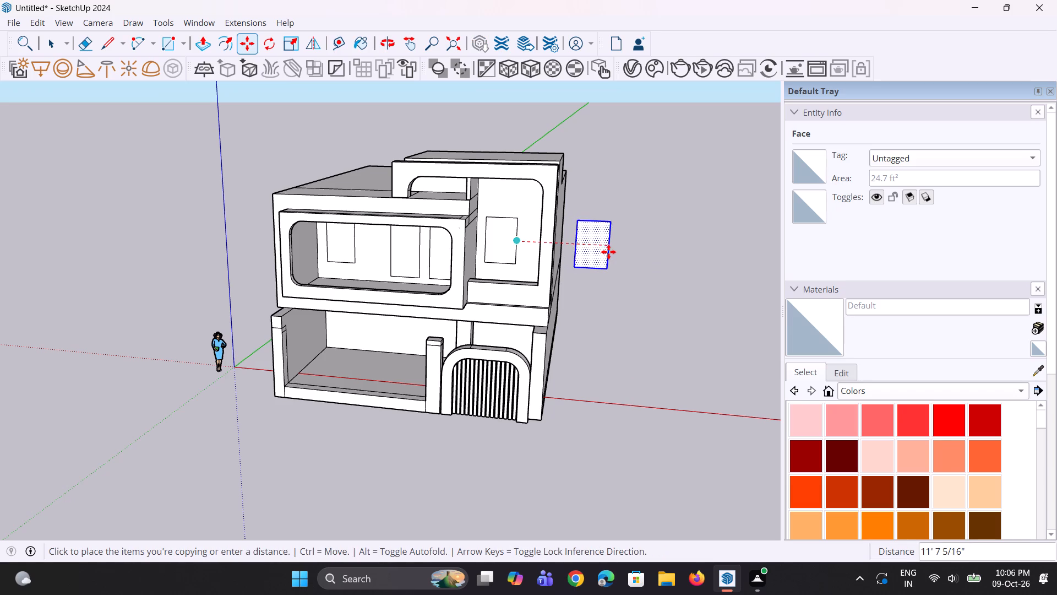
Move the copied window rectangle farther away from the house along the red axis.
scroll(611, 252, up, 1)
middle_drag(611, 252, 592, 241)
key(space)
scroll(589, 231, up, 4)
middle_drag(596, 231, 592, 233)
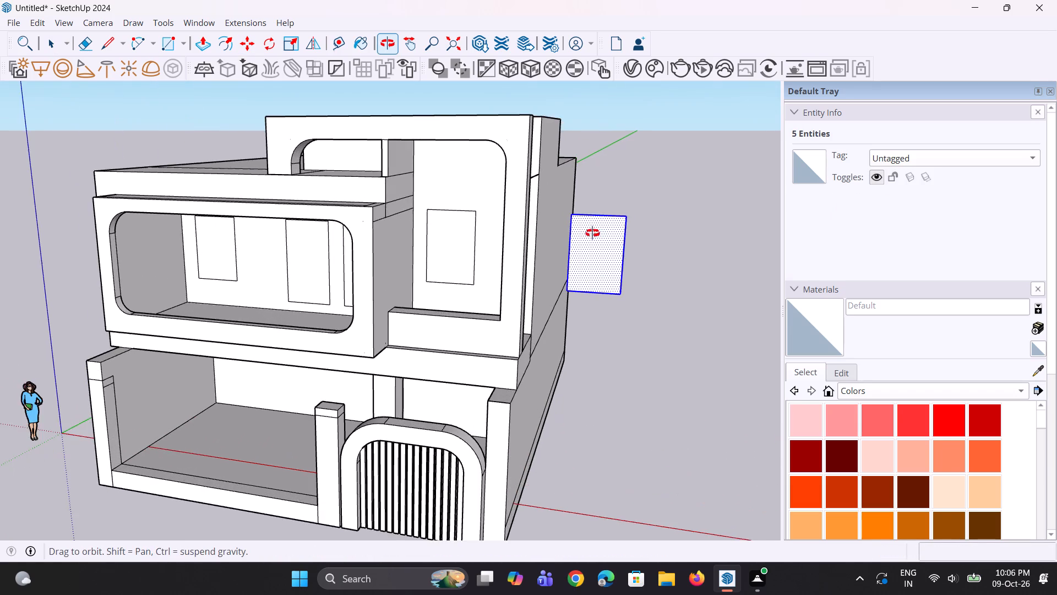
middle_drag(592, 233, 672, 257)
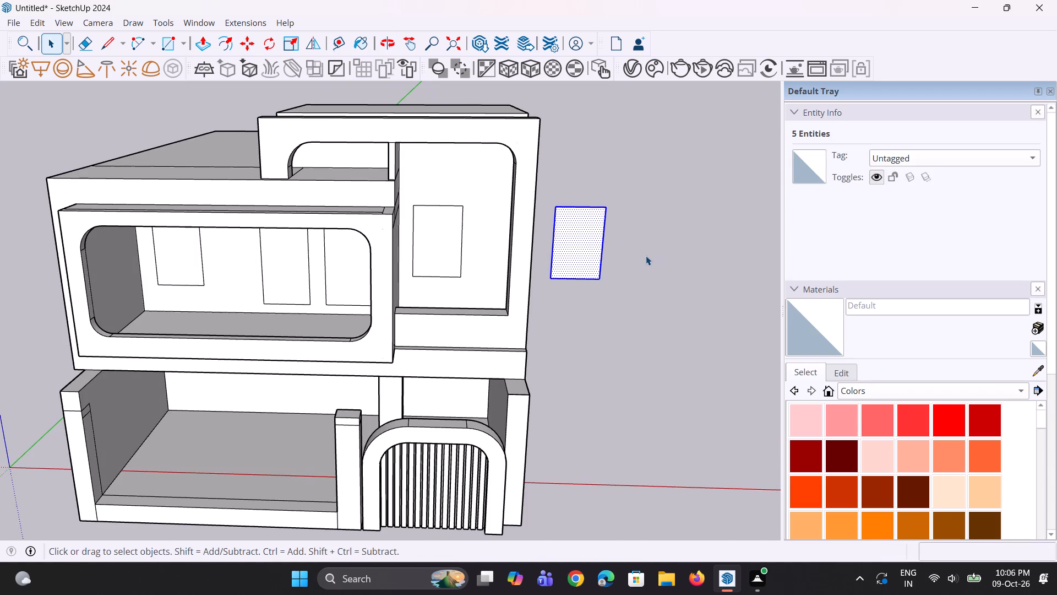
key(m)
click(604, 275)
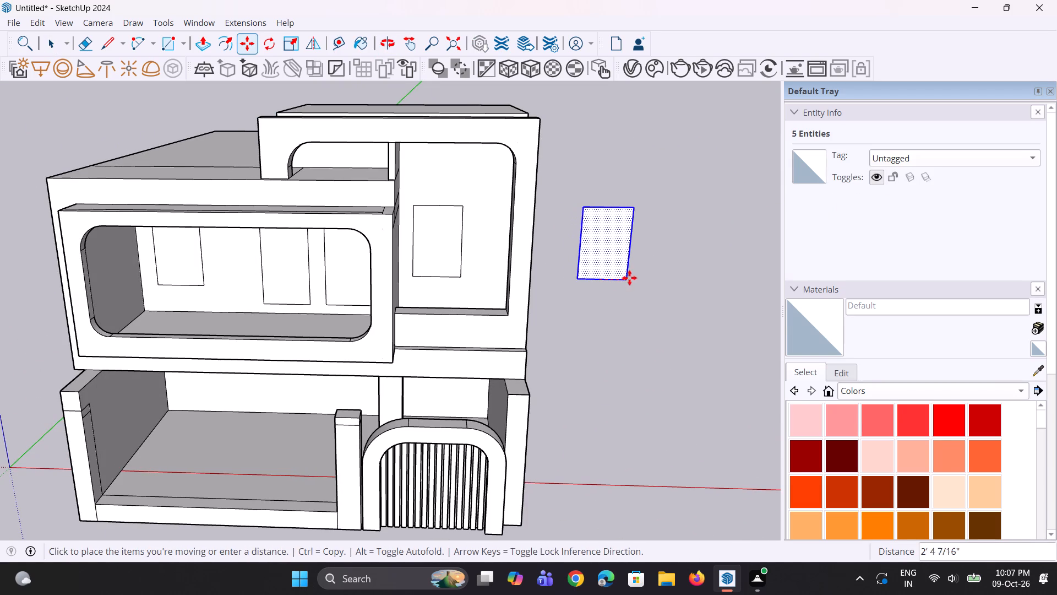
click(638, 278)
Pull the copied window rectangle's face out by about 6 3/4" with Push/Pull to form a solid panel.
key(p)
click(622, 255)
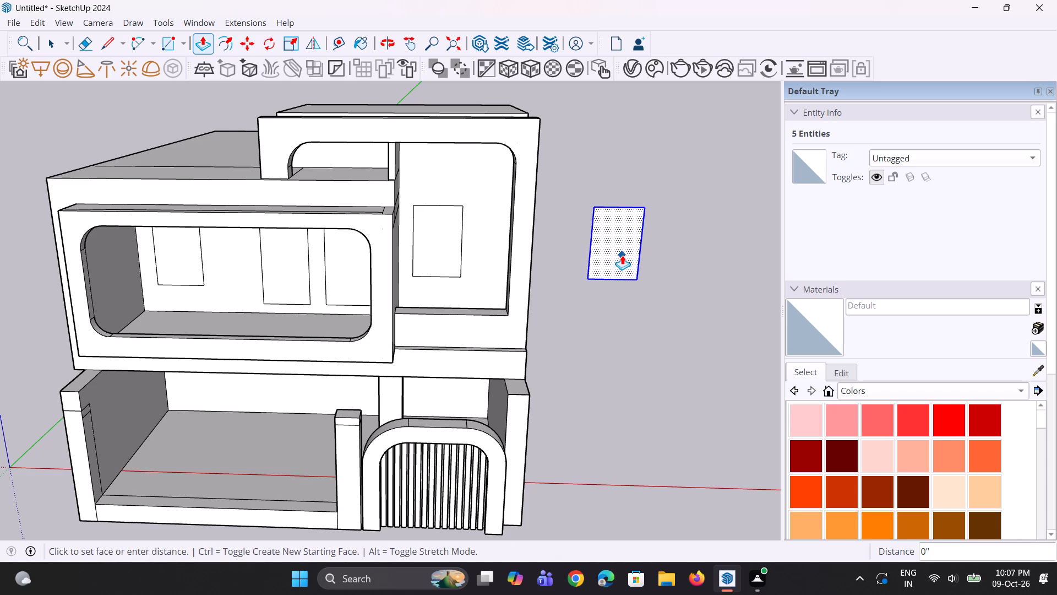
click(623, 257)
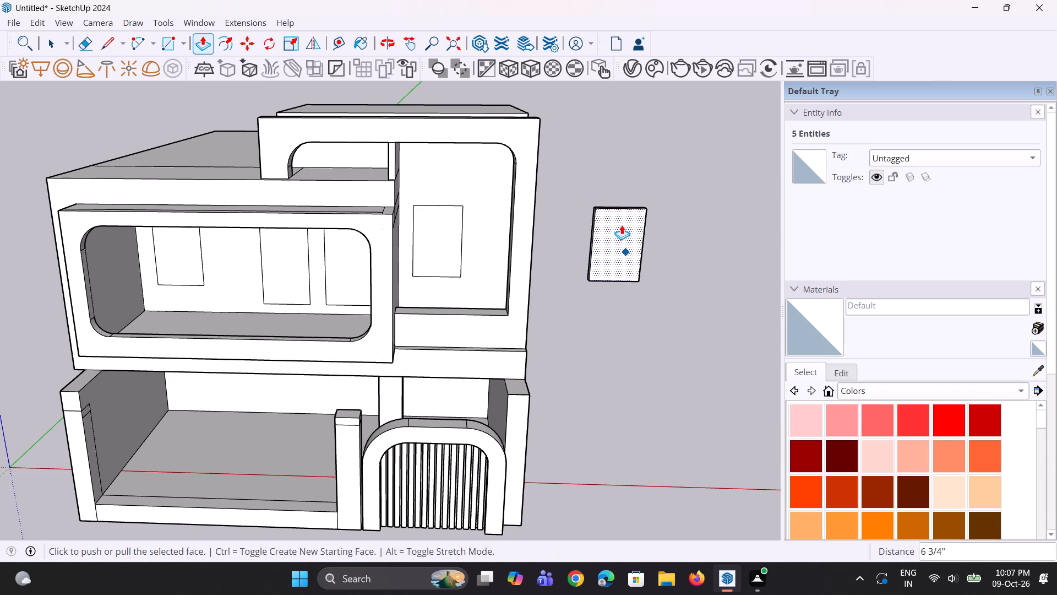
middle_drag(609, 216, 412, 256)
middle_drag(685, 306, 601, 300)
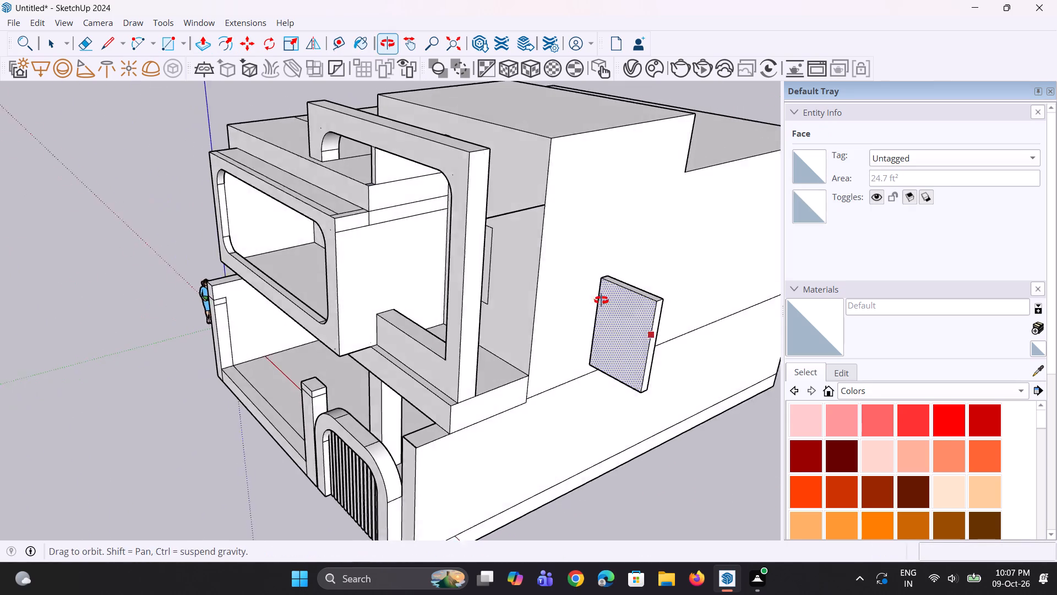
Fine-tune the thickness of the separate window panel by adjusting its front face with Push/Pull, and clear the selection.
middle_drag(601, 300, 601, 300)
scroll(624, 307, up, 7)
click(635, 313)
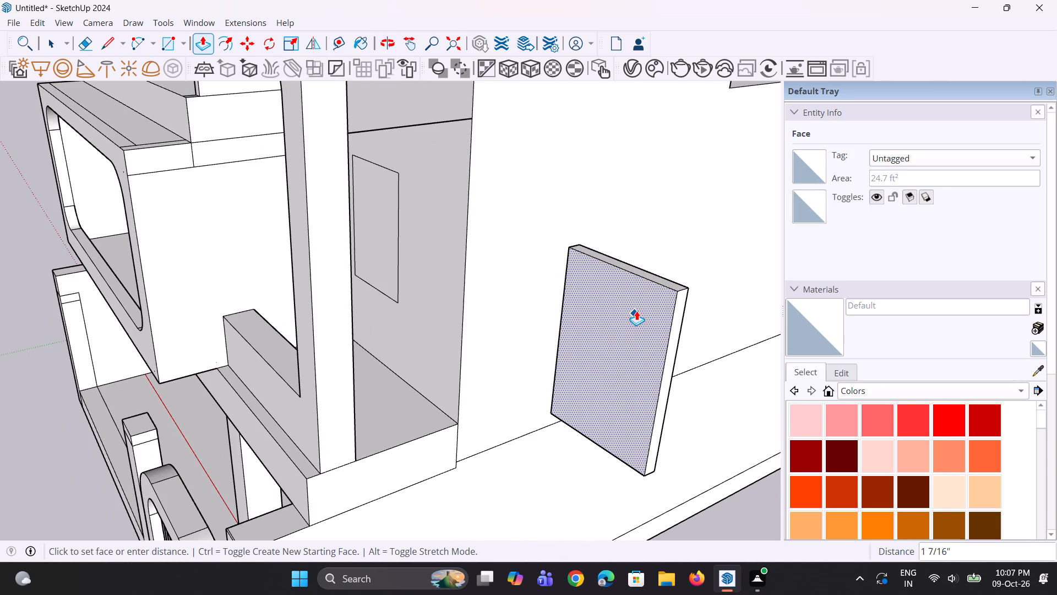
click(638, 307)
key(space)
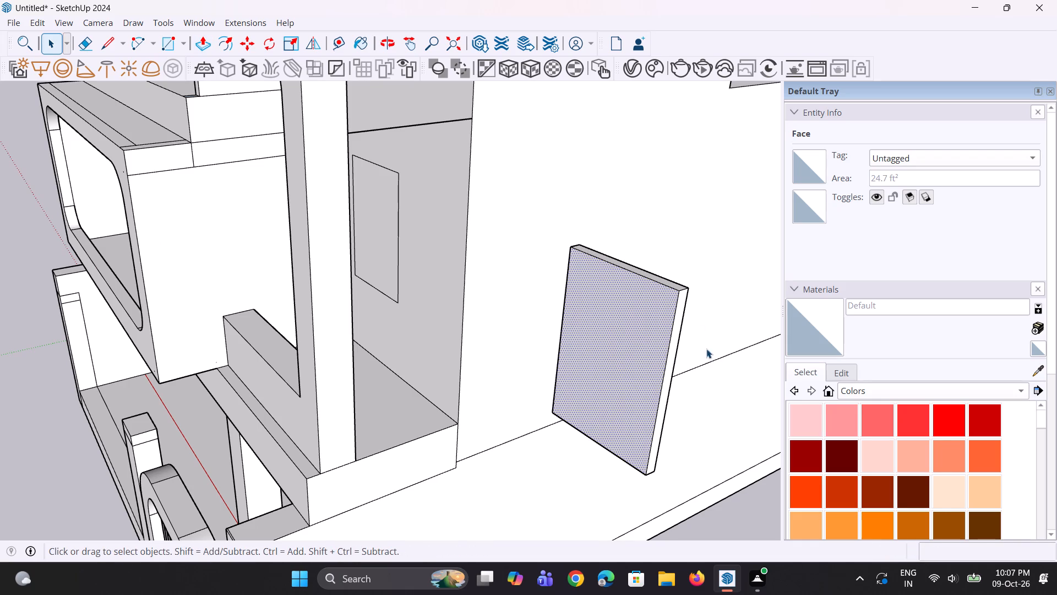
key(space)
key(space)
click(749, 509)
Offset the panel's front face inward by about 7 1/2" to outline a border frame.
scroll(603, 386, down, 4)
middle_drag(612, 388, 652, 382)
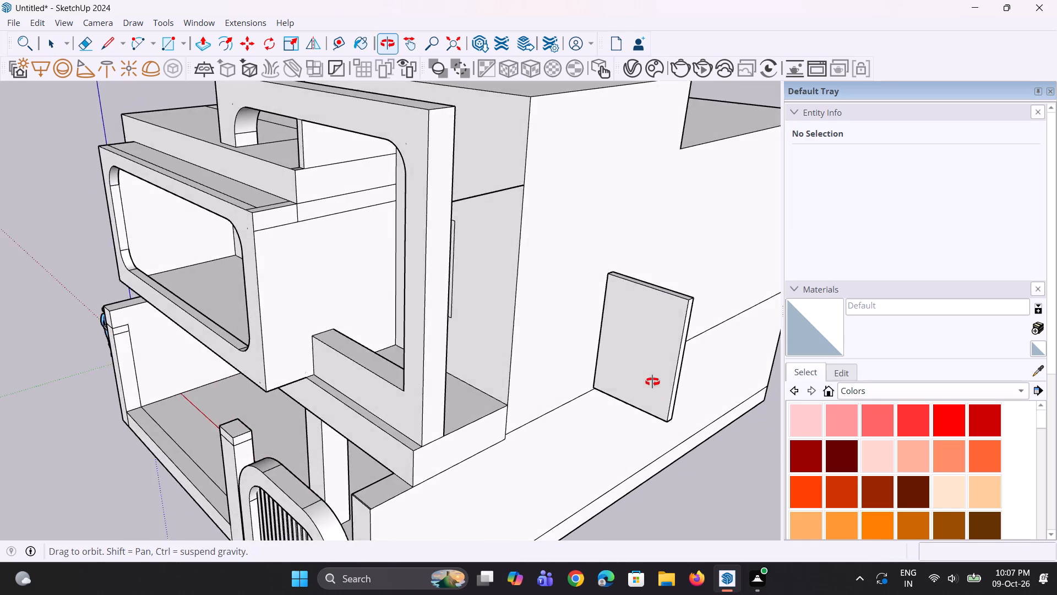
middle_drag(652, 382, 686, 371)
scroll(687, 328, up, 3)
middle_drag(690, 324, 698, 326)
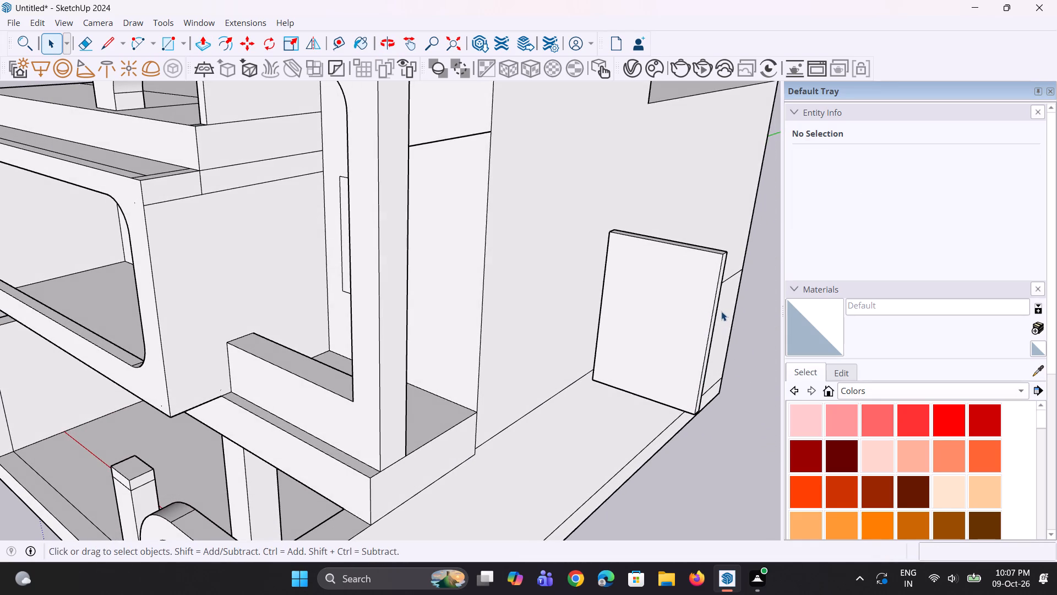
middle_drag(652, 301, 700, 290)
click(693, 292)
key(f)
click(709, 302)
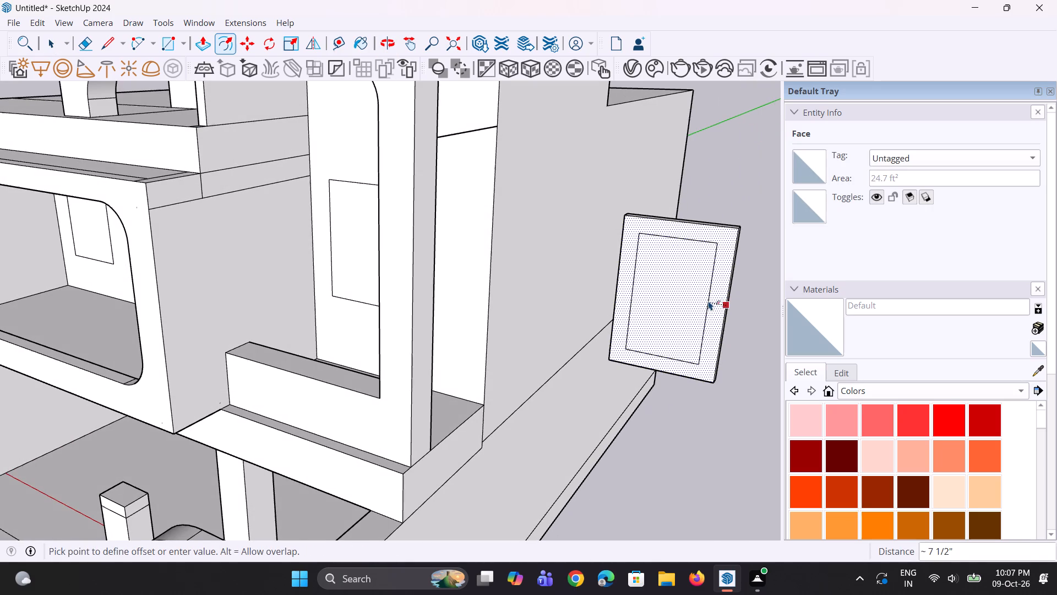
click(709, 301)
middle_drag(656, 311, 692, 309)
key(space)
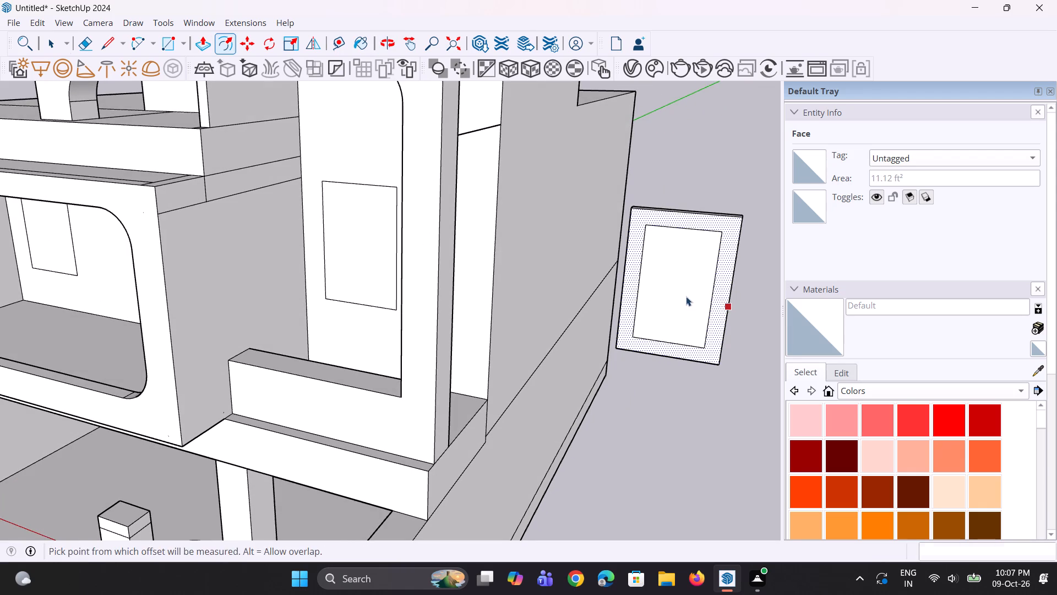
key(space)
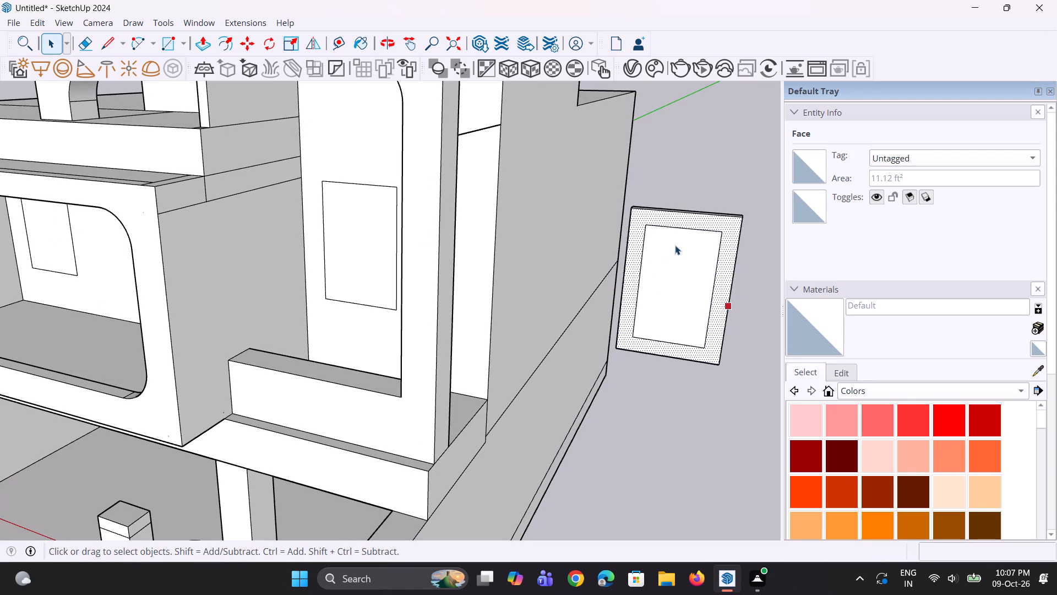
Draw a vertical centre line about 4' 9 7/8" long across the panel's inner rectangle.
key(l)
click(686, 227)
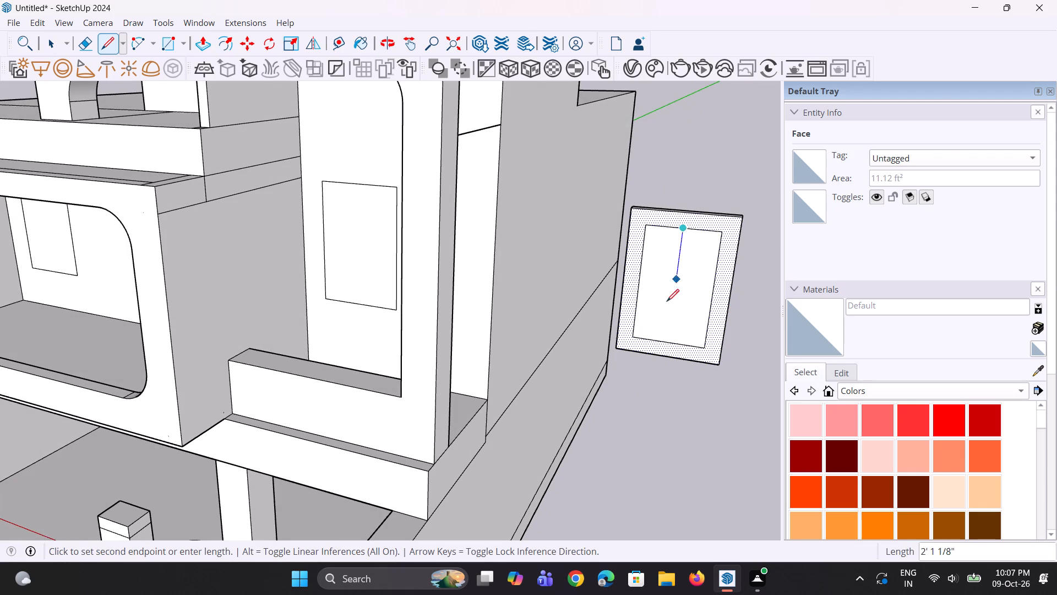
click(667, 343)
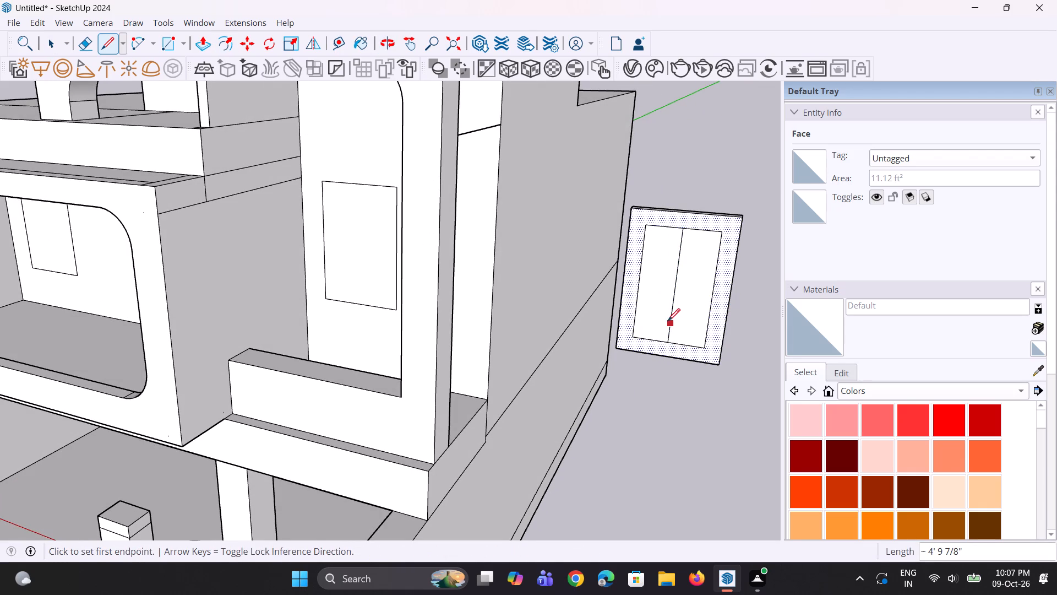
key(space)
Copy the vertical centre line about 2 15/16" sideways along the inner rectangle's bottom edge, away from the house.
click(670, 316)
scroll(671, 349, up, 1)
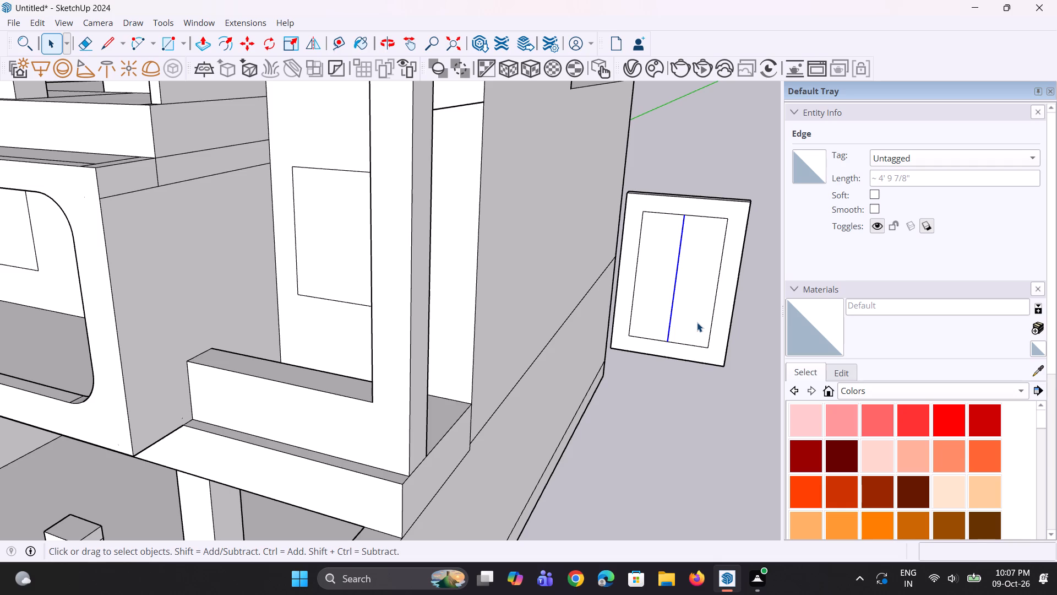
key(m)
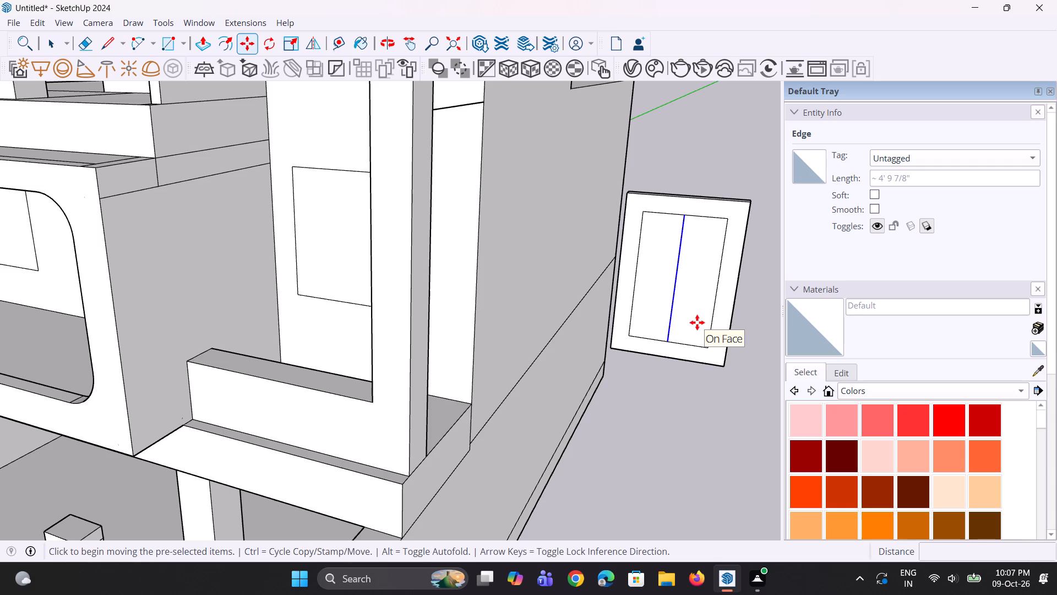
scroll(668, 345, up, 5)
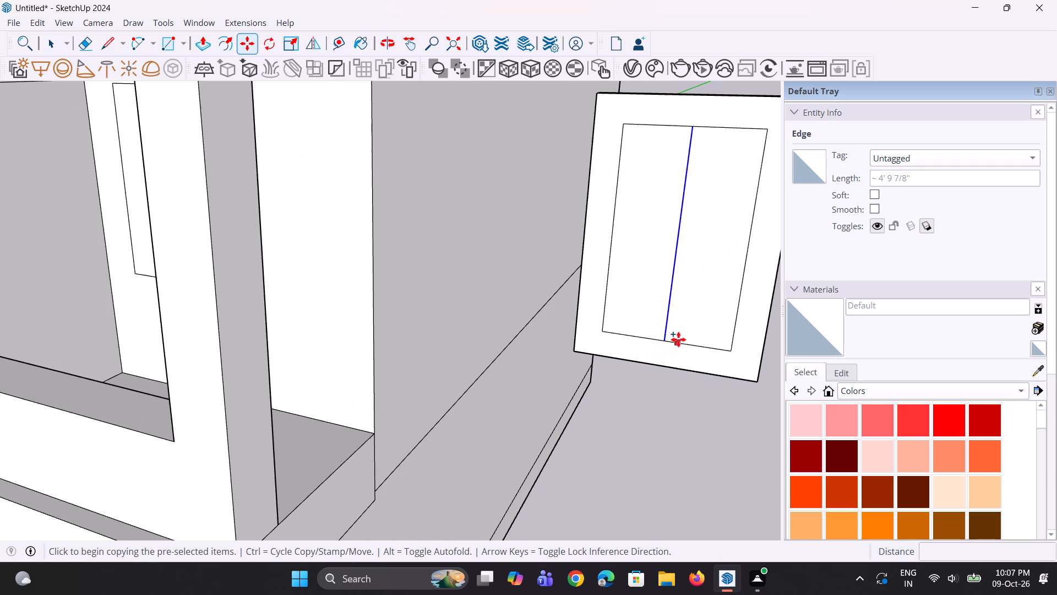
click(666, 341)
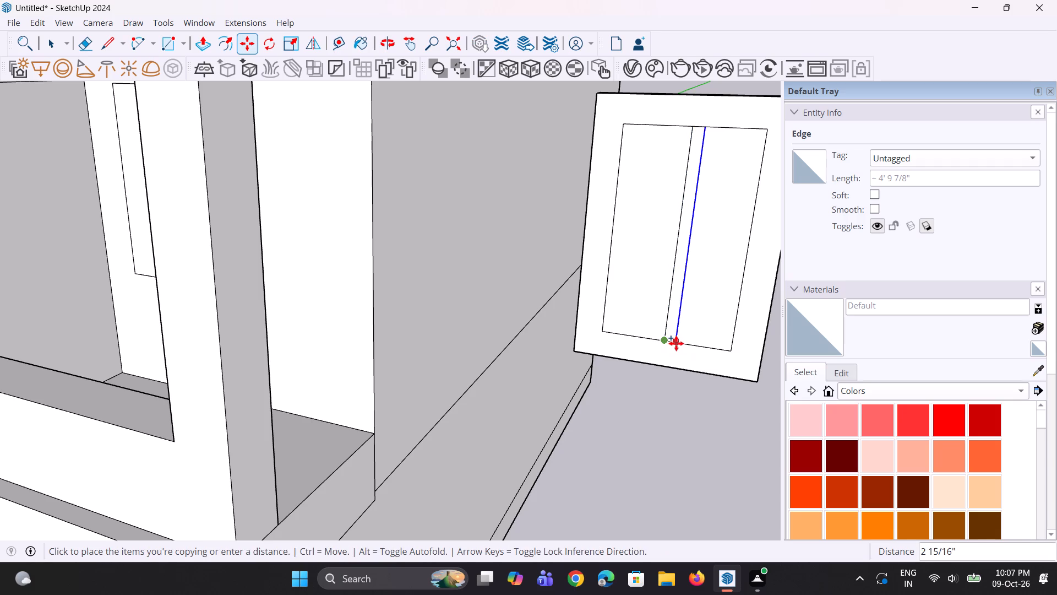
click(676, 343)
Move the copied vertical line slightly farther from the original to widen the central strip.
scroll(675, 343, down, 3)
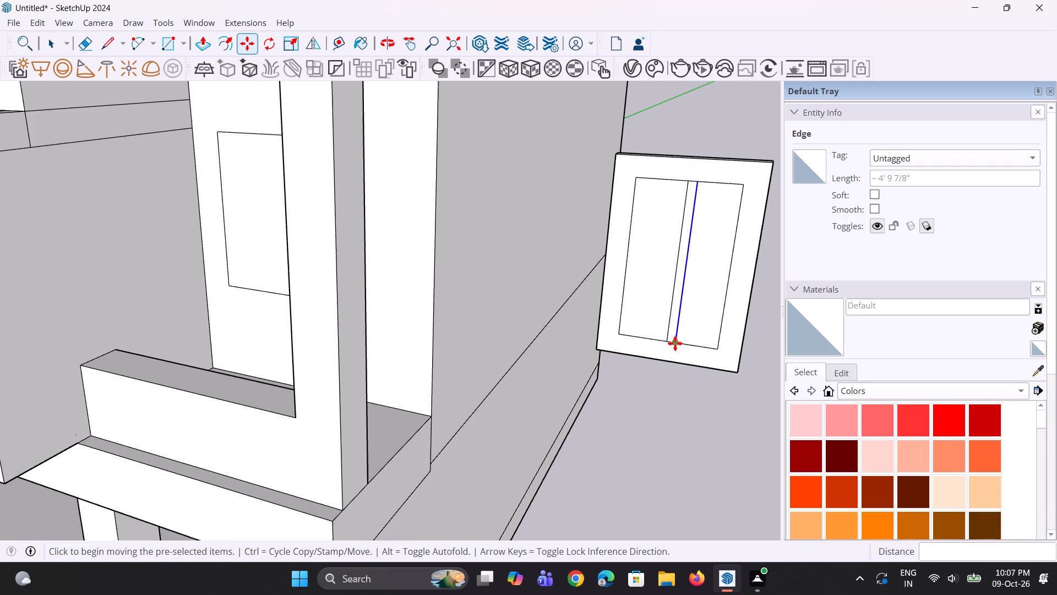
middle_drag(680, 345, 682, 322)
scroll(682, 322, up, 2)
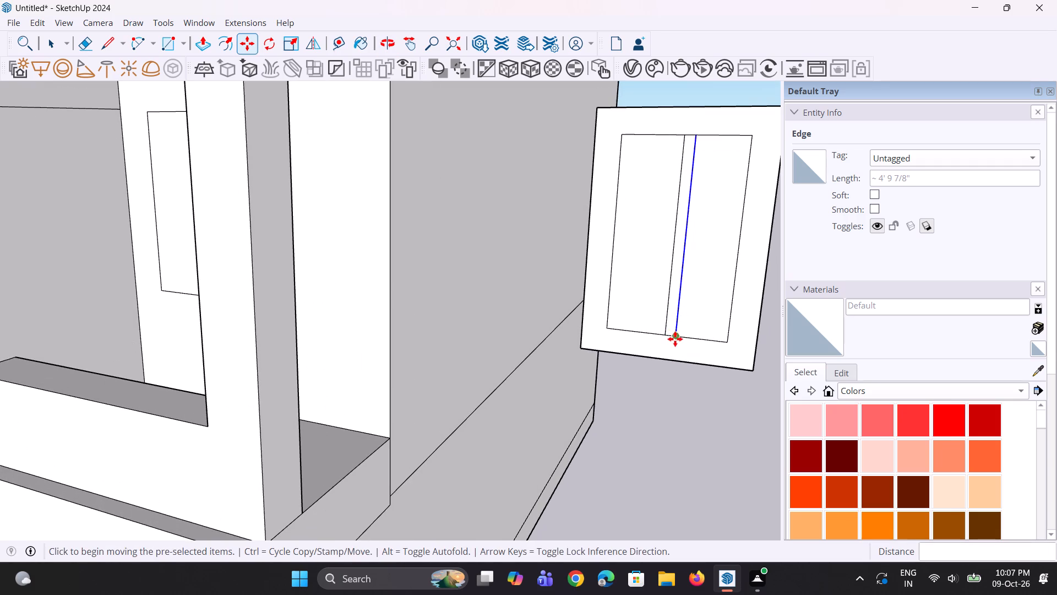
click(675, 339)
click(680, 338)
key(space)
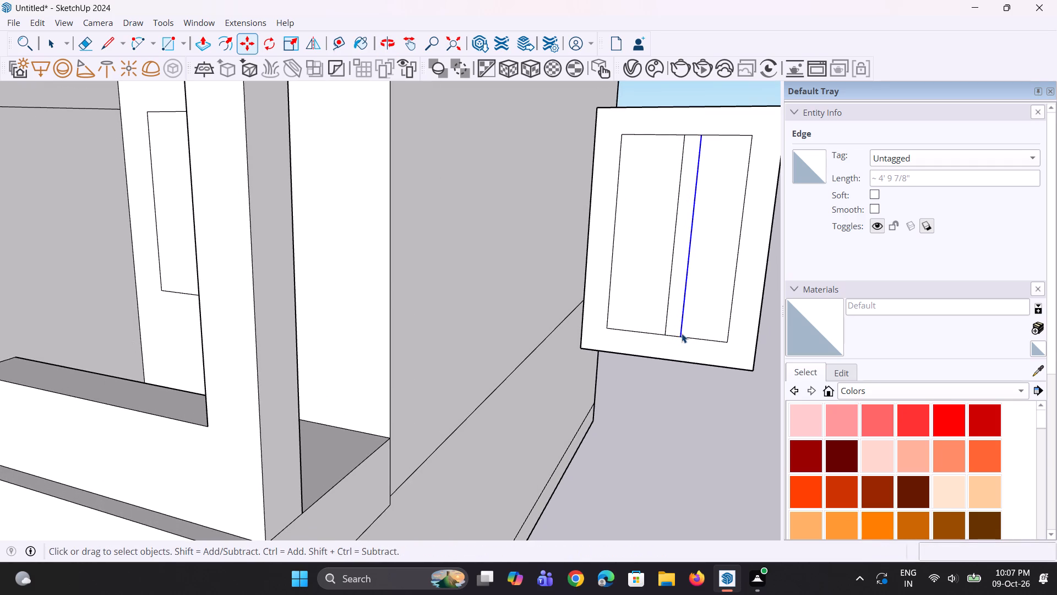
key(space)
Move the central strip face about 3/4" sideways toward the house to centre it in the inner rectangle.
scroll(671, 314, up, 2)
click(671, 314)
scroll(671, 326, up, 2)
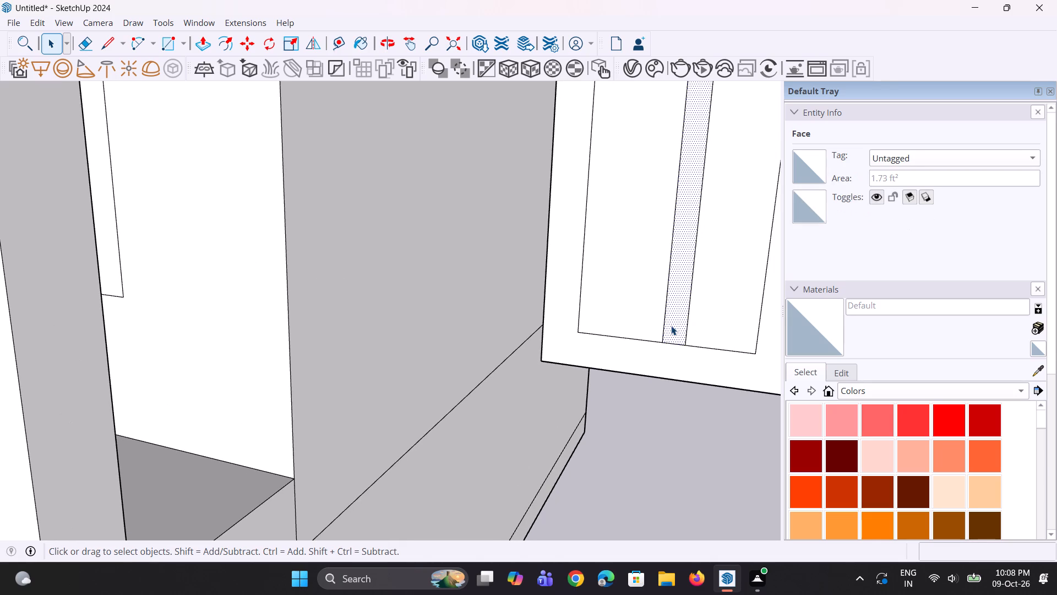
key(m)
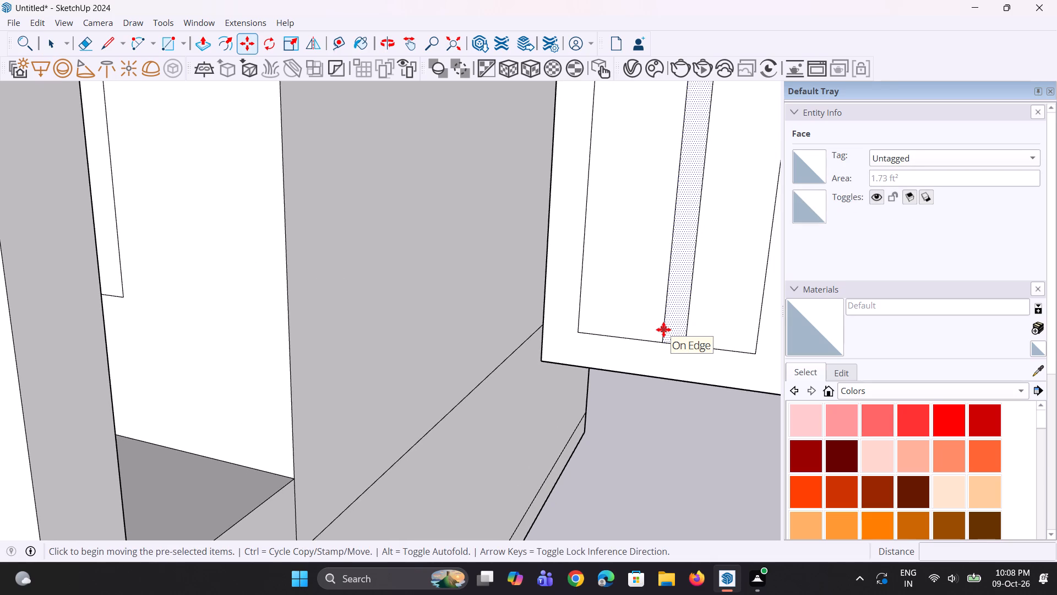
click(666, 342)
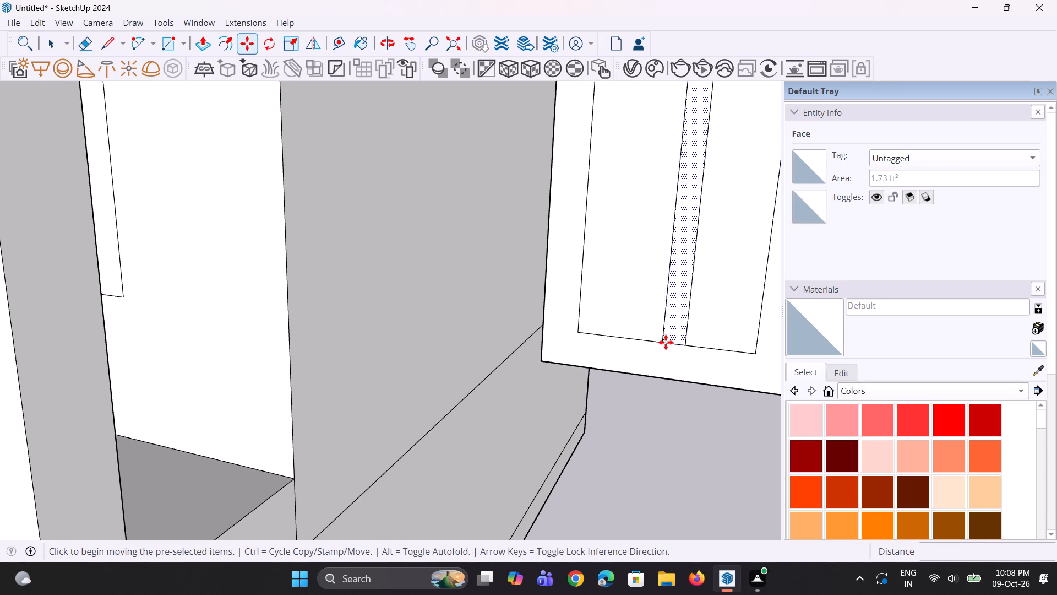
click(658, 342)
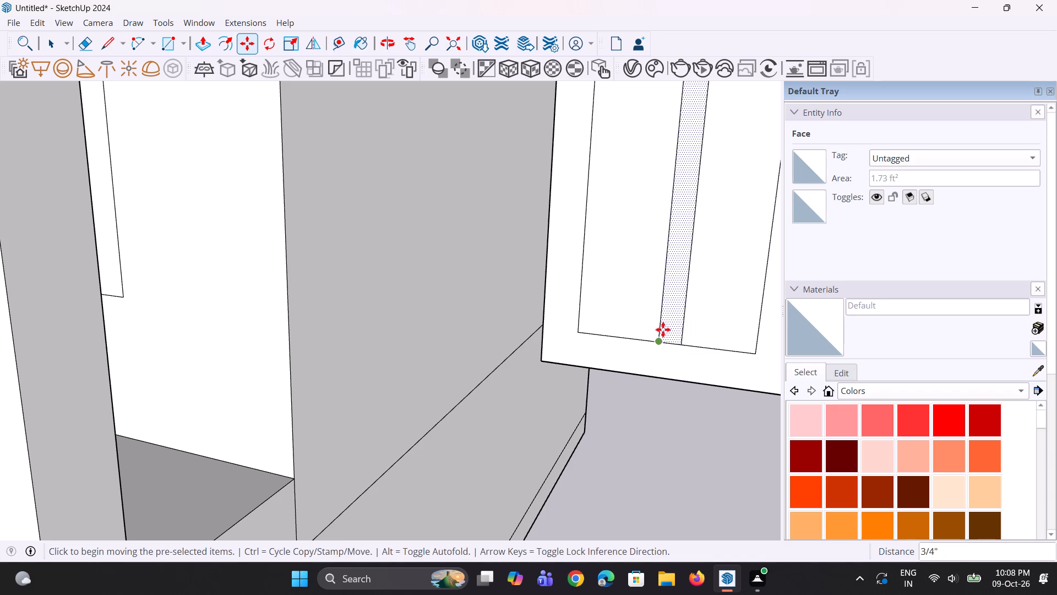
scroll(647, 329, down, 10)
middle_drag(662, 288, 621, 289)
key(space)
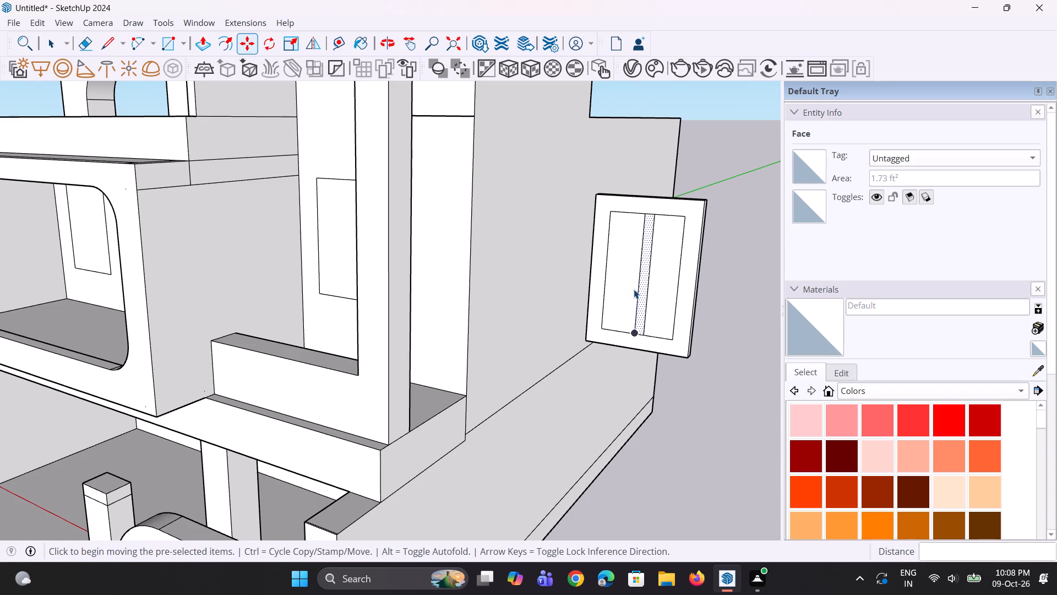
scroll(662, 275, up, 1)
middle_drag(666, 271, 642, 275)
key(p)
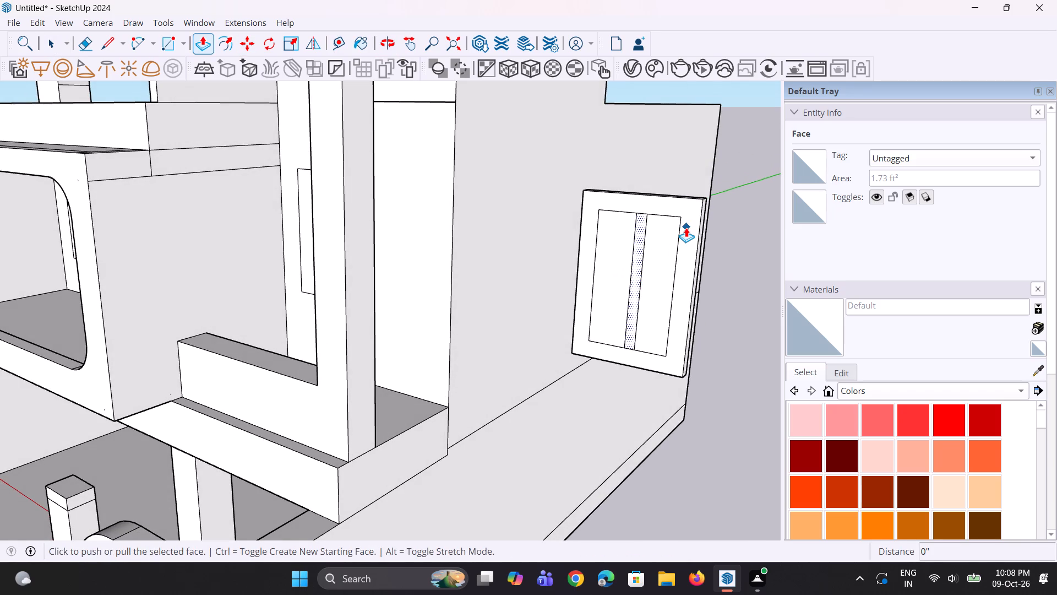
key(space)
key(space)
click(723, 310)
Pull the panel's outer border face out by about 1" with Push/Pull.
click(684, 251)
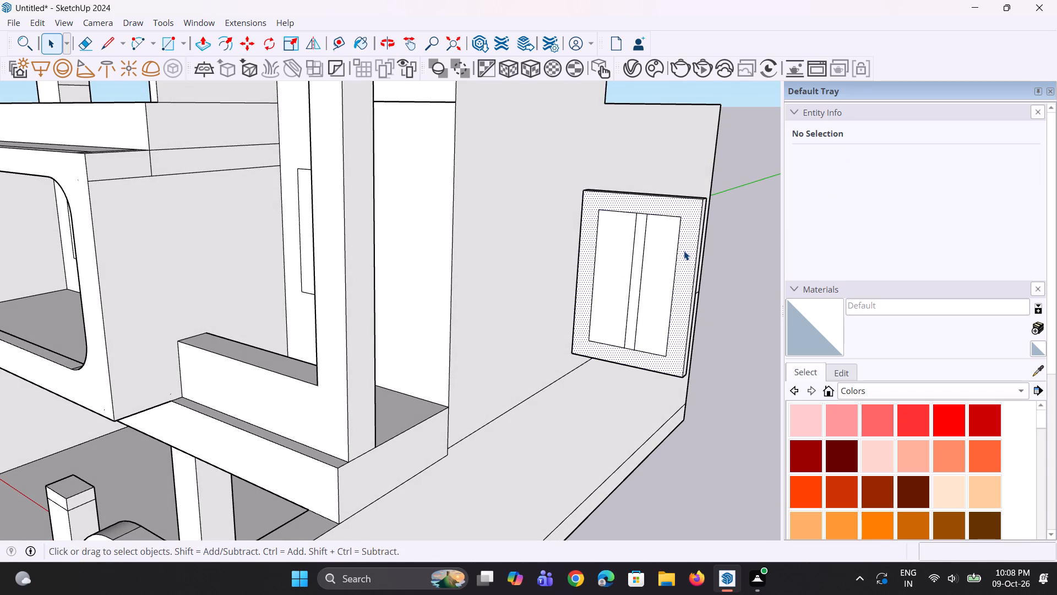
scroll(684, 253, up, 1)
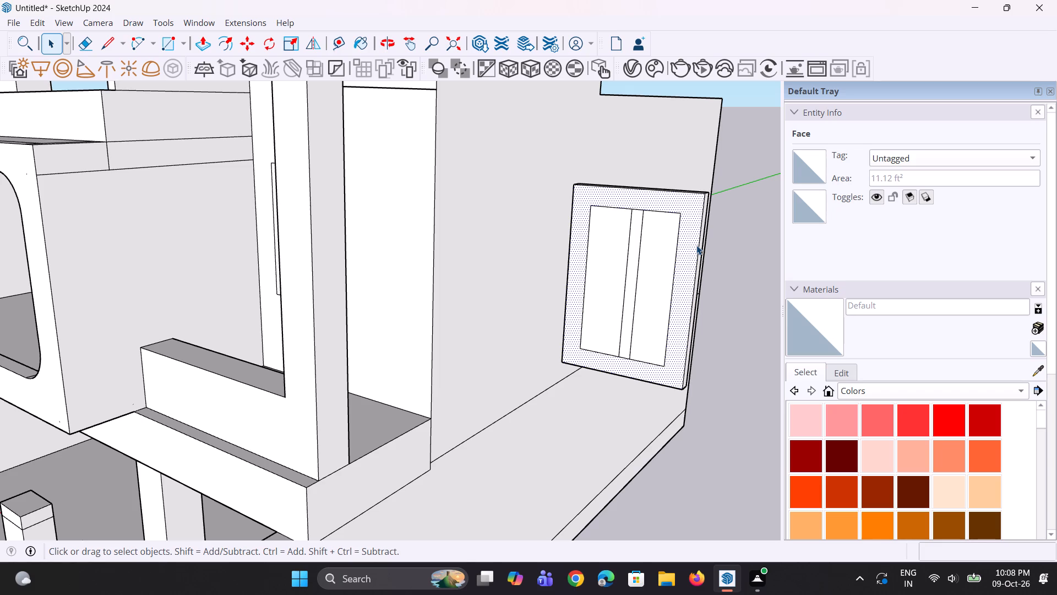
scroll(696, 214, up, 1)
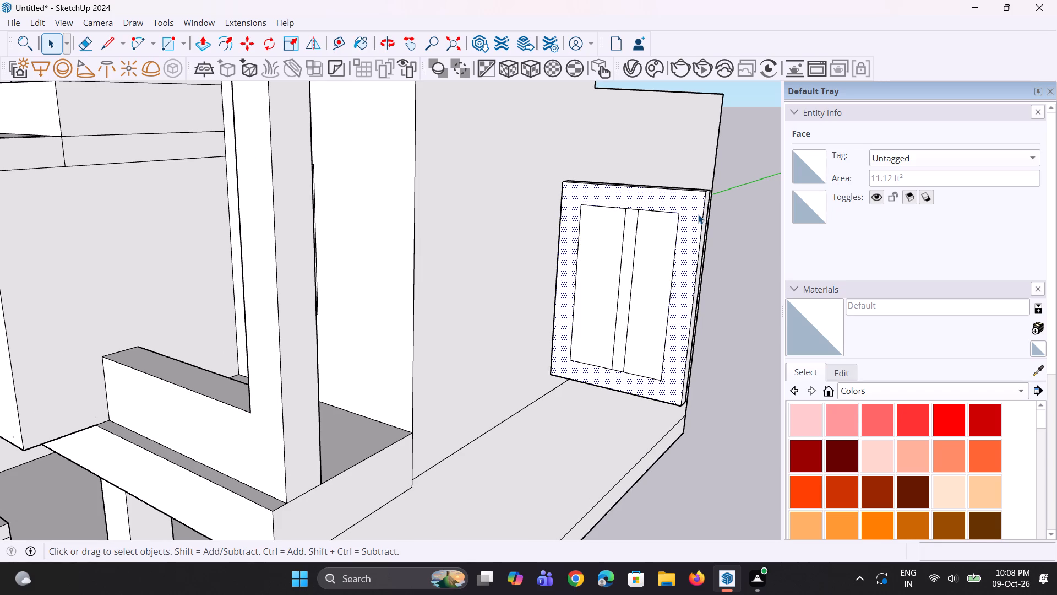
middle_drag(698, 214, 652, 245)
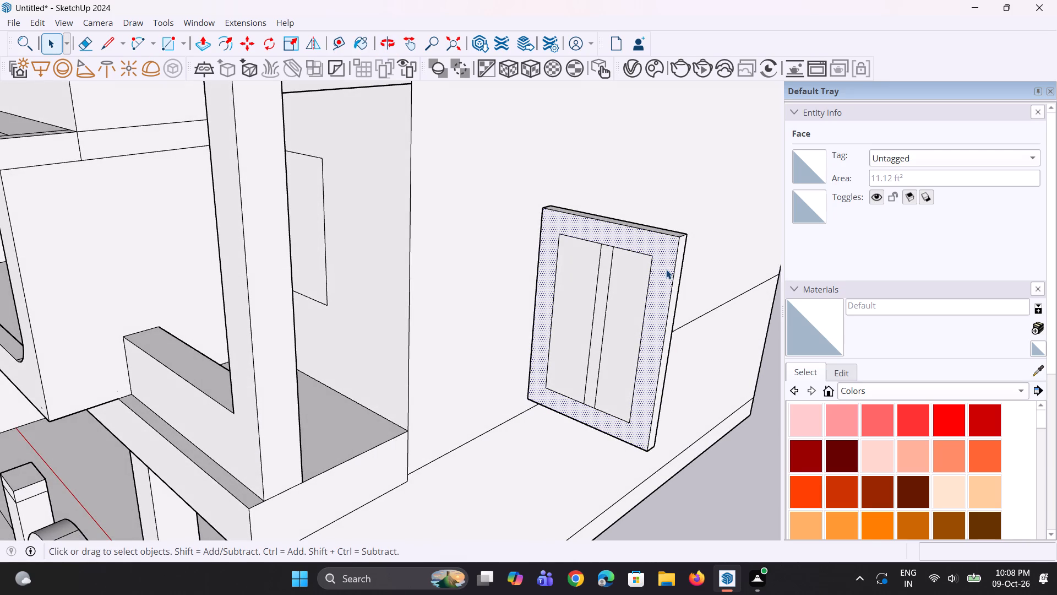
key(p)
click(666, 265)
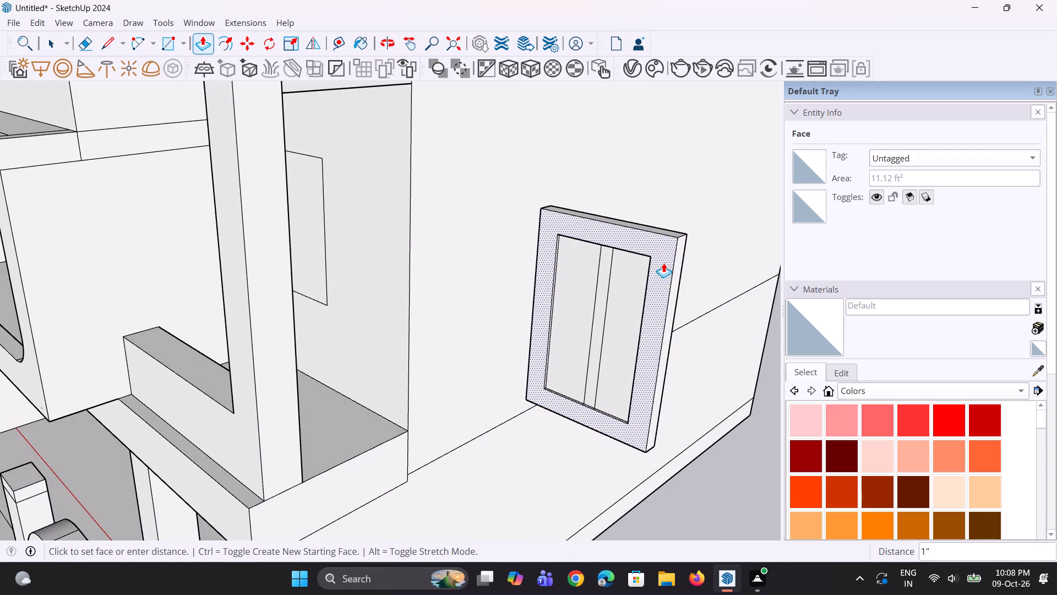
click(663, 263)
key(space)
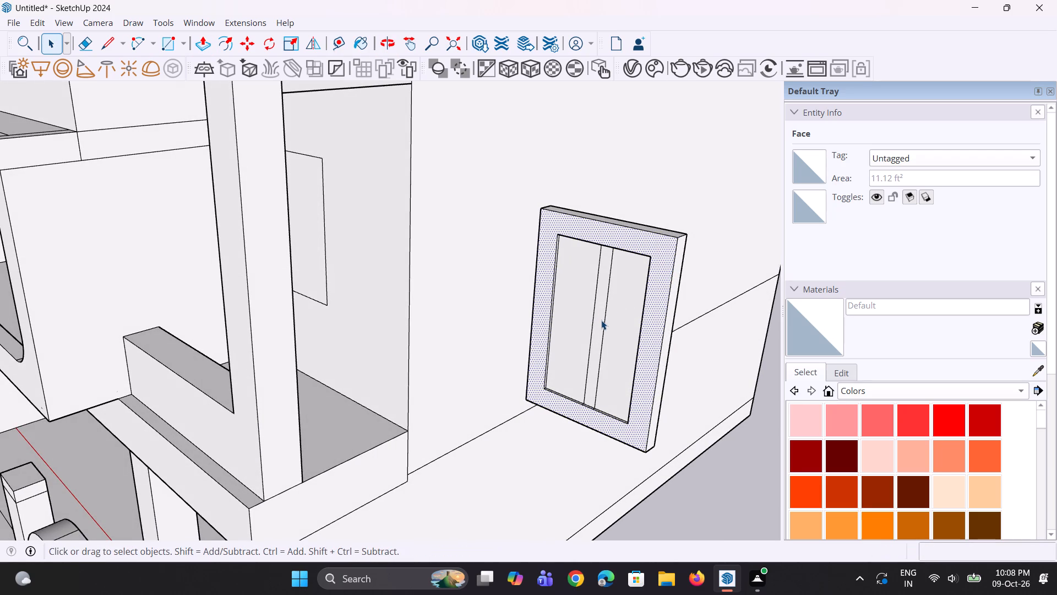
Repeat the border's Push/Pull distance on the central strip face to raise it as a mullion.
click(601, 321)
scroll(603, 321, up, 2)
key(p)
double_click(603, 315)
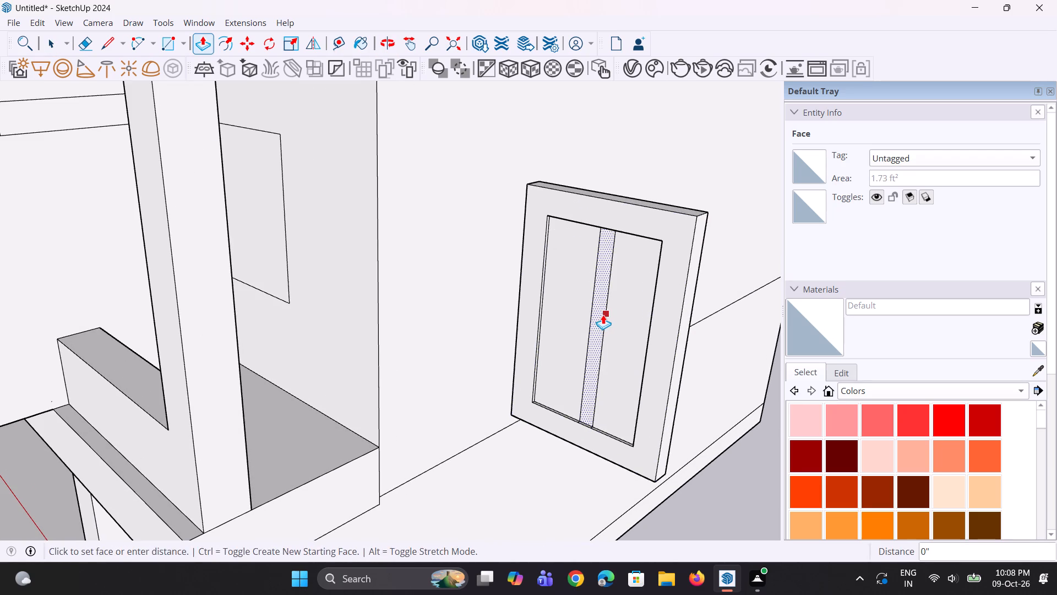
Examine the framed window panel alongside the house façade from several angles.
scroll(597, 312, down, 4)
middle_drag(603, 313, 672, 318)
scroll(672, 318, down, 3)
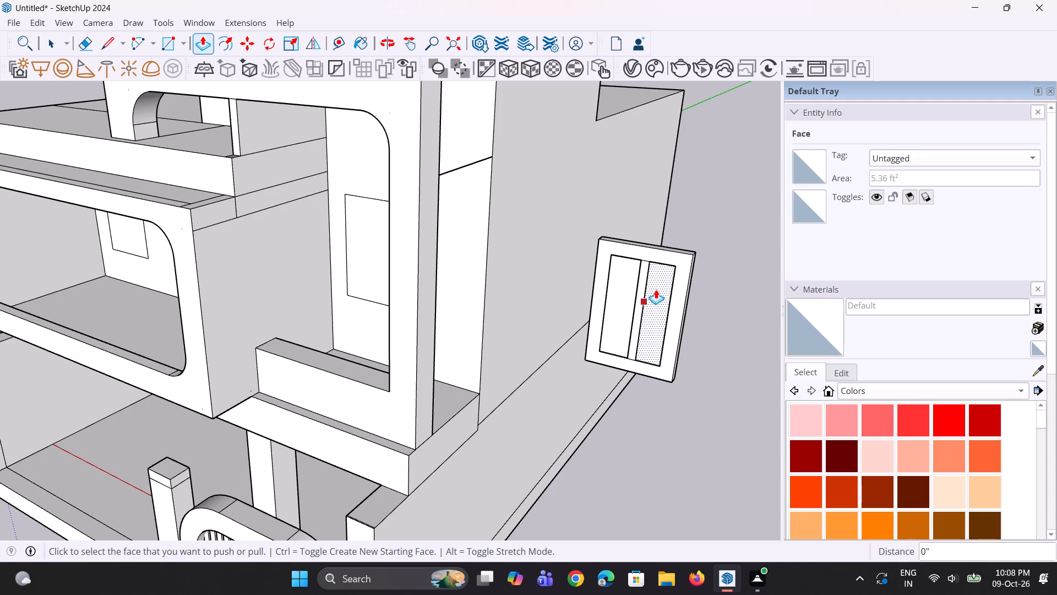
scroll(644, 268, down, 3)
middle_drag(649, 282, 653, 284)
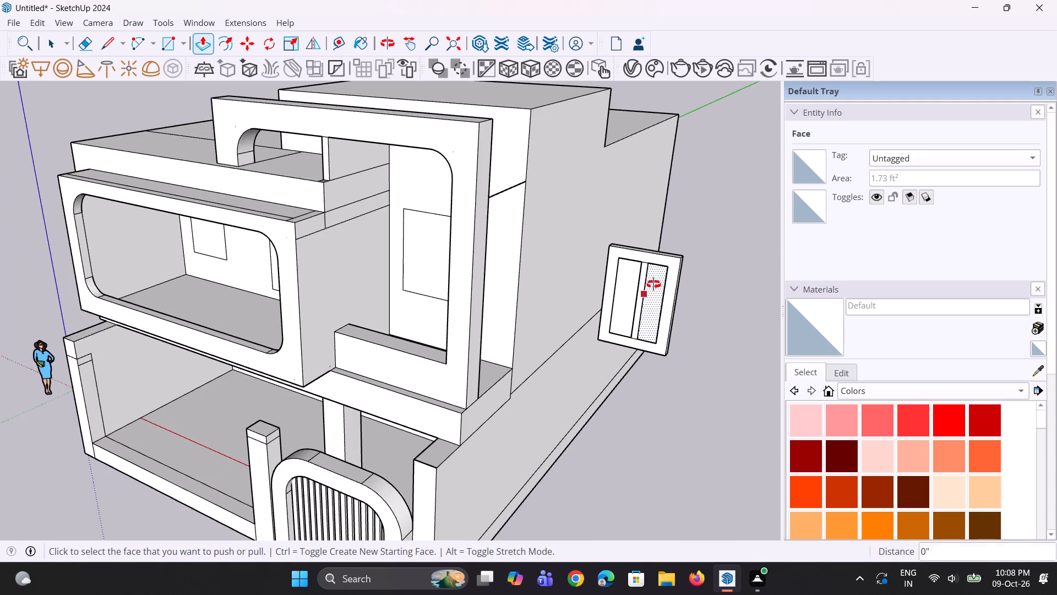
middle_drag(653, 284, 662, 325)
middle_drag(662, 325, 662, 296)
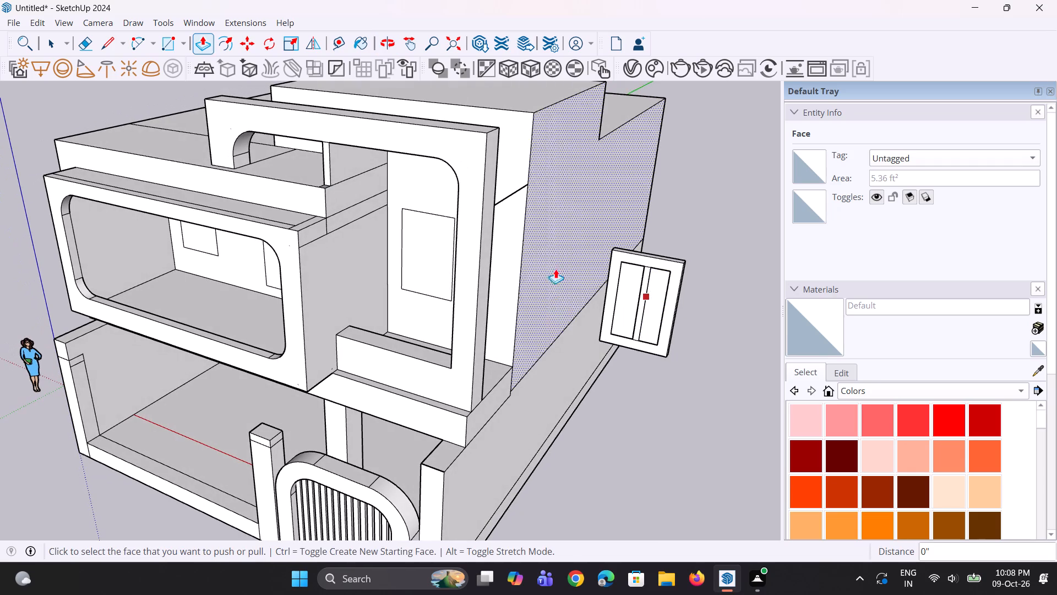
middle_drag(599, 338, 630, 318)
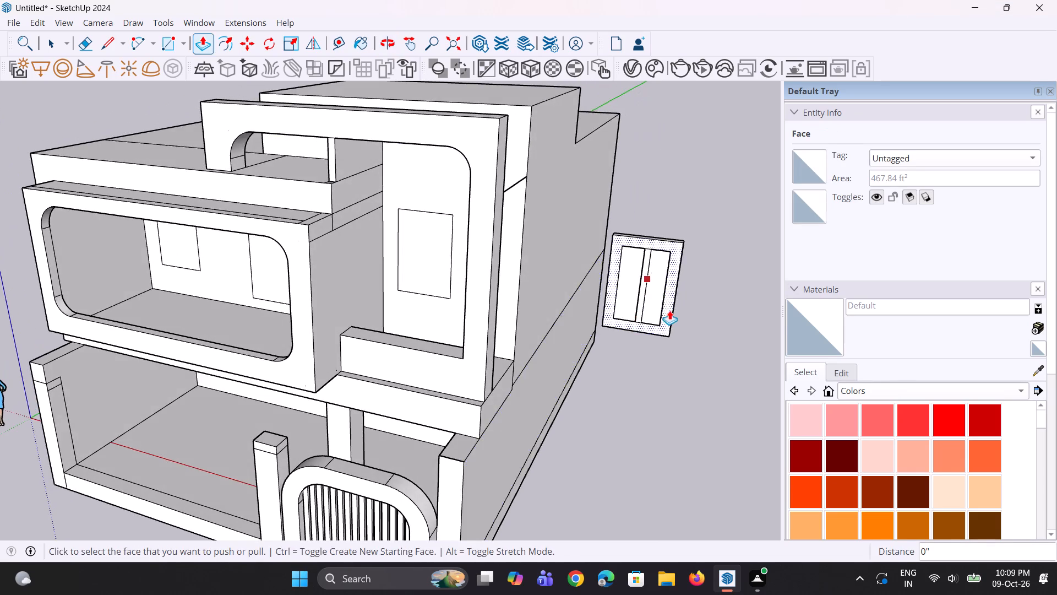
Adjust the window panel's thickness from its rear face with Push/Pull.
middle_drag(669, 310, 243, 301)
scroll(369, 367, up, 6)
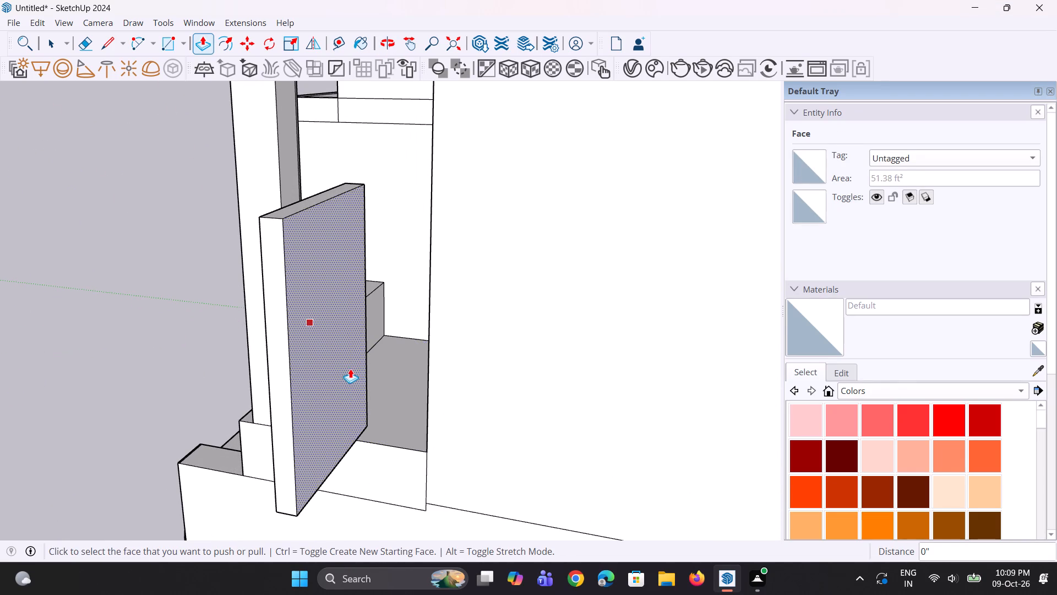
click(350, 369)
click(340, 362)
middle_drag(317, 423, 557, 457)
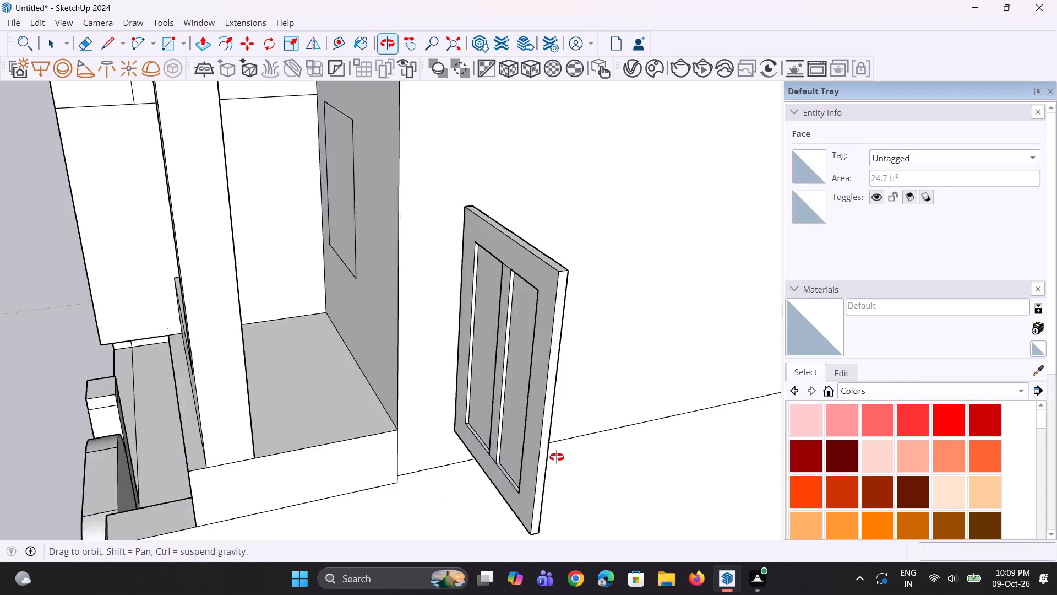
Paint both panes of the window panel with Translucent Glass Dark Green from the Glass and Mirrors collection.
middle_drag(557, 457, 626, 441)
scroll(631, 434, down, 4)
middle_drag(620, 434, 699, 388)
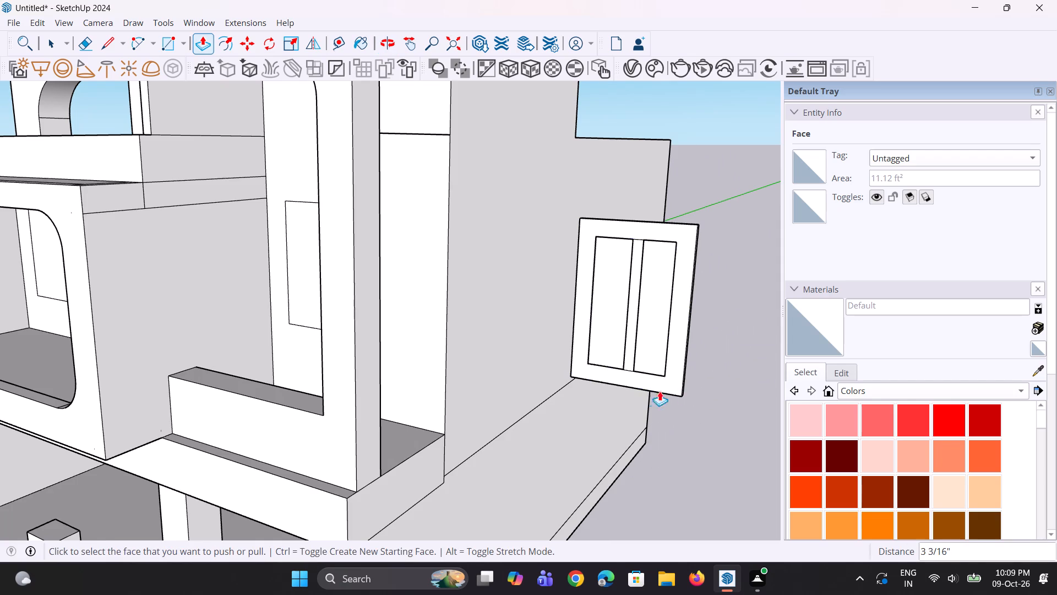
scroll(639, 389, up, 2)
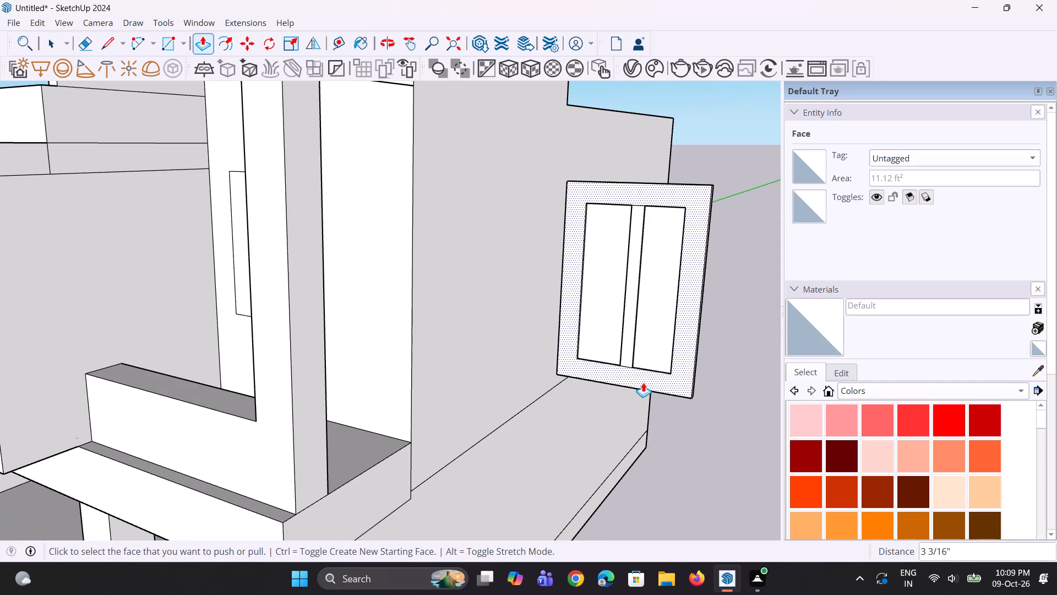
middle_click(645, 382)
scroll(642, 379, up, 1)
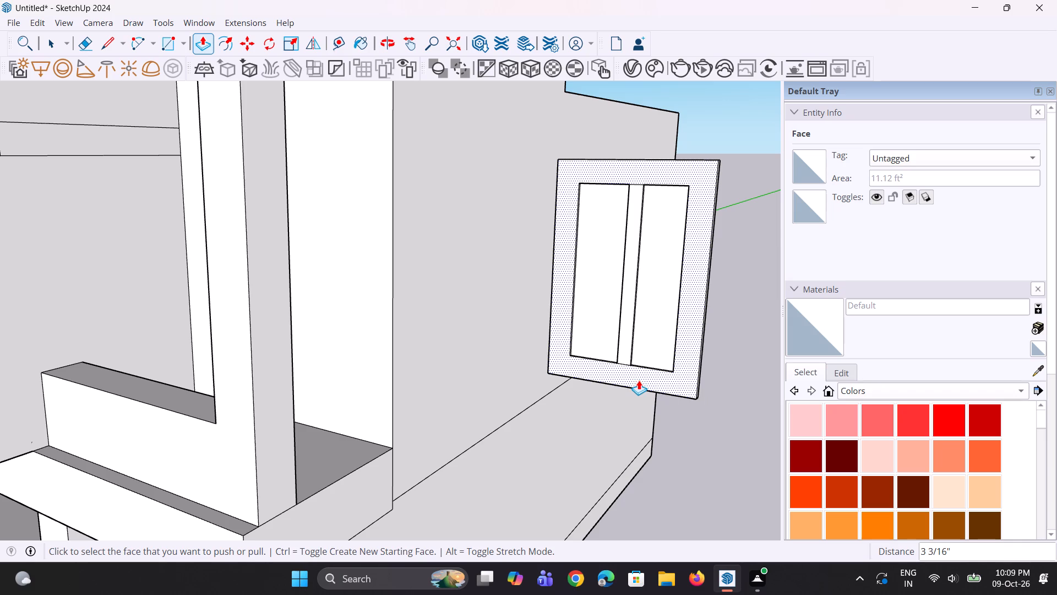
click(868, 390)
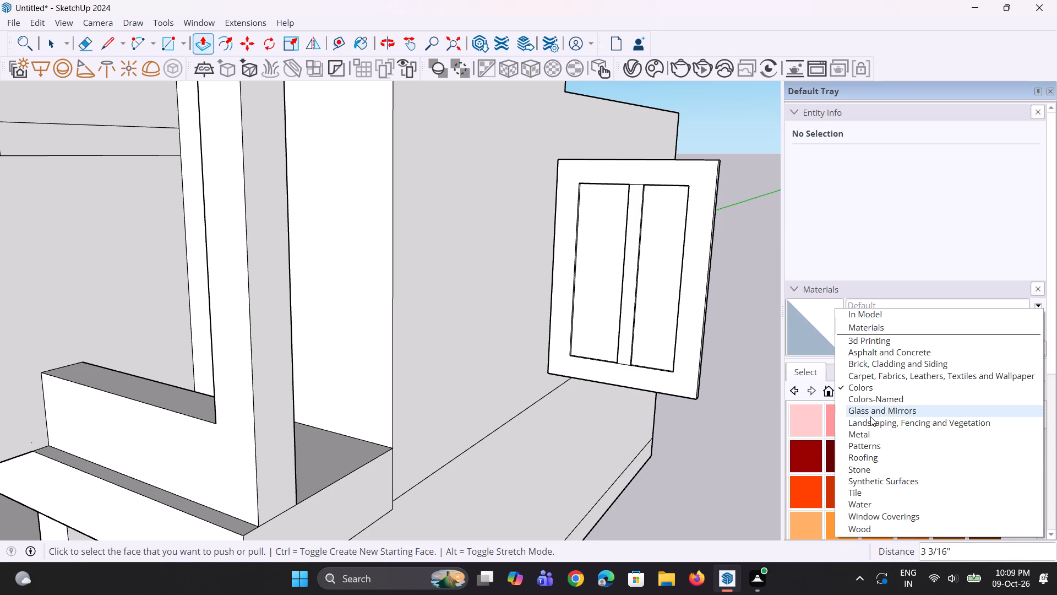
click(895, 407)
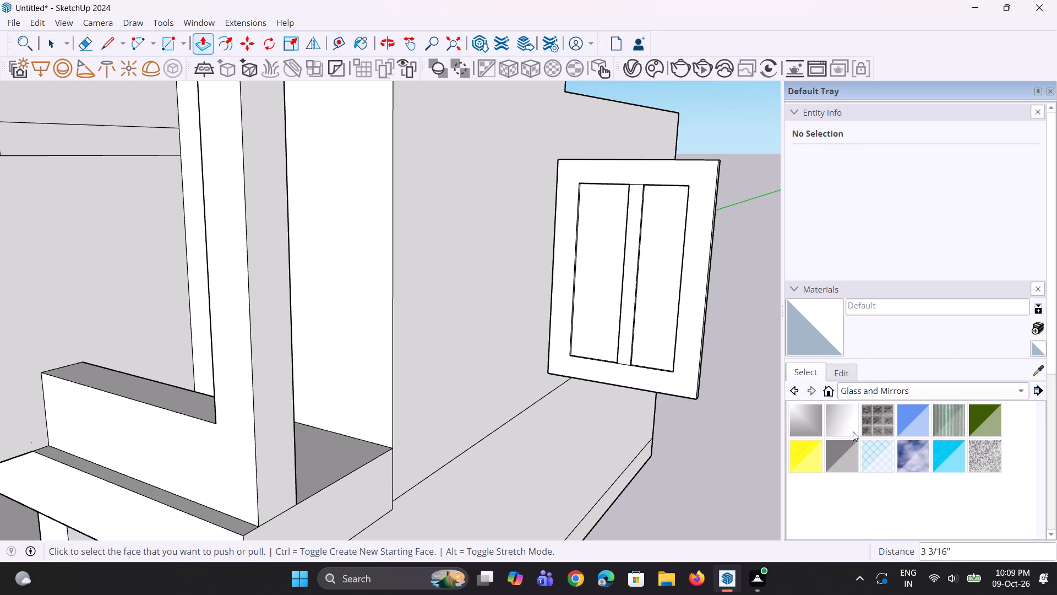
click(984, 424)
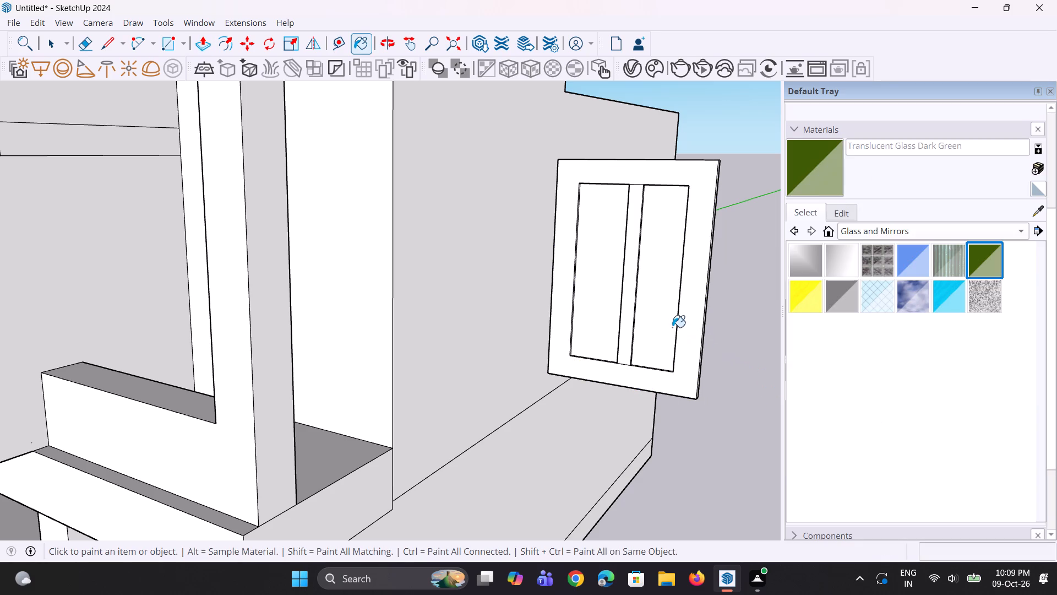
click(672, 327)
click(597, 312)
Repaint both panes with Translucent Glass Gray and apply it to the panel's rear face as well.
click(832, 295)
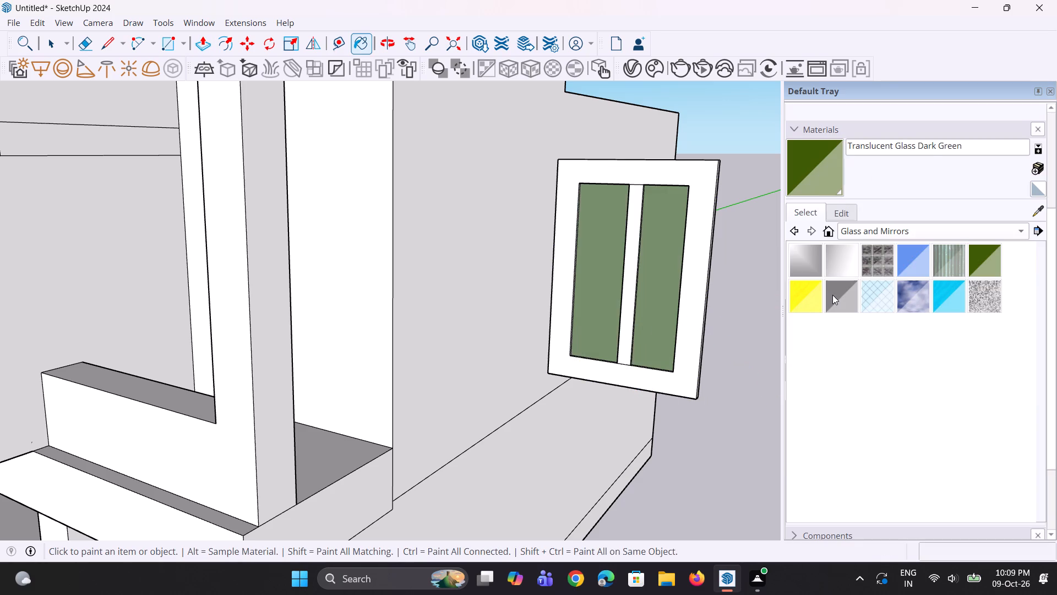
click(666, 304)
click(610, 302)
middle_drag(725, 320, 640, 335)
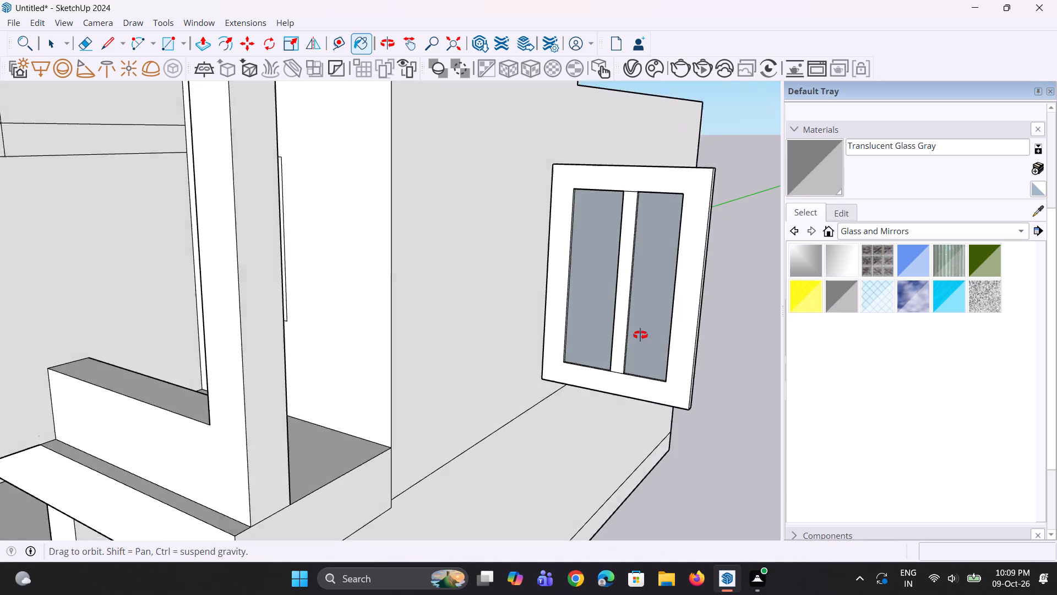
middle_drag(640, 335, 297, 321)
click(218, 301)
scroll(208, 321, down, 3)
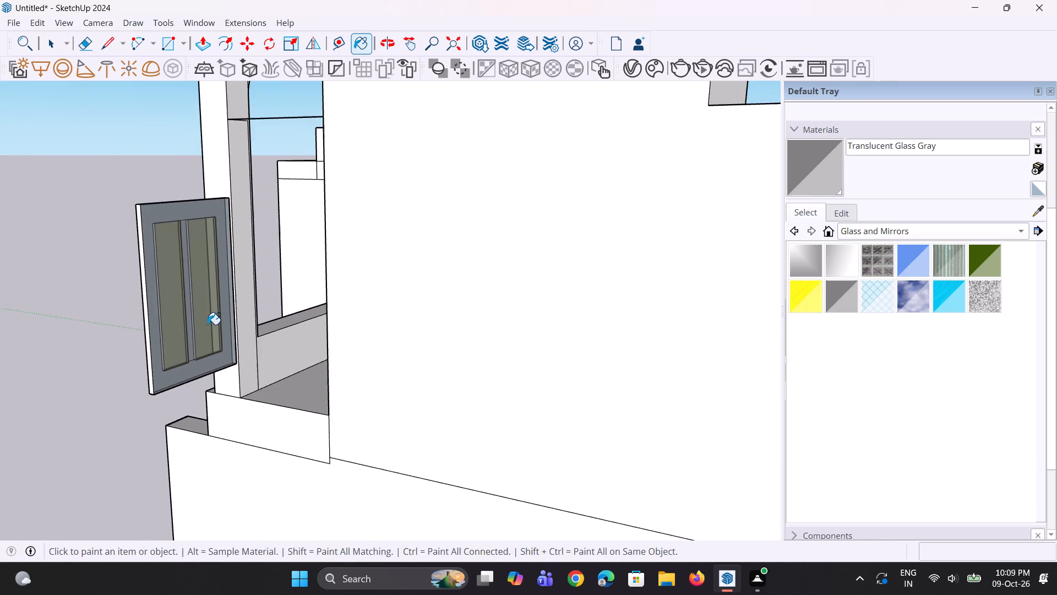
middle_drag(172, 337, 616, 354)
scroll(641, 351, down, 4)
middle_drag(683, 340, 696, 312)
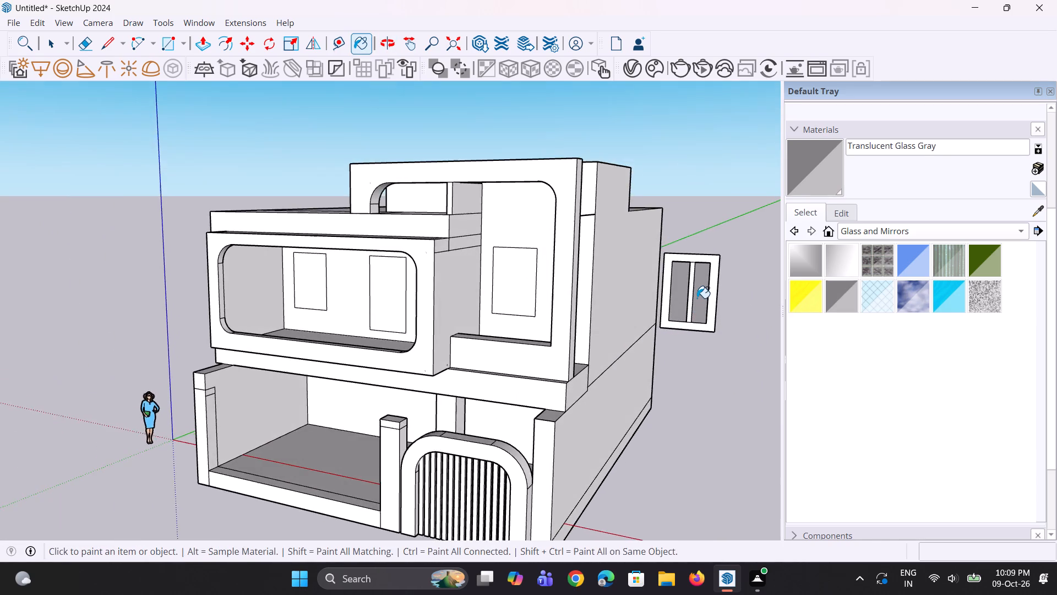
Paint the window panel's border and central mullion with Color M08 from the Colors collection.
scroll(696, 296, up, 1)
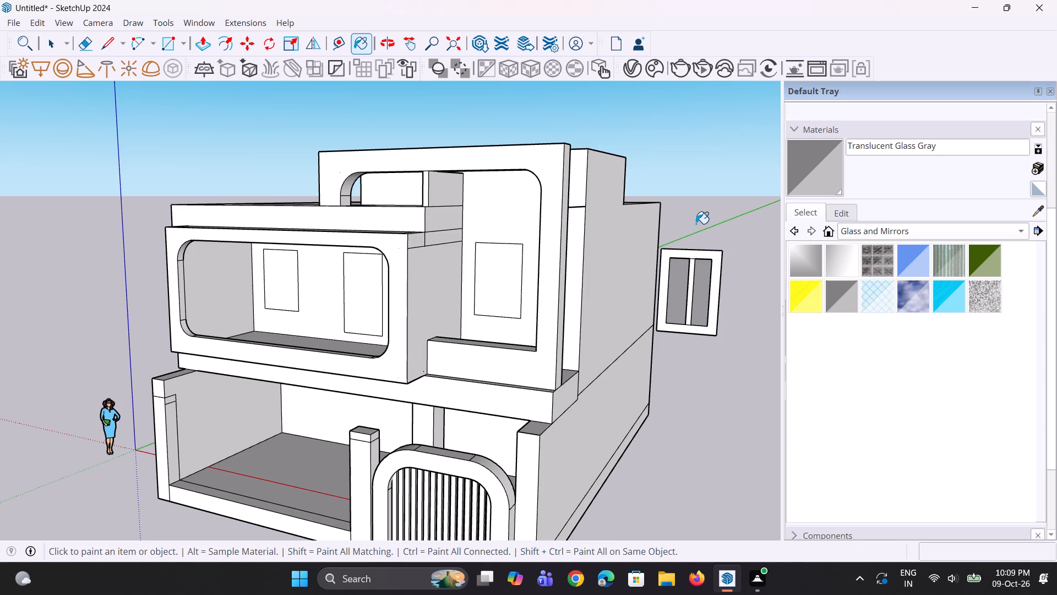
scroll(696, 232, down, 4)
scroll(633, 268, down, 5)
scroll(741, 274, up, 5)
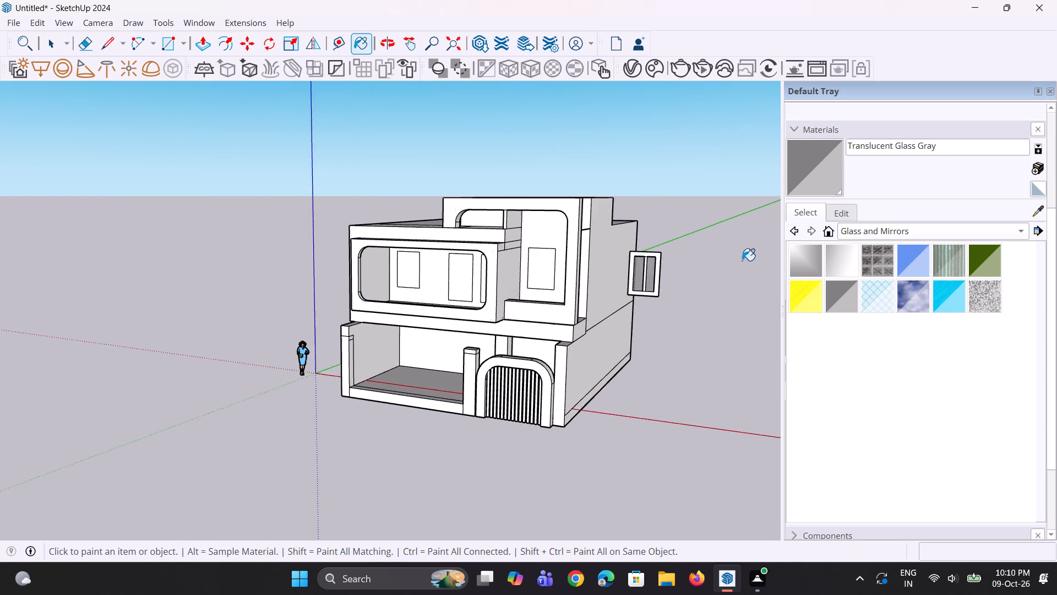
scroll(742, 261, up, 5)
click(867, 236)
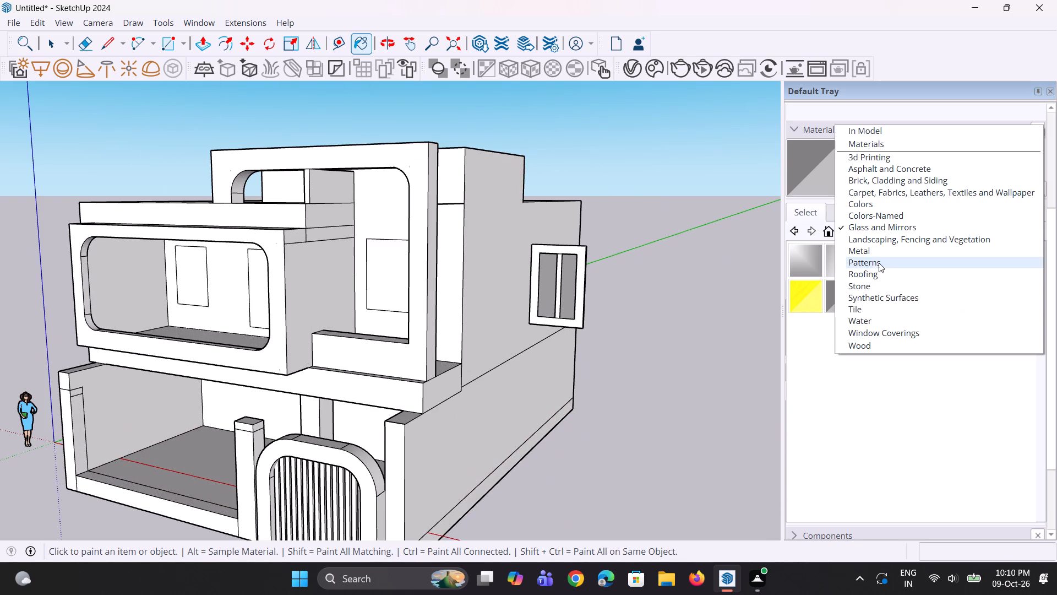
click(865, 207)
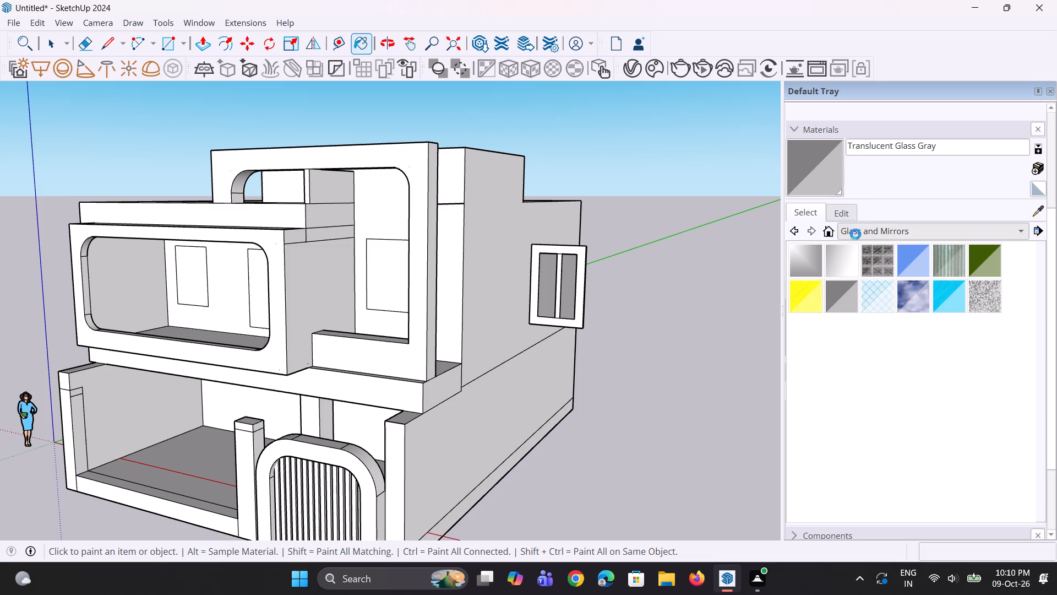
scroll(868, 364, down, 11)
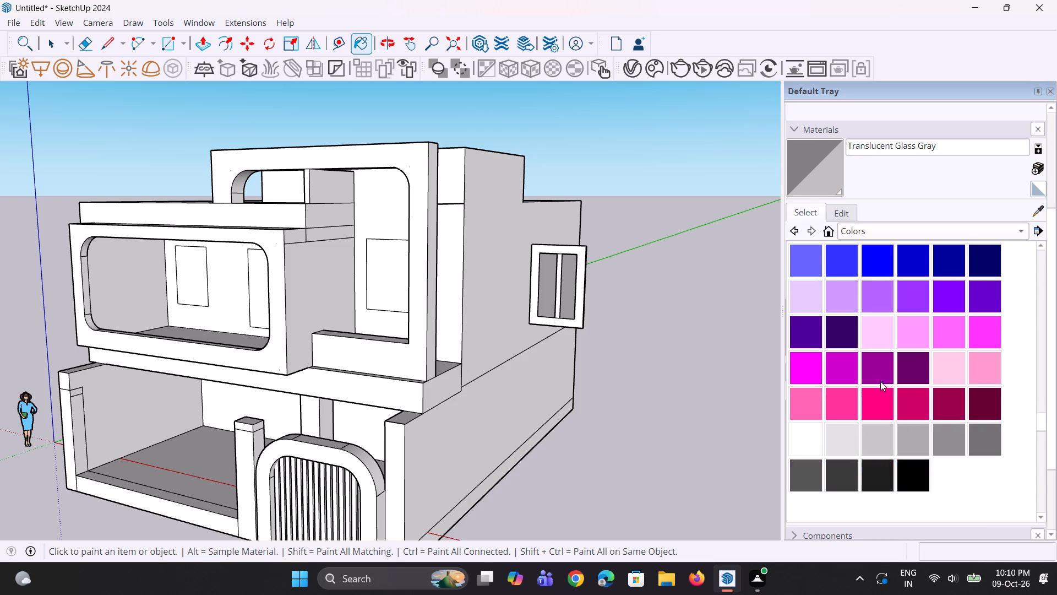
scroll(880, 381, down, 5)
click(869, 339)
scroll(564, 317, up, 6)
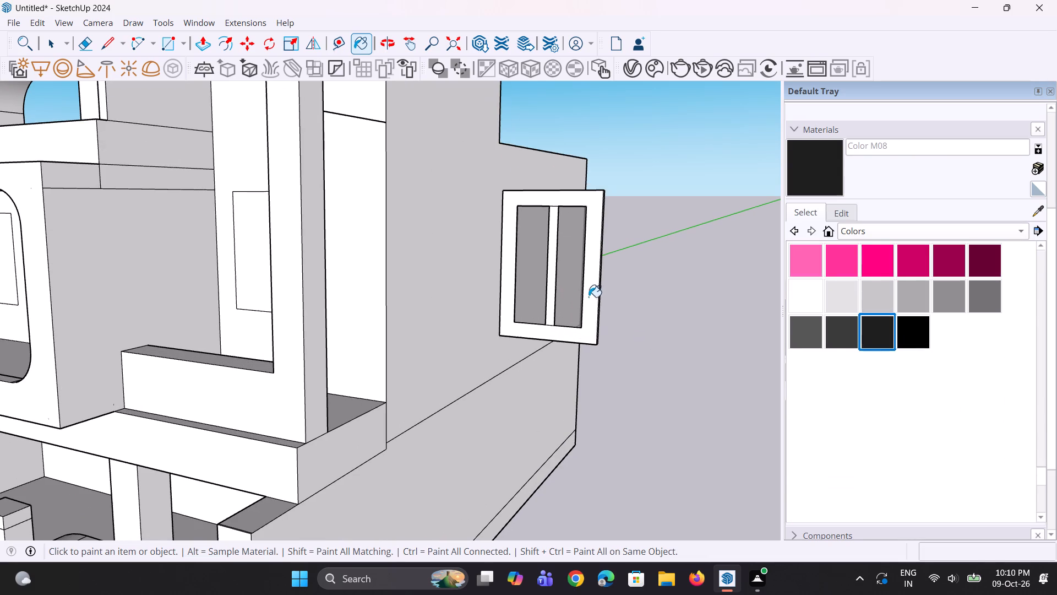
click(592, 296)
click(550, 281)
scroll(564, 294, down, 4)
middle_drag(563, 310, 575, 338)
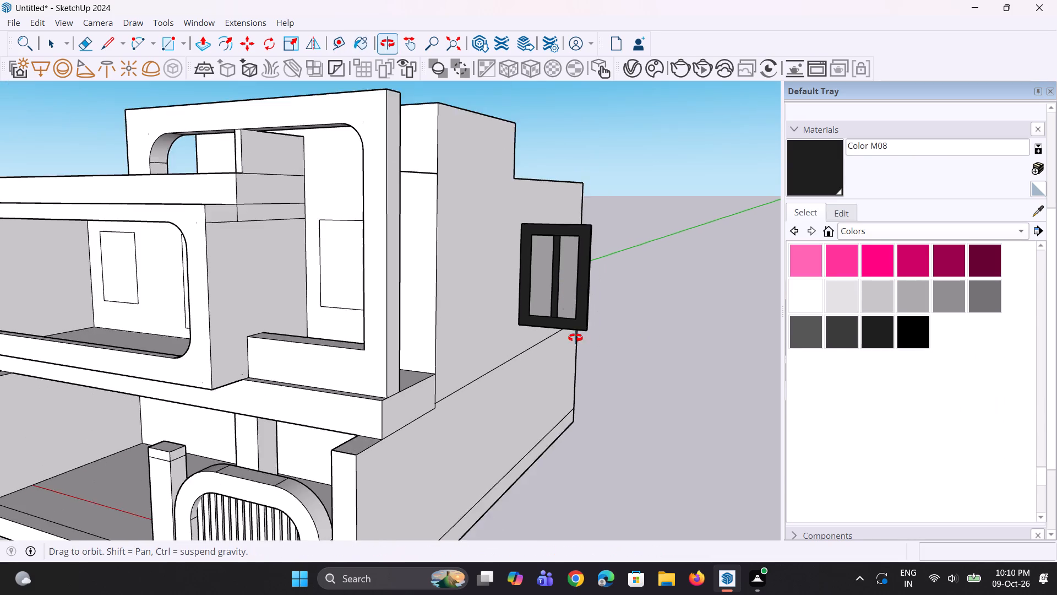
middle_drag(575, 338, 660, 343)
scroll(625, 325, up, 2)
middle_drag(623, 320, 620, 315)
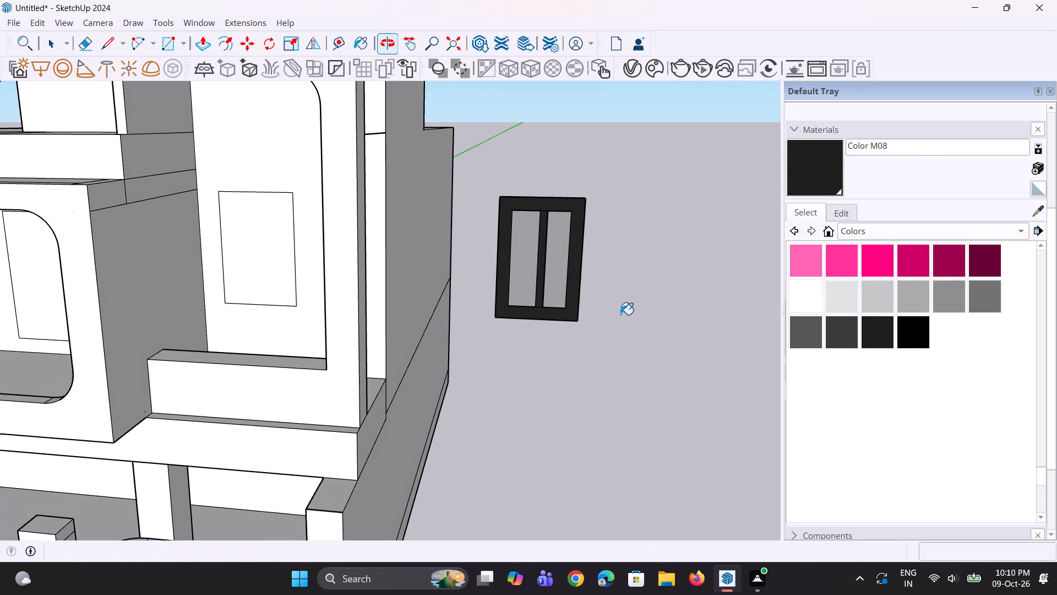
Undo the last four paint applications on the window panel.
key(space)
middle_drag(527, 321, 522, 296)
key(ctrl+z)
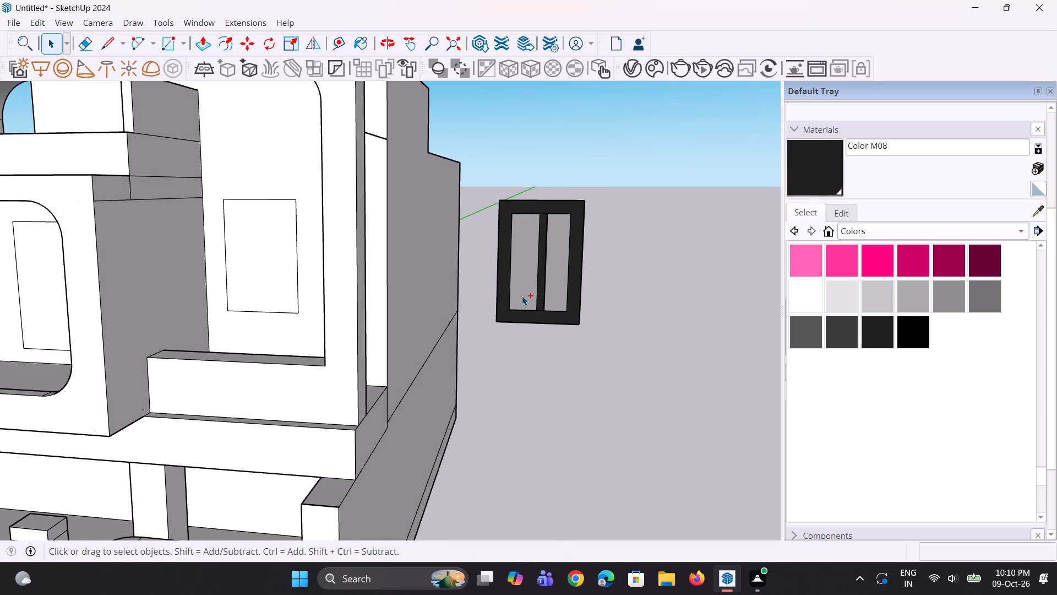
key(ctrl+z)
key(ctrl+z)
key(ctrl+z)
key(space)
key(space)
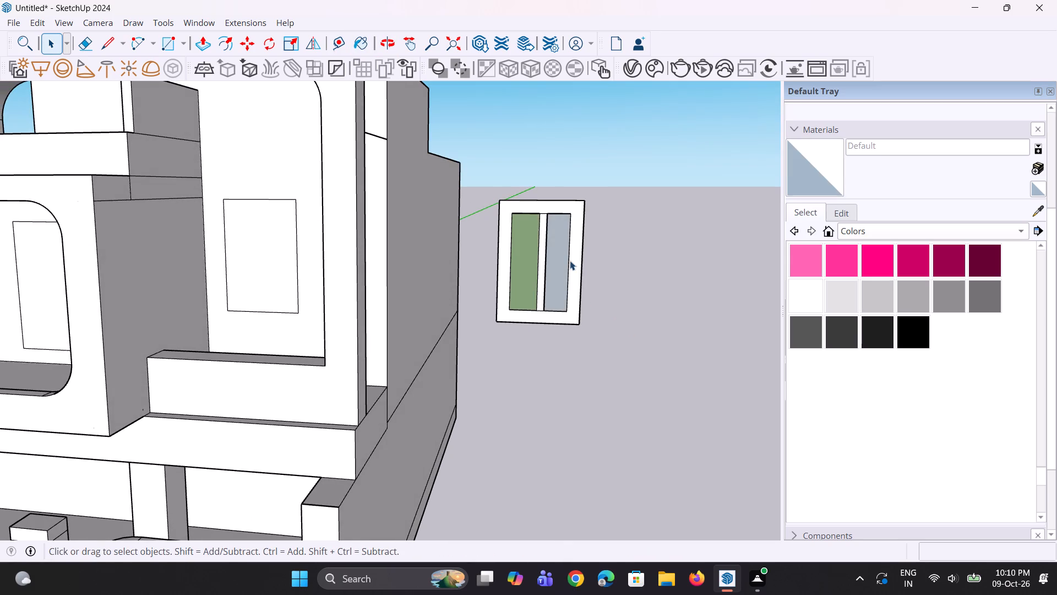
Delete the entire freestanding window panel beside the house.
drag(487, 185, 600, 344)
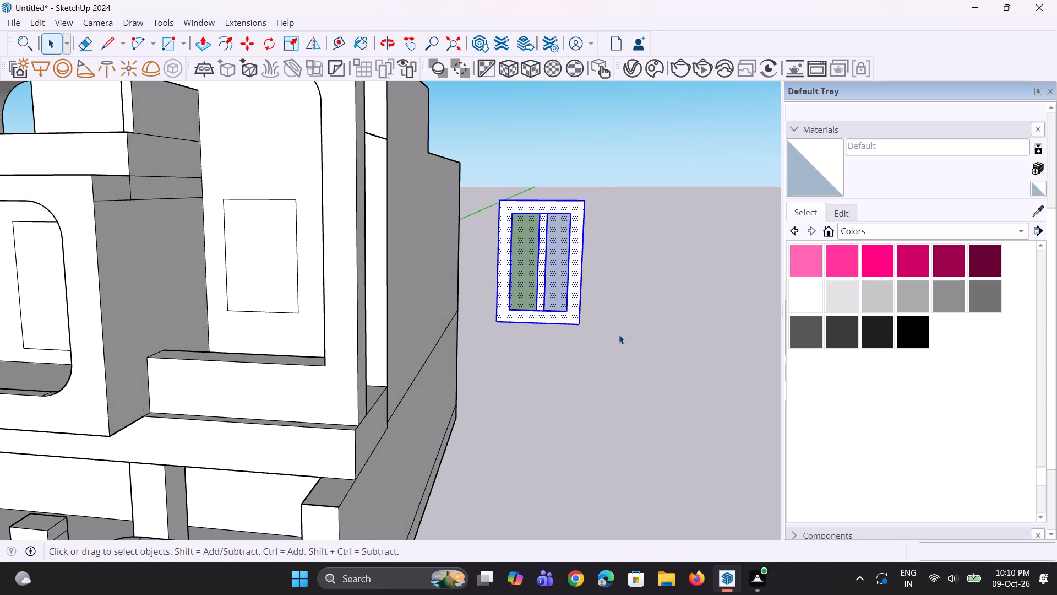
key(Delete)
Recess the window outline on the wall behind the tall upper frame by about 2' with Push/Pull.
scroll(640, 309, down, 8)
middle_drag(634, 314, 619, 361)
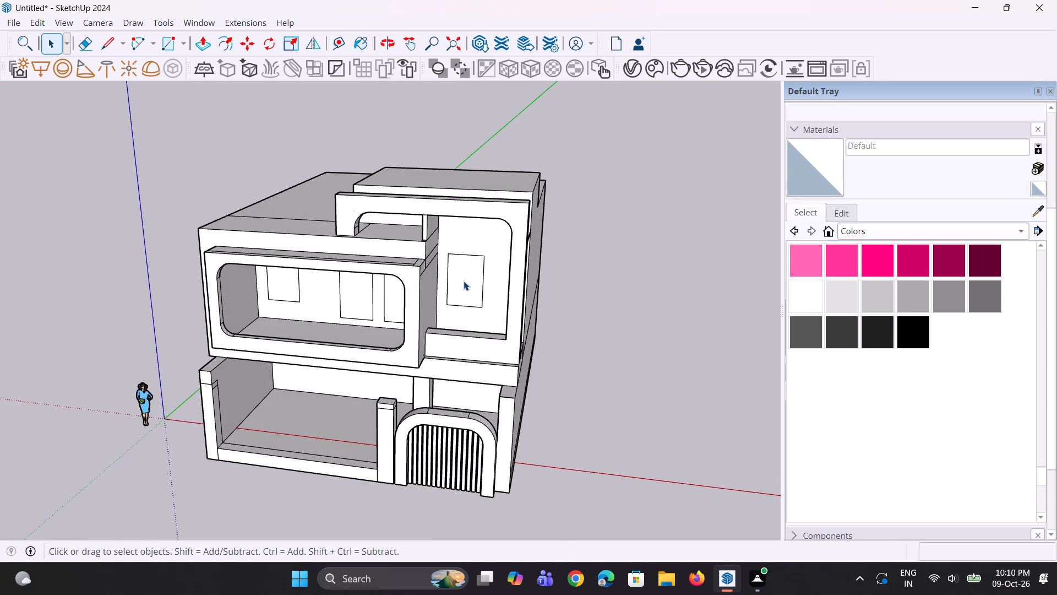
key(p)
click(463, 280)
click(468, 277)
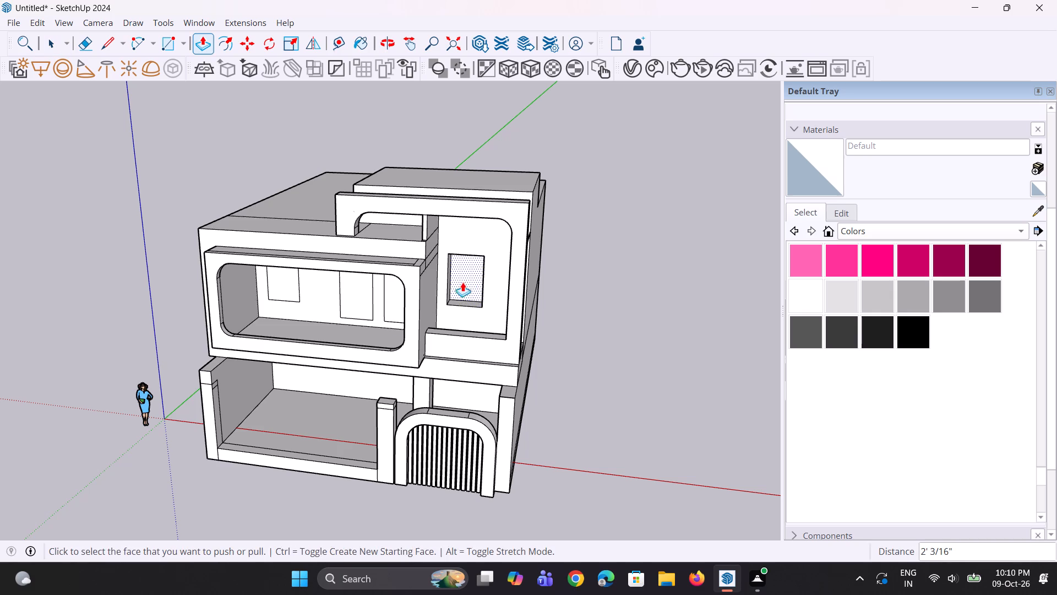
Repeat the same Push/Pull recess on the three outlined openings inside the rounded balcony frame.
middle_drag(350, 334, 355, 304)
double_click(295, 291)
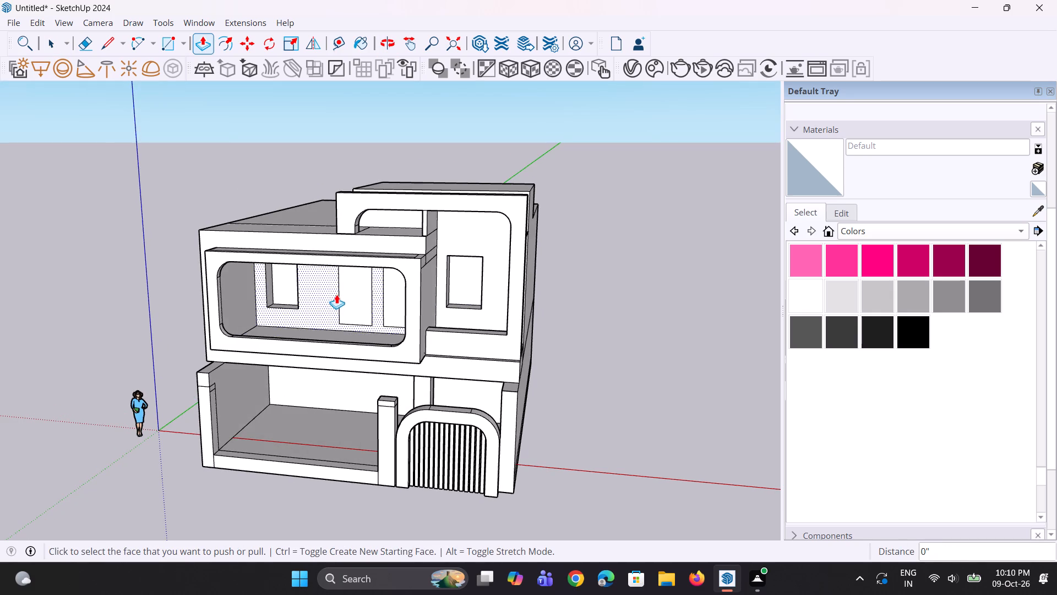
double_click(345, 299)
middle_drag(374, 310, 410, 297)
double_click(399, 302)
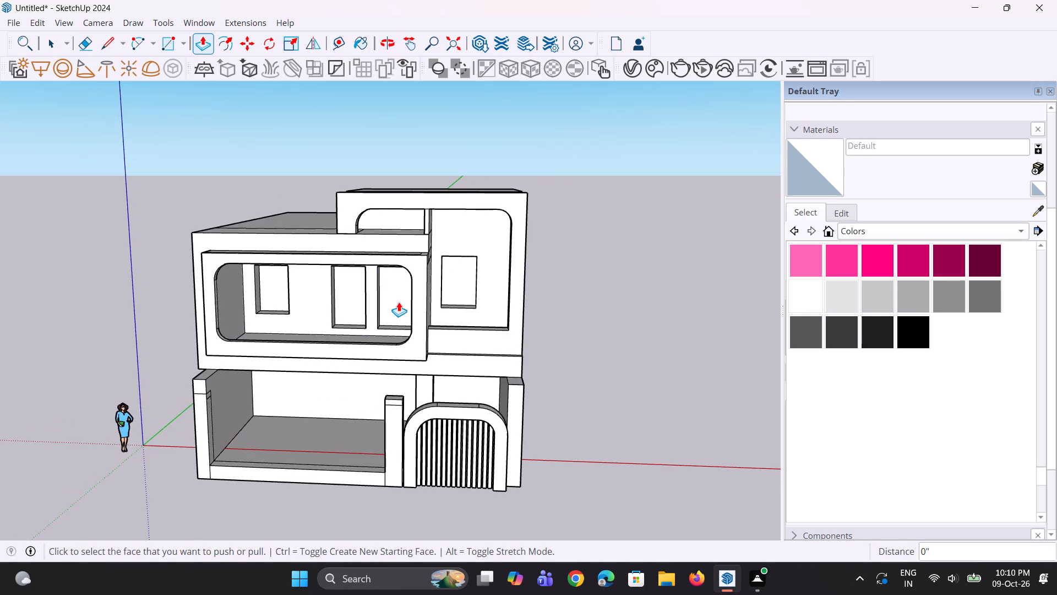
middle_drag(358, 410, 409, 342)
key(space)
key(space)
Draw an upright rectangle about 2' 7" by 5' 10" on the ground-floor back wall for an opening.
scroll(373, 360, down, 4)
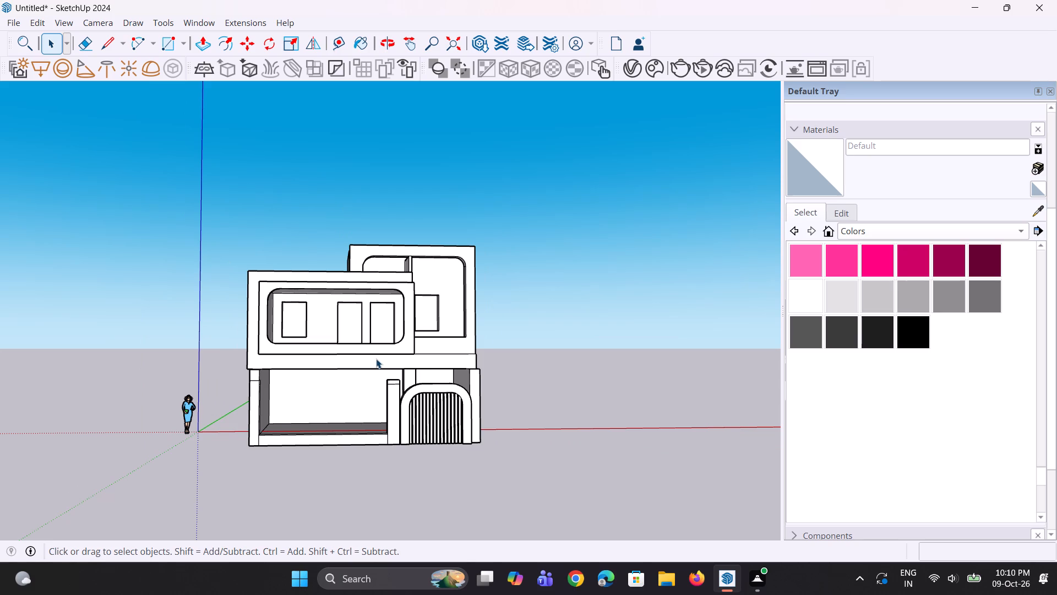
scroll(395, 378, down, 3)
middle_drag(400, 381, 400, 415)
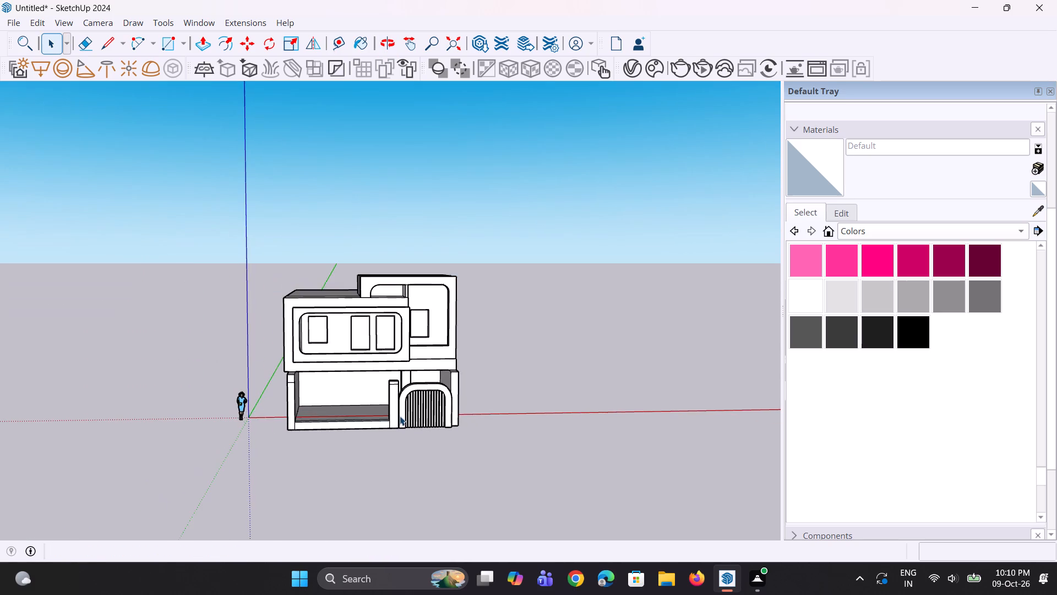
scroll(402, 416, up, 3)
middle_drag(400, 408, 434, 446)
scroll(420, 385, up, 4)
middle_drag(318, 407, 303, 348)
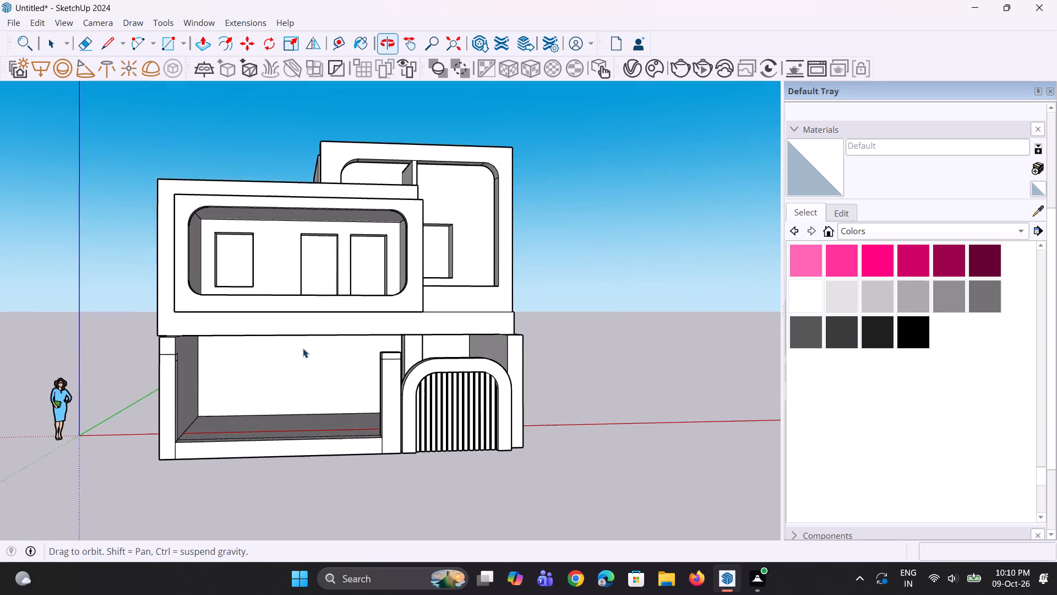
scroll(296, 362, up, 2)
key(r)
scroll(266, 383, up, 1)
middle_drag(266, 388, 266, 366)
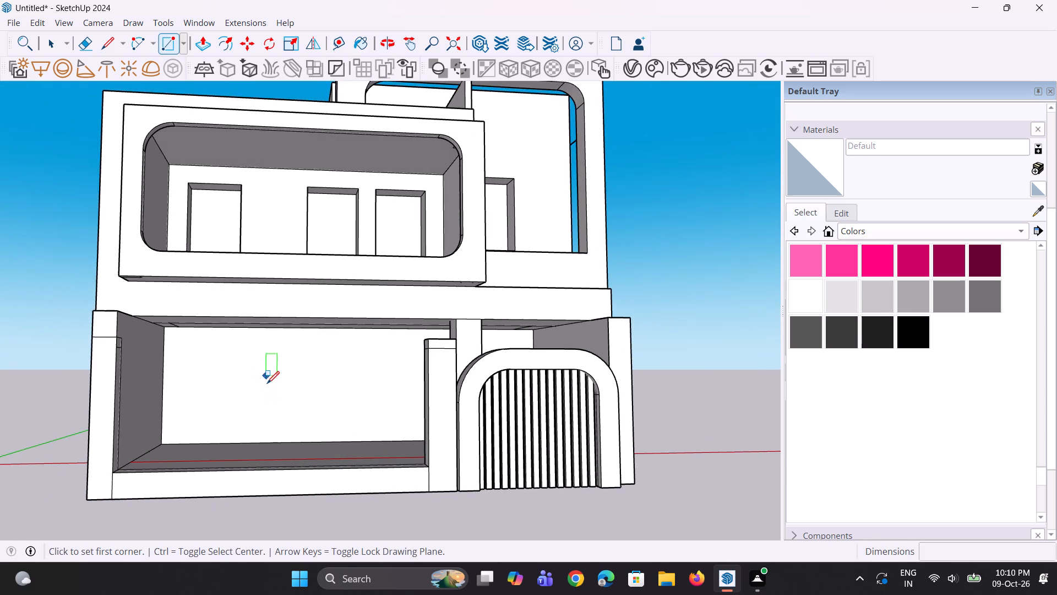
scroll(267, 385, up, 4)
click(203, 446)
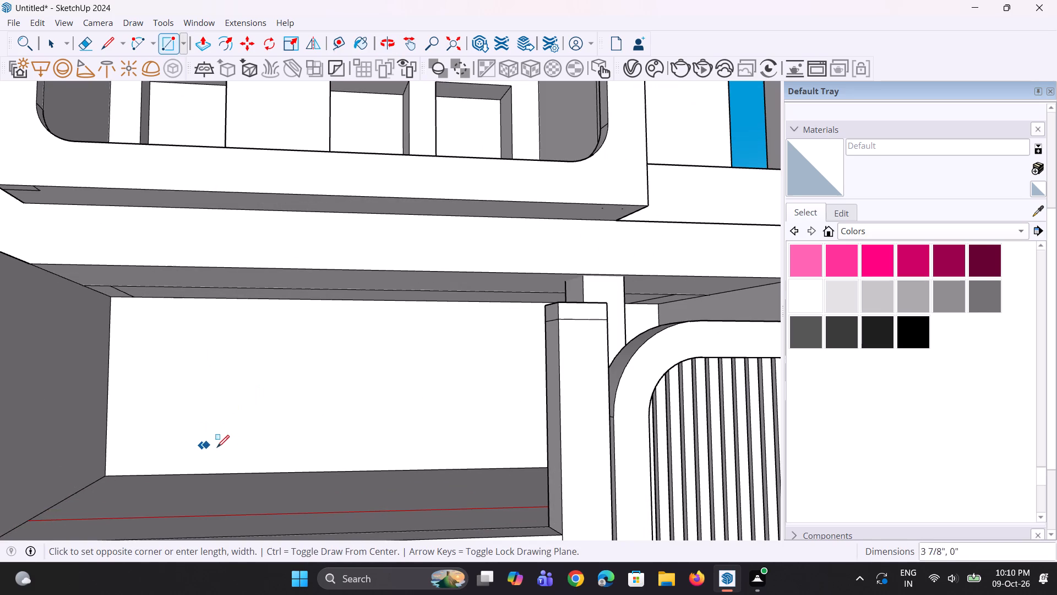
click(253, 336)
Move the new rectangle down the ground-floor back wall by about 4 1/2".
middle_drag(253, 408, 244, 485)
scroll(228, 425, up, 3)
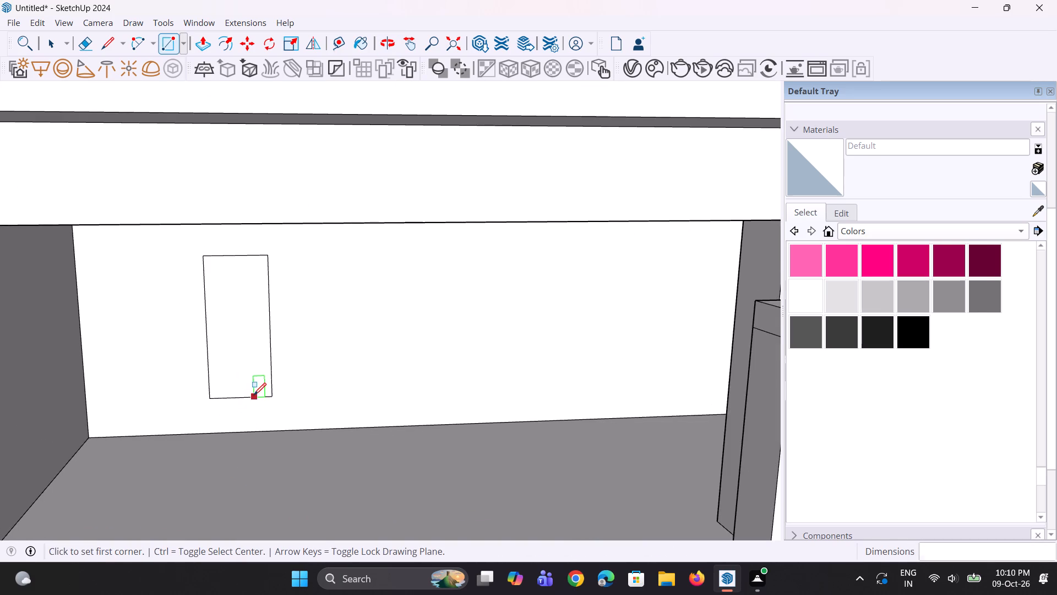
key(space)
click(246, 396)
click(248, 378)
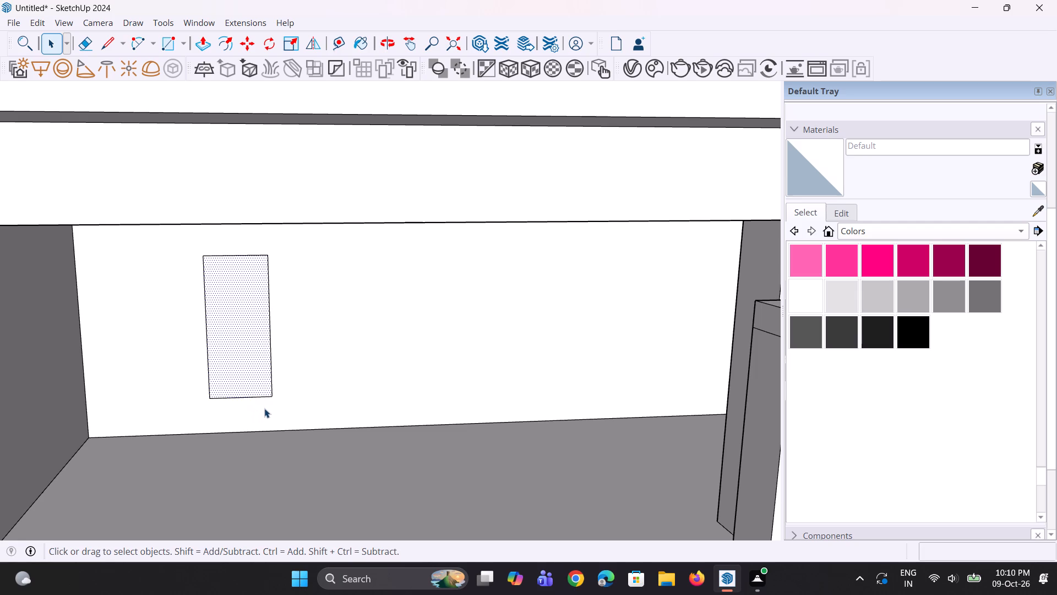
key(m)
middle_drag(265, 408, 276, 355)
click(271, 396)
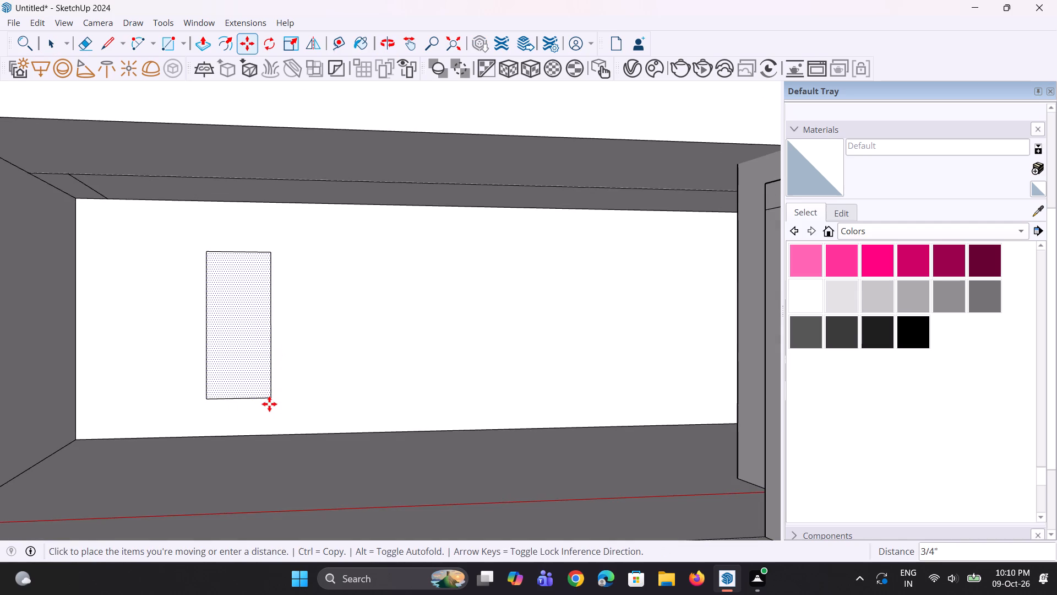
click(269, 408)
click(269, 408)
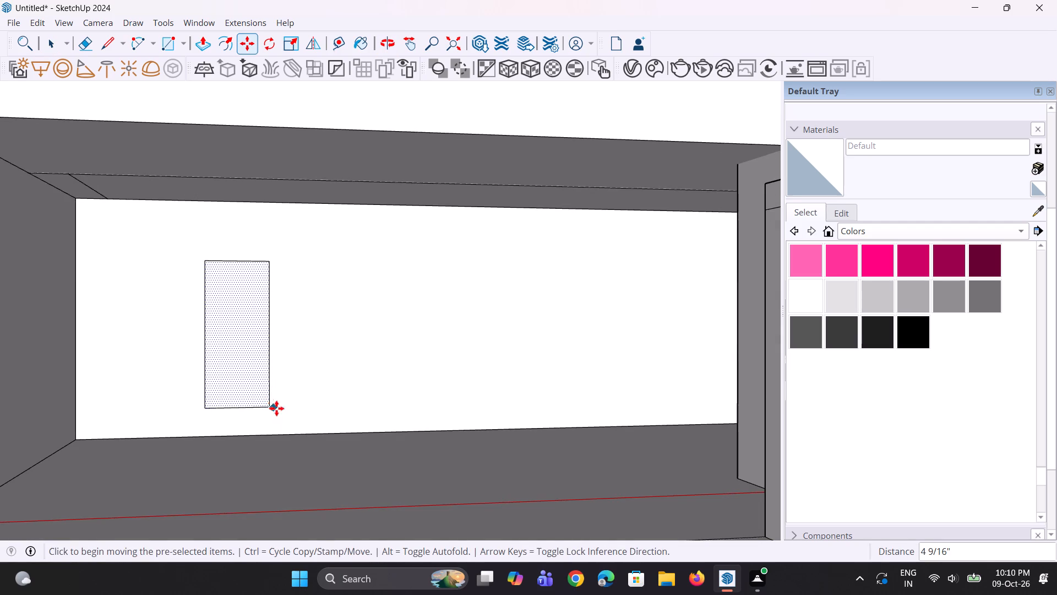
key(space)
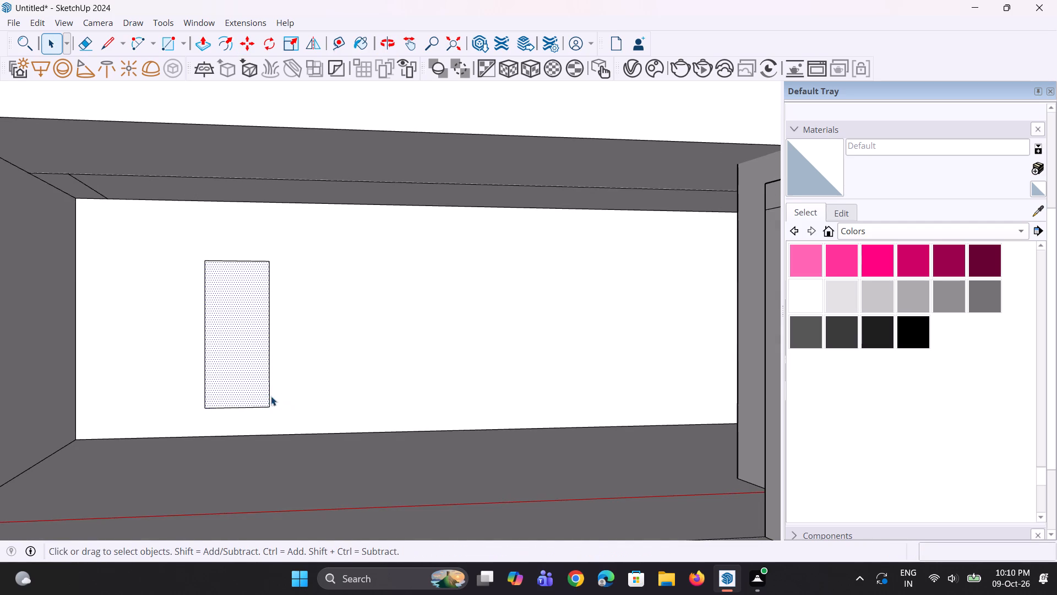
Move the rectangle horizontally along the back wall about 1' 9" toward the arched gate.
key(m)
click(266, 407)
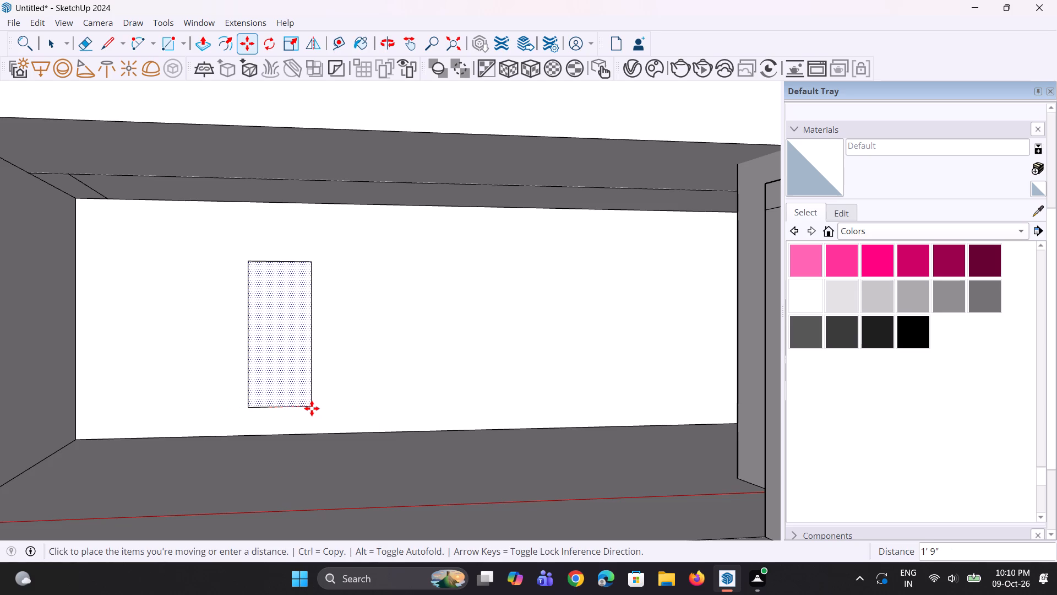
click(312, 408)
scroll(312, 408, down, 6)
middle_drag(312, 406, 303, 435)
key(space)
key(space)
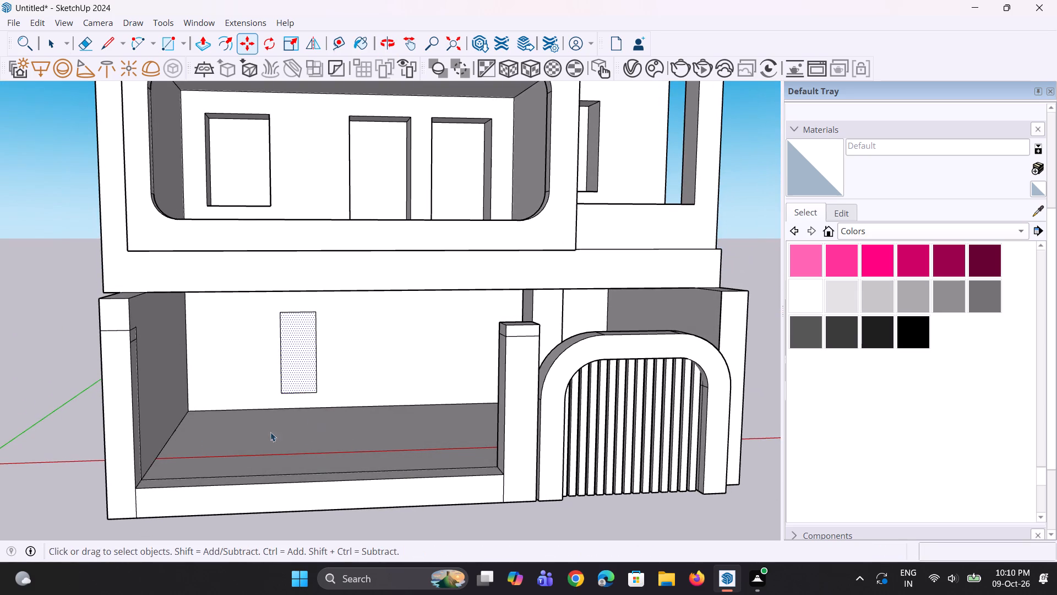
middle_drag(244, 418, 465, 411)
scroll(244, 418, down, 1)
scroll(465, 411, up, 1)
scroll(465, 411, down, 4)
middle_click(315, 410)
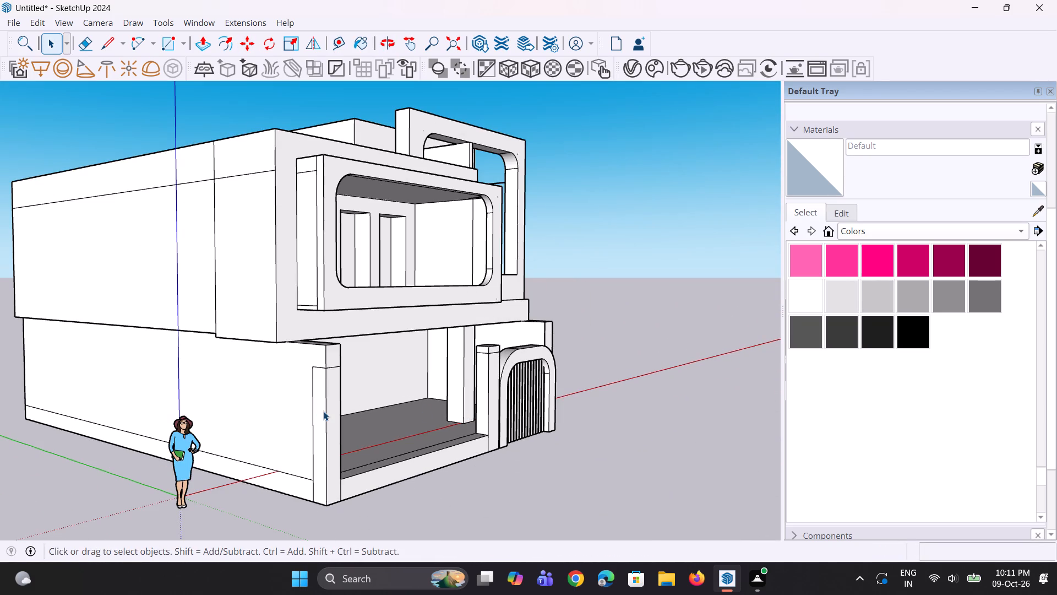
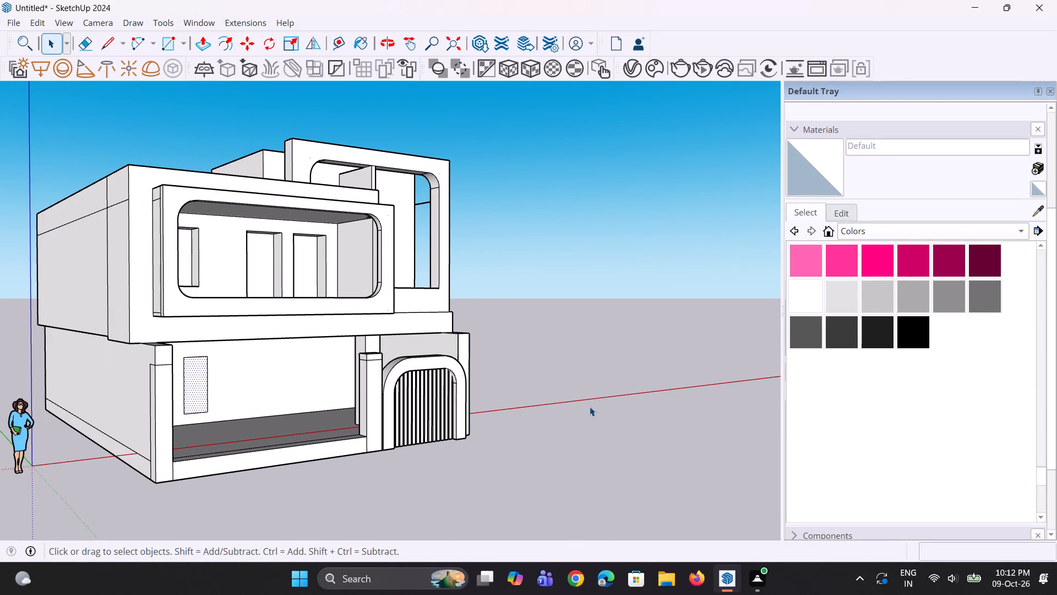
Examine the house façade and its wall openings from the side, the front and above.
middle_drag(584, 409, 575, 423)
scroll(584, 409, down, 1)
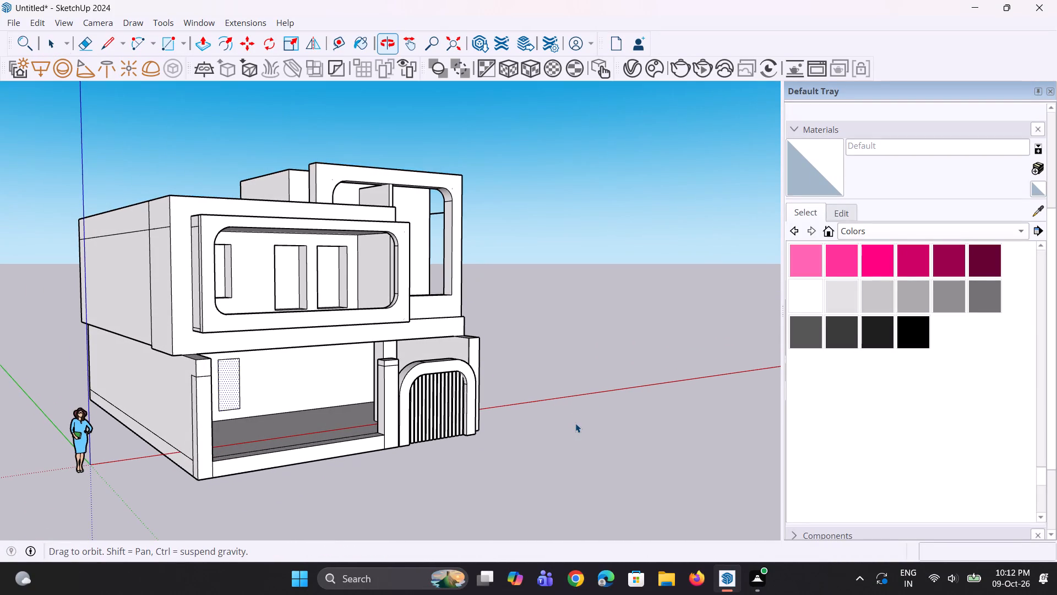
scroll(542, 421, up, 1)
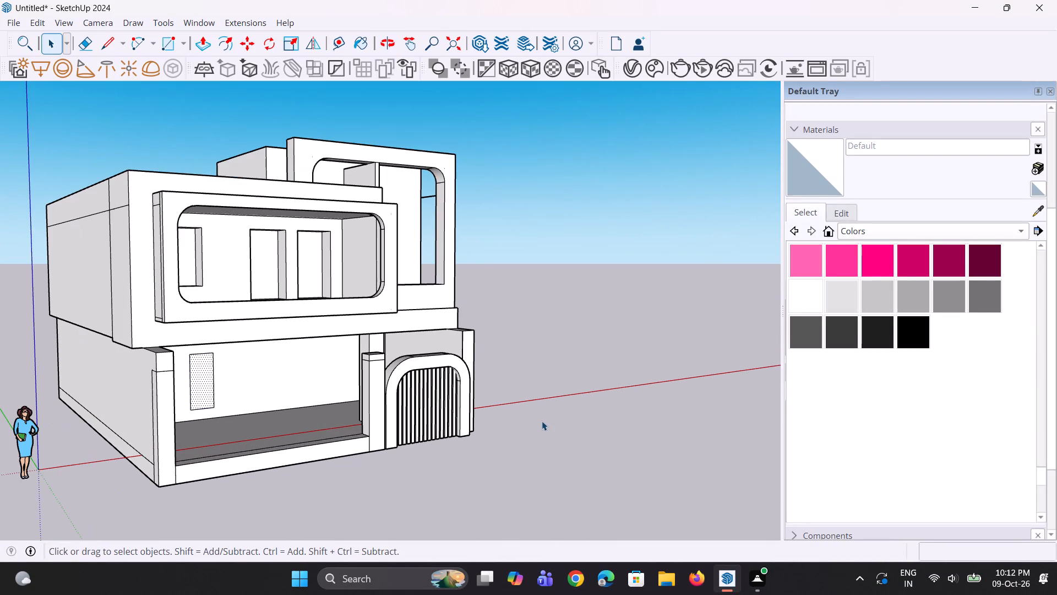
scroll(542, 421, down, 3)
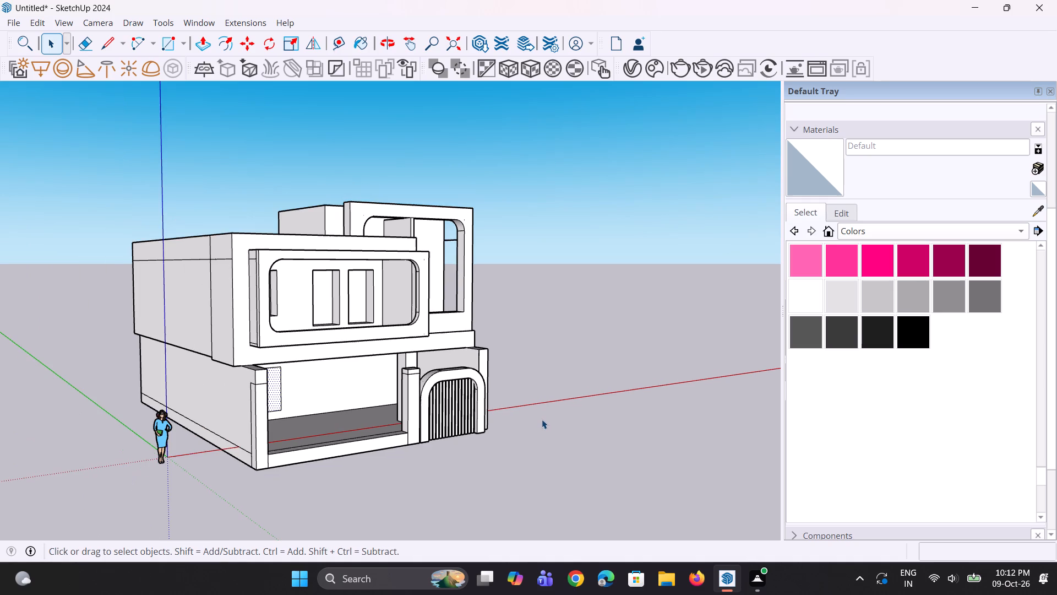
middle_drag(543, 419, 512, 412)
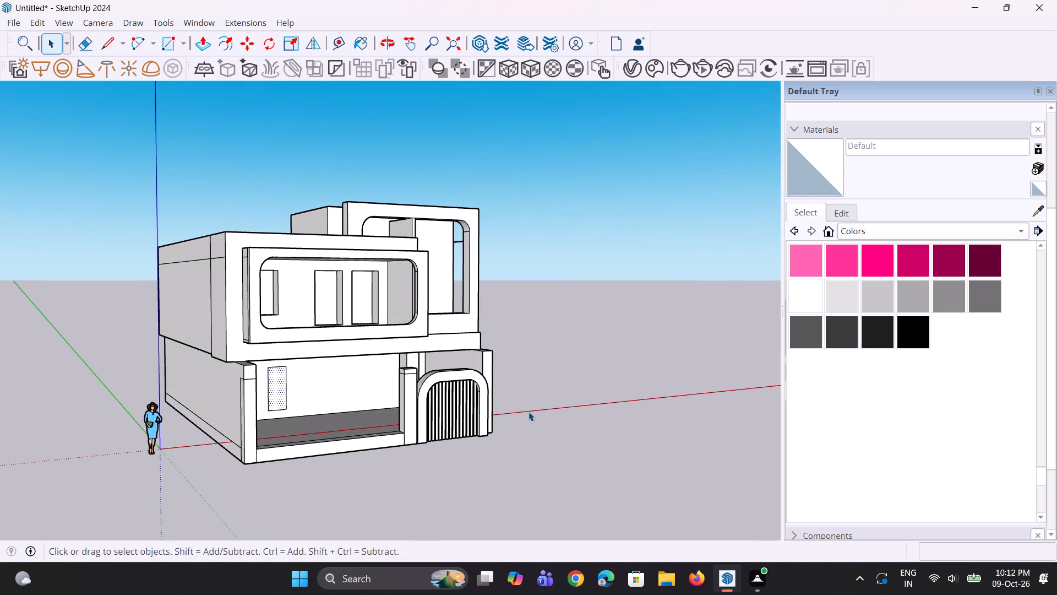
scroll(528, 412, up, 1)
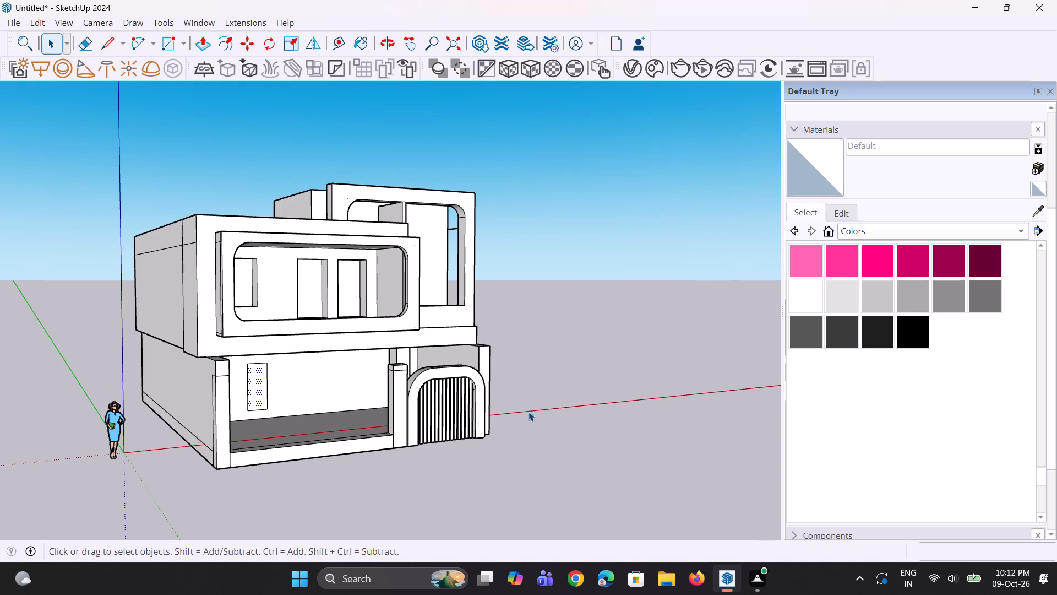
scroll(528, 412, up, 1)
scroll(531, 410, down, 3)
middle_drag(531, 410, 462, 388)
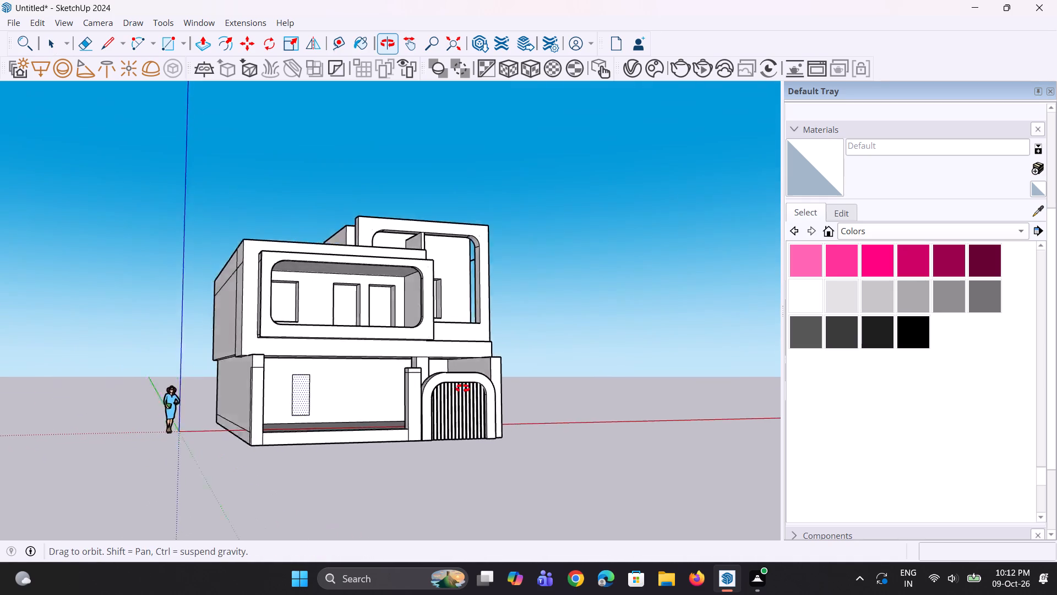
middle_drag(462, 388, 438, 409)
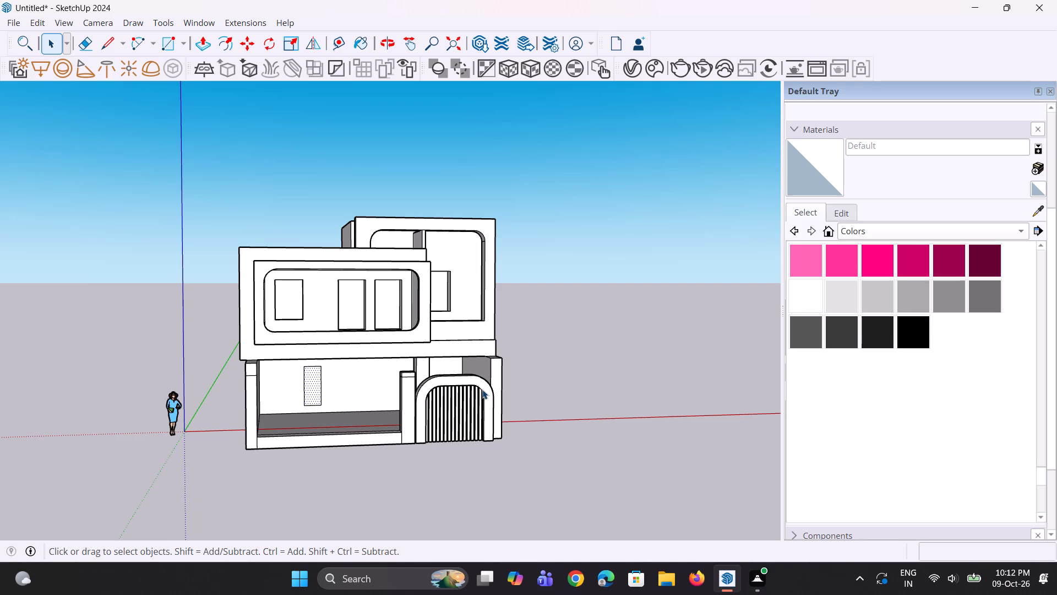
middle_drag(619, 322, 554, 365)
scroll(619, 322, down, 1)
scroll(515, 355, down, 2)
middle_drag(496, 345, 494, 359)
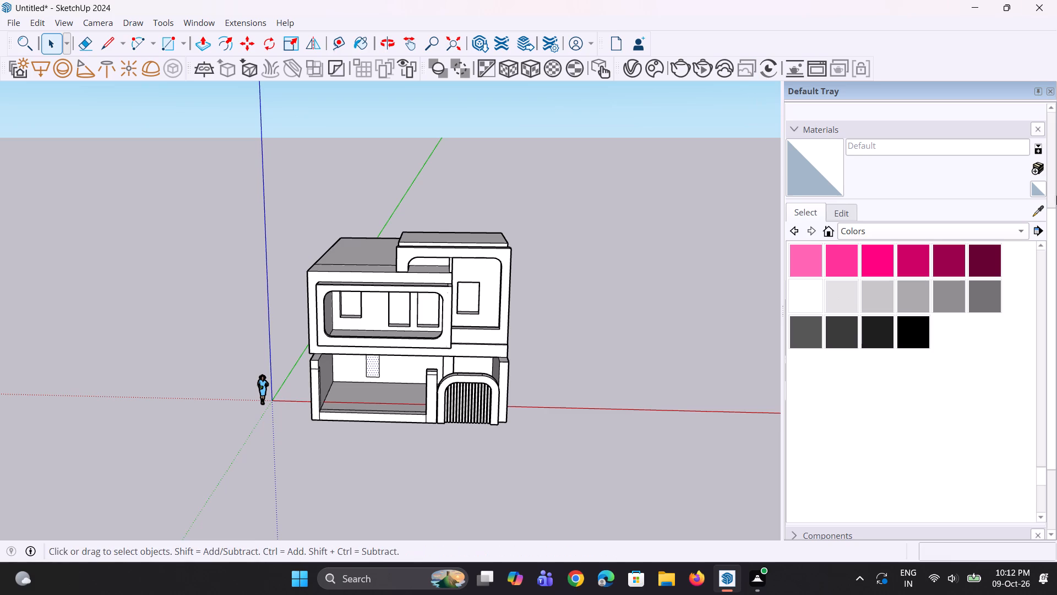
Import the Group_78 window model from the Downloads folder and place it on the ground beside the house.
click(12, 22)
click(69, 210)
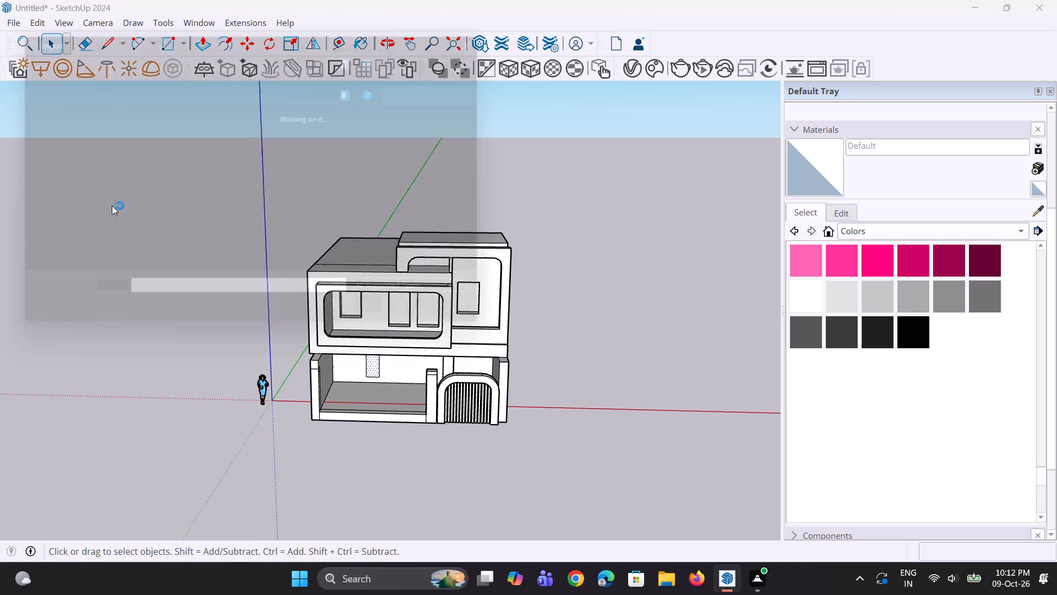
click(49, 191)
scroll(292, 209, down, 2)
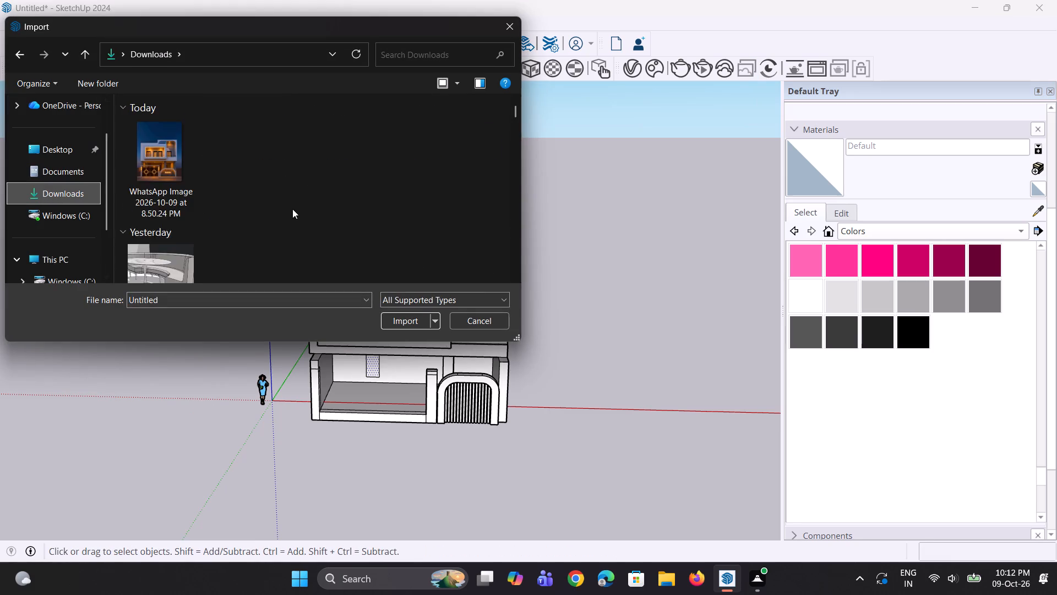
scroll(292, 209, down, 20)
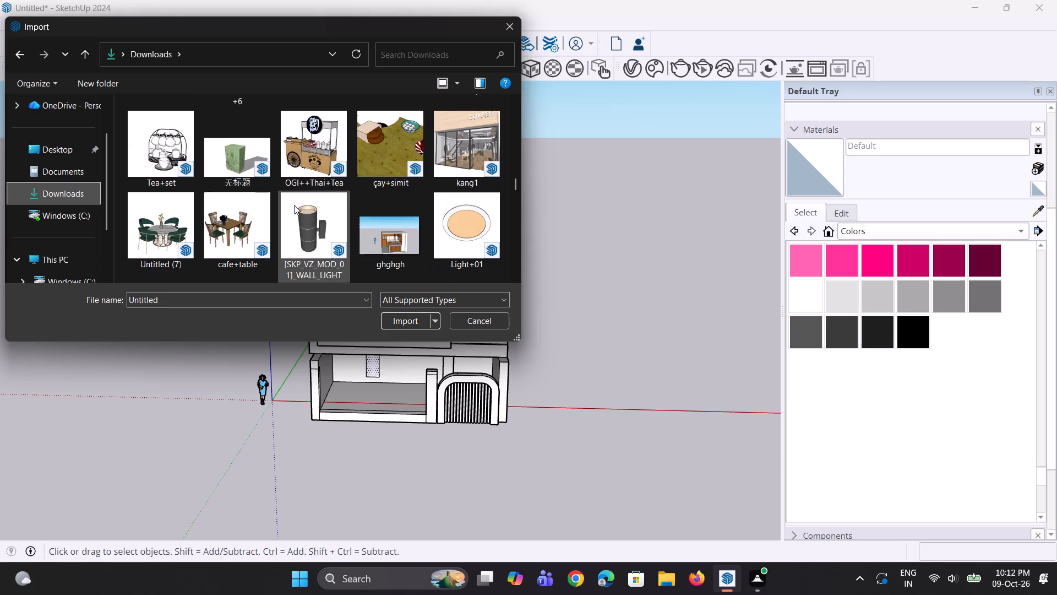
scroll(294, 205, down, 7)
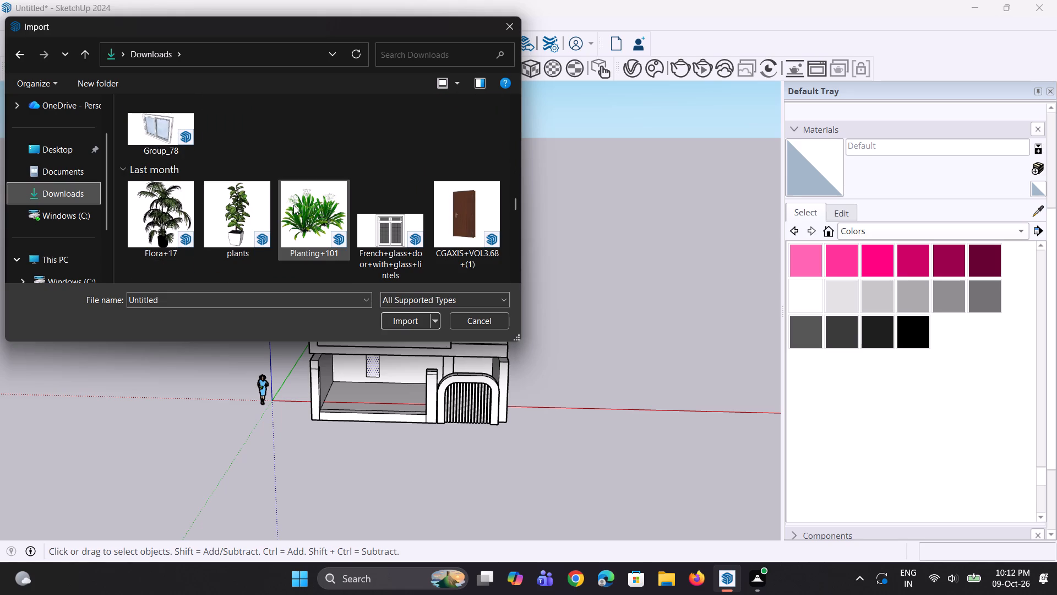
scroll(319, 221, up, 2)
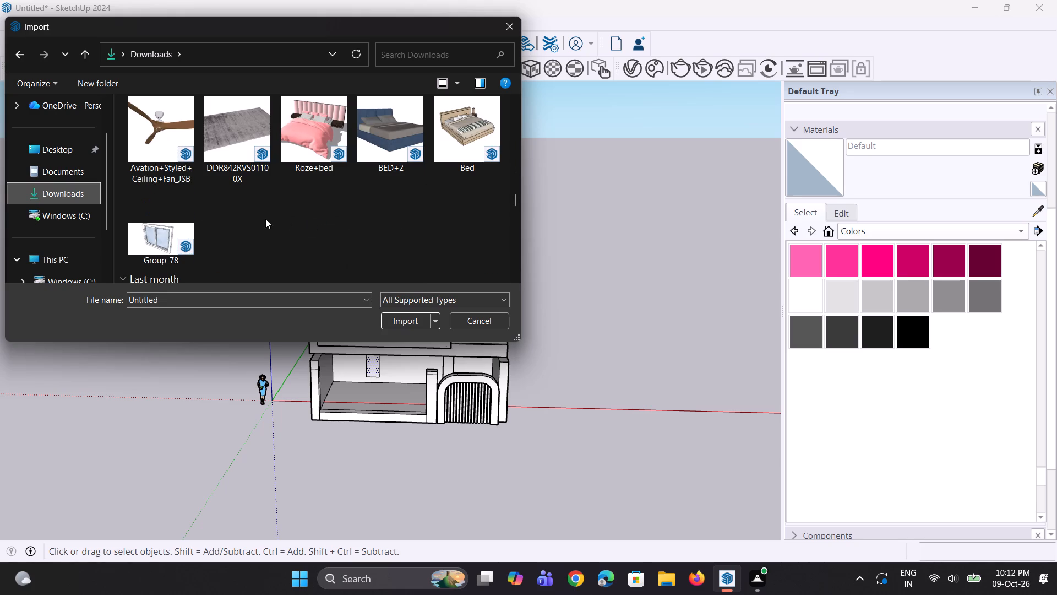
drag(154, 233, 581, 316)
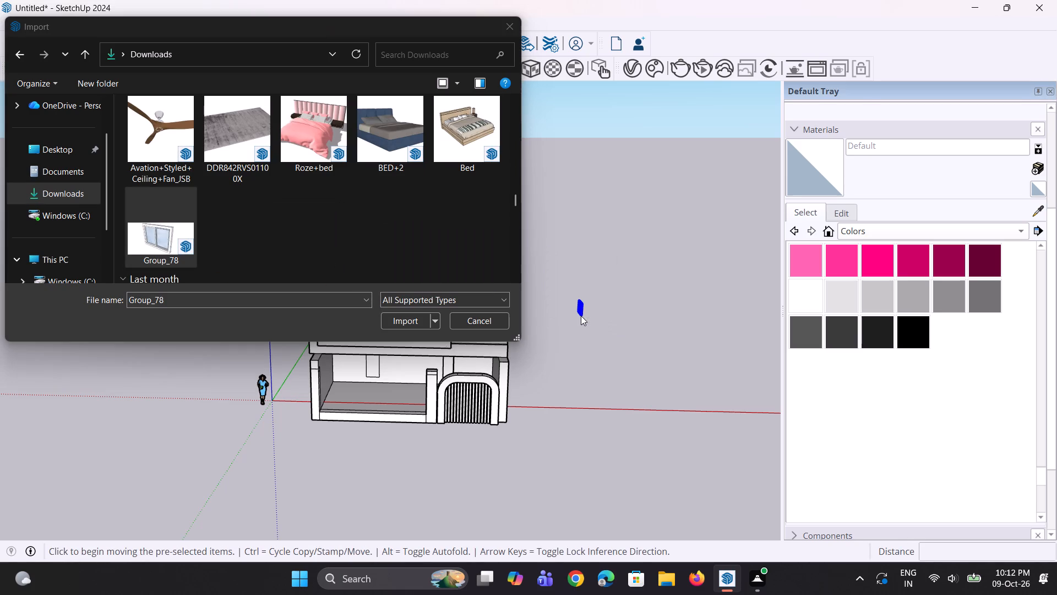
Import the wooden door model CGAXIS+VOL3.68+(1) from Downloads into the scene and close the import dialog.
scroll(377, 227, down, 2)
drag(456, 218, 630, 395)
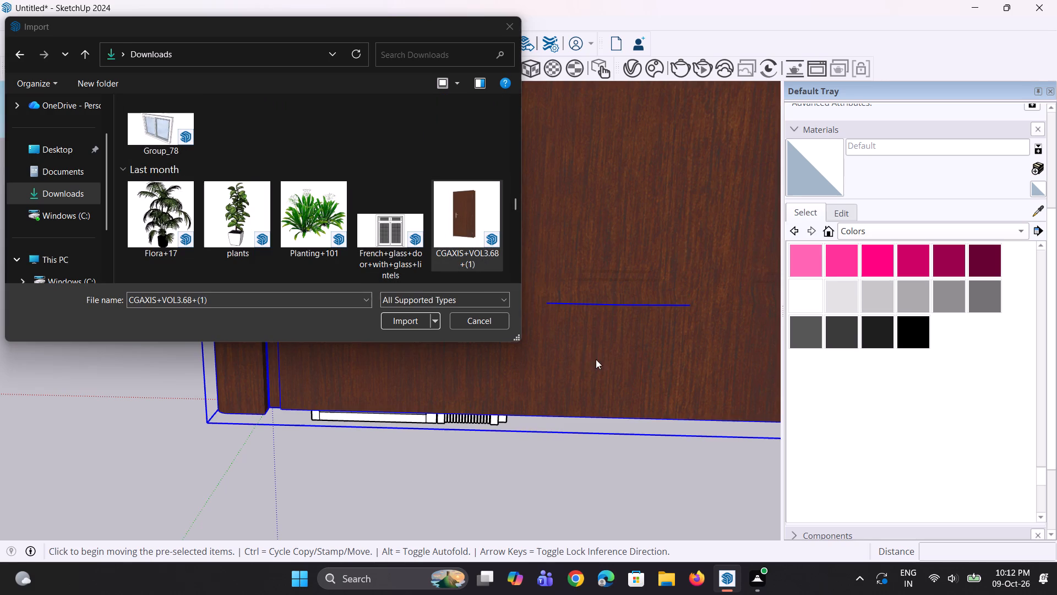
click(521, 31)
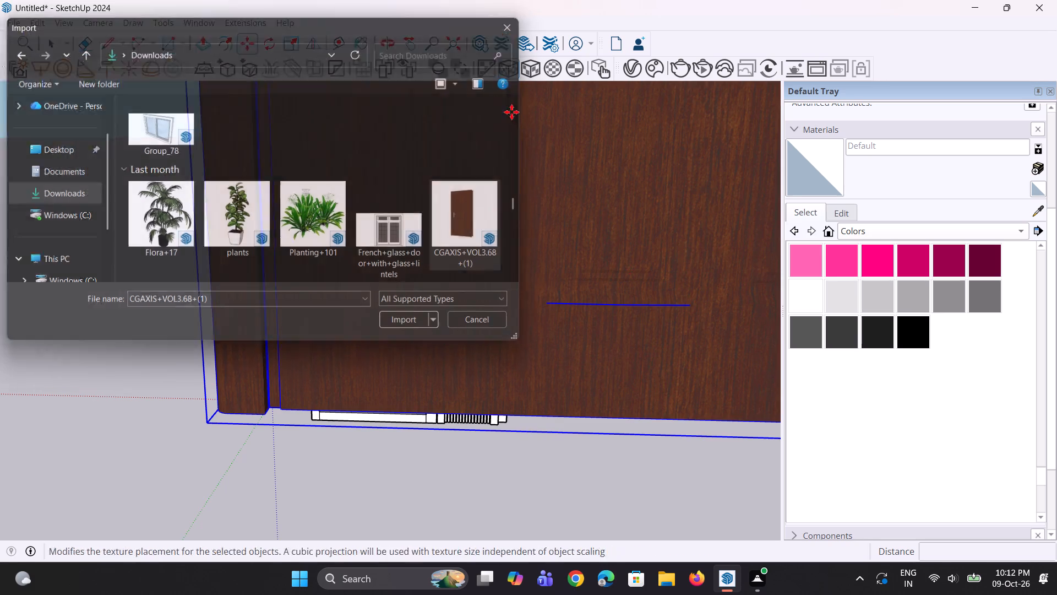
Scale the oversized imported wooden door down uniformly from its upper corner.
scroll(404, 374, down, 19)
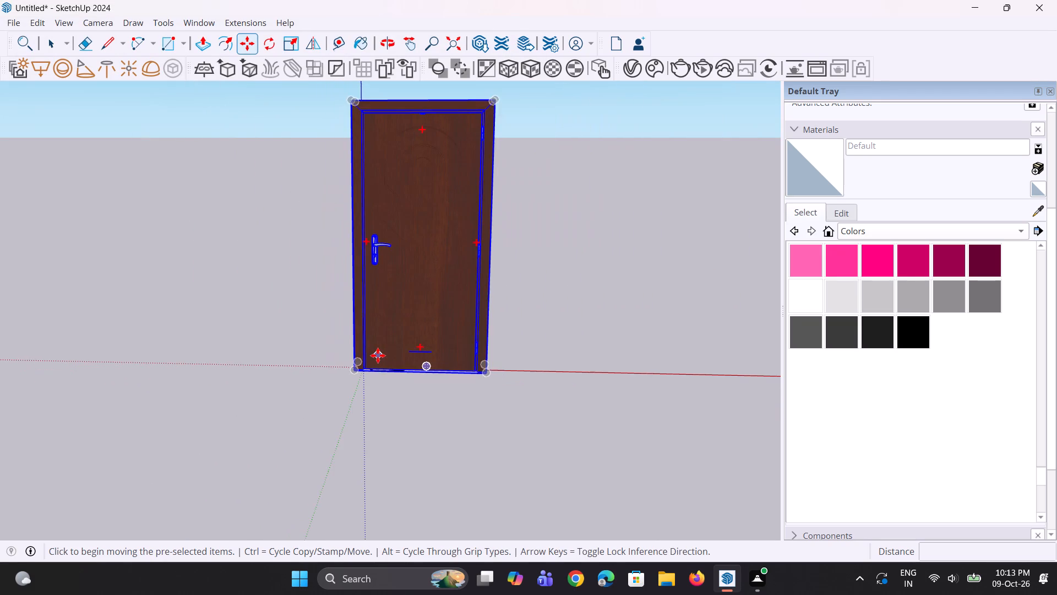
scroll(378, 355, down, 9)
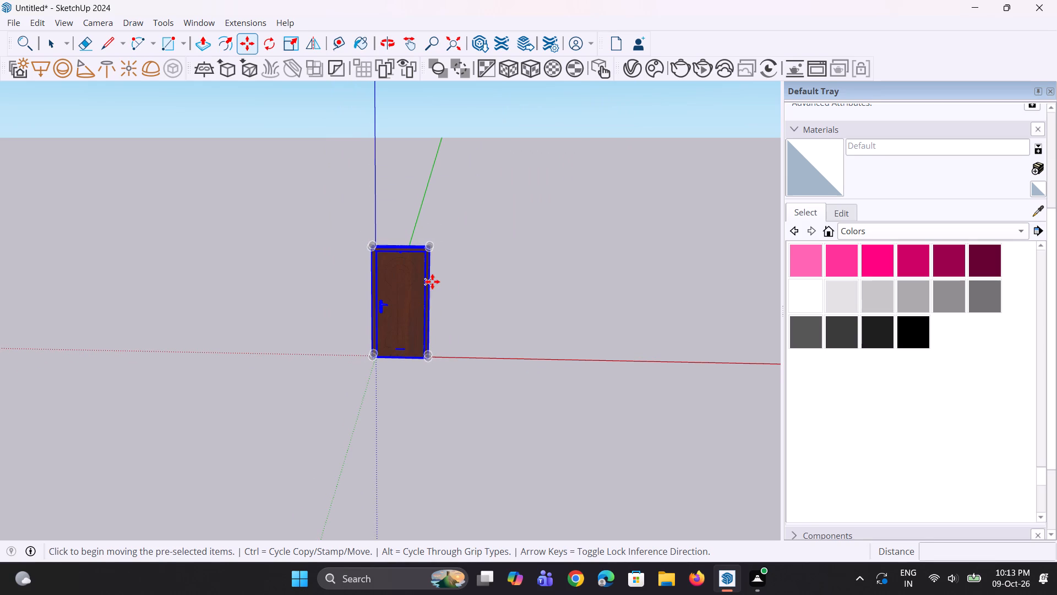
key(s)
scroll(445, 263, up, 5)
click(423, 240)
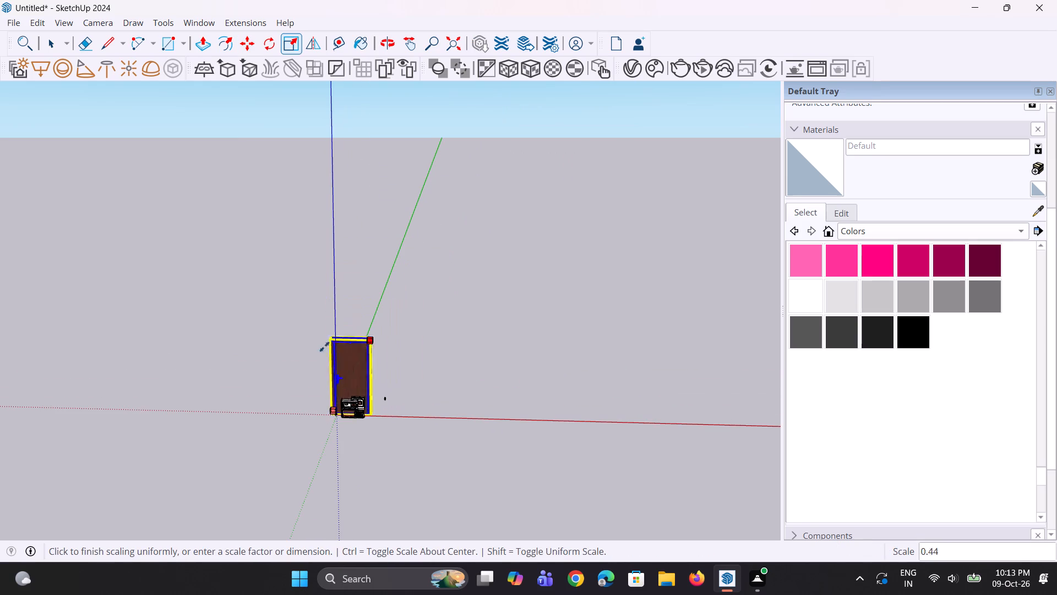
click(314, 396)
Scale the wooden door down uniformly again, to less than one storey of the house in height.
middle_drag(351, 409, 459, 387)
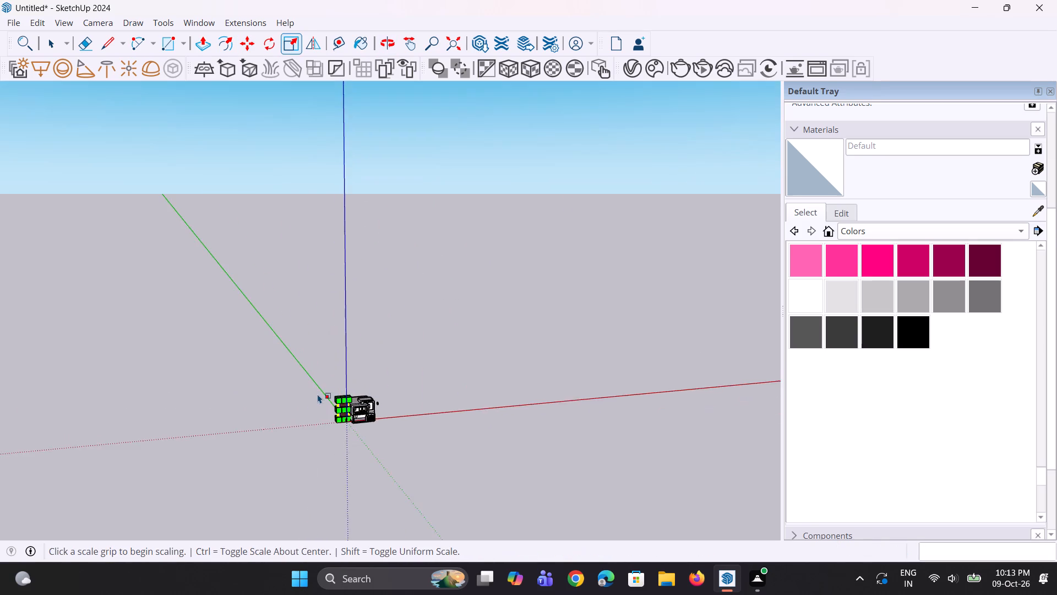
scroll(318, 394, up, 11)
middle_drag(383, 411, 287, 405)
scroll(309, 447, up, 7)
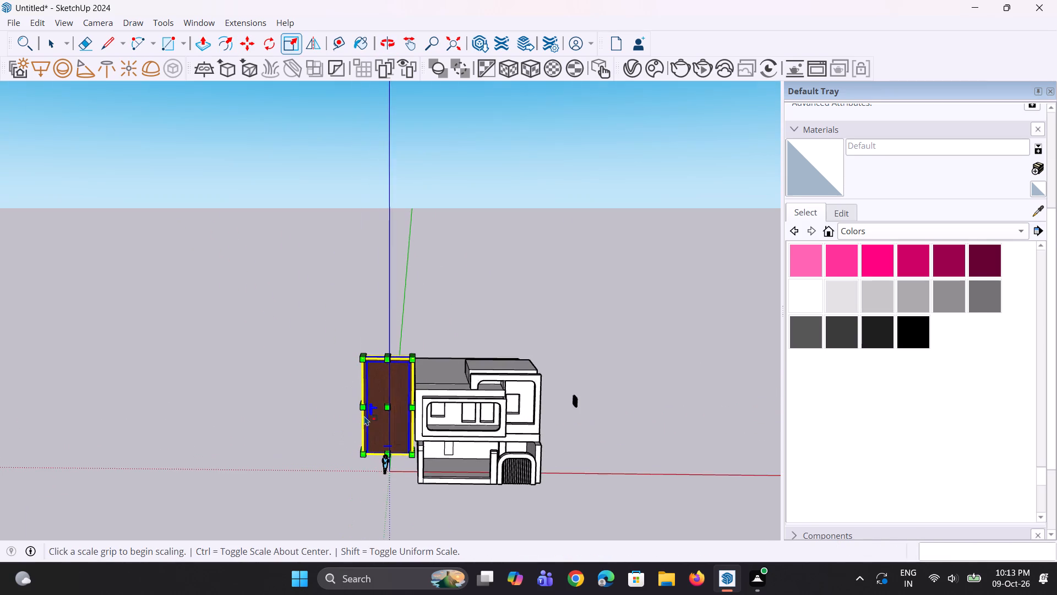
key(s)
click(419, 355)
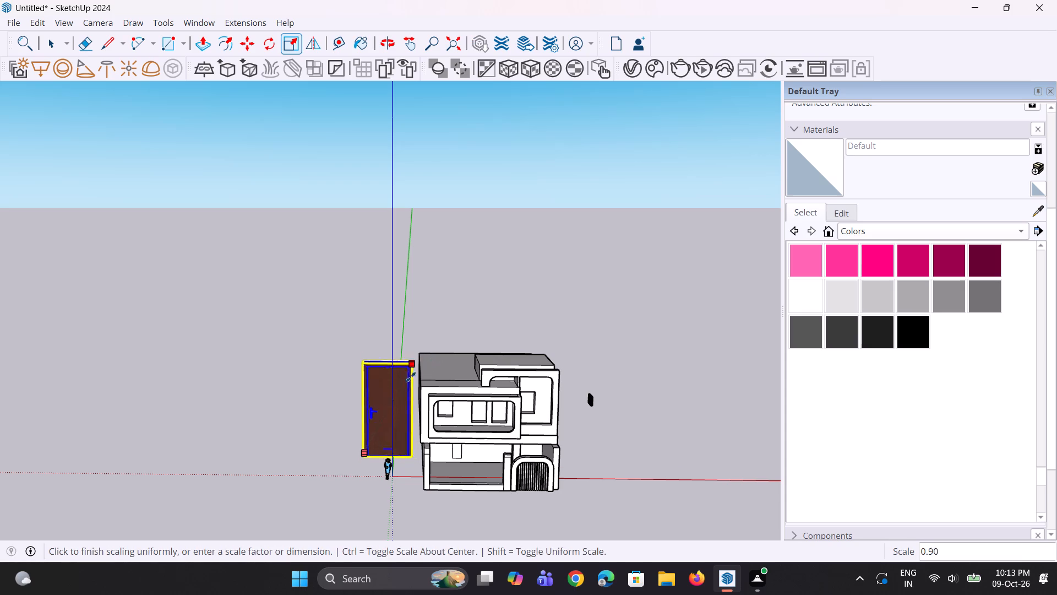
click(384, 427)
Move the imported window about 112' 7" across the front of the house to beside the human figure and door.
middle_drag(728, 460, 671, 459)
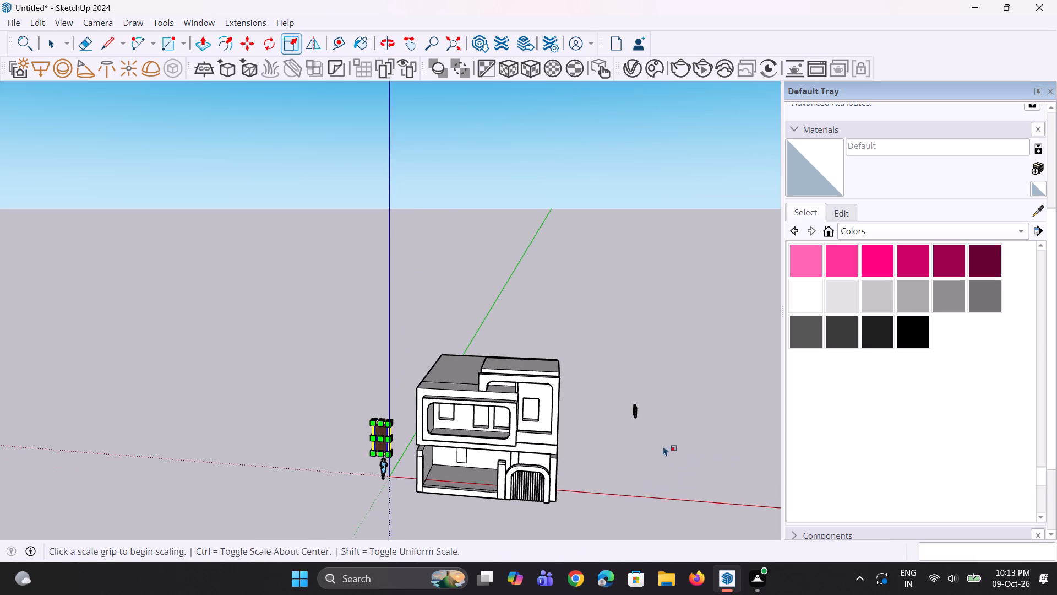
scroll(662, 442, up, 2)
key(space)
click(635, 410)
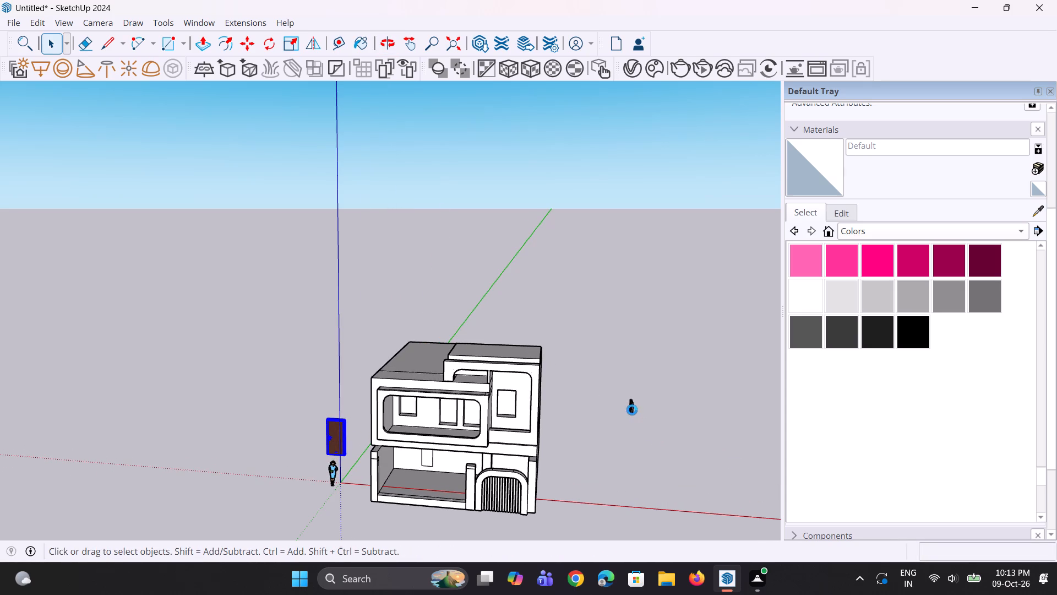
click(632, 410)
key(m)
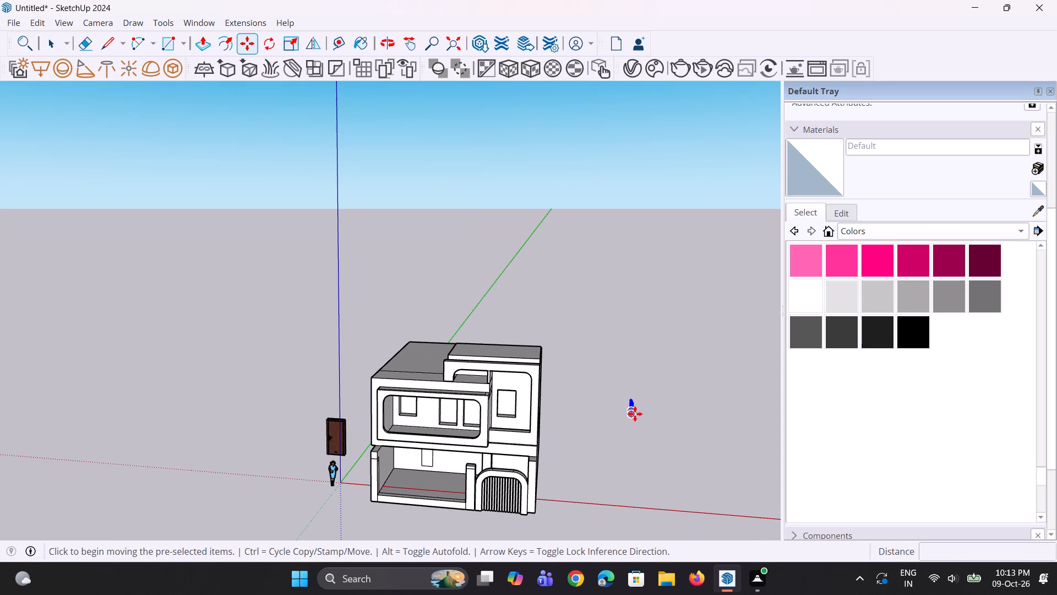
click(635, 414)
scroll(287, 501, up, 2)
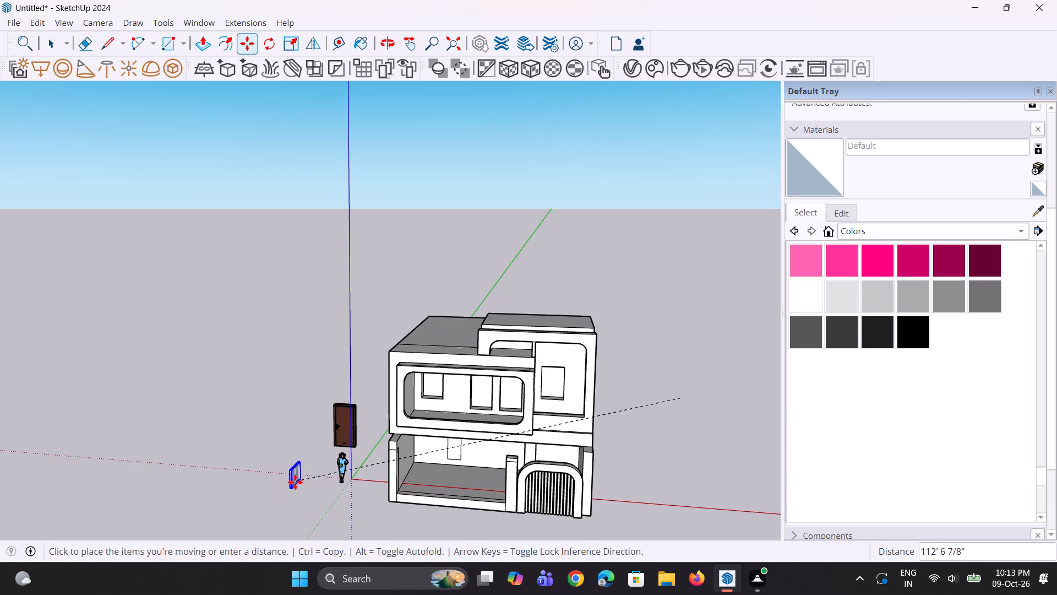
click(295, 482)
Examine the orientation and size of the imported window and door relative to the house from several angles.
middle_drag(310, 492, 366, 482)
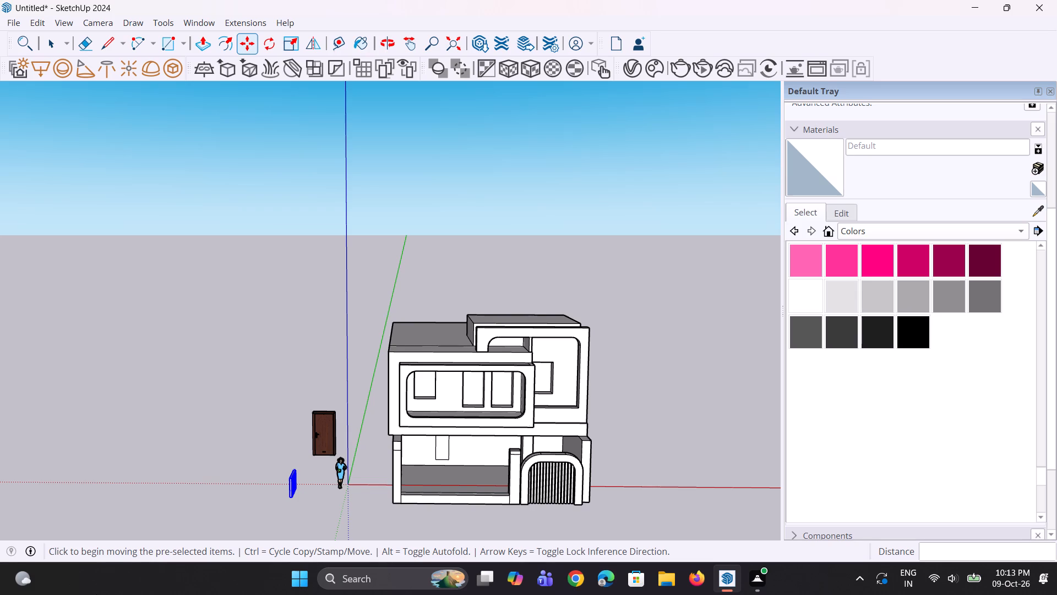
middle_drag(271, 433, 248, 339)
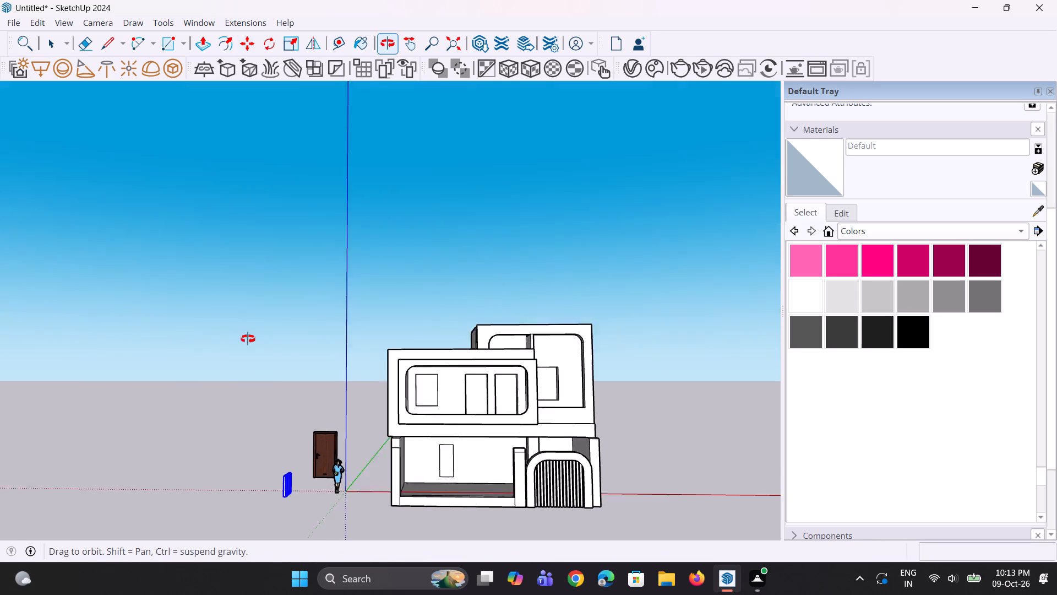
middle_drag(248, 339, 247, 340)
scroll(265, 490, up, 3)
middle_drag(309, 509, 345, 534)
scroll(285, 483, down, 4)
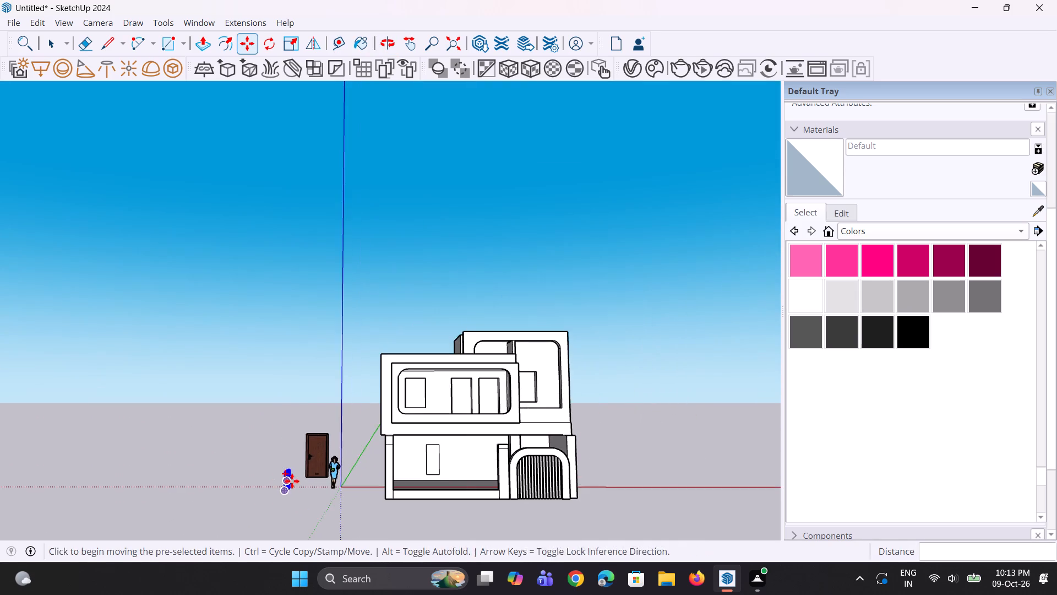
middle_drag(292, 481, 314, 506)
scroll(303, 510, up, 7)
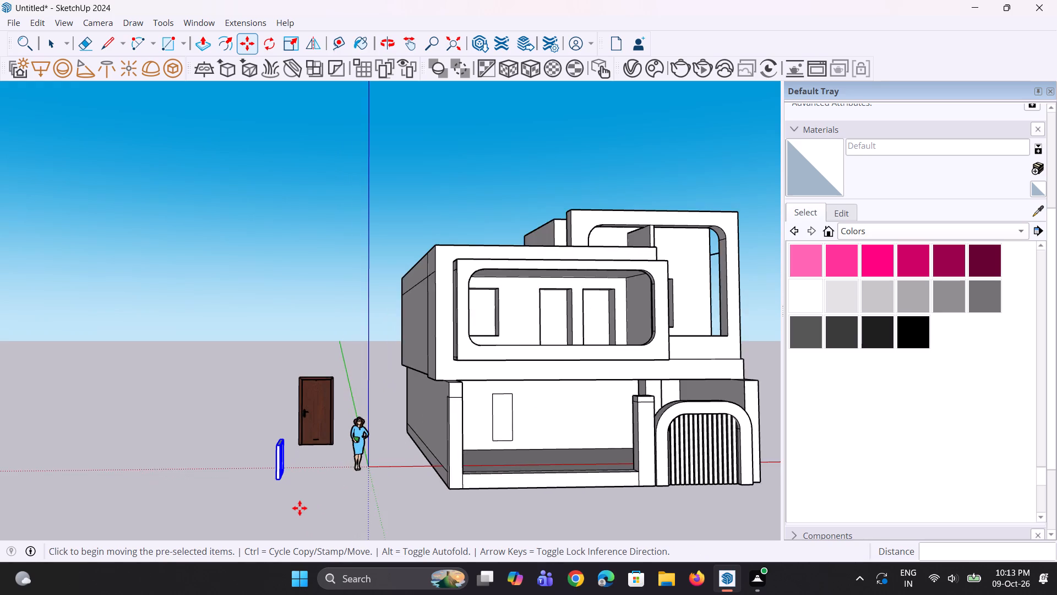
scroll(299, 508, up, 1)
scroll(298, 501, down, 2)
middle_drag(298, 499, 308, 491)
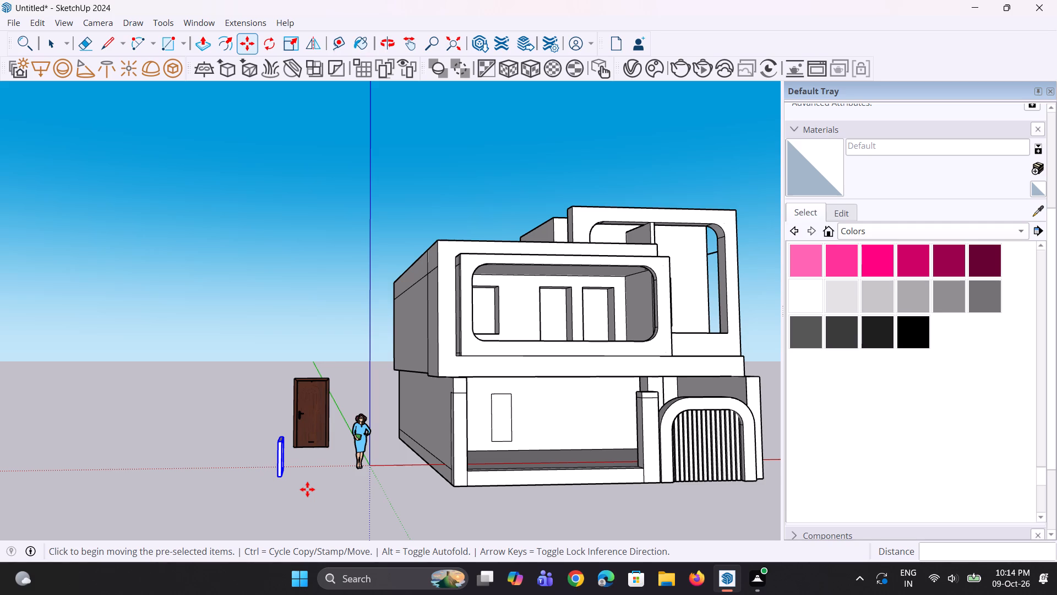
scroll(213, 468, down, 3)
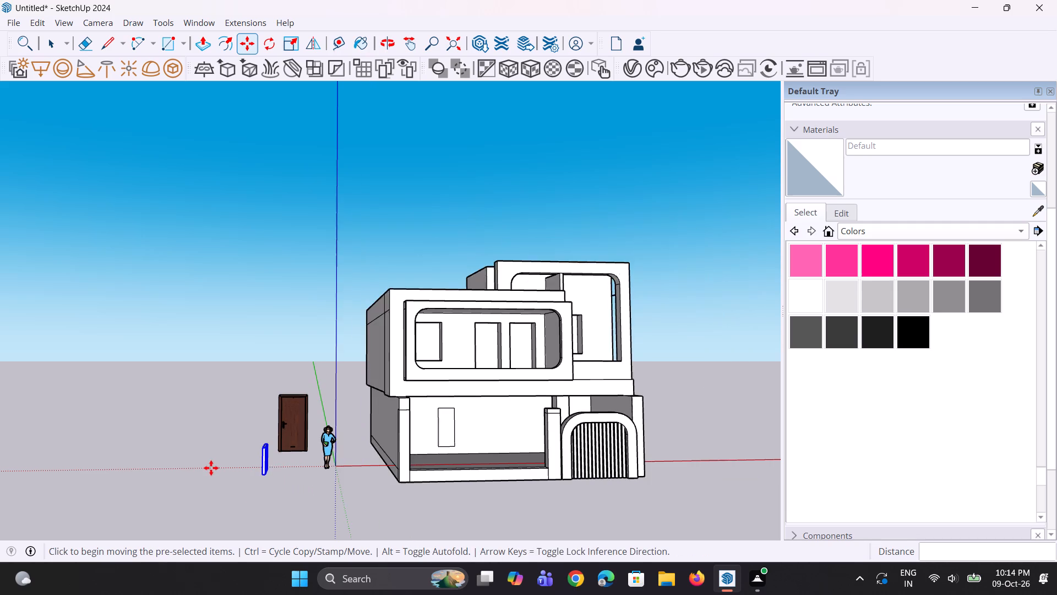
middle_drag(217, 484, 232, 542)
scroll(197, 422, down, 3)
middle_drag(213, 469, 218, 459)
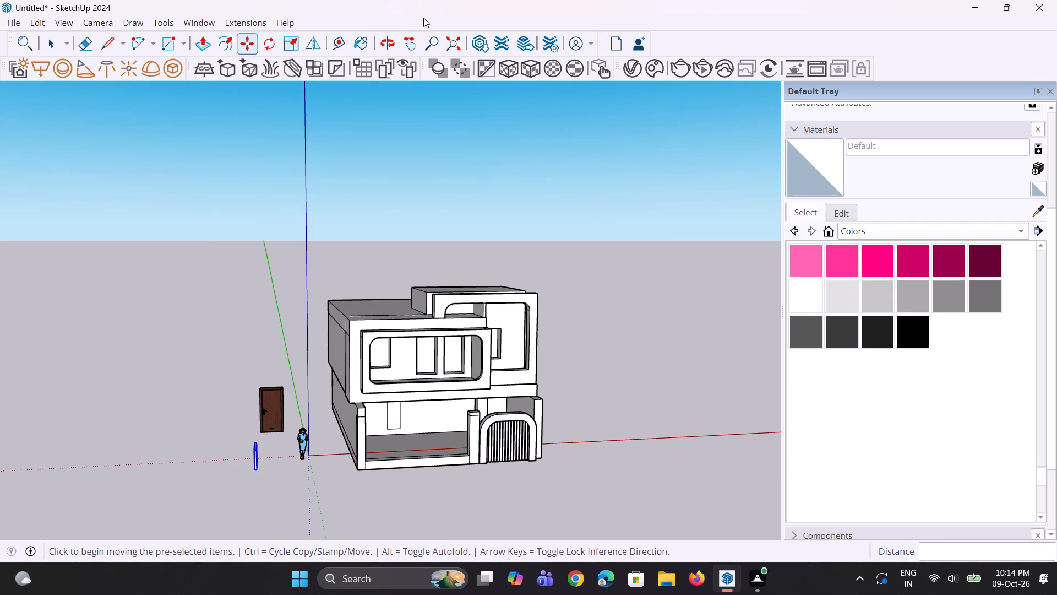
Rotate the imported window 90 degrees about the vertical axis so that it faces the front like the door.
click(276, 44)
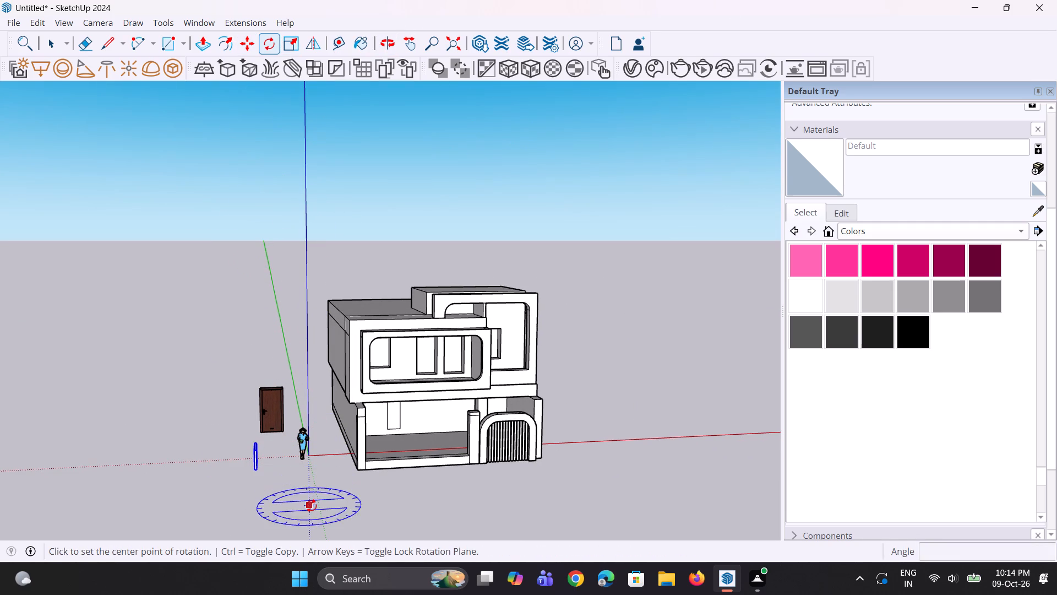
click(311, 510)
click(417, 504)
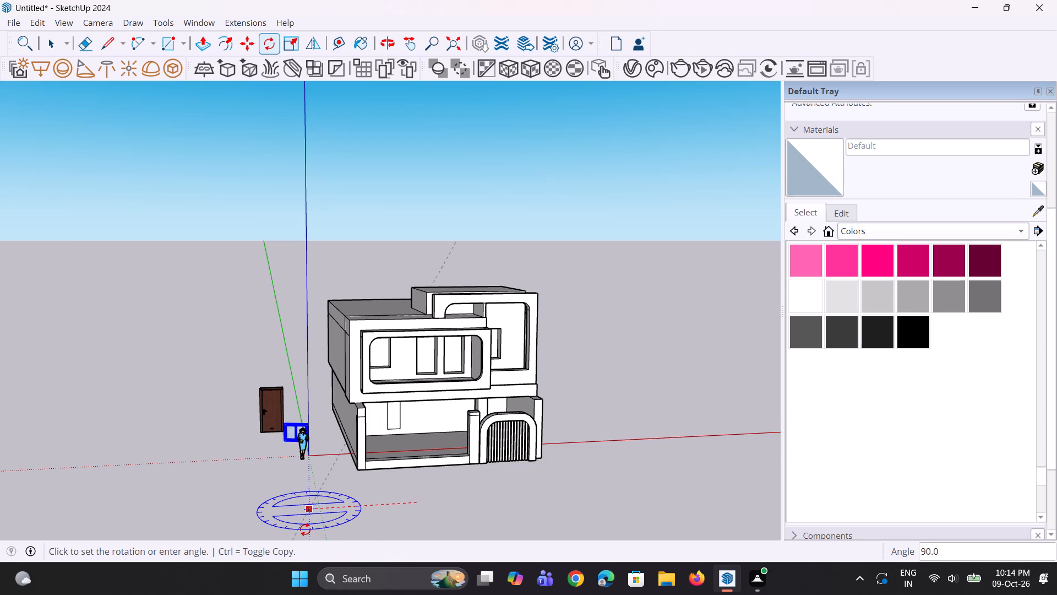
click(312, 533)
Examine the rotated window's orientation and size against the door, the human figure and the house openings.
scroll(254, 480, up, 3)
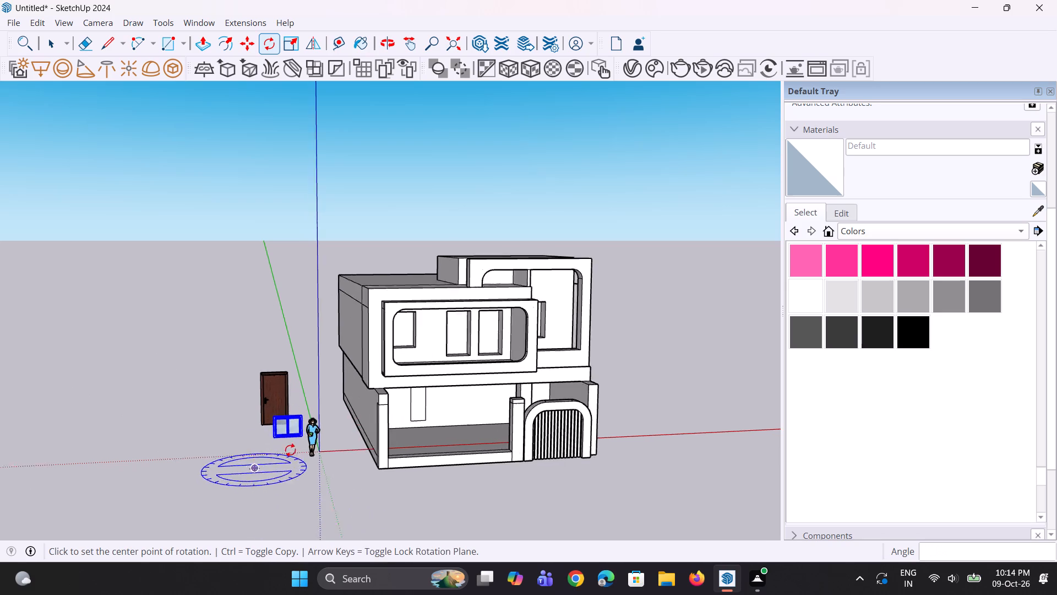
scroll(290, 450, up, 3)
middle_drag(319, 445, 331, 469)
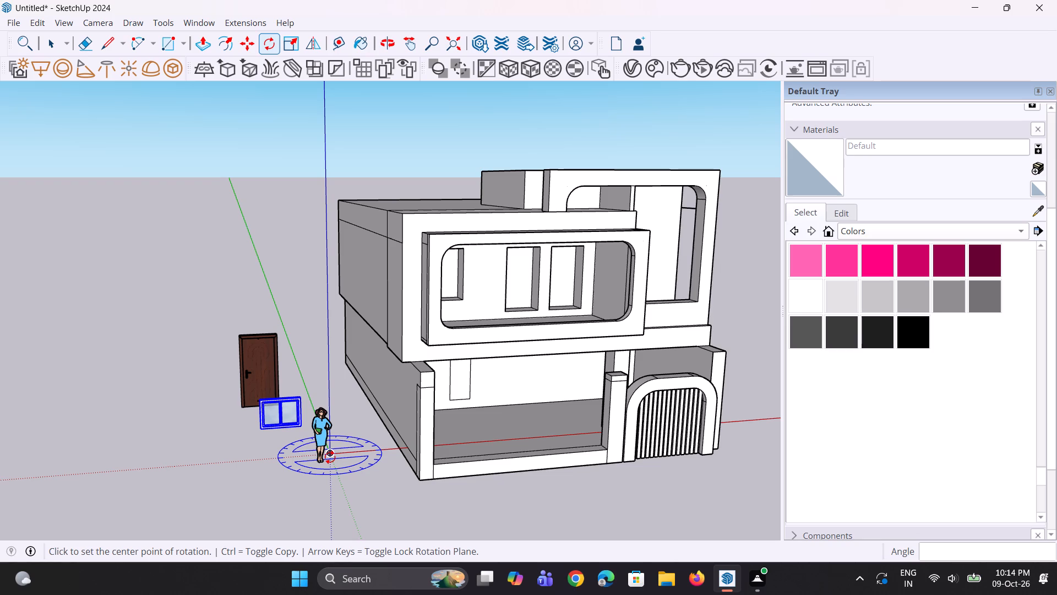
scroll(328, 456, down, 1)
middle_drag(326, 455, 291, 453)
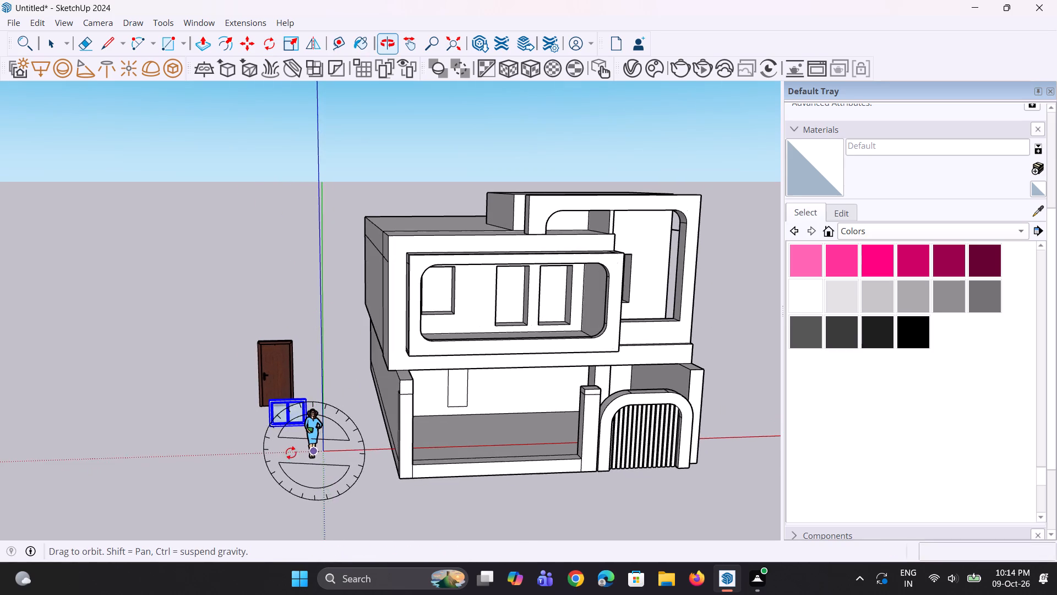
scroll(287, 449, up, 5)
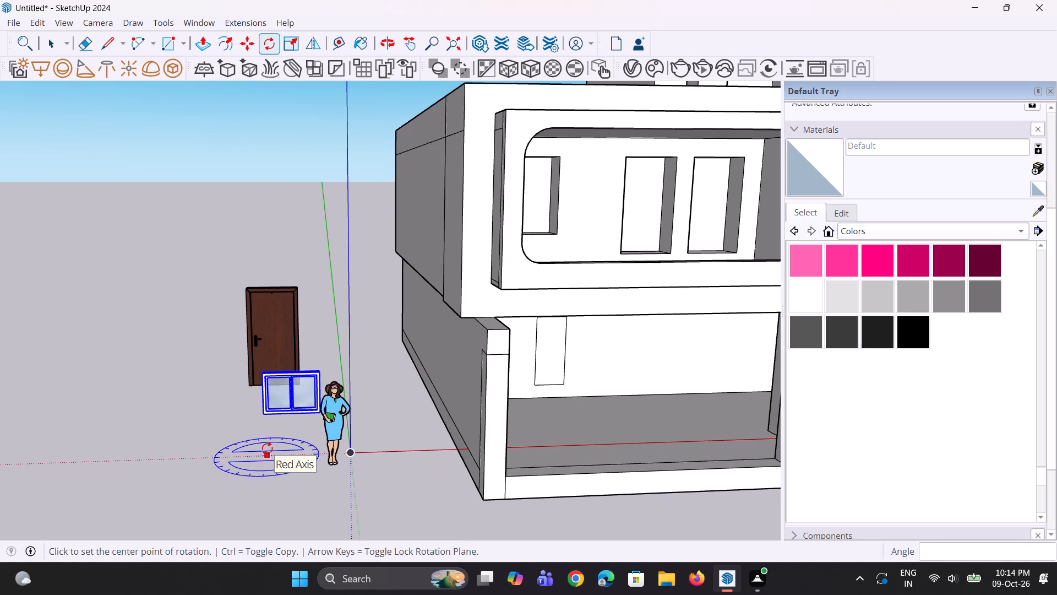
scroll(267, 448, up, 2)
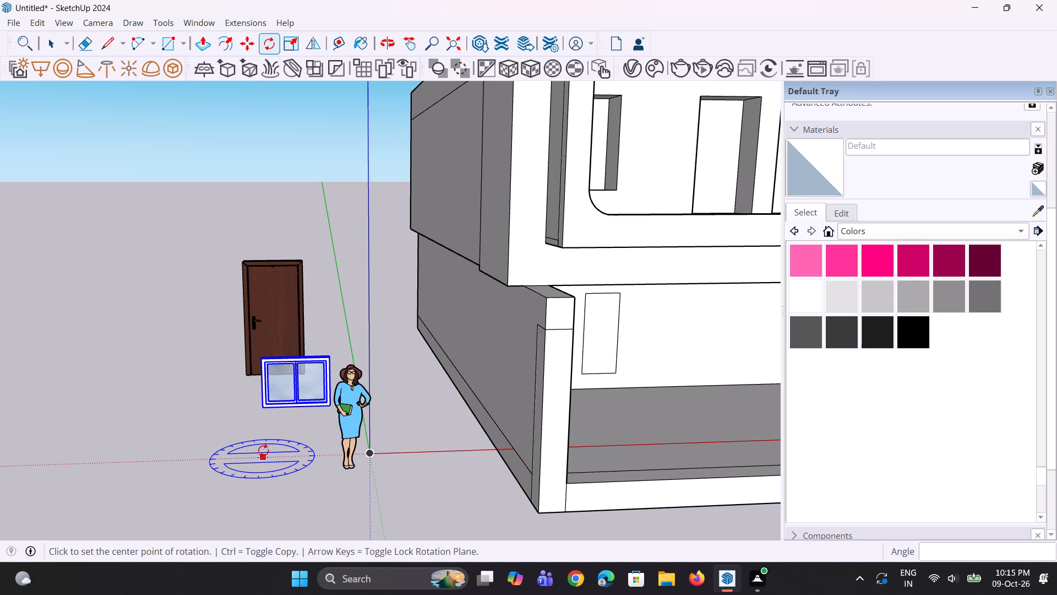
scroll(293, 461, down, 3)
middle_drag(295, 461, 264, 453)
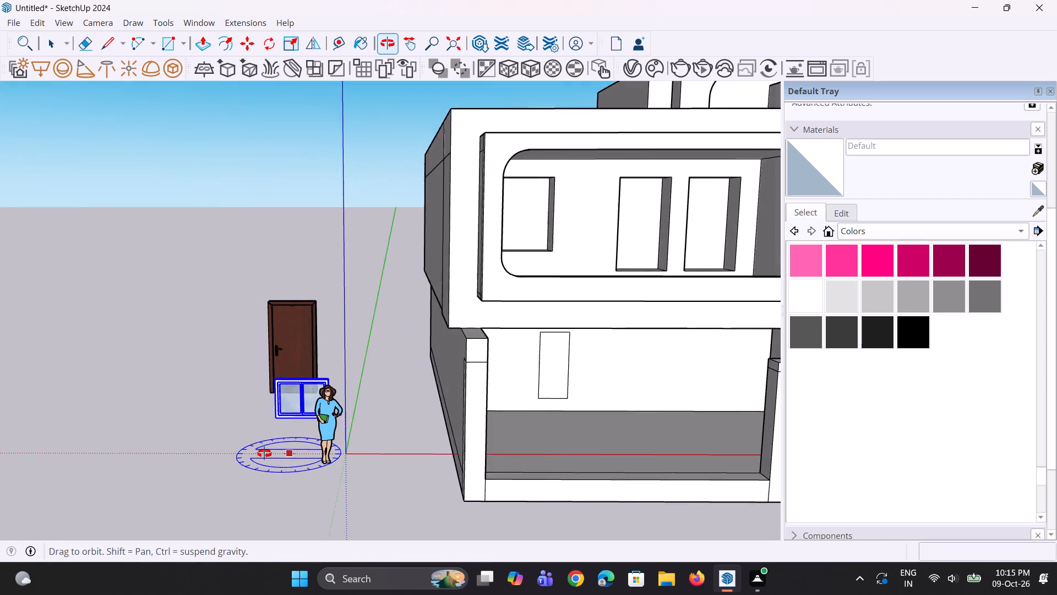
middle_drag(264, 453, 235, 474)
scroll(282, 432, up, 4)
middle_drag(282, 432, 300, 453)
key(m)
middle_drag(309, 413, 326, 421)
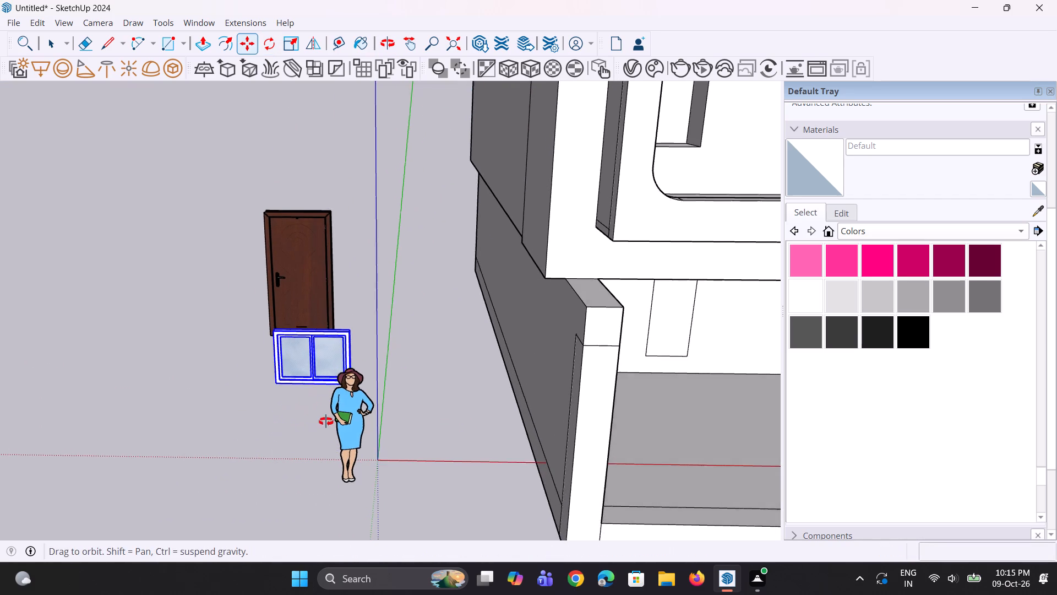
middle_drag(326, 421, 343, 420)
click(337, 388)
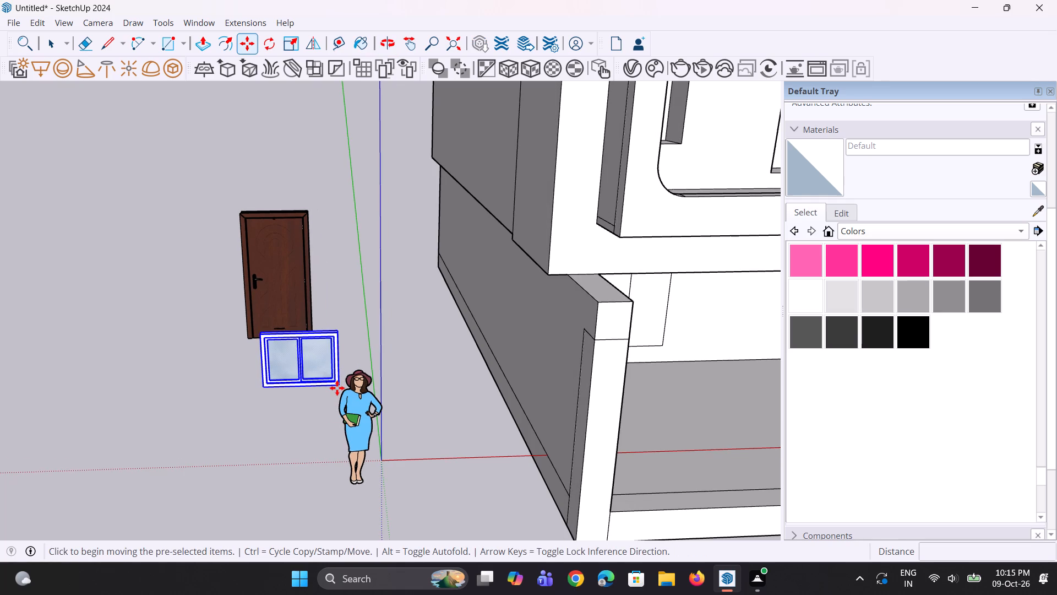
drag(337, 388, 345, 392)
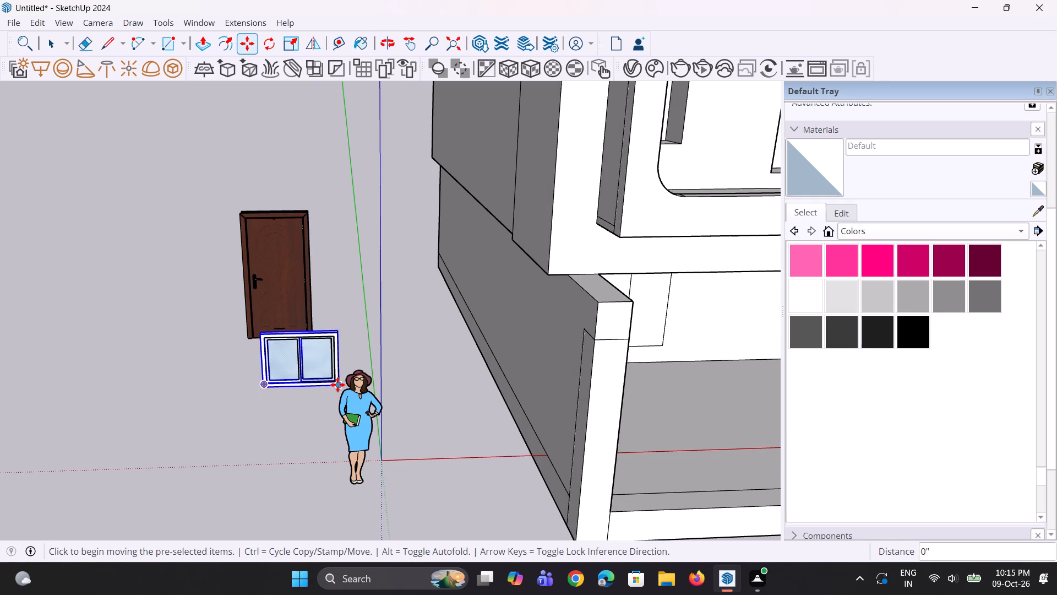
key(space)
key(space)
Copy the window from its lower corner about 23' 8" to the lower corner of the upper floor's leftmost recessed opening.
click(288, 384)
scroll(303, 378, up, 2)
middle_drag(306, 376, 317, 350)
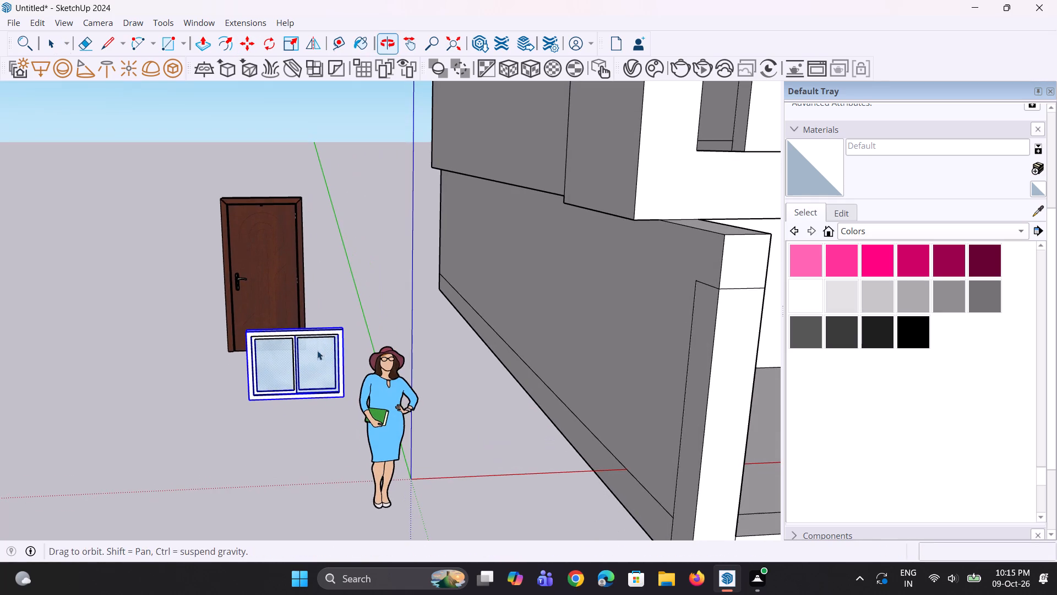
click(205, 412)
click(249, 369)
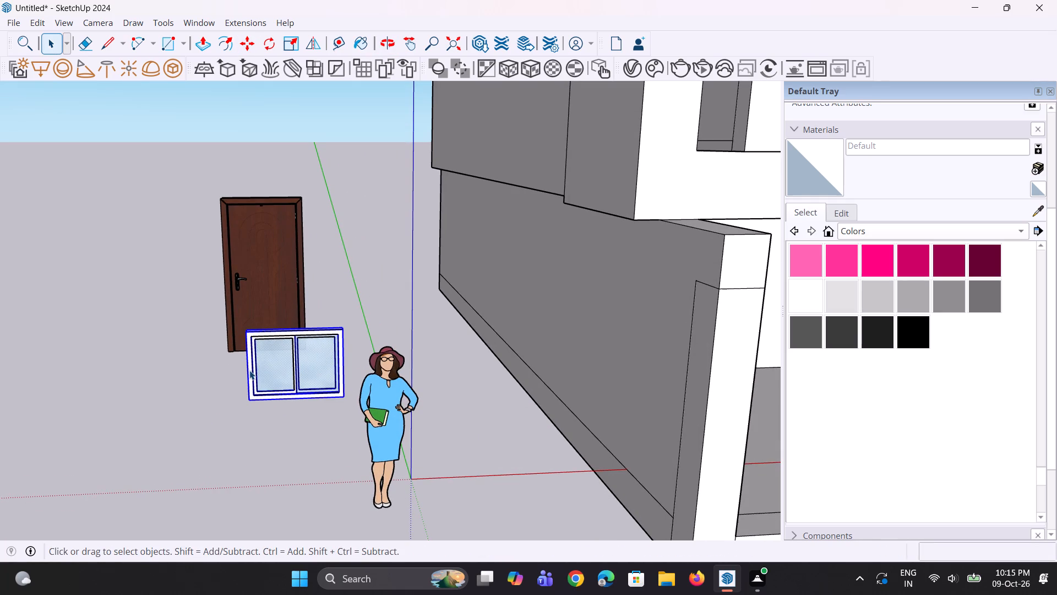
key(m)
click(339, 396)
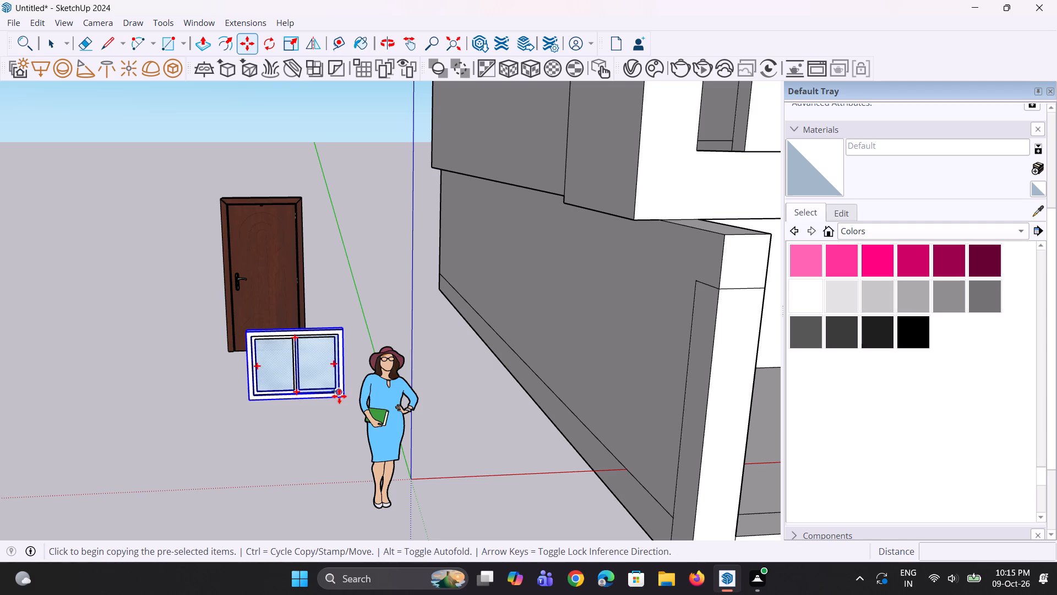
scroll(208, 444, down, 12)
scroll(427, 344, up, 3)
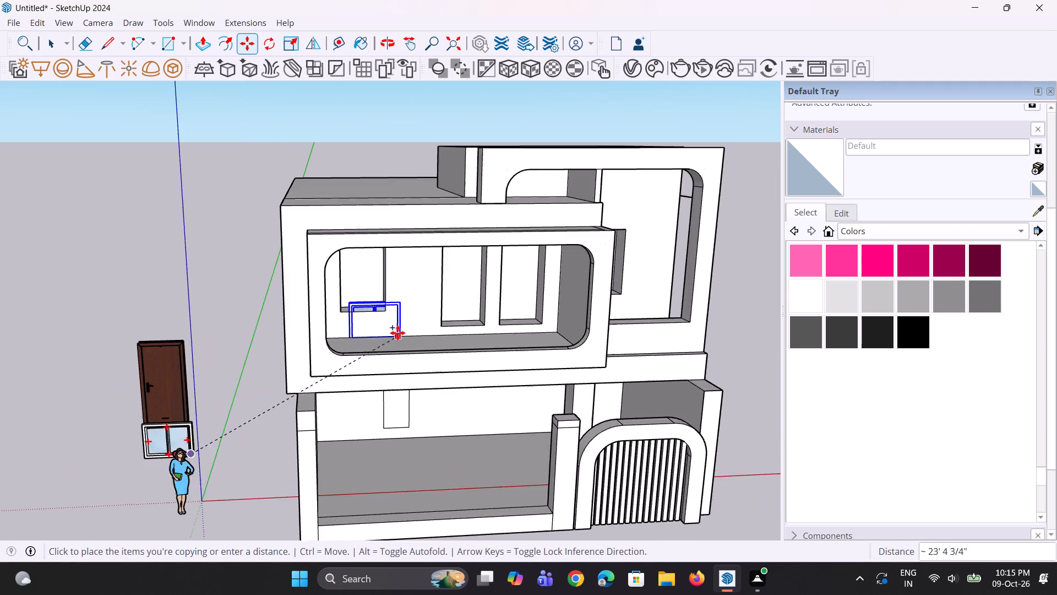
scroll(397, 333, up, 11)
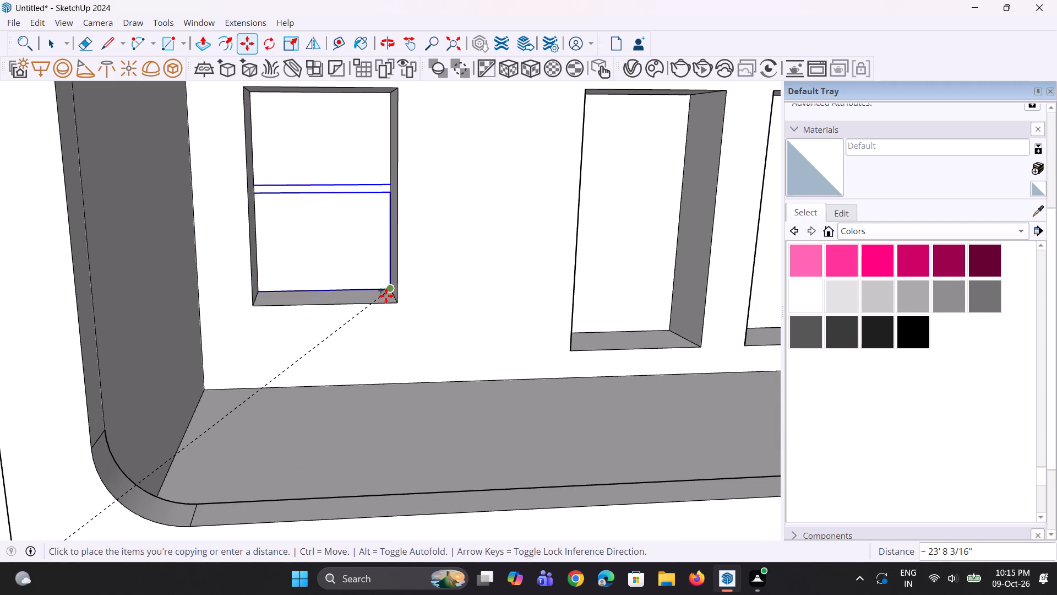
click(393, 300)
Move the copied window slightly upward so that its bottom edge lines up with the opening's lower edge.
middle_drag(410, 307, 205, 321)
scroll(385, 336, up, 5)
middle_drag(396, 336, 429, 334)
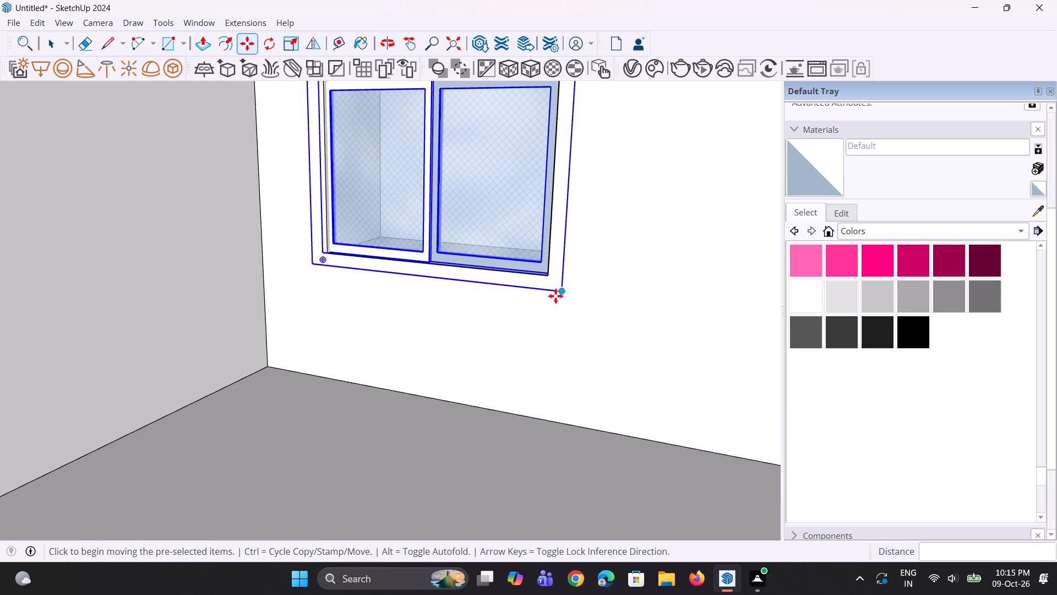
click(555, 293)
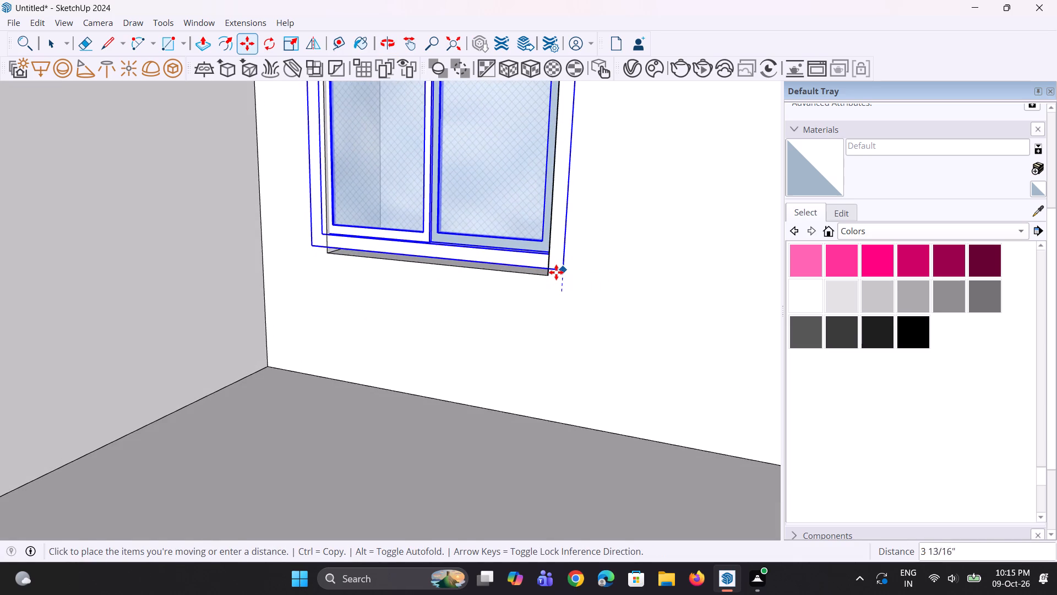
click(556, 277)
Narrow the copied window from both sides to the opening's width, scaling the first side by about 0.93.
middle_drag(551, 336, 562, 373)
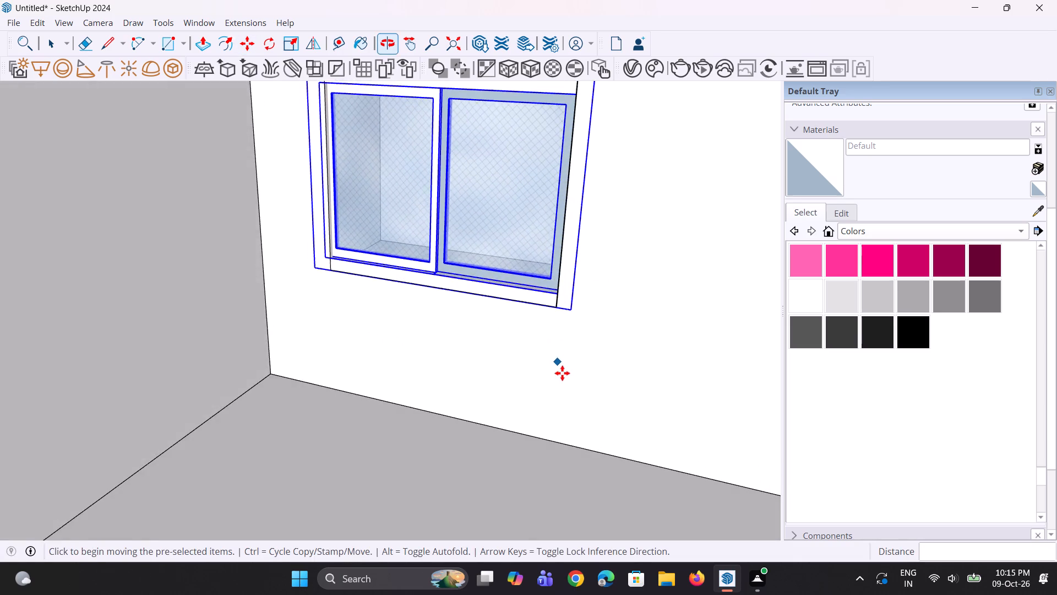
scroll(562, 373, down, 4)
middle_drag(546, 371, 554, 369)
key(s)
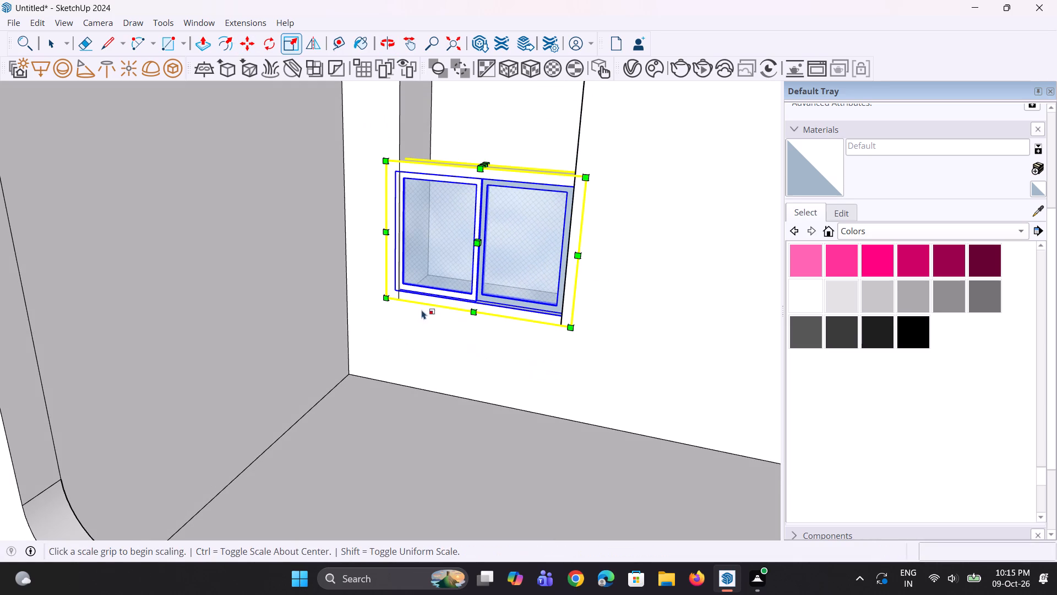
click(385, 230)
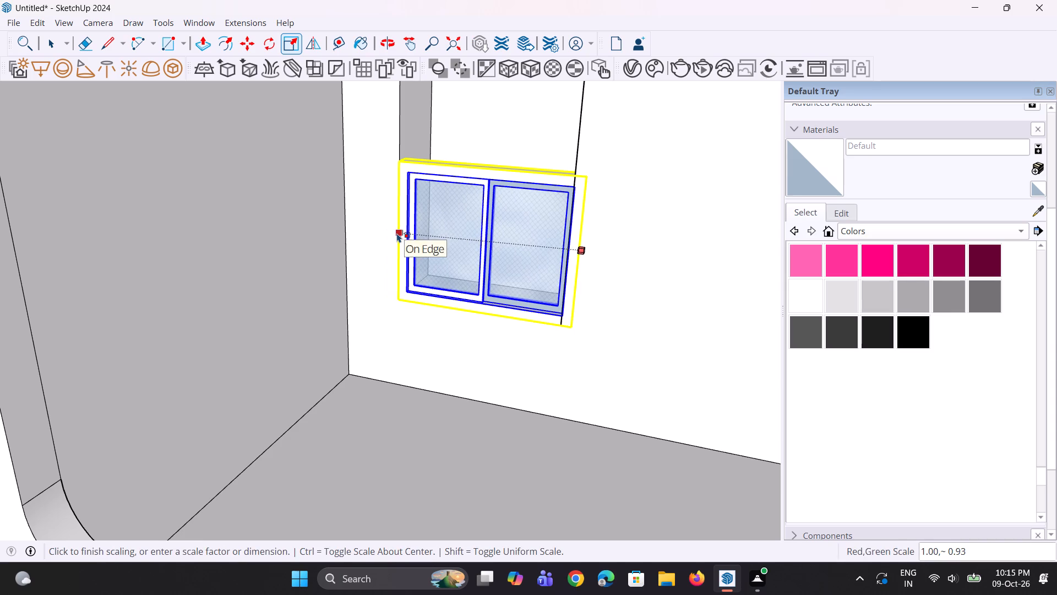
click(397, 233)
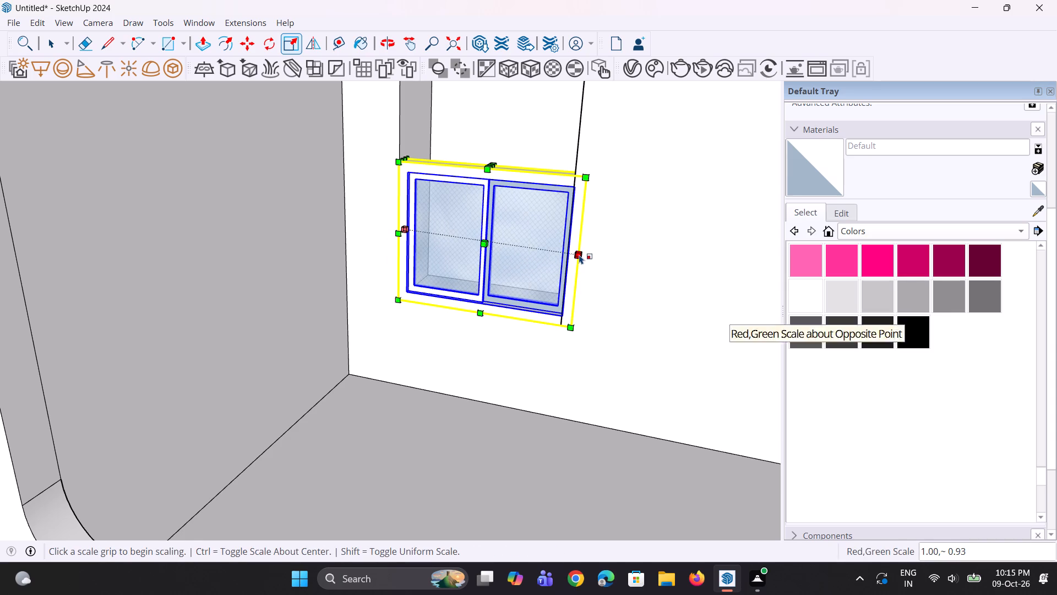
click(579, 255)
click(561, 248)
Scale the copied window's height from its top edge by about 1.71 to reach the top of the opening.
middle_drag(527, 294, 517, 329)
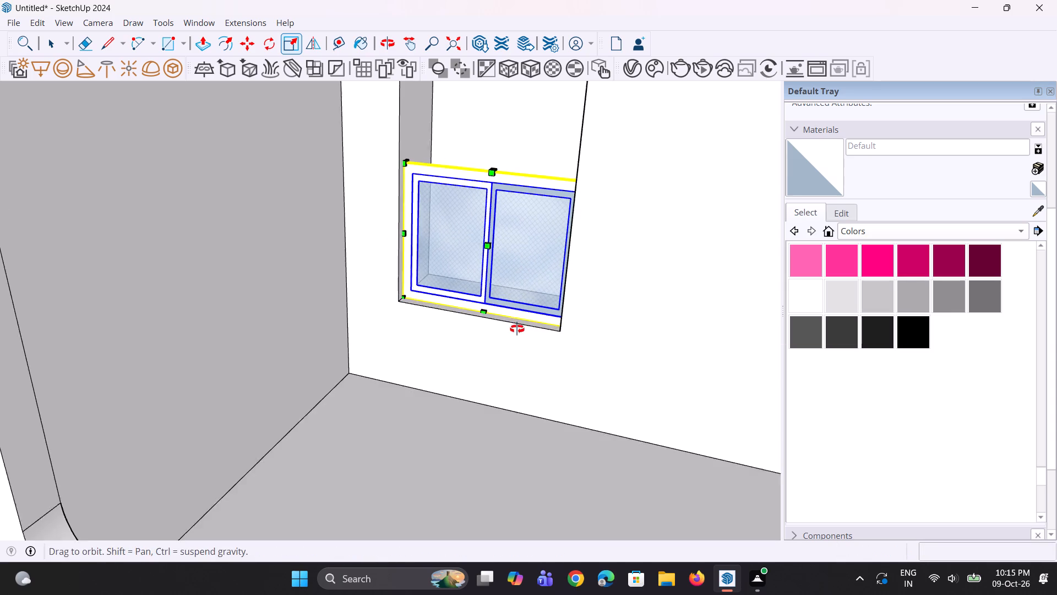
middle_drag(517, 329, 516, 330)
scroll(512, 323, down, 4)
middle_drag(513, 290, 542, 167)
scroll(510, 219, up, 6)
middle_drag(493, 248, 500, 266)
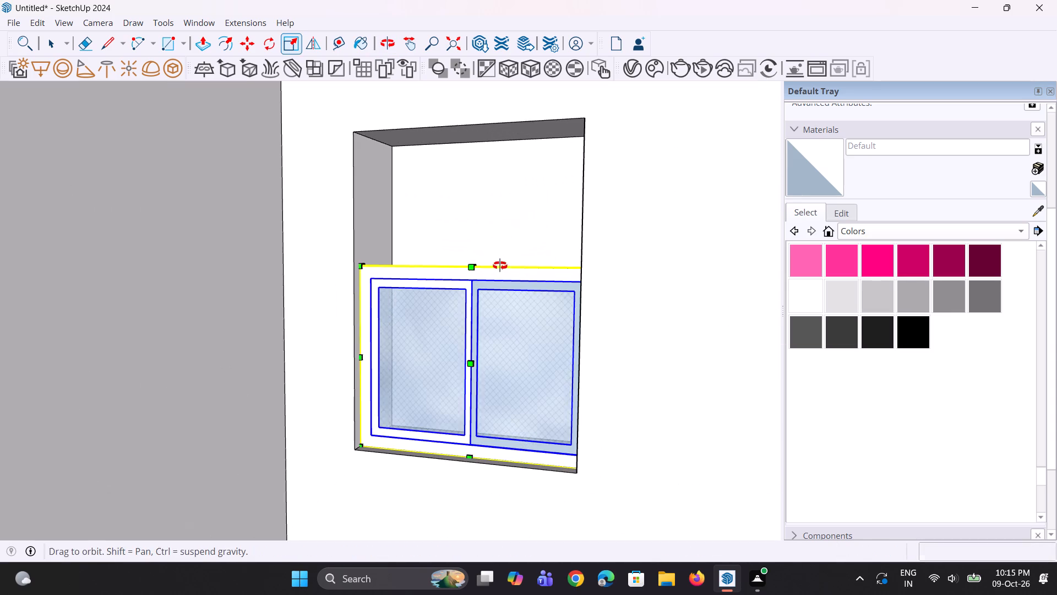
middle_drag(500, 266, 500, 286)
scroll(490, 279, up, 3)
middle_drag(478, 272, 470, 336)
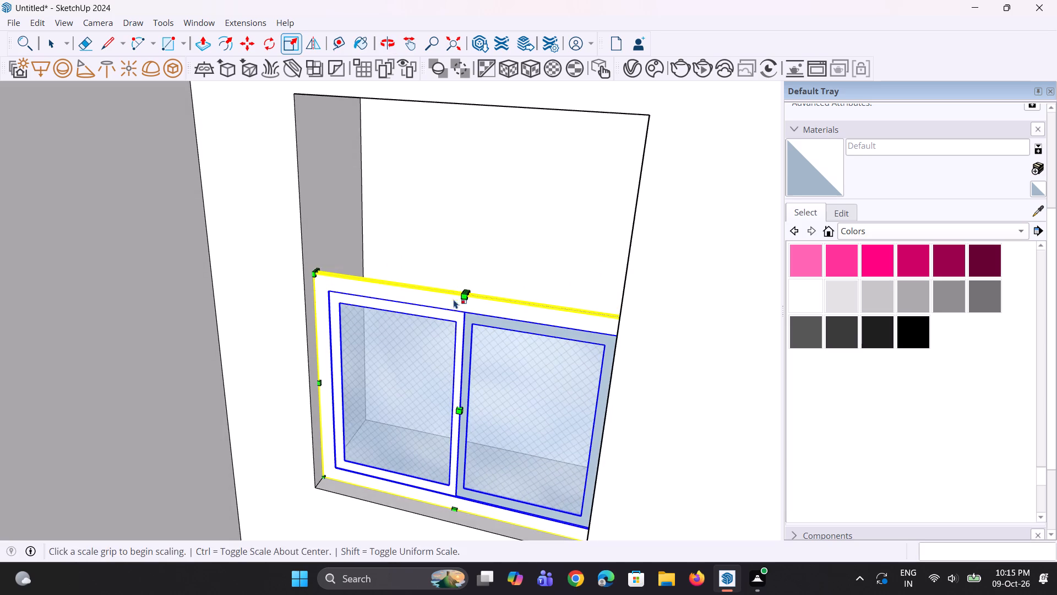
middle_drag(453, 306, 467, 299)
scroll(471, 294, up, 7)
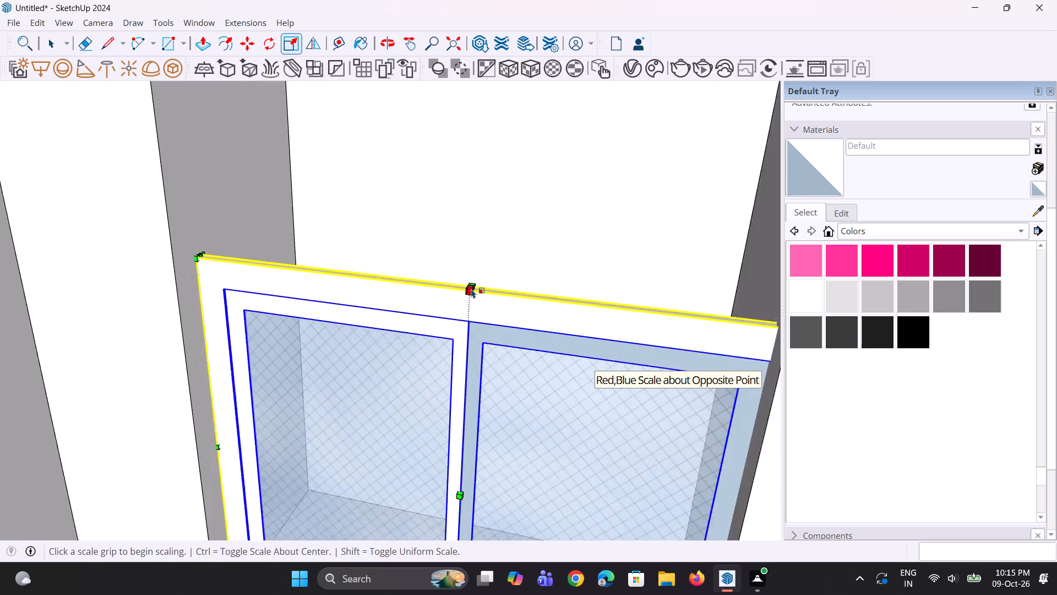
scroll(471, 289, up, 4)
click(474, 284)
scroll(478, 261, down, 4)
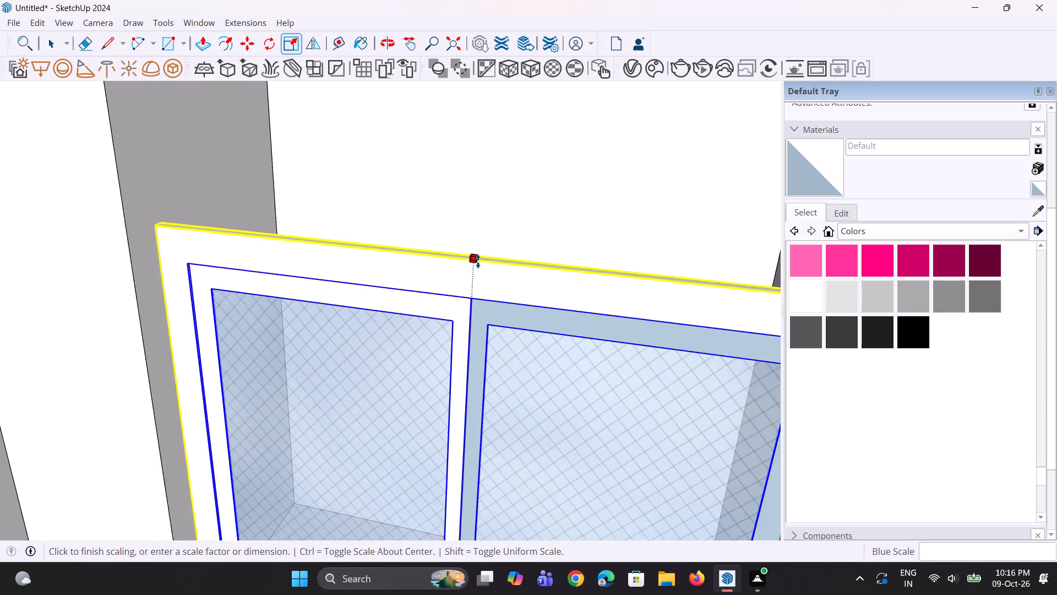
scroll(478, 261, down, 3)
middle_drag(478, 260, 486, 242)
scroll(486, 242, down, 3)
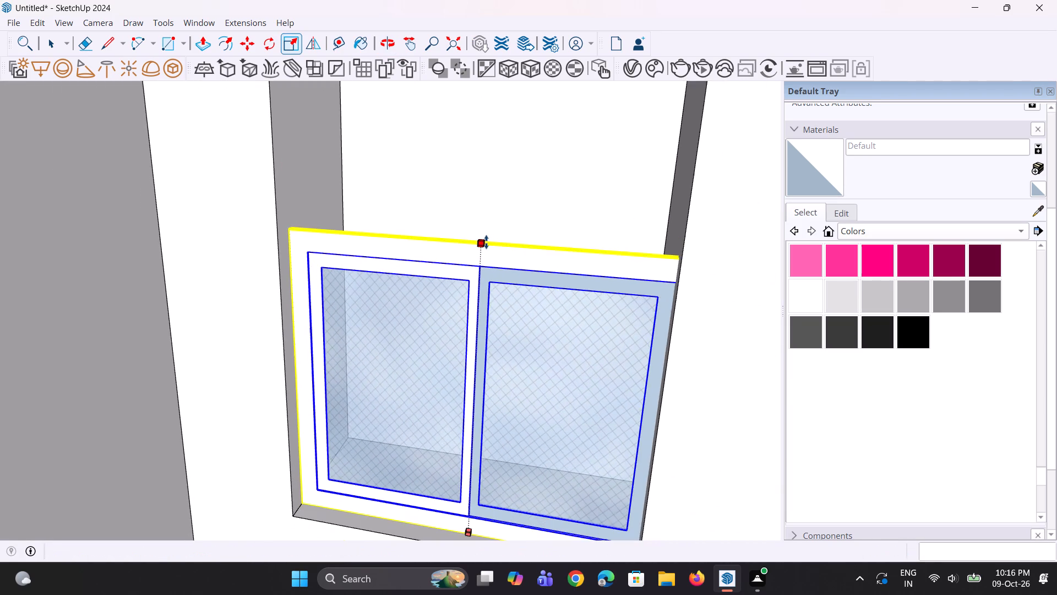
middle_drag(486, 242, 498, 223)
scroll(498, 223, down, 2)
middle_click(498, 223)
scroll(498, 223, down, 1)
middle_drag(498, 223, 500, 220)
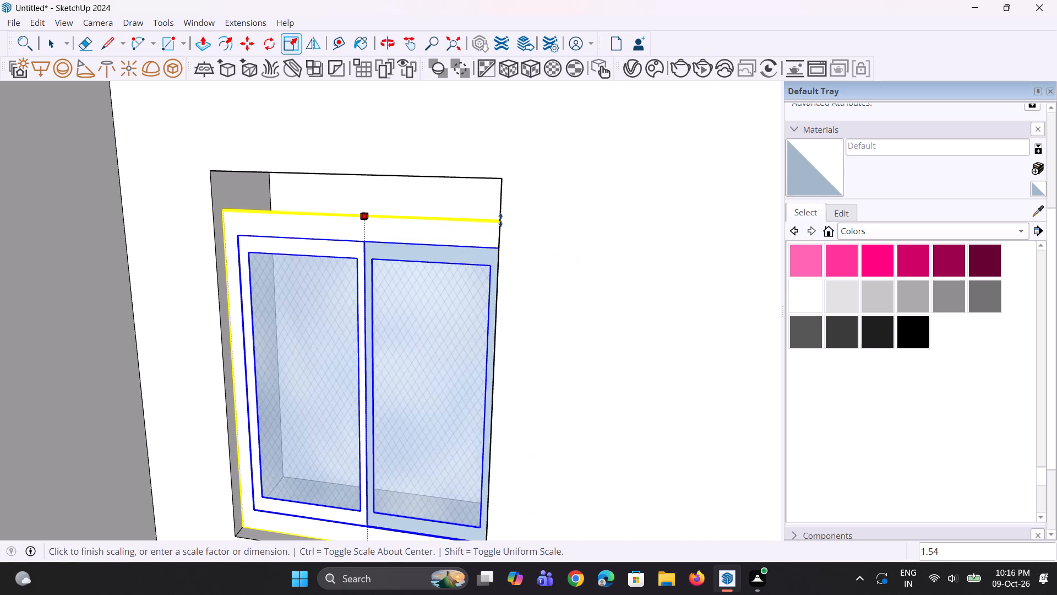
middle_drag(500, 220, 504, 212)
click(371, 174)
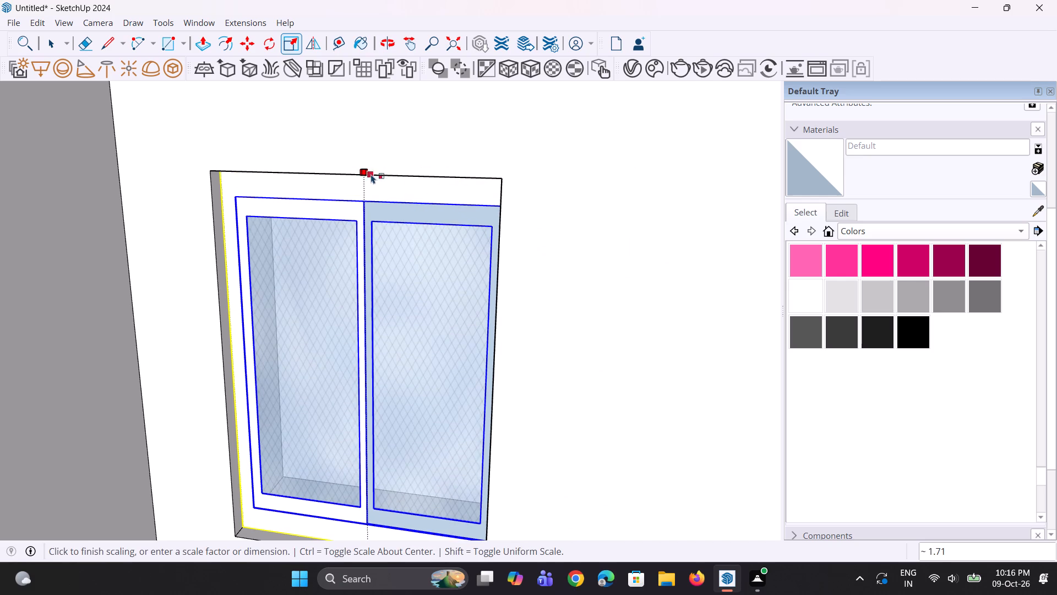
scroll(355, 239, down, 4)
middle_drag(385, 284, 424, 284)
key(space)
key(space)
Copy the back face of the upper floor's middle recessed opening about 25' out beside the building, above the brown door.
scroll(383, 332, down, 7)
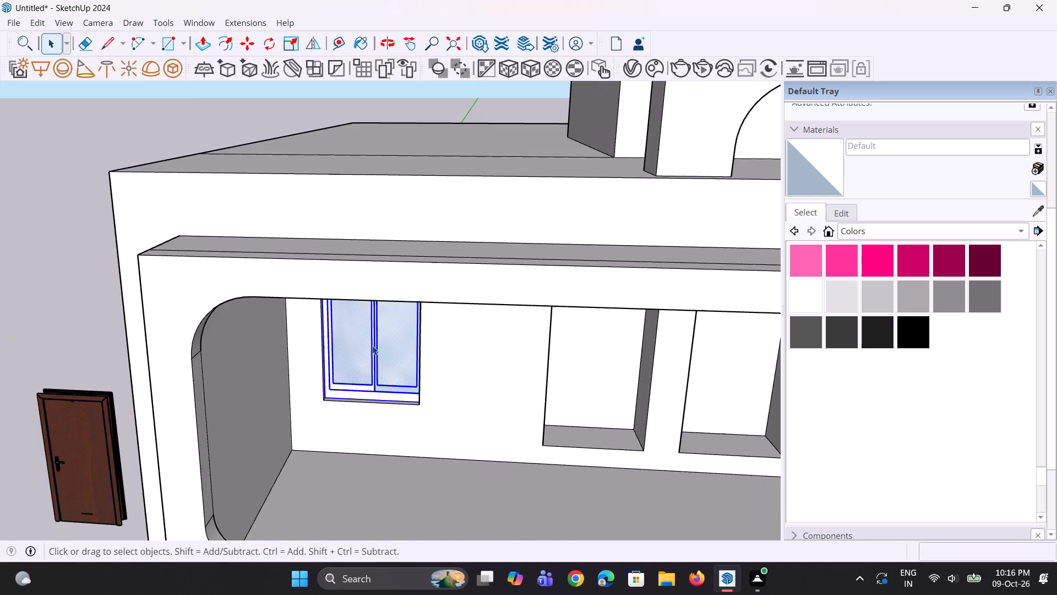
middle_drag(375, 344, 408, 285)
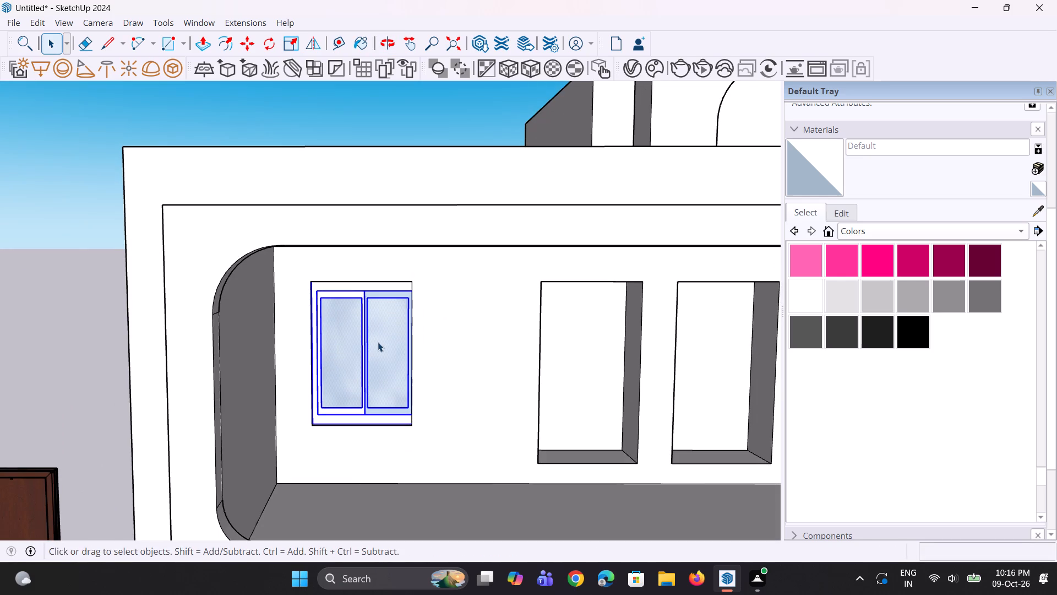
scroll(358, 310, down, 3)
middle_drag(342, 310, 337, 337)
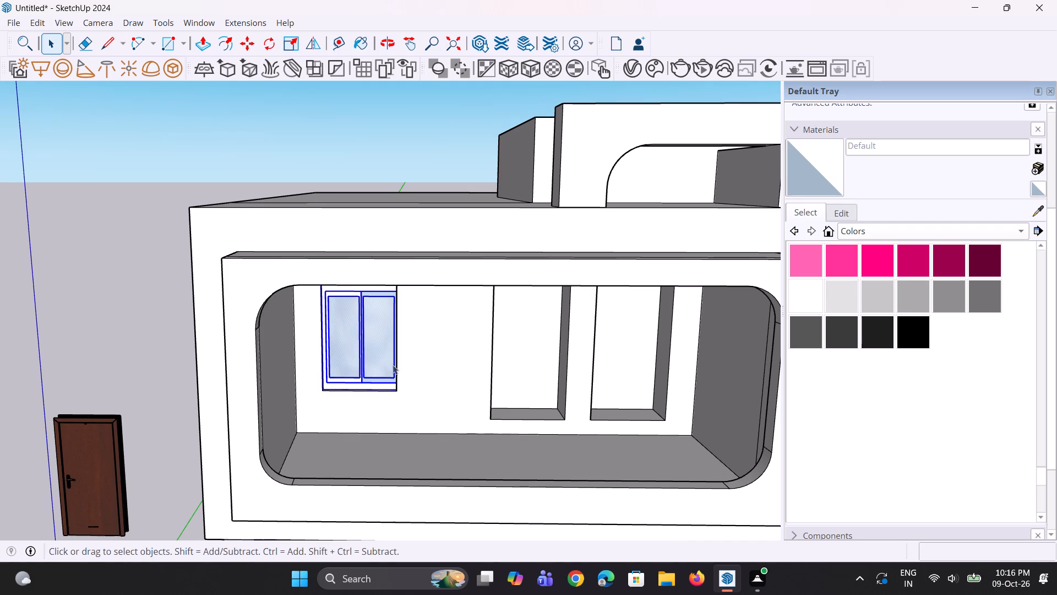
click(517, 374)
key(m)
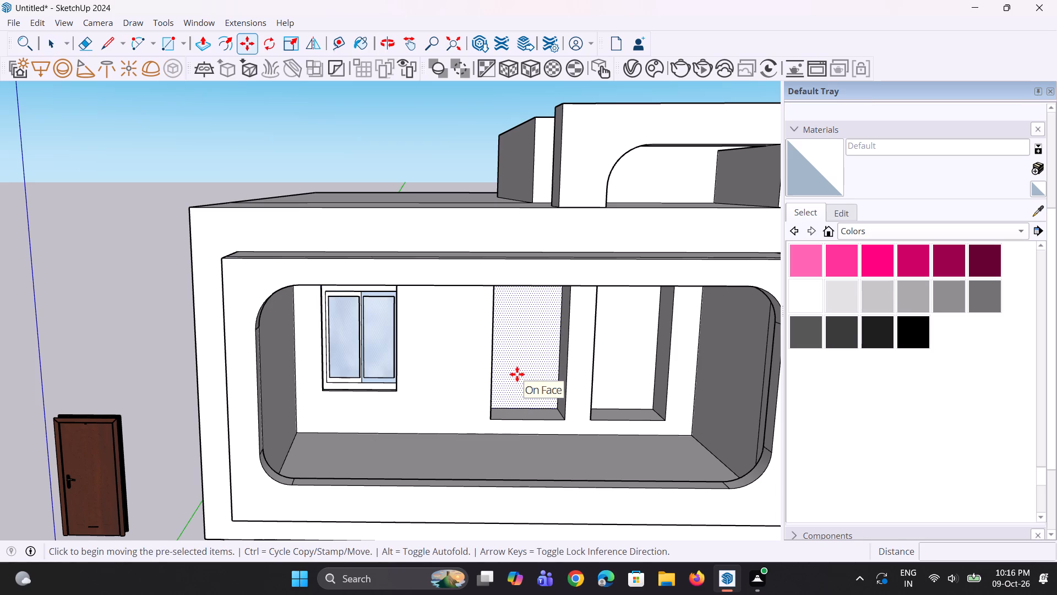
click(517, 374)
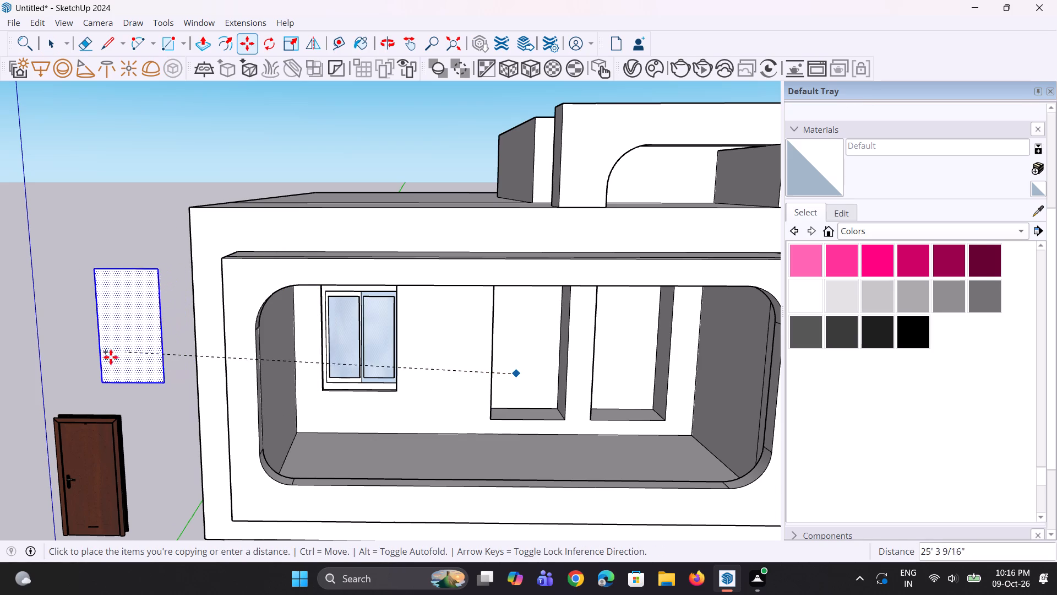
click(102, 374)
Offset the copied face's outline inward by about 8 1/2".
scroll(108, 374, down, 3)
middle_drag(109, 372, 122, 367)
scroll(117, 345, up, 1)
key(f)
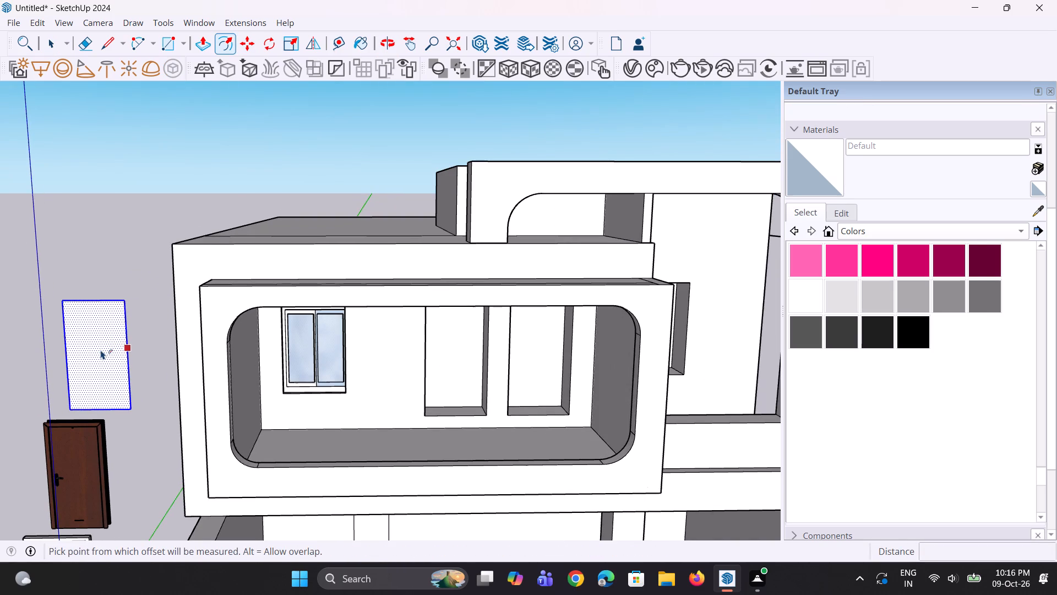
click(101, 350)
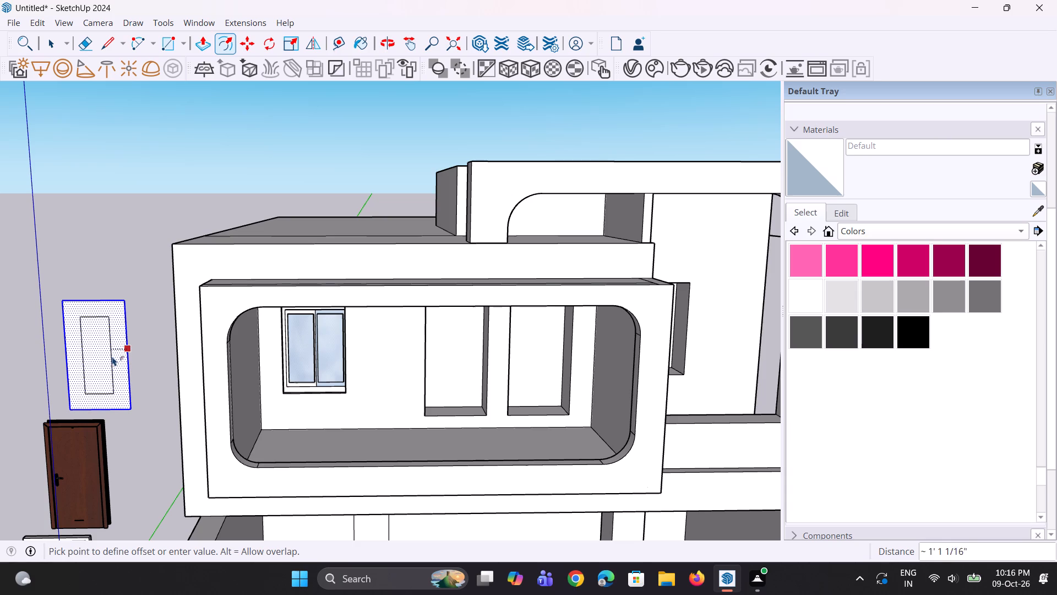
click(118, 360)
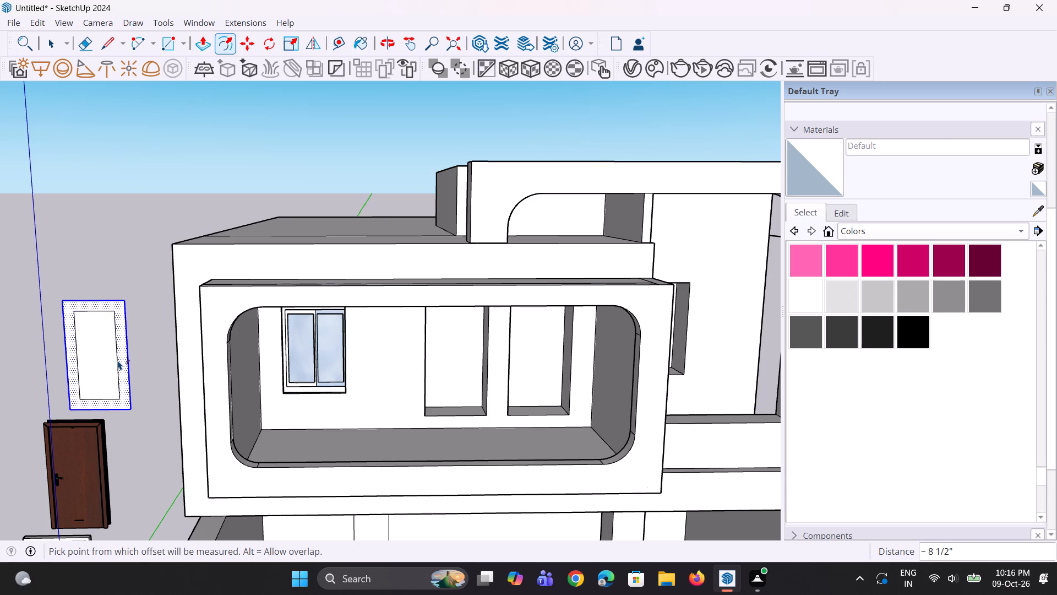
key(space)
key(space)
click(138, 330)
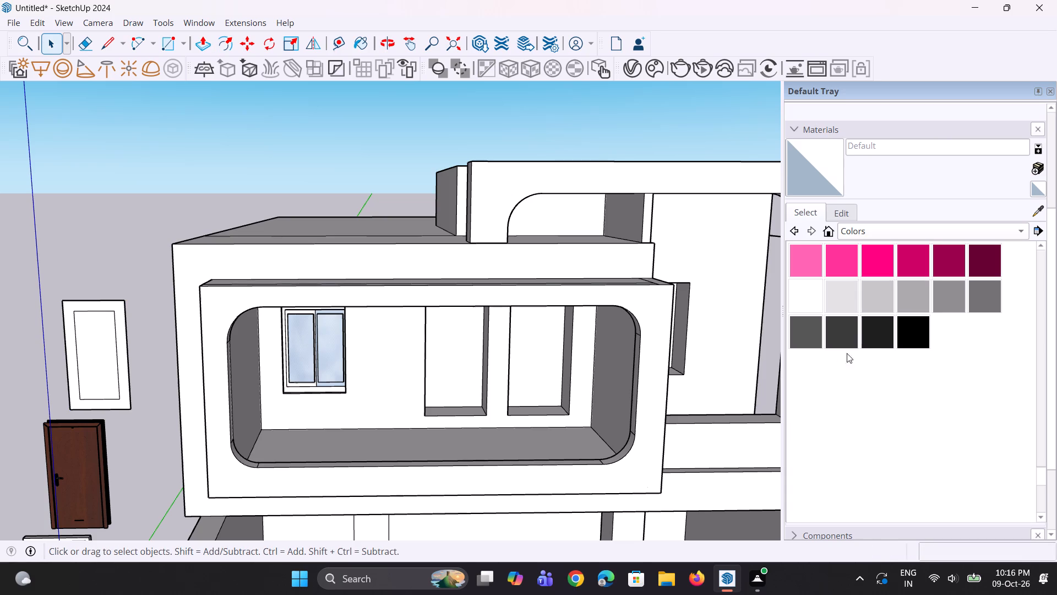
Choose the Wood Veneer 01 material from the Wood collection.
click(939, 235)
click(916, 376)
click(892, 269)
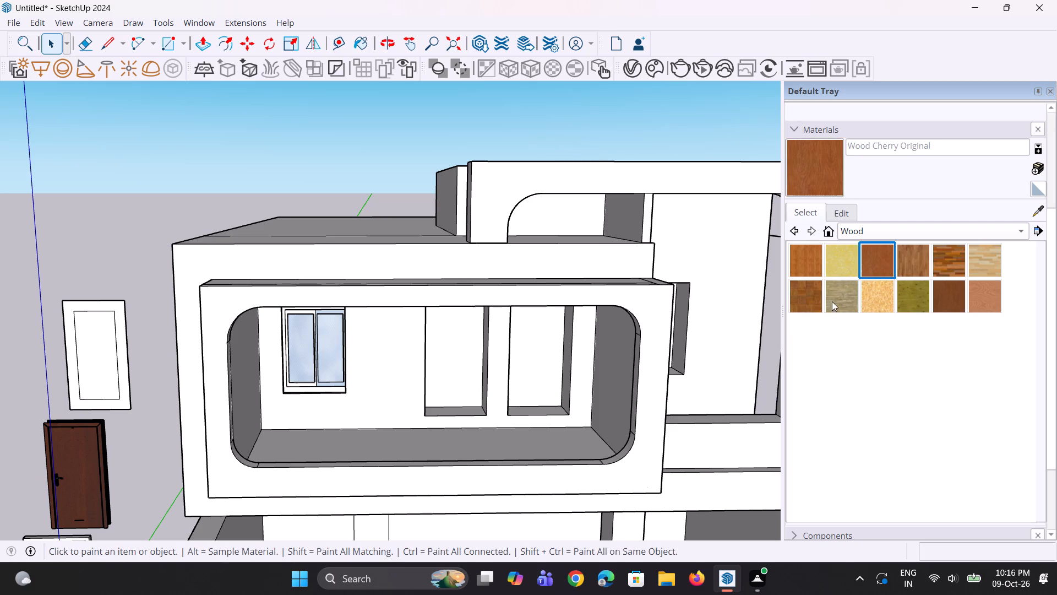
click(956, 308)
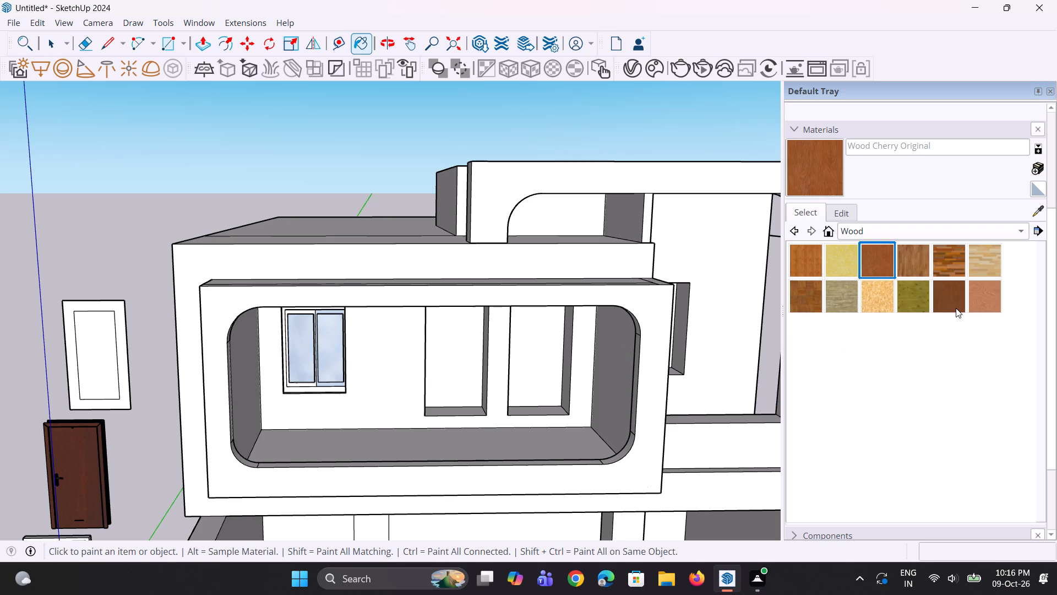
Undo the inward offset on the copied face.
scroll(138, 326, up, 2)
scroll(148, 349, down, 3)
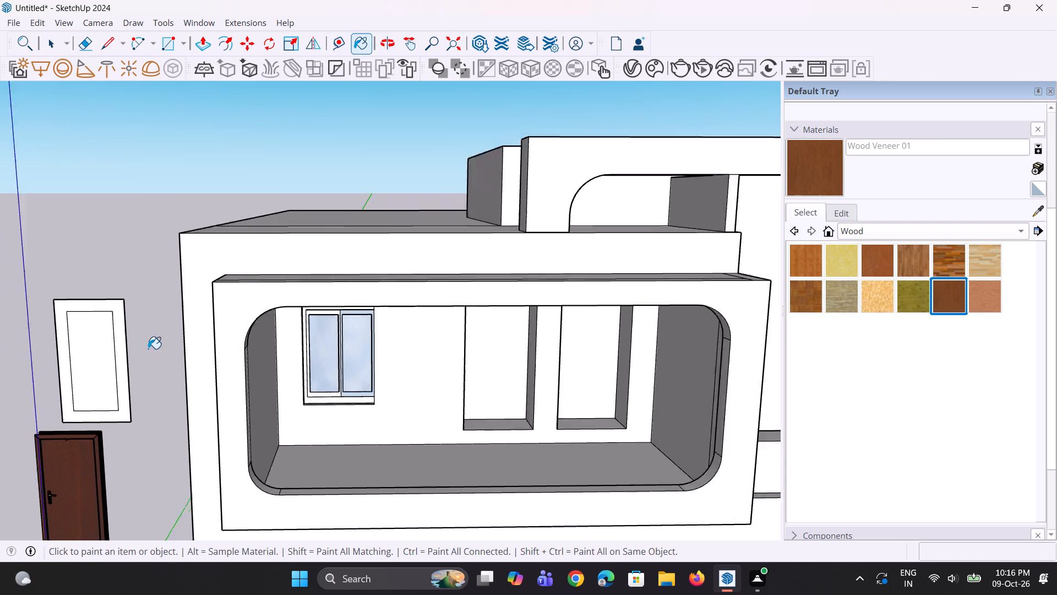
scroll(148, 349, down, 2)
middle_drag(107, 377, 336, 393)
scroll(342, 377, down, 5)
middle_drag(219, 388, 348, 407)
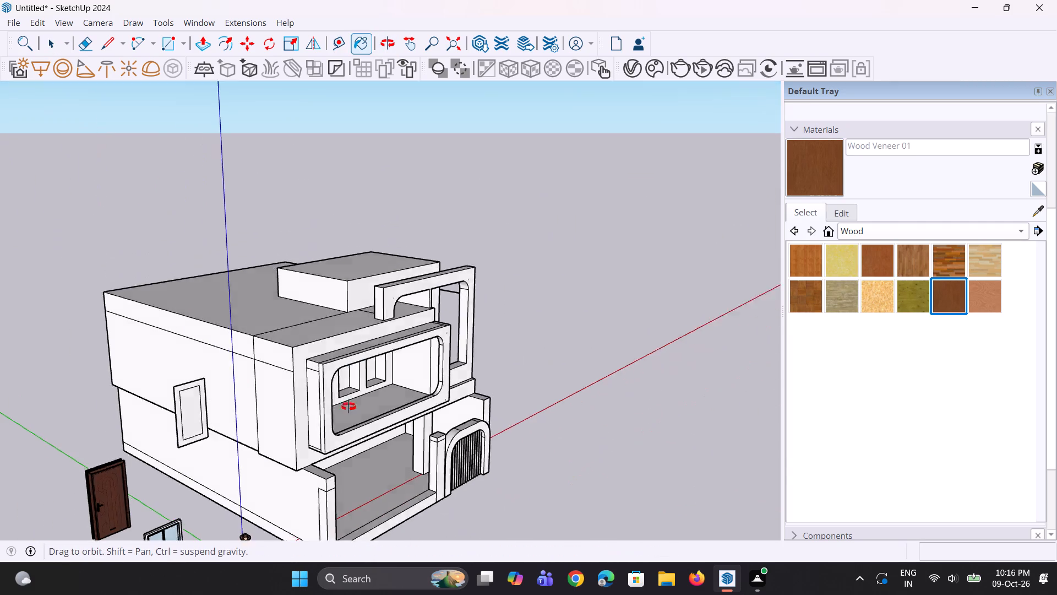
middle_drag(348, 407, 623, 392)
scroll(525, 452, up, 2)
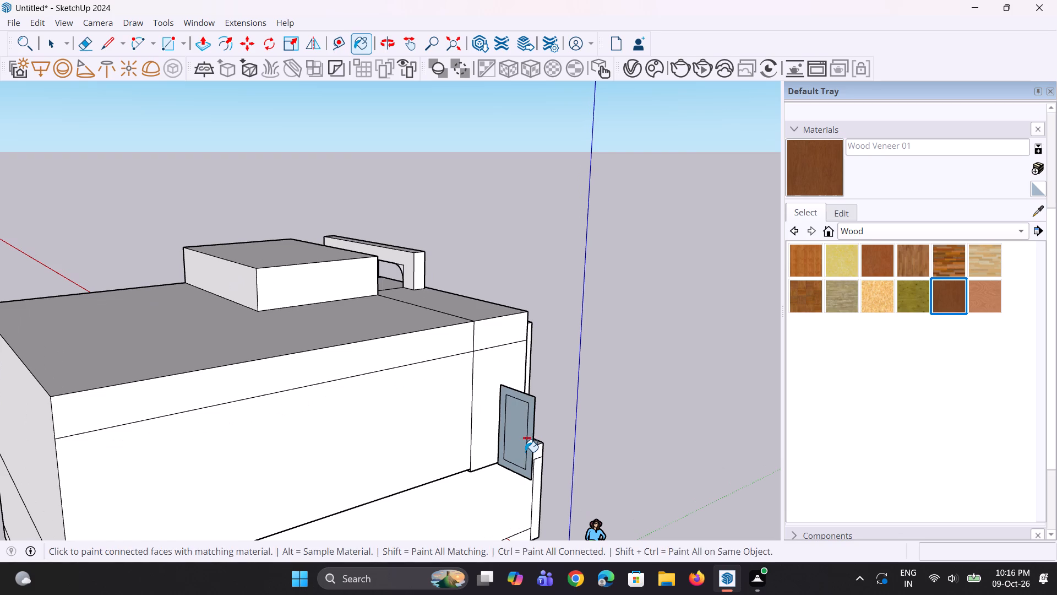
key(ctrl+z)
Push/Pull the plain copied face into a panel about 4 5/8" thick.
scroll(838, 467, down, 3)
middle_drag(796, 473, 528, 447)
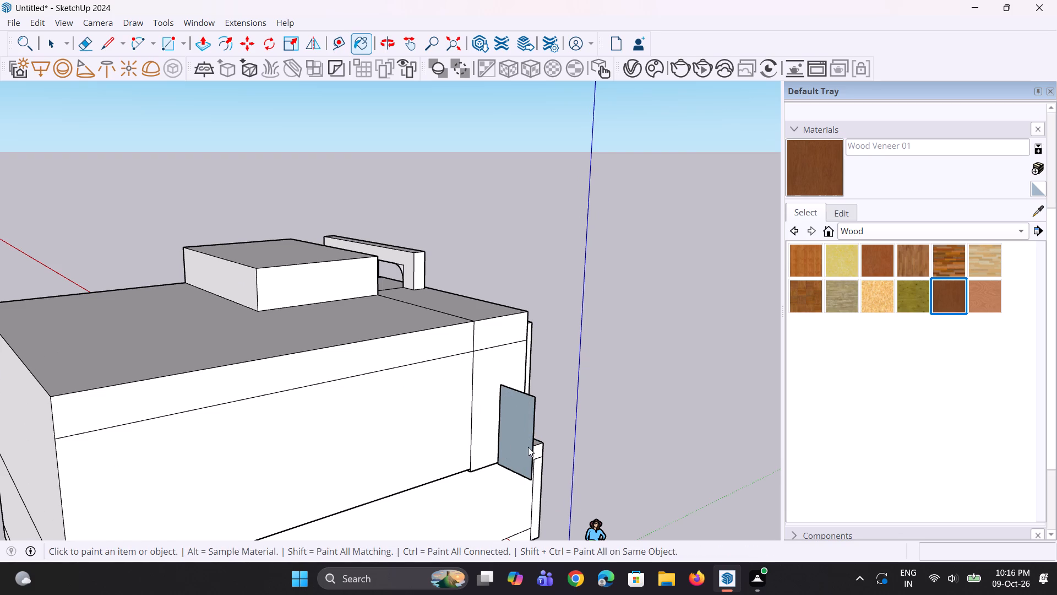
middle_drag(528, 447, 436, 432)
middle_drag(524, 428, 51, 407)
scroll(52, 402, up, 8)
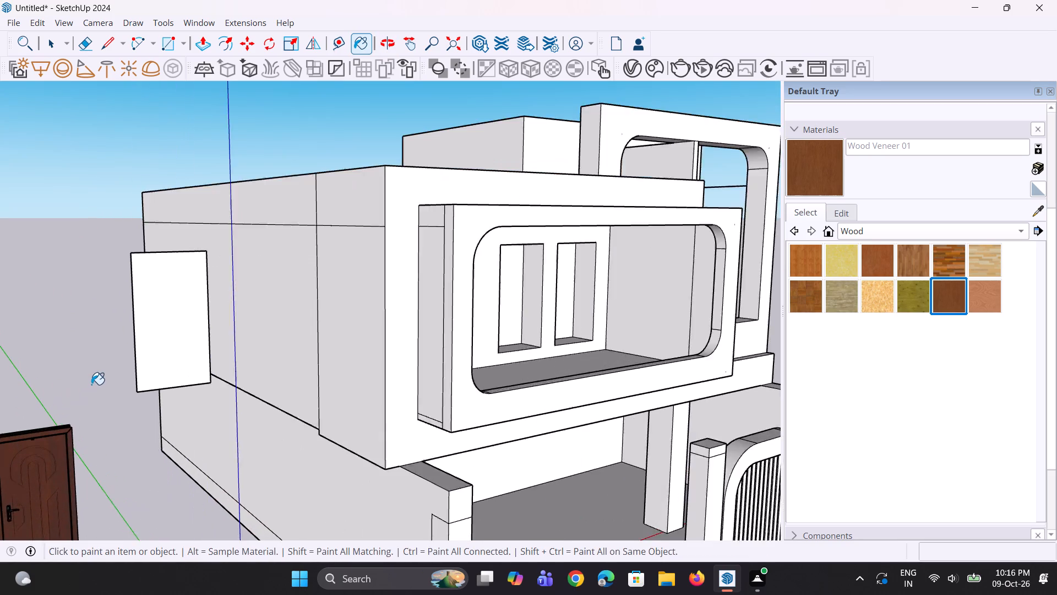
key(p)
click(157, 372)
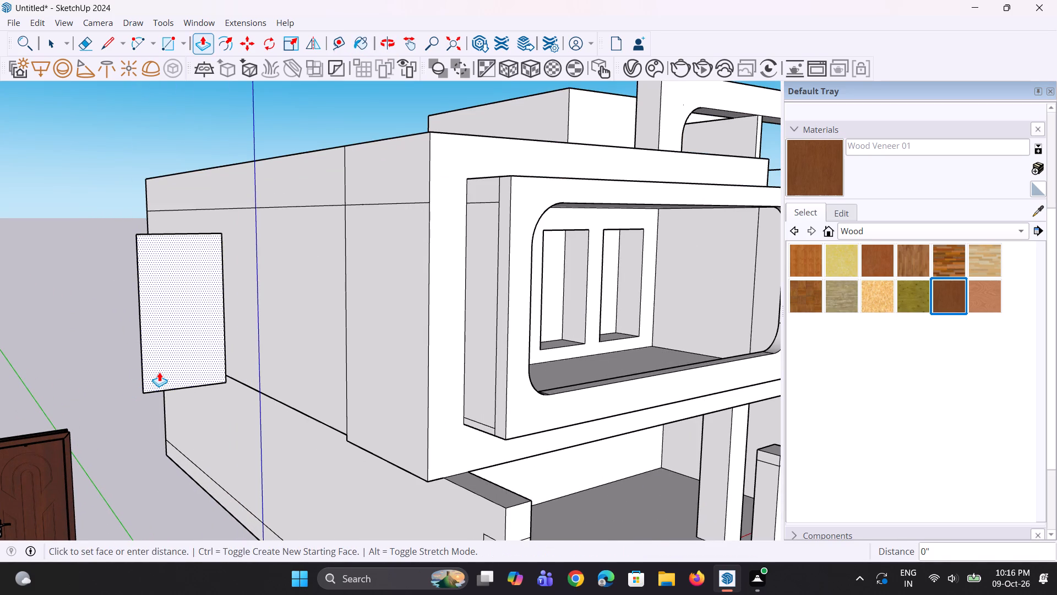
click(161, 372)
Offset the panel's front face inward by about 7 3/4" to form a frame border.
middle_drag(206, 379, 3, 429)
scroll(121, 347, up, 1)
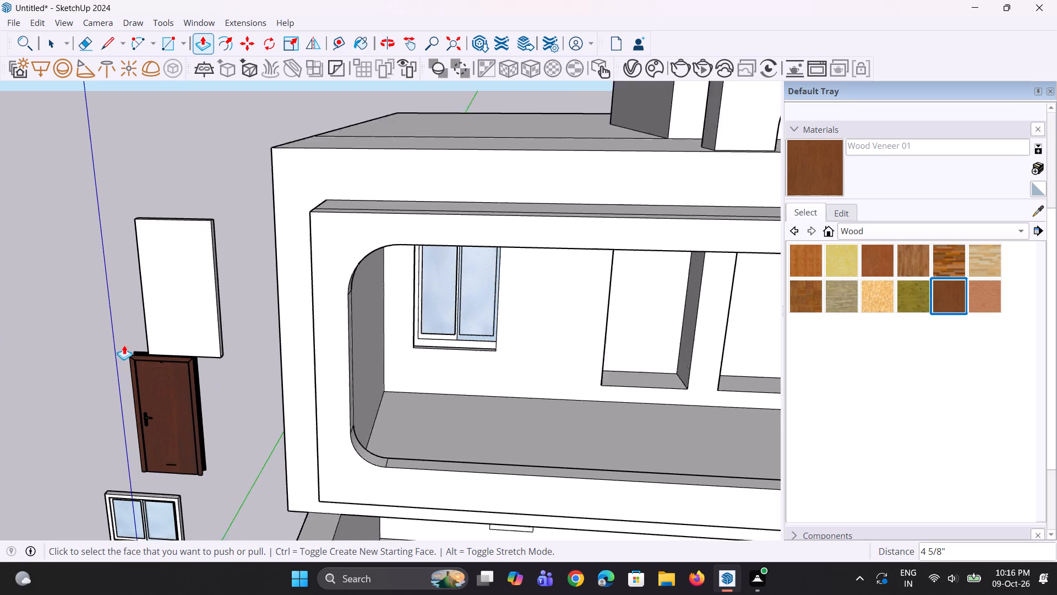
scroll(124, 345, up, 1)
key(f)
click(156, 327)
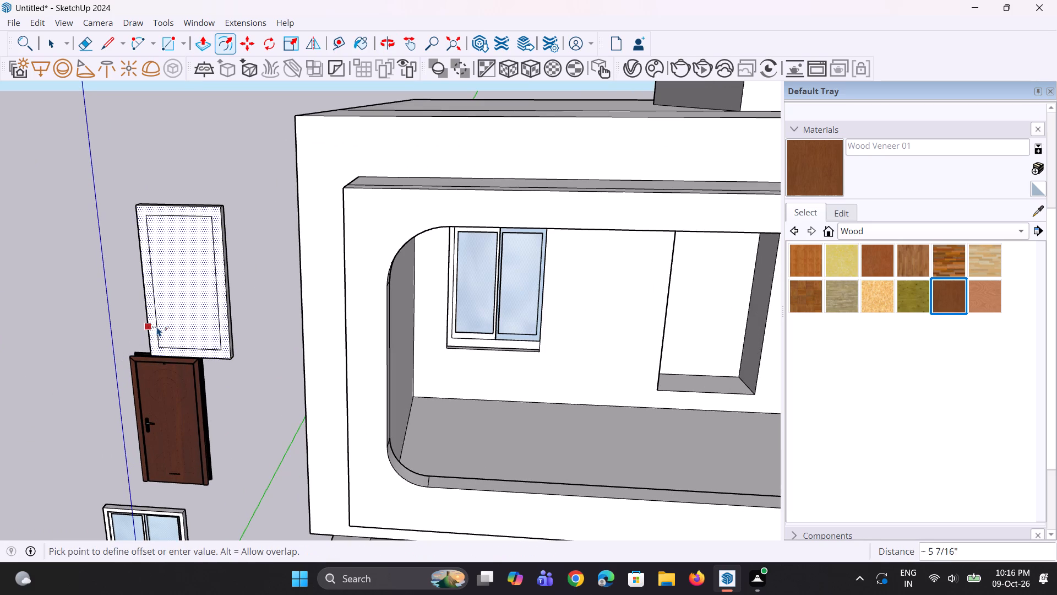
click(161, 328)
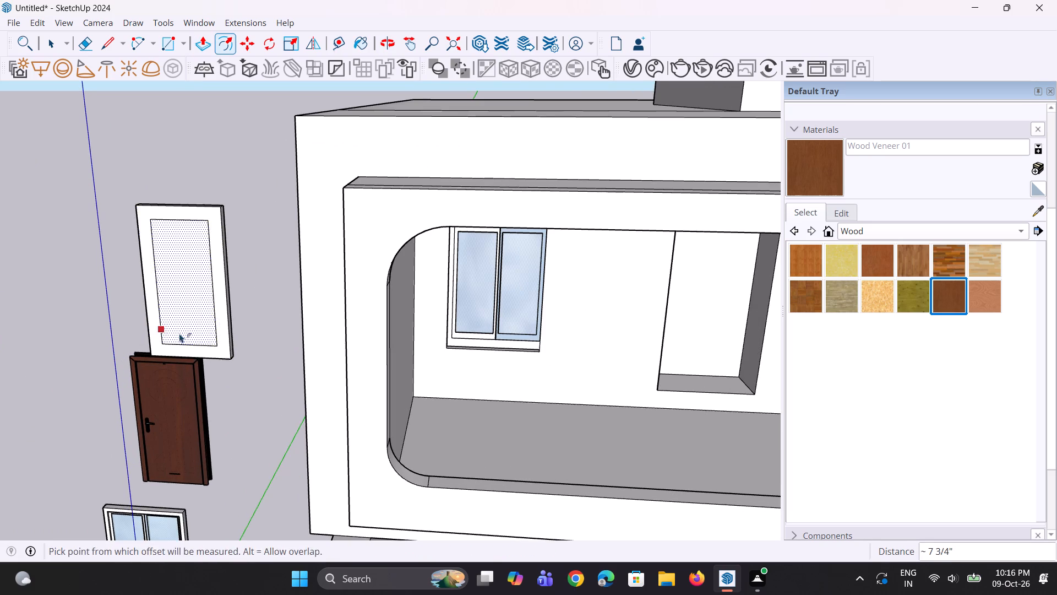
Paint the panel's front frame border and its entire back face with Wood Veneer 01.
middle_drag(180, 333, 212, 325)
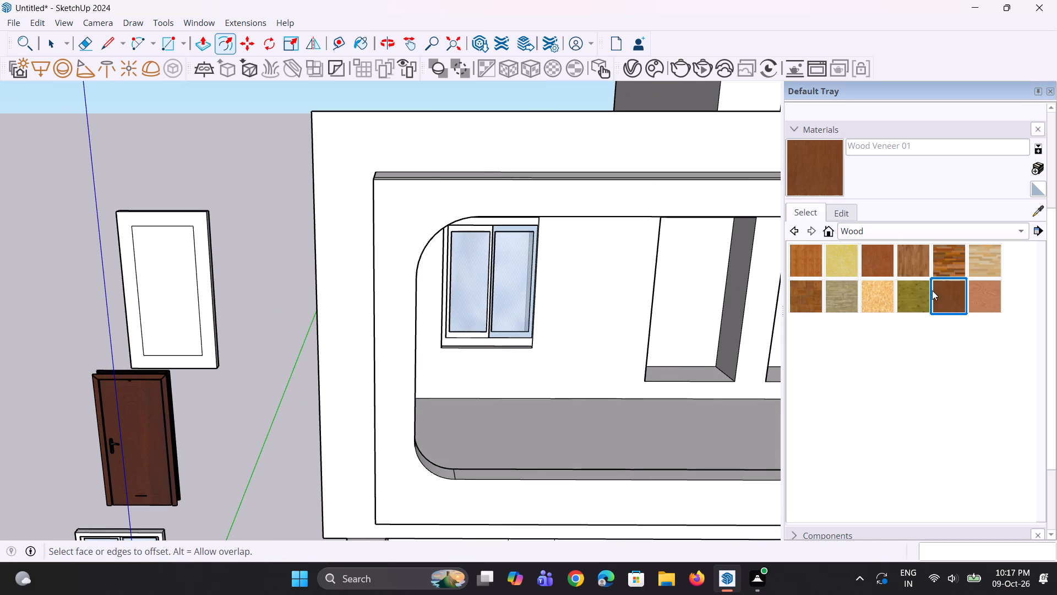
click(938, 291)
scroll(203, 332, up, 2)
click(203, 324)
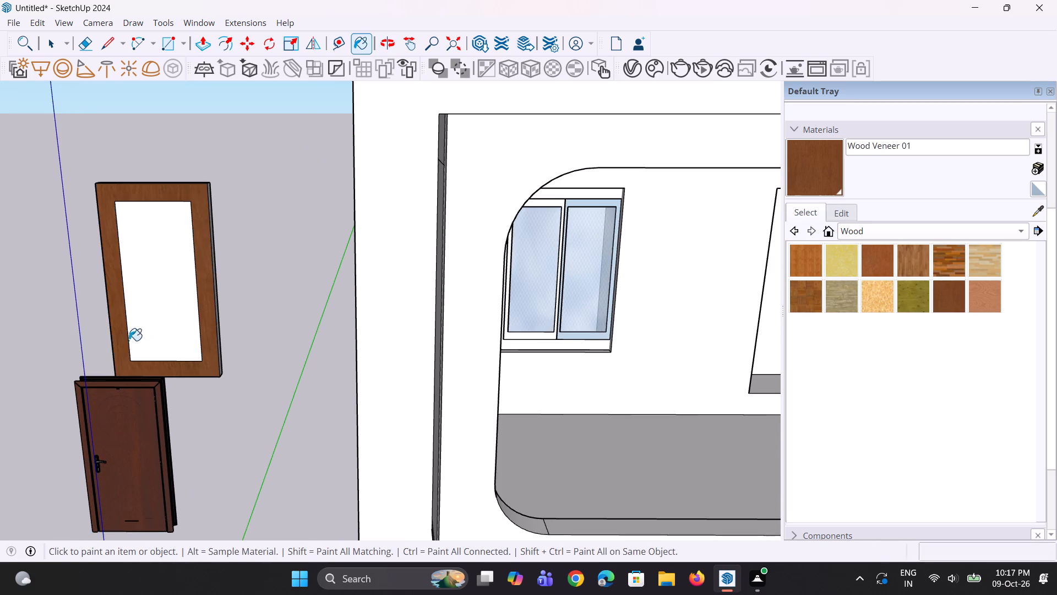
middle_drag(139, 345, 318, 347)
scroll(319, 347, down, 7)
middle_drag(181, 381, 299, 375)
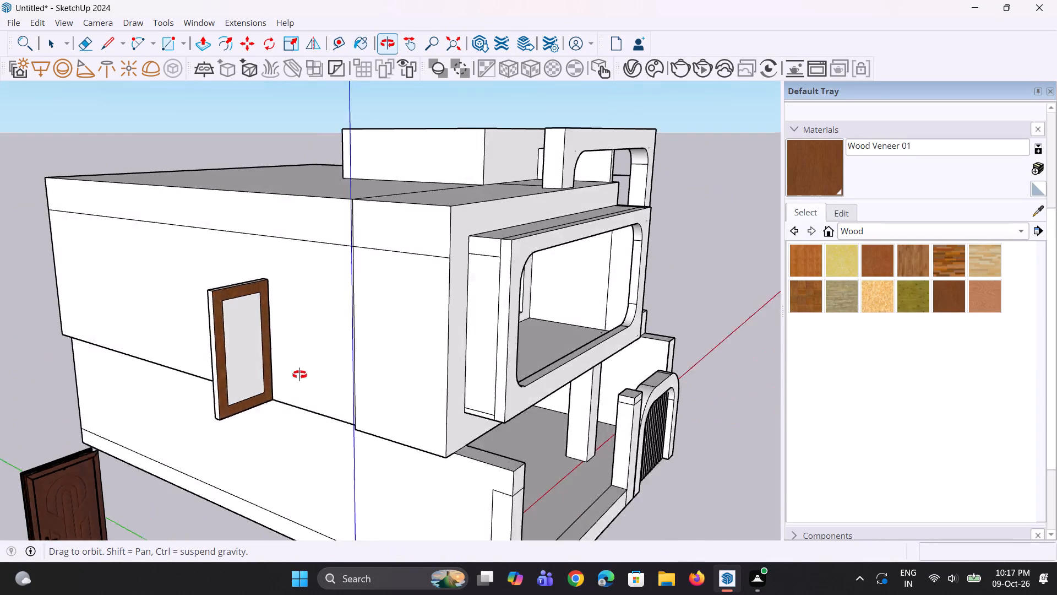
middle_drag(299, 375, 615, 373)
click(544, 360)
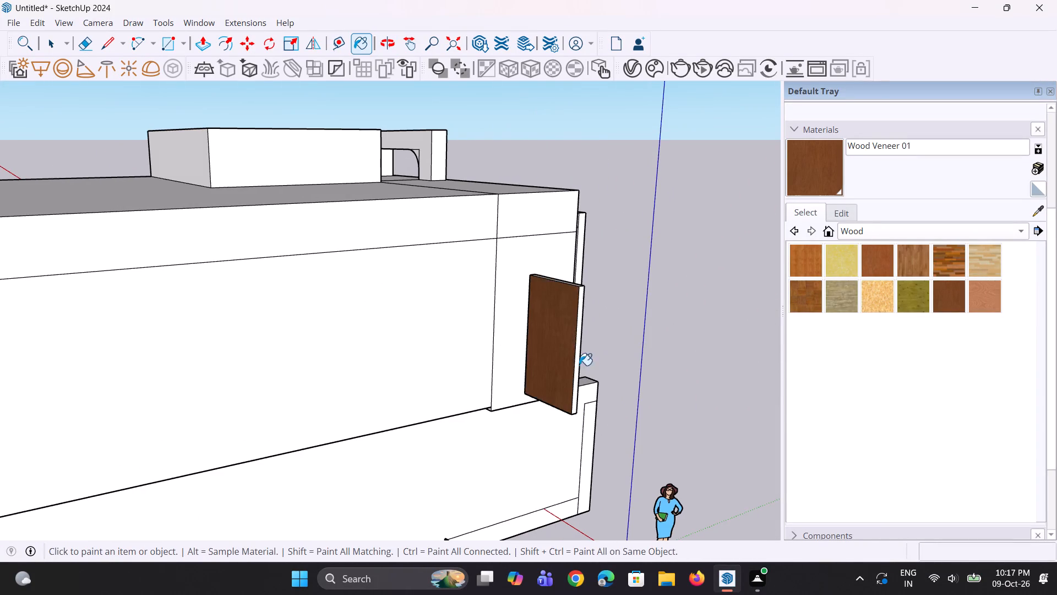
Paint one side edge and the top edge of the panel with Wood Veneer 01.
middle_drag(656, 384, 439, 408)
scroll(132, 370, up, 8)
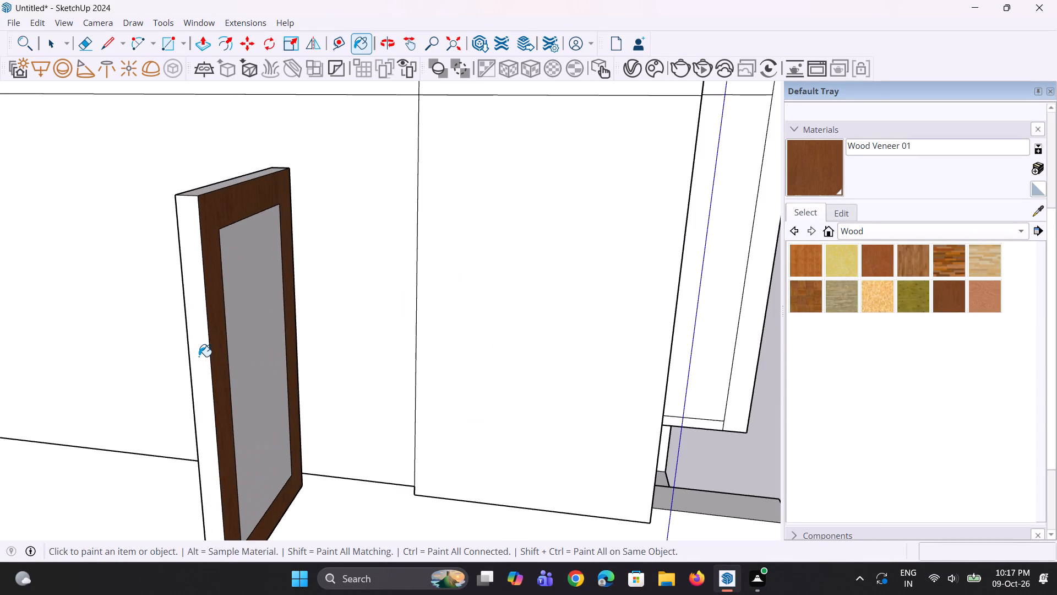
click(204, 355)
middle_drag(235, 223, 211, 274)
click(199, 259)
Paint the panel's opposite side edge and bottom edge with Wood Veneer 01.
middle_drag(237, 262, 237, 263)
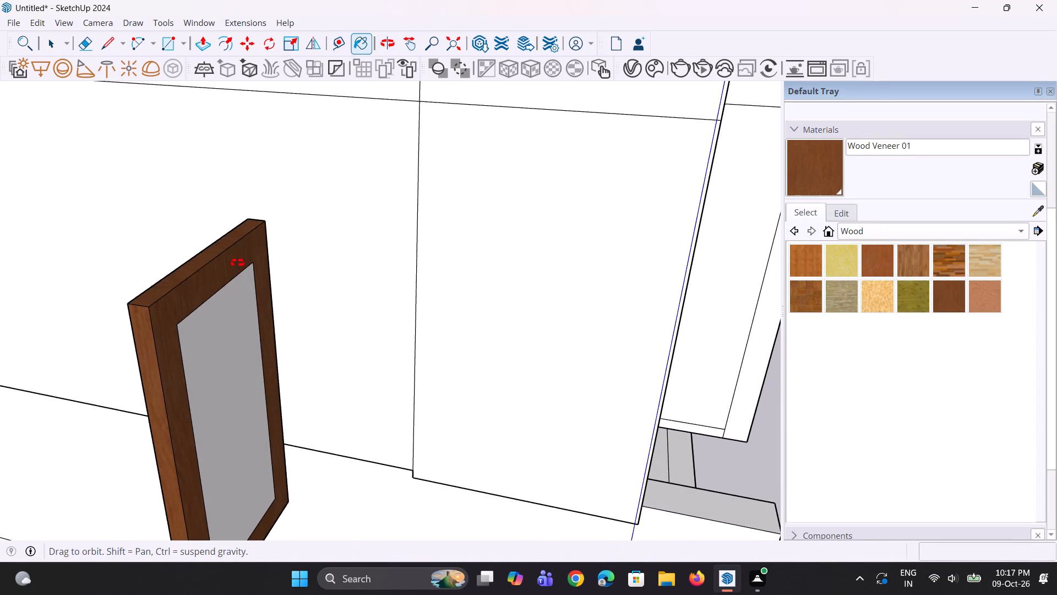
middle_drag(237, 263, 36, 268)
scroll(163, 256, up, 6)
middle_drag(154, 268, 51, 298)
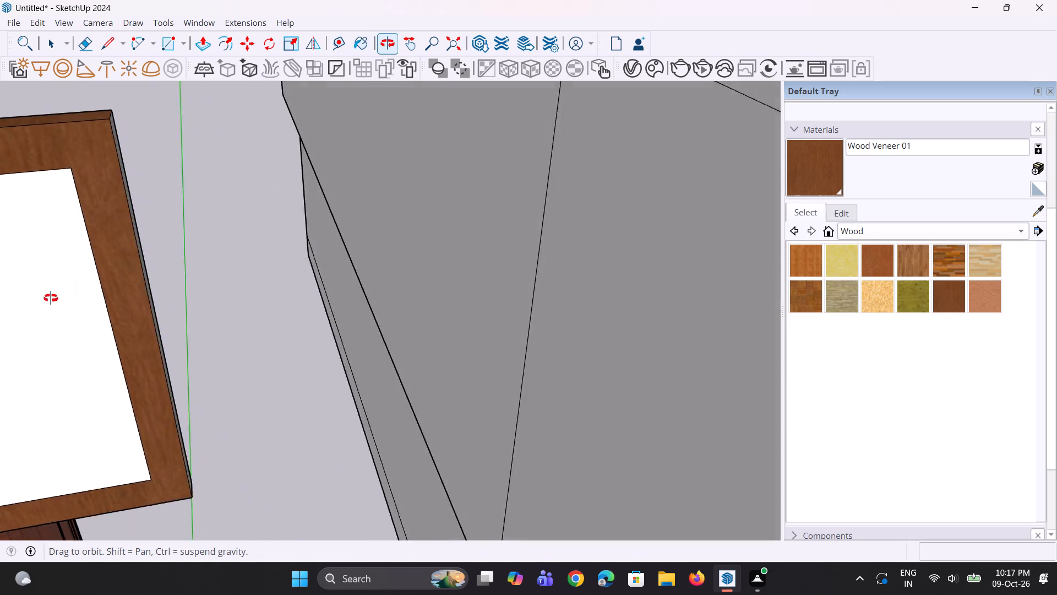
middle_drag(51, 298, 28, 309)
scroll(102, 284, up, 4)
click(152, 268)
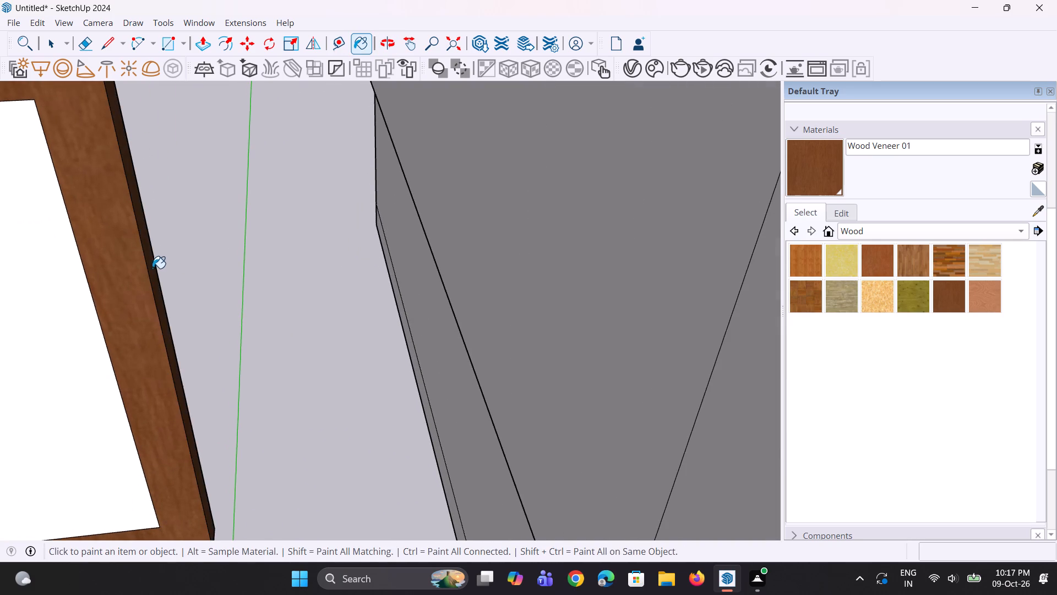
scroll(157, 266, down, 10)
middle_drag(99, 371, 151, 183)
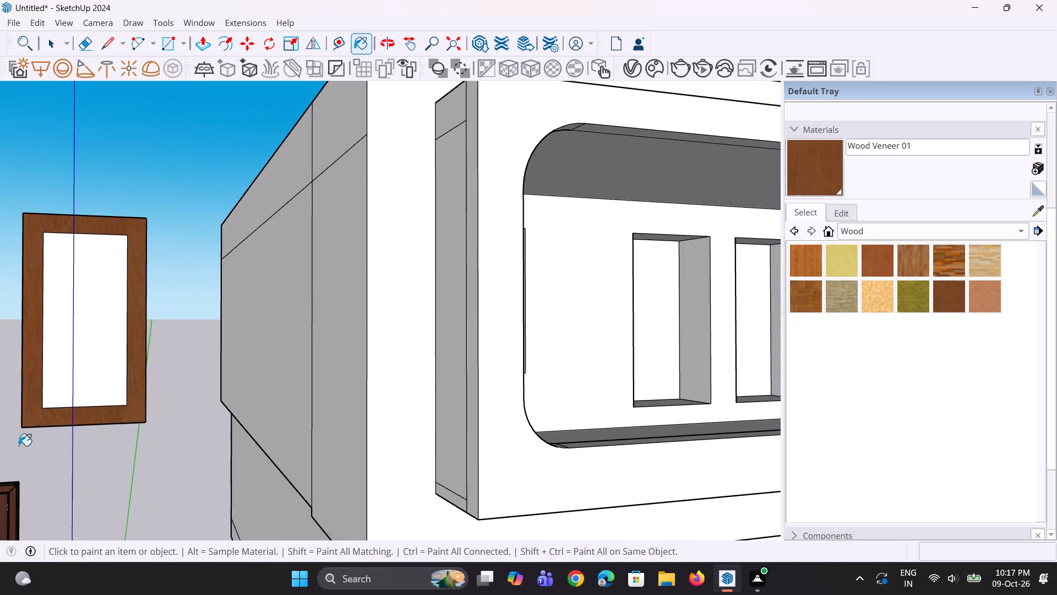
middle_drag(19, 446, 127, 217)
scroll(66, 386, up, 3)
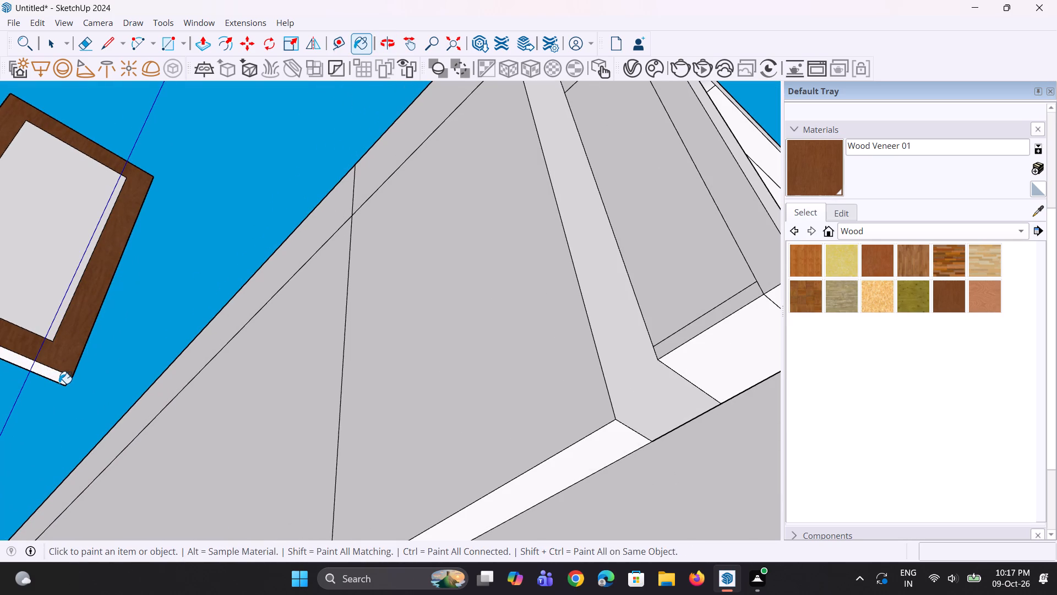
click(59, 383)
click(63, 377)
Paint the panel's inner front face with Translucent Glass Gray from the Glass and Mirrors materials.
scroll(85, 361, down, 4)
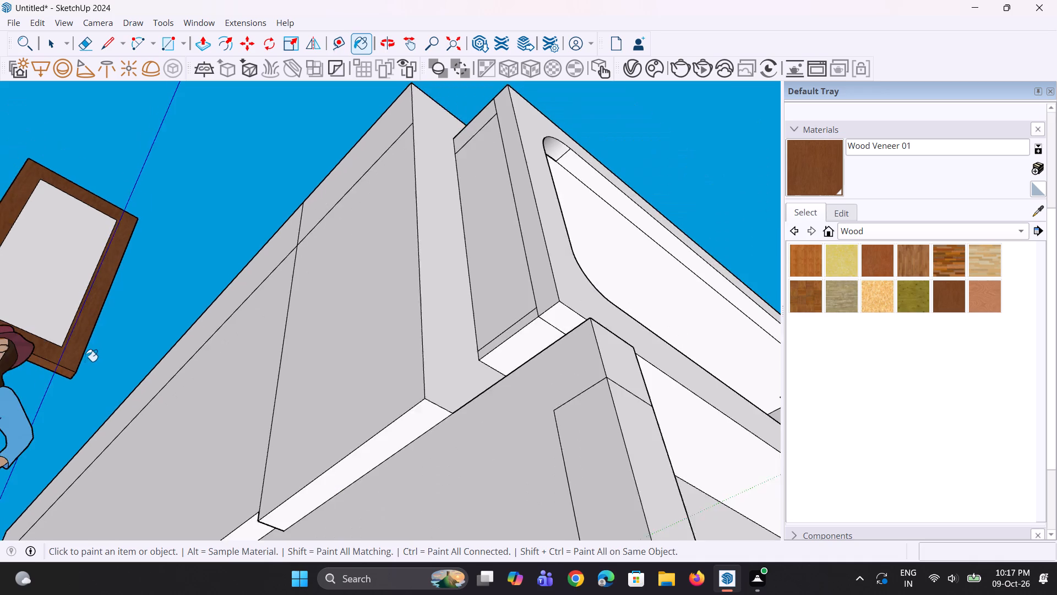
middle_drag(118, 346, 98, 469)
scroll(113, 394, down, 5)
middle_drag(142, 396, 123, 482)
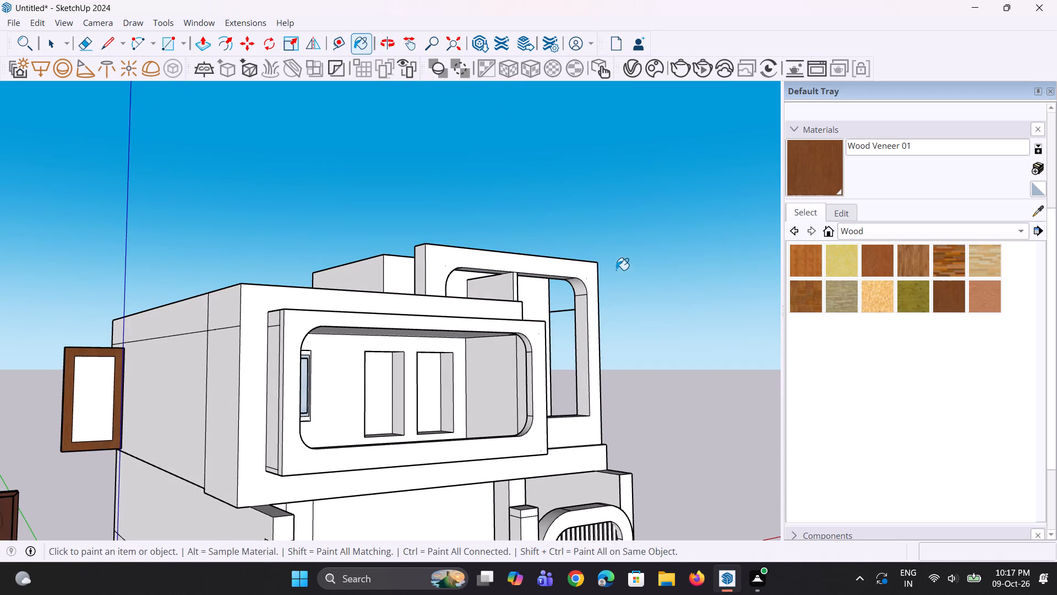
click(856, 234)
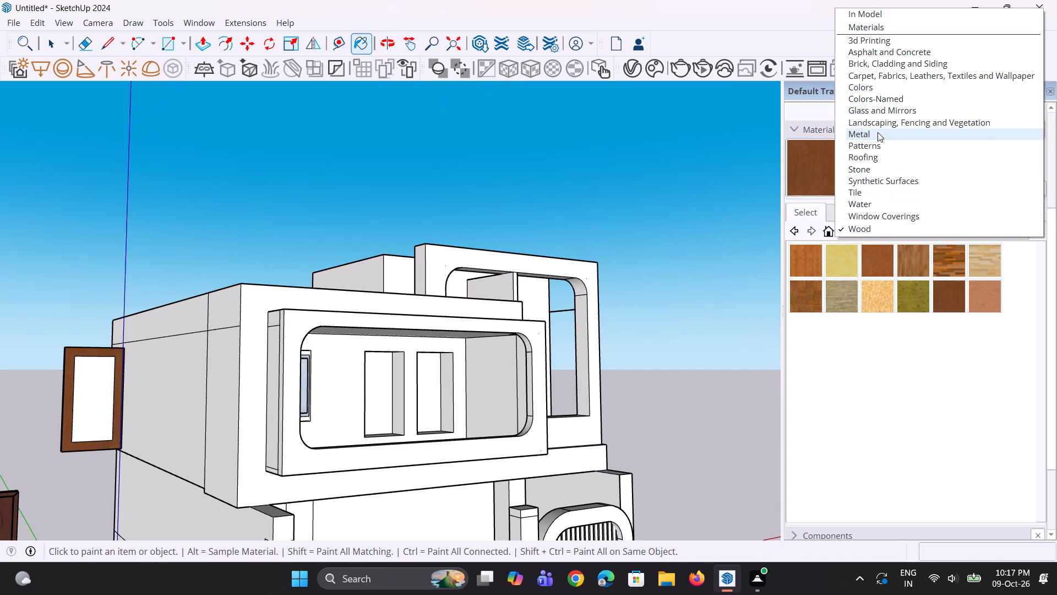
click(882, 110)
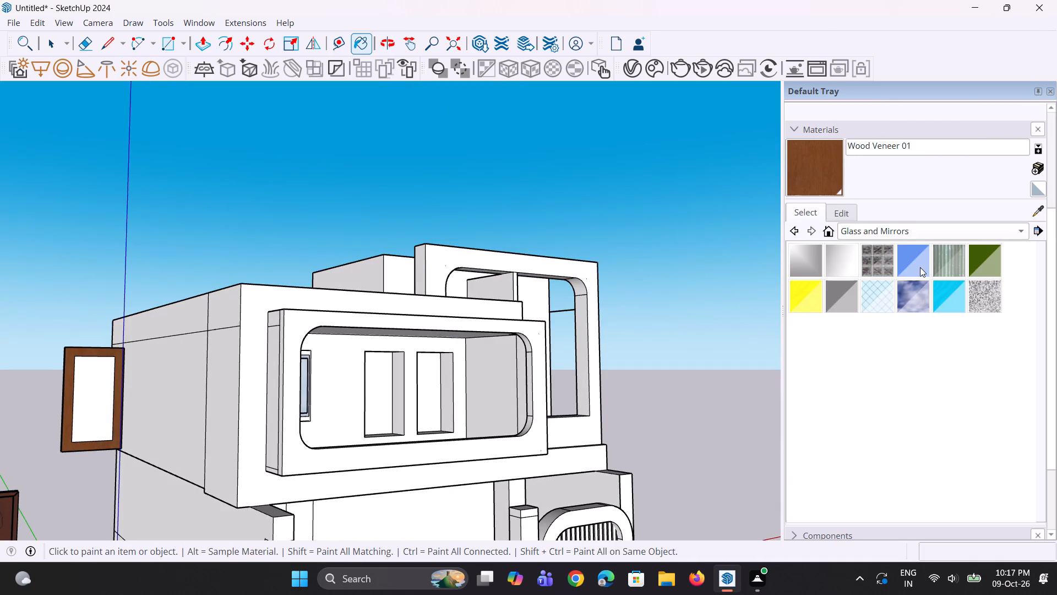
click(920, 267)
click(826, 311)
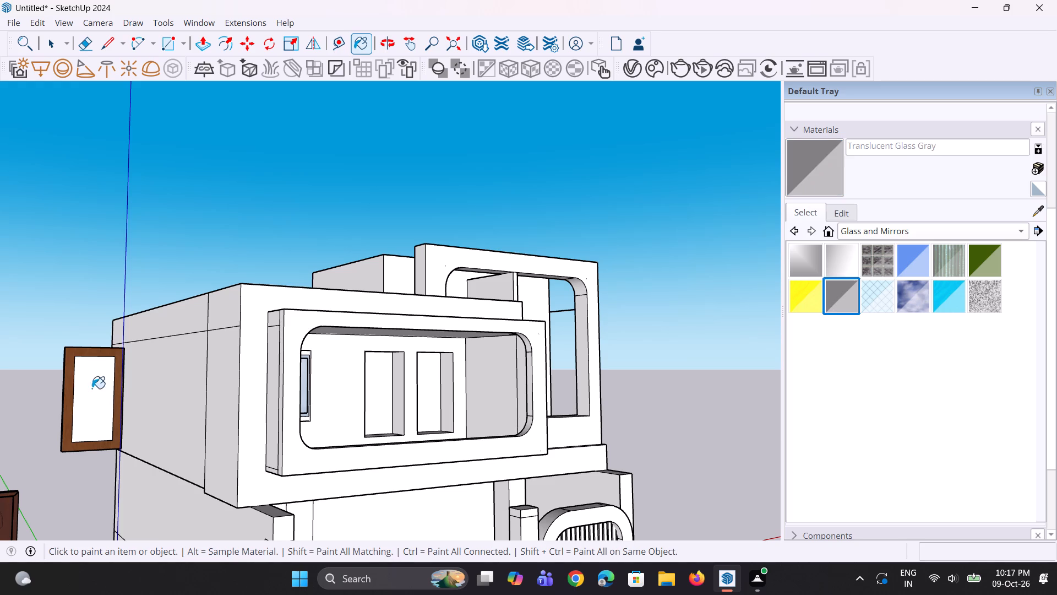
scroll(0, 388, up, 2)
click(111, 402)
scroll(144, 393, down, 4)
middle_drag(144, 390, 70, 474)
scroll(117, 435, up, 3)
middle_drag(124, 426, 146, 391)
key(space)
key(space)
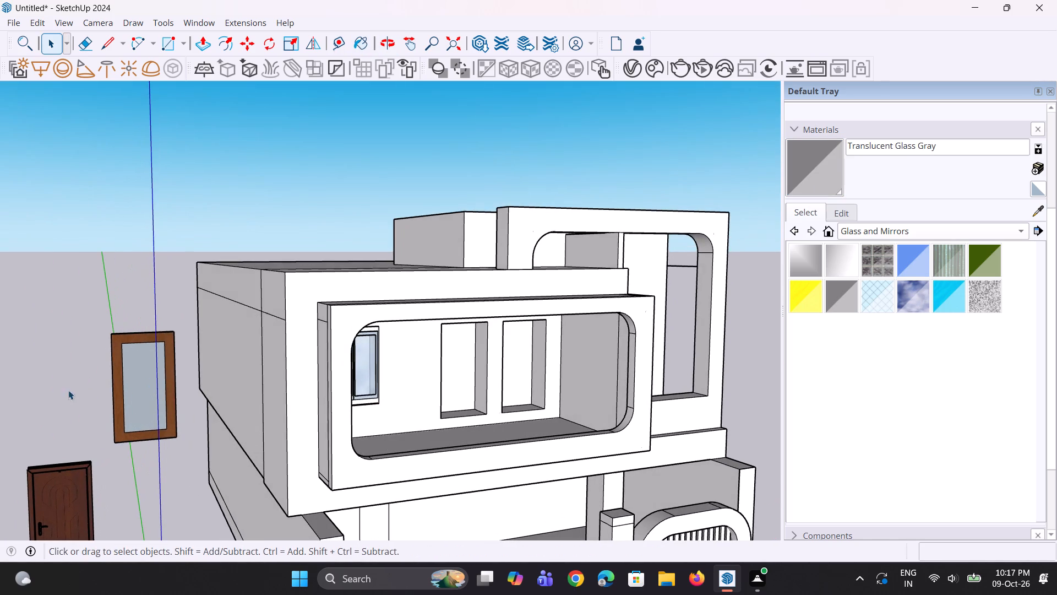
Select the entire wood-framed glass panel and make it a group.
scroll(53, 388, down, 1)
middle_drag(53, 388, 153, 410)
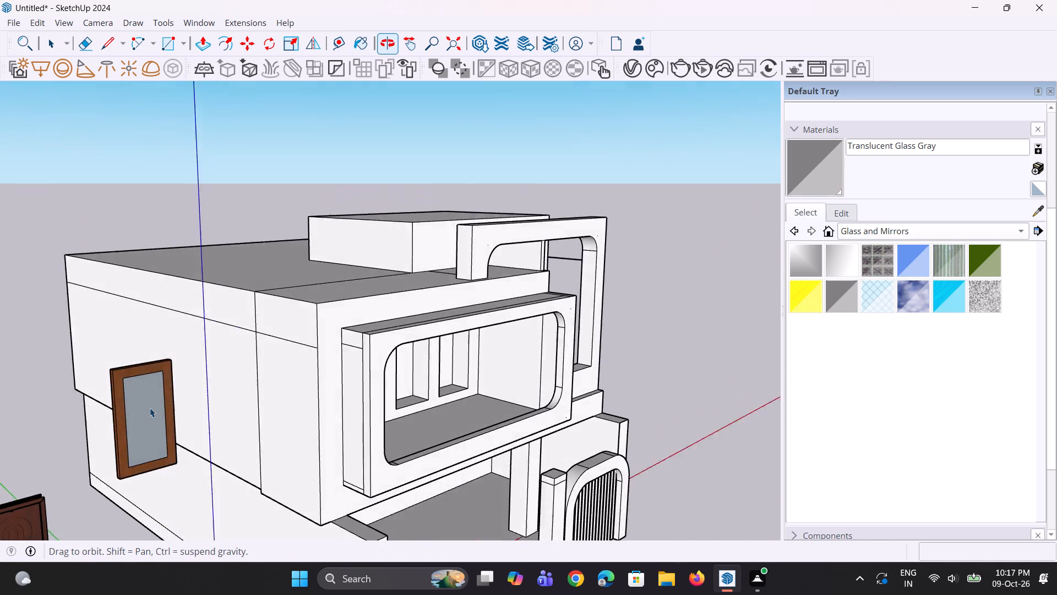
scroll(109, 389, down, 3)
middle_drag(134, 399, 39, 377)
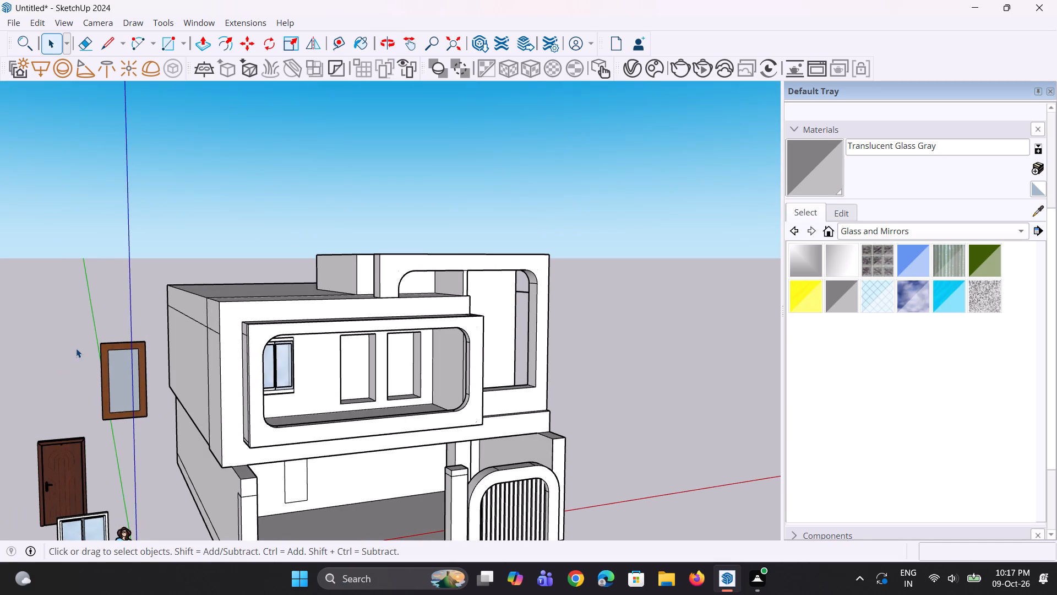
drag(64, 312, 154, 442)
middle_drag(151, 428, 142, 429)
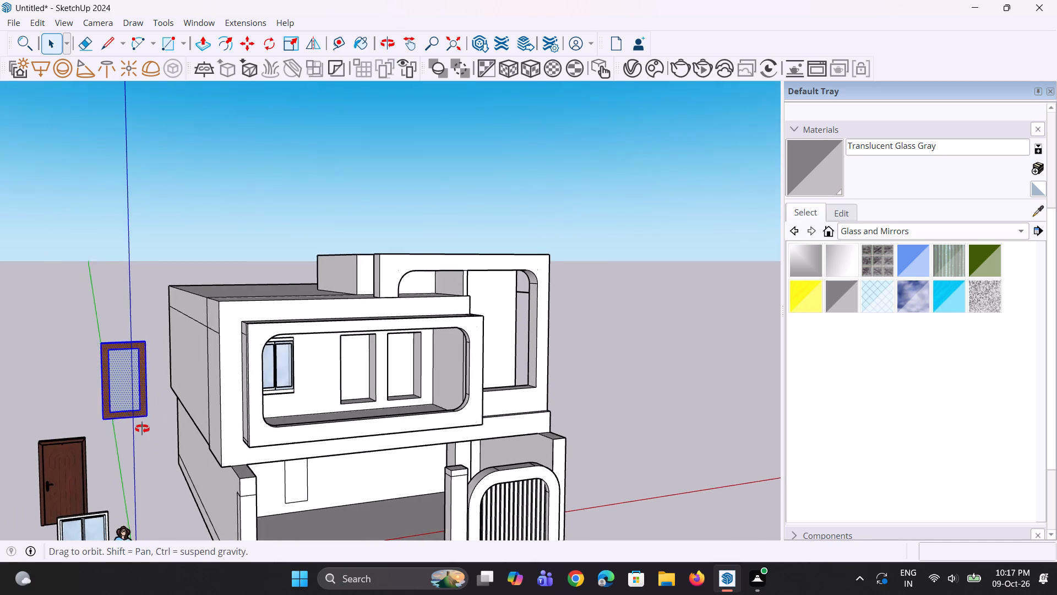
middle_drag(142, 429, 90, 436)
right_click(133, 382)
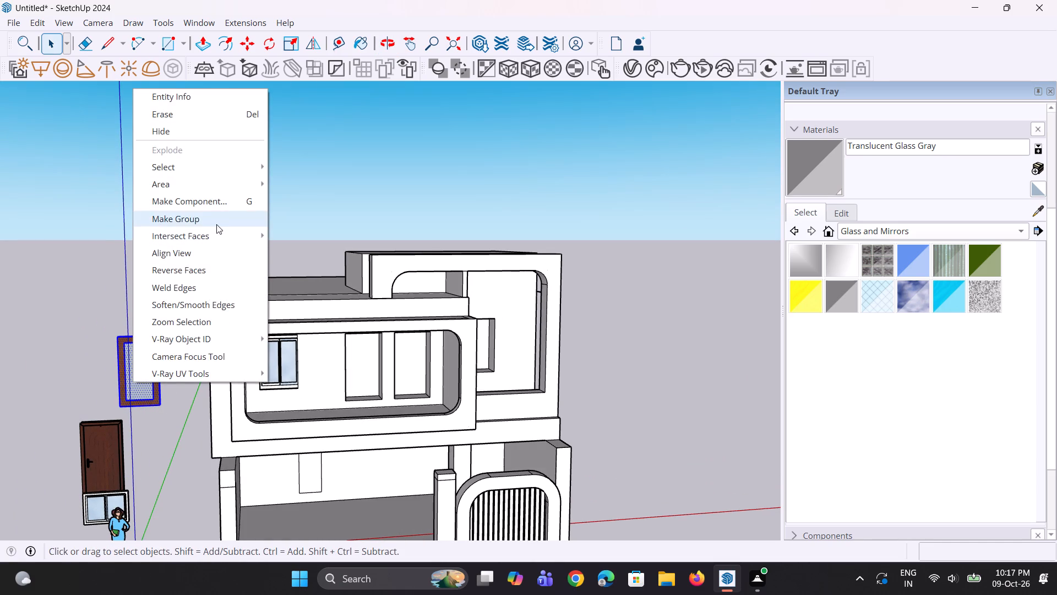
click(216, 224)
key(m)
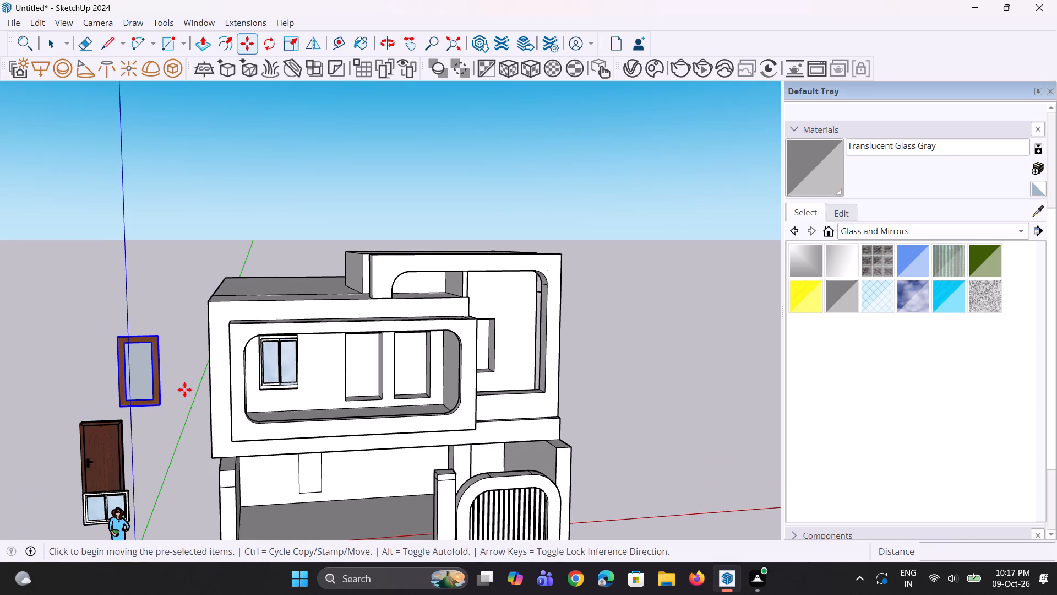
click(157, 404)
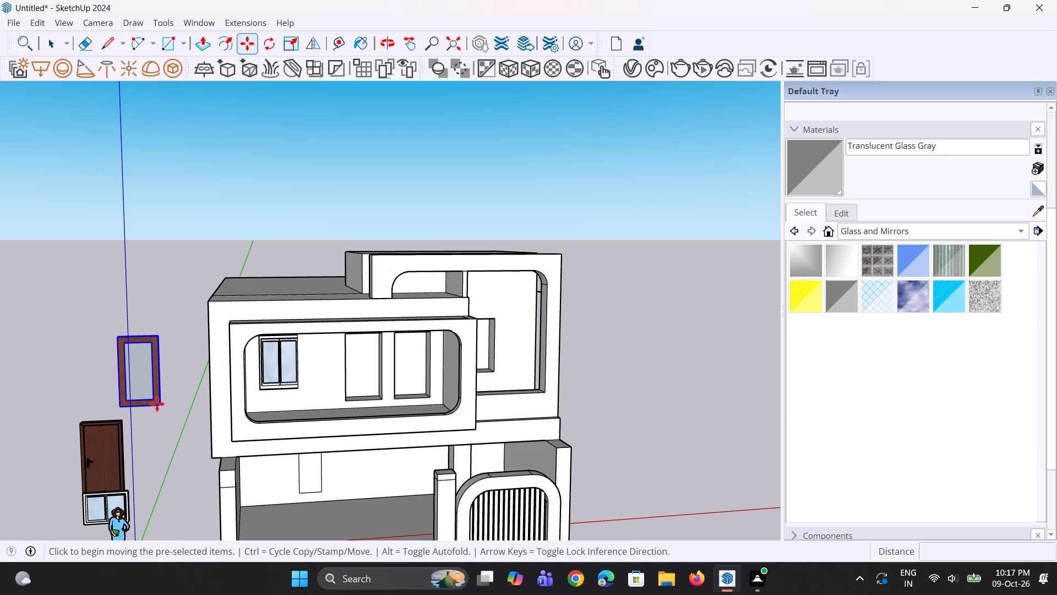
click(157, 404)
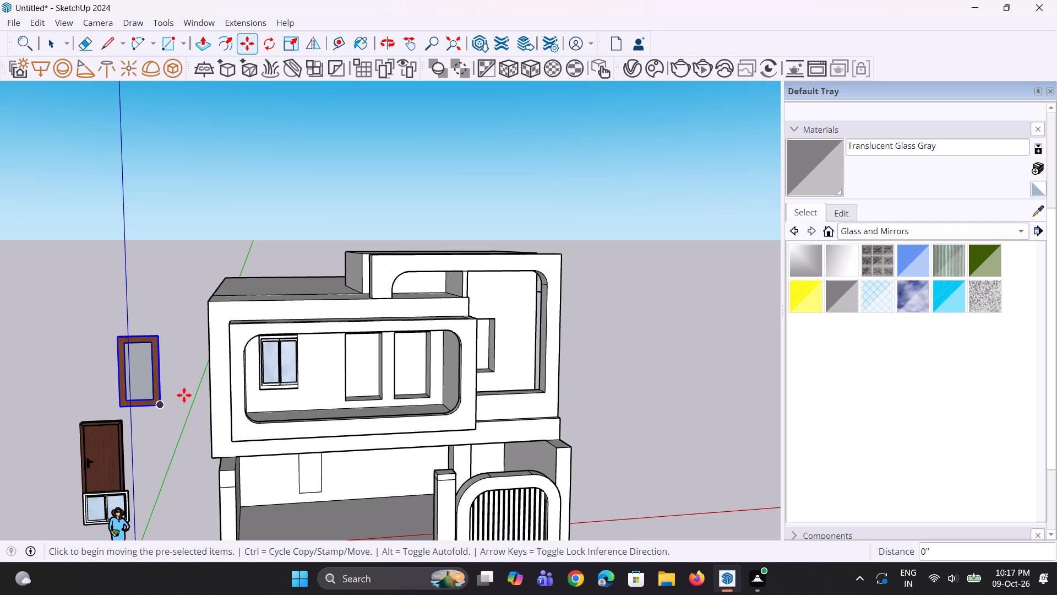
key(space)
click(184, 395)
Copy the wood-framed panel group into the balcony wall's tall opening nearest the sliding window, matching its bottom corner to the opening.
click(146, 381)
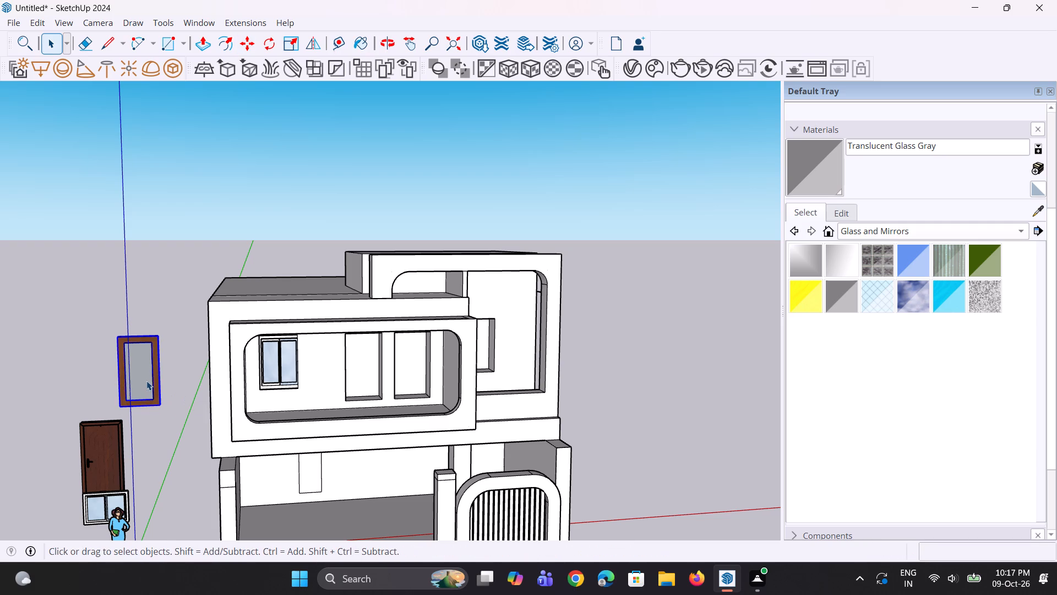
key(m)
click(161, 403)
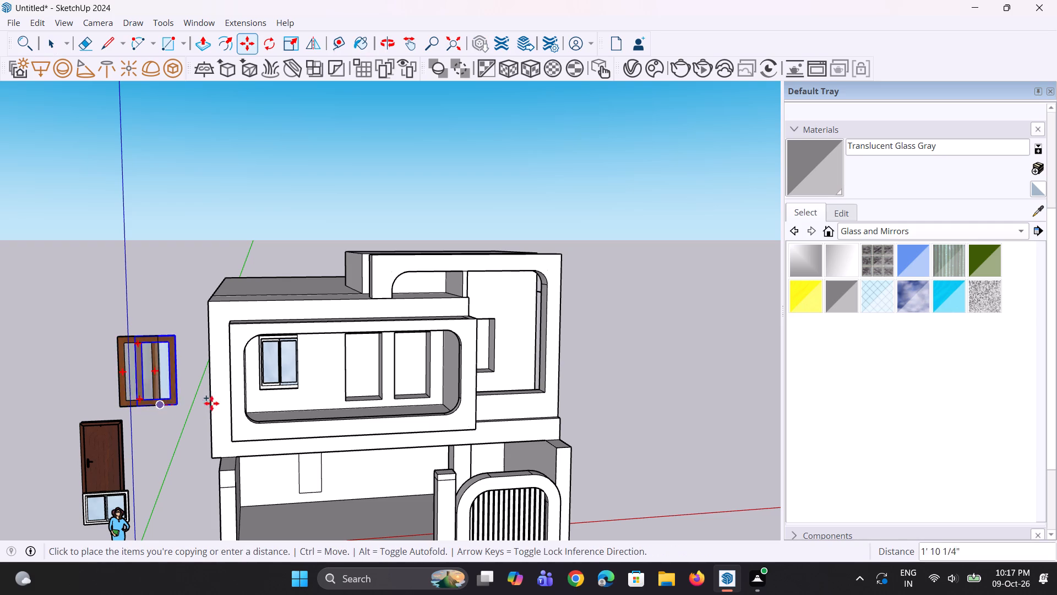
scroll(352, 397, up, 4)
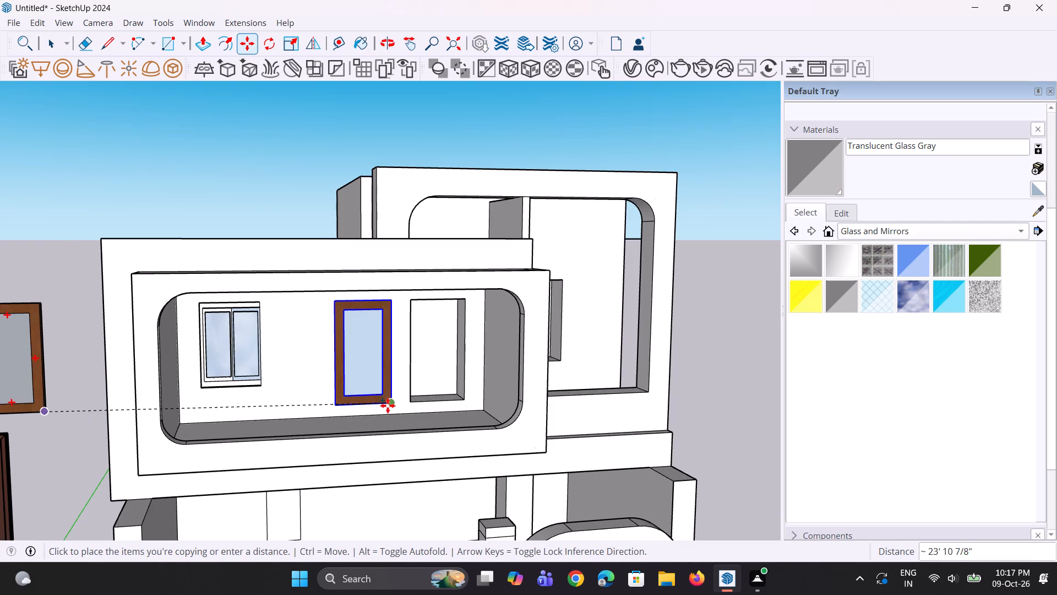
click(388, 405)
middle_drag(392, 403, 317, 403)
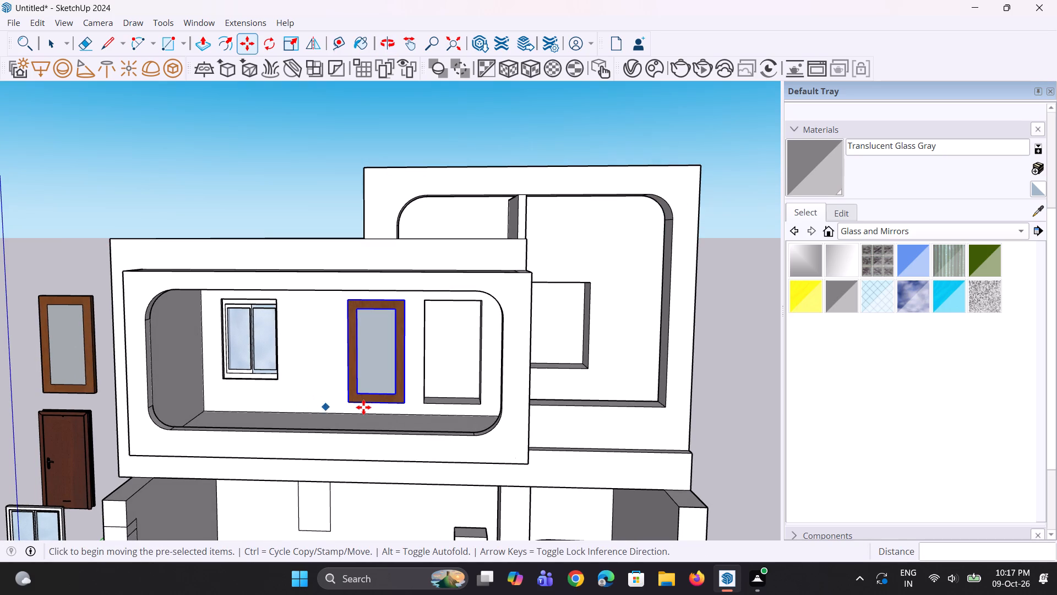
Copy the placed panel about 5' 6" sideways into the adjacent tall opening of the balcony wall.
key(m)
click(392, 400)
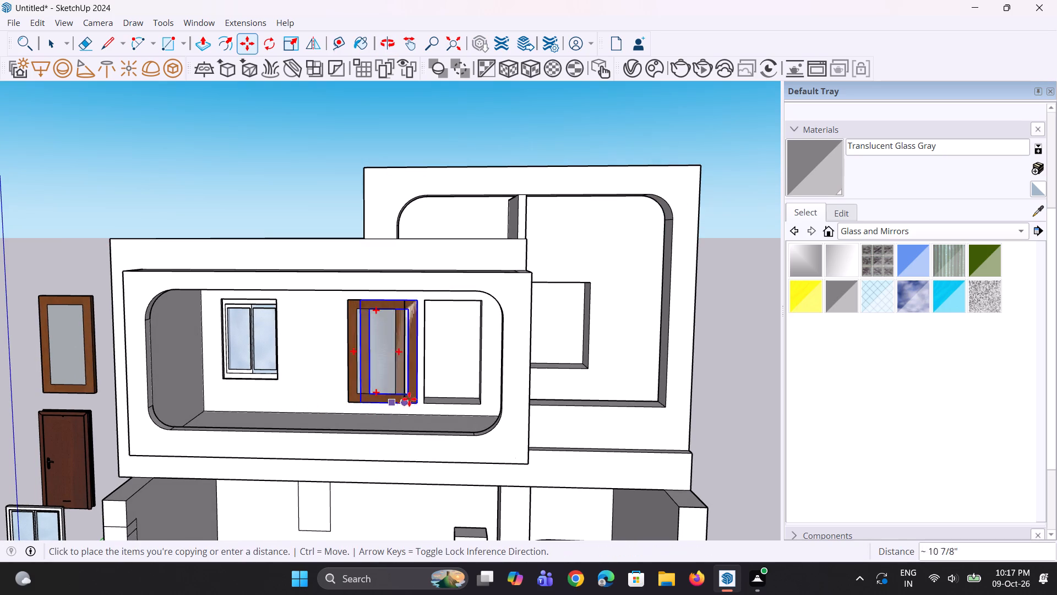
click(468, 402)
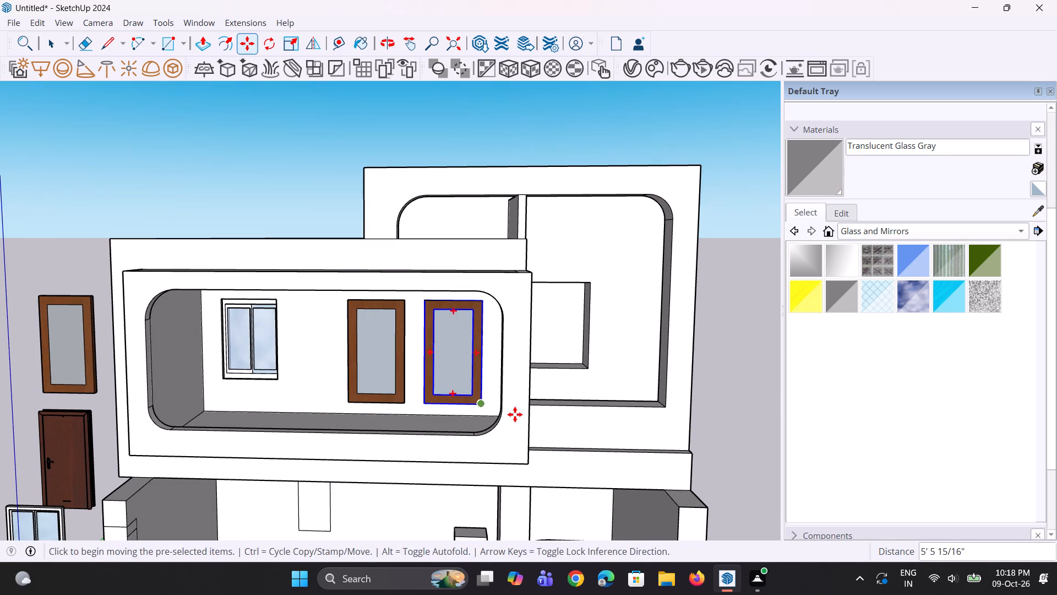
middle_drag(463, 414, 449, 370)
scroll(467, 386, up, 8)
middle_drag(473, 412, 481, 449)
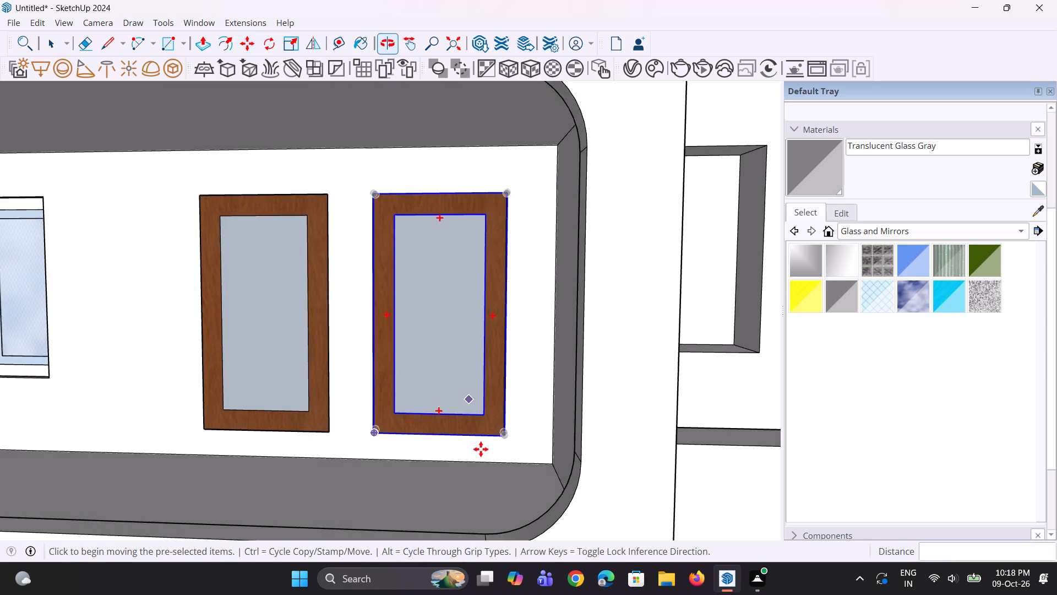
scroll(494, 442, up, 3)
middle_drag(495, 441, 503, 463)
scroll(464, 433, down, 13)
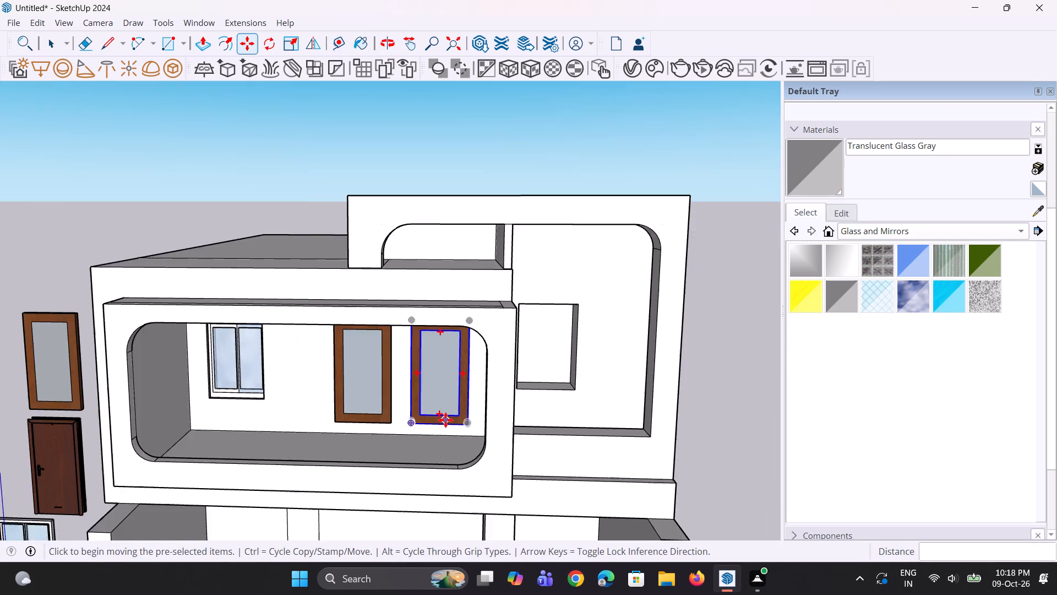
middle_drag(445, 420, 440, 401)
key(space)
key(space)
click(690, 430)
Copy the balcony's sliding window about 21' 1 9/16" across to the wall opening inside the tall rounded frame.
scroll(372, 414, down, 1)
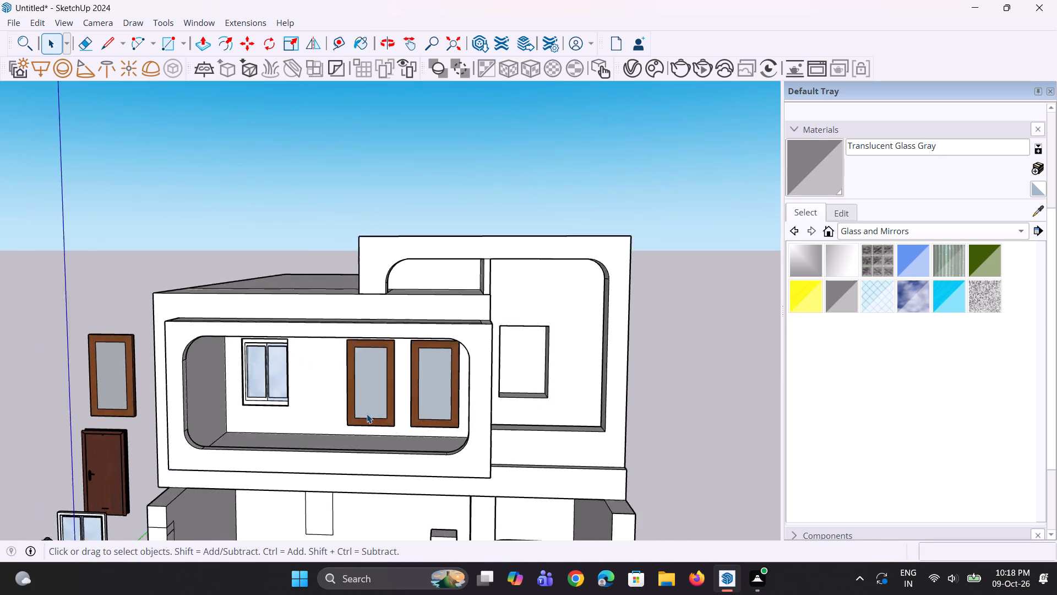
scroll(367, 414, down, 2)
middle_drag(345, 425, 338, 441)
scroll(344, 431, down, 1)
click(296, 394)
scroll(299, 400, up, 2)
key(m)
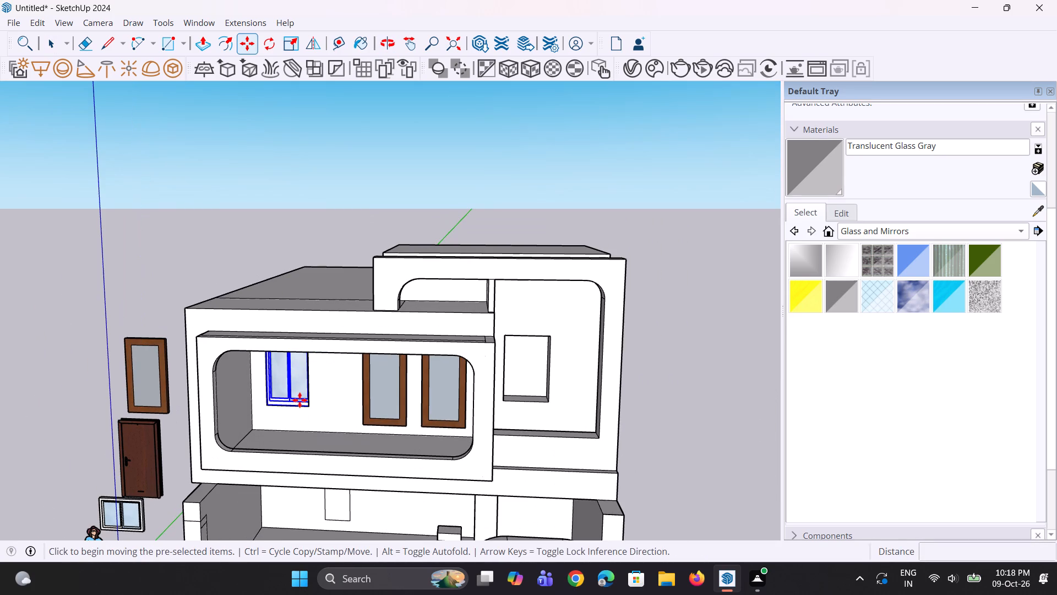
drag(299, 400, 304, 400)
scroll(557, 396, up, 5)
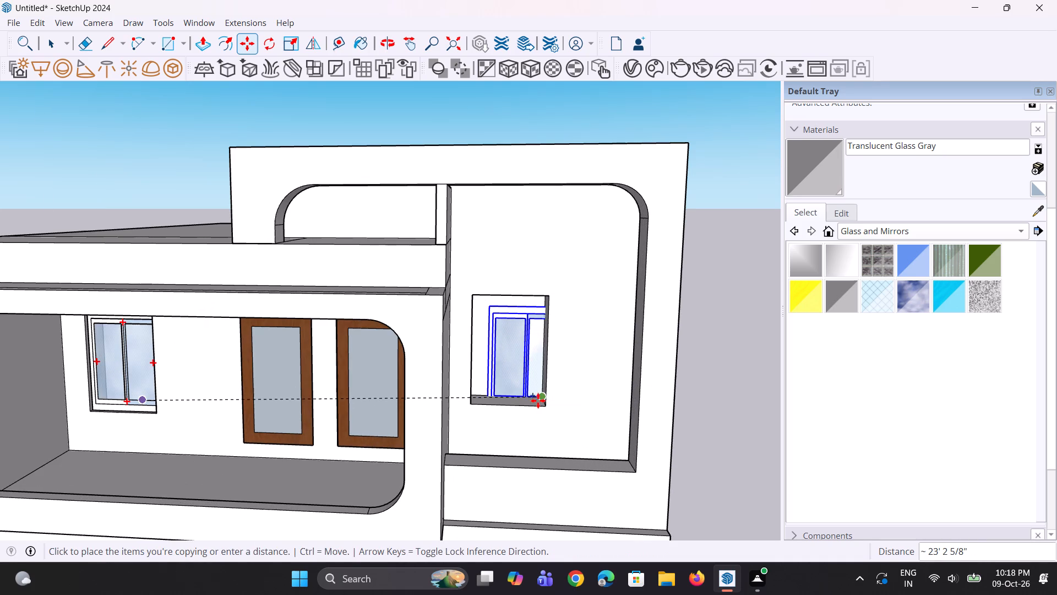
middle_drag(517, 405, 397, 398)
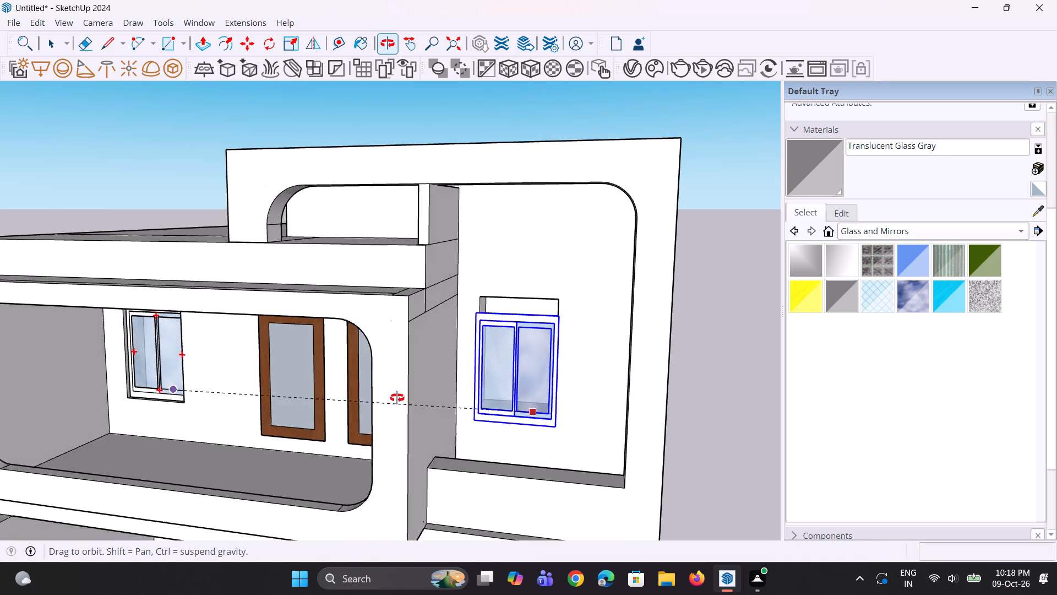
middle_drag(397, 398, 320, 396)
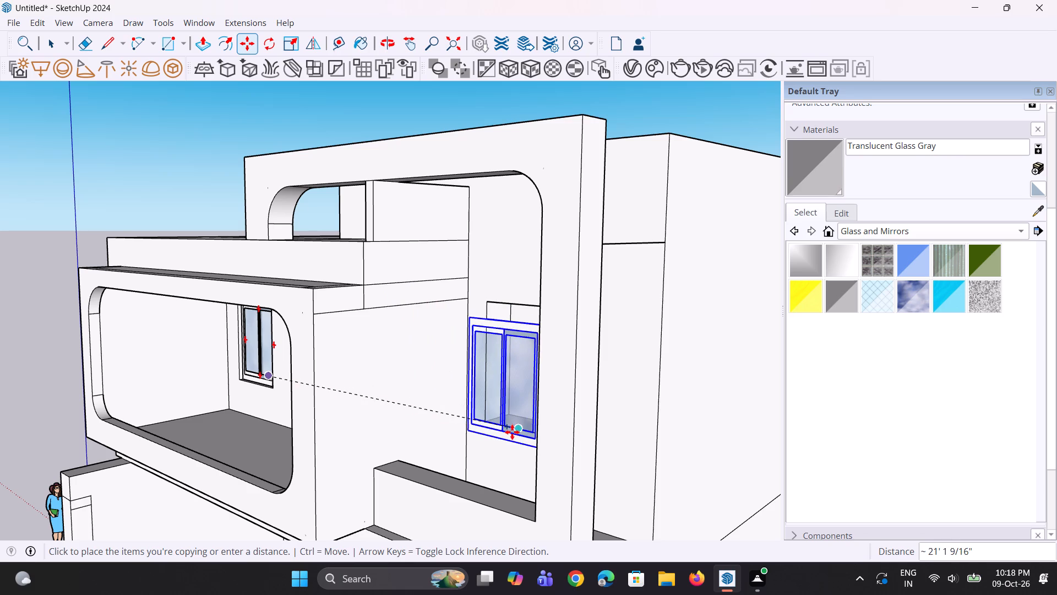
click(524, 427)
Shift the copied window sideways toward the opening's outer edge and raise it about 8 1/8" to align with the opening.
middle_drag(463, 450, 524, 453)
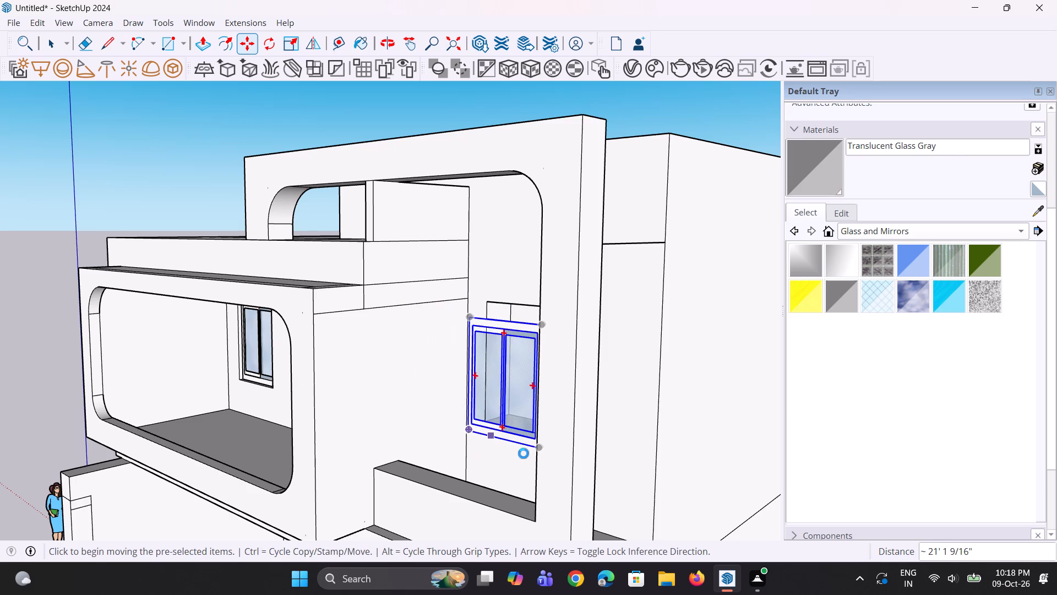
middle_drag(524, 453, 574, 452)
scroll(448, 414, down, 3)
middle_drag(476, 443, 583, 439)
scroll(535, 424, up, 2)
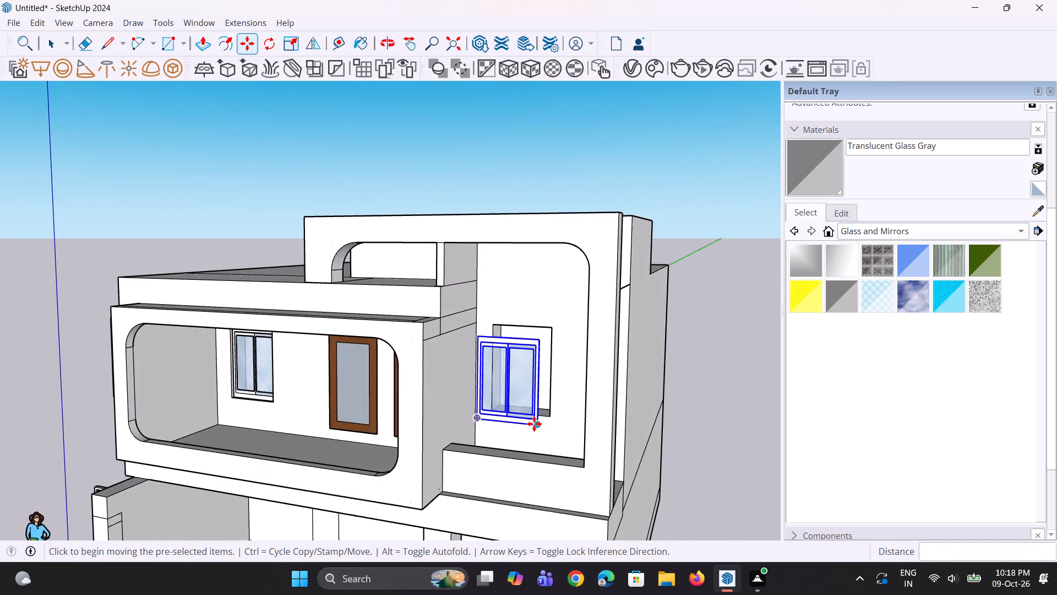
scroll(534, 424, up, 5)
click(533, 423)
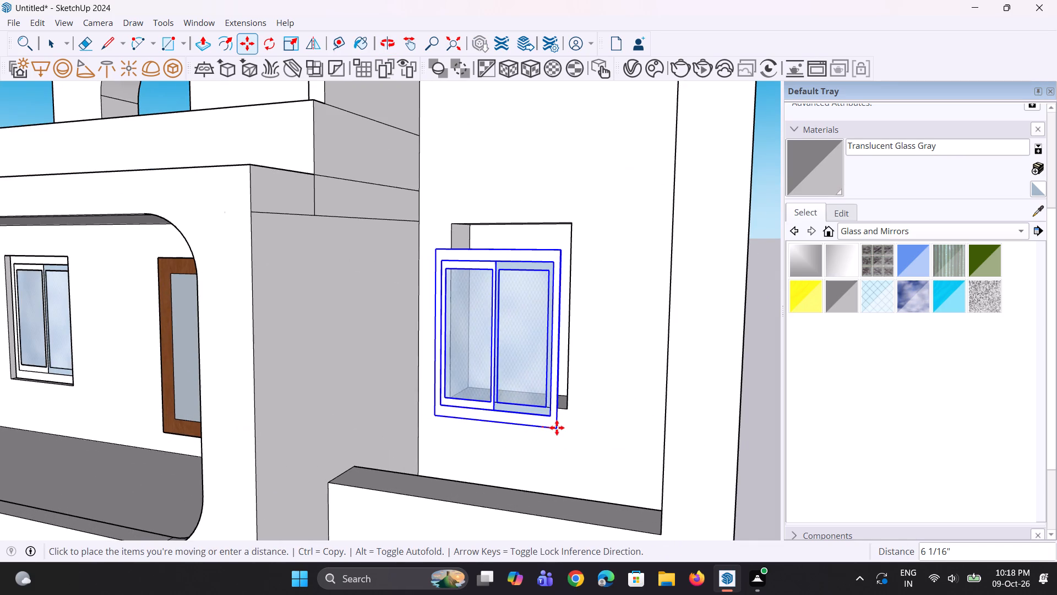
click(565, 428)
middle_drag(574, 441, 535, 445)
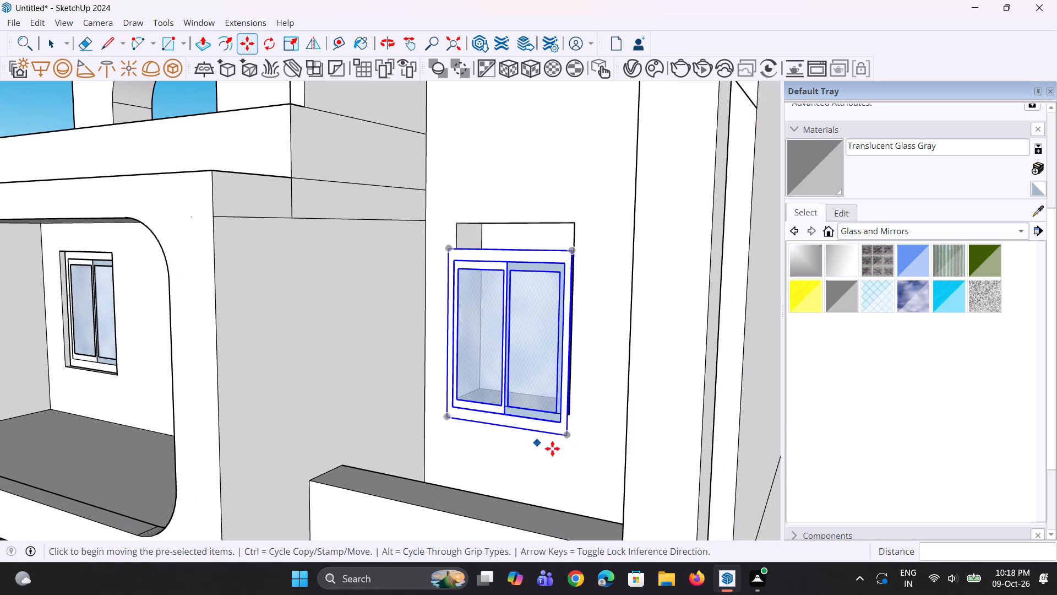
click(566, 439)
click(565, 414)
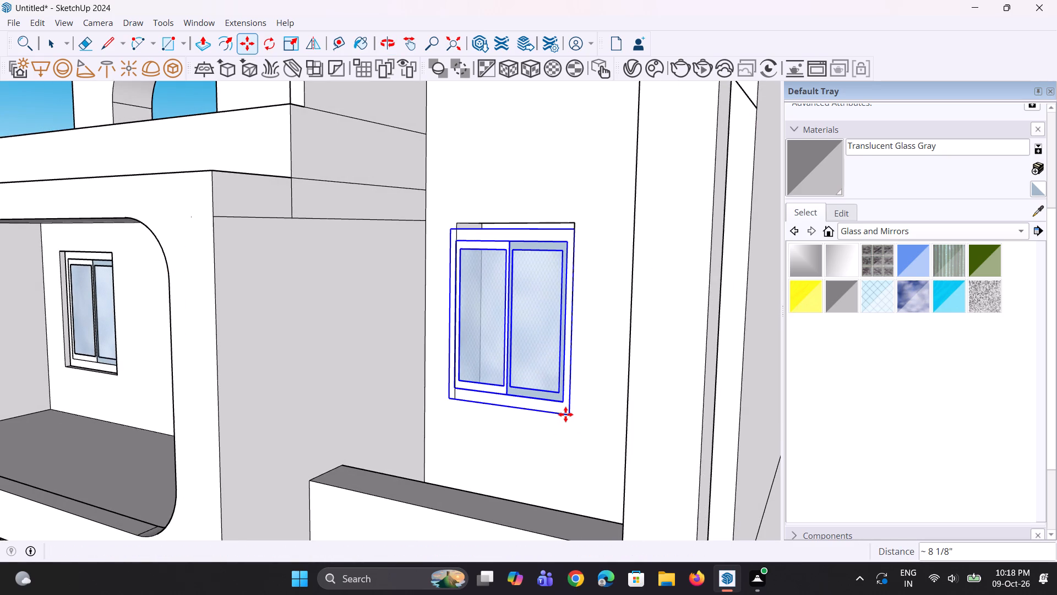
Scale the copied window's width to about 0.95 so its inner side meets the opening's edge.
middle_drag(565, 416, 546, 445)
scroll(447, 310, up, 2)
middle_drag(461, 306, 485, 337)
scroll(497, 329, up, 3)
middle_drag(501, 320, 517, 350)
key(s)
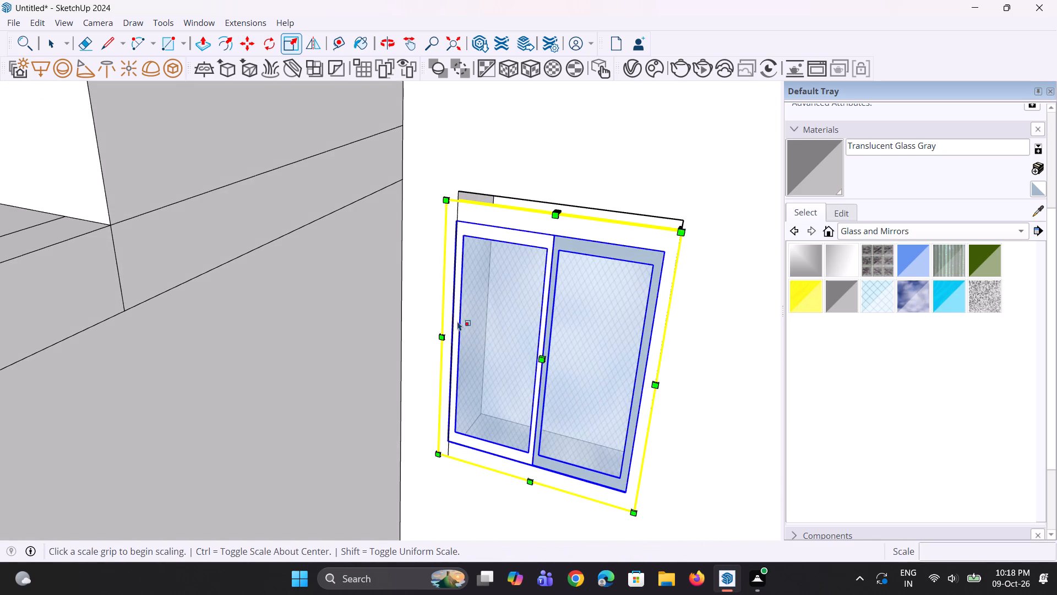
click(446, 333)
click(455, 333)
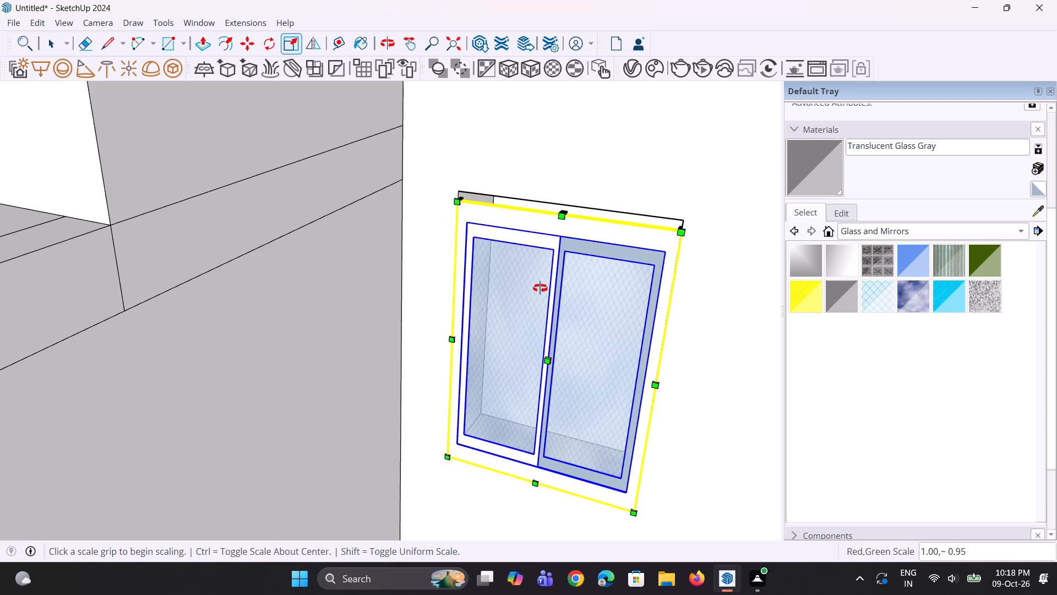
Scale the copied window's height to about 1.04 so its top meets the upper edge of the wall opening.
middle_drag(540, 288, 507, 361)
scroll(536, 270, up, 5)
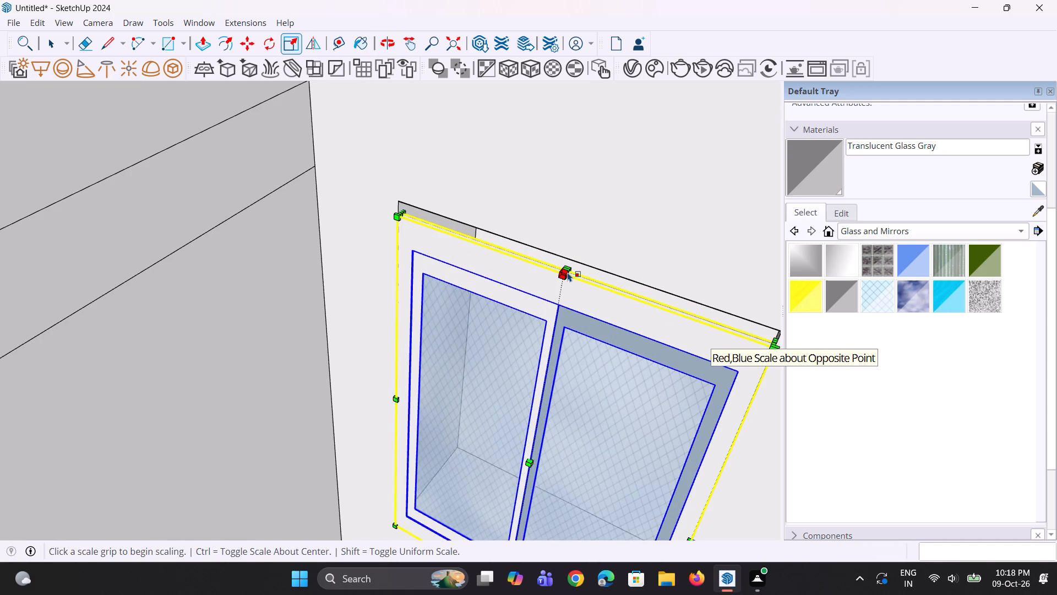
middle_drag(554, 292, 541, 335)
scroll(556, 320, up, 4)
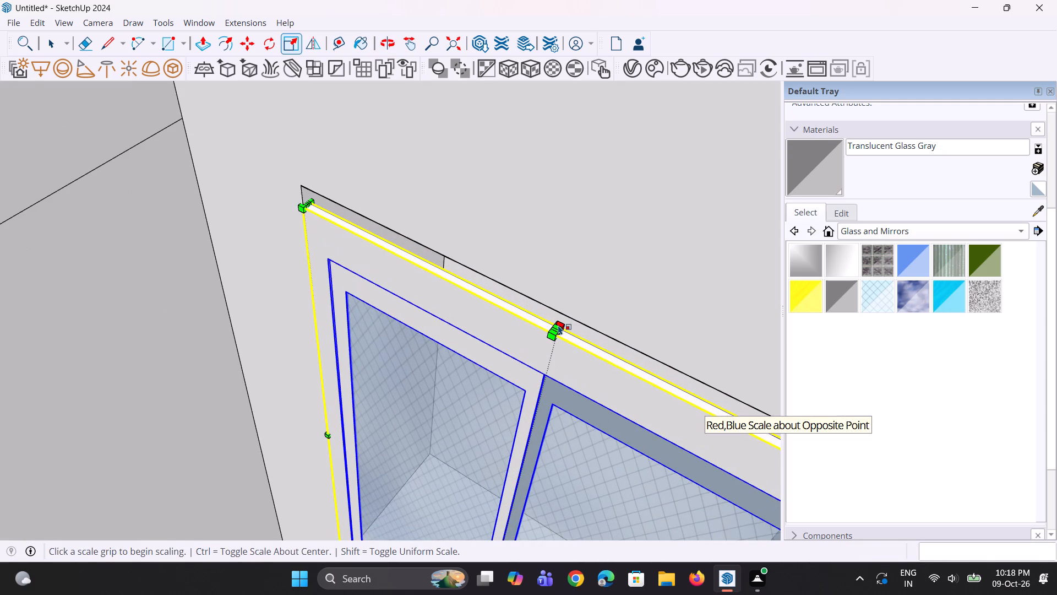
click(557, 327)
click(555, 300)
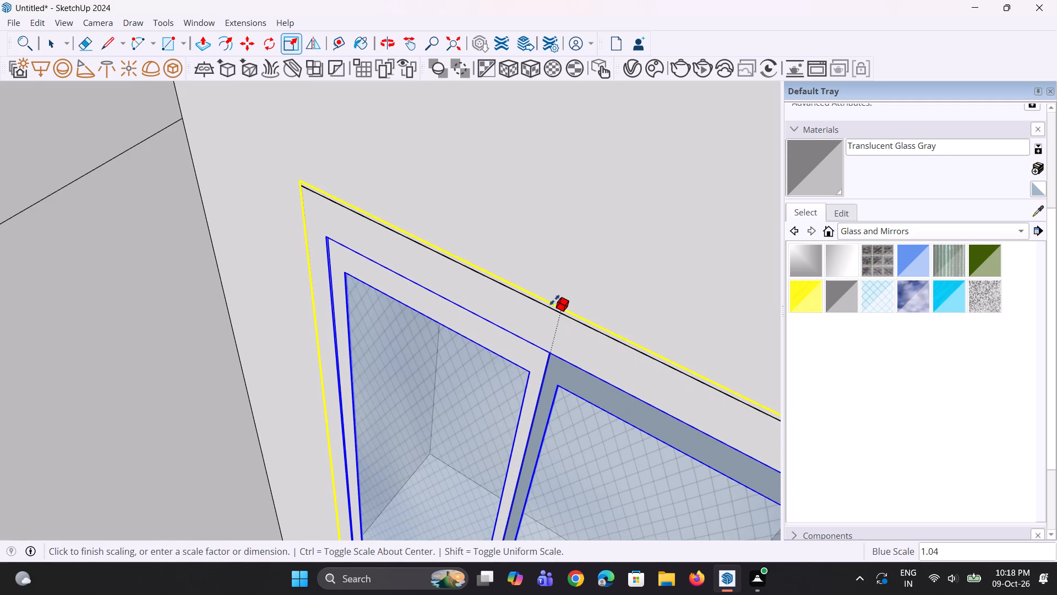
scroll(525, 344, down, 12)
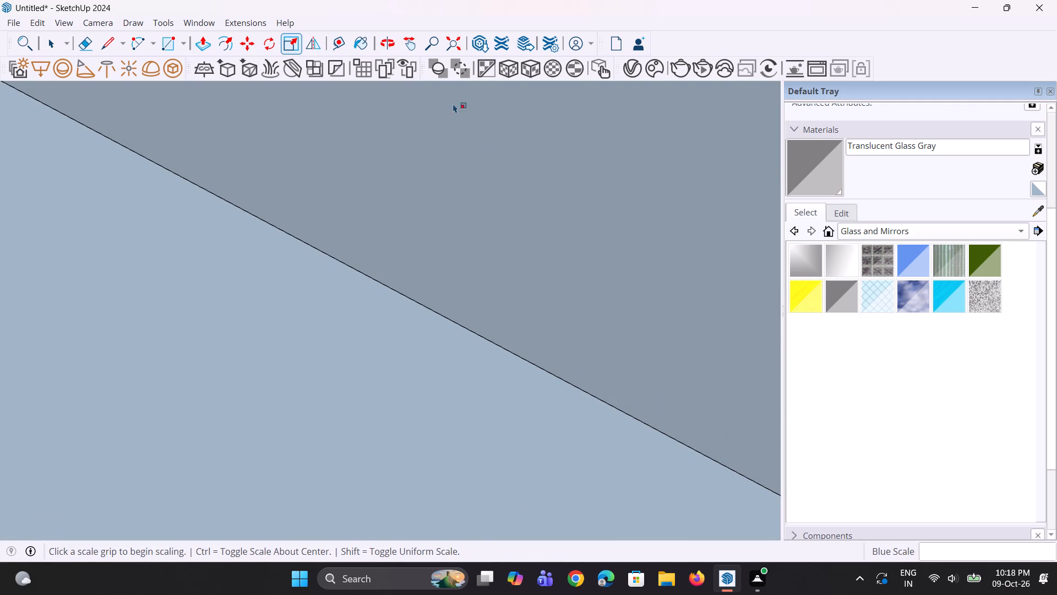
click(445, 44)
middle_drag(422, 381, 451, 264)
scroll(395, 367, up, 2)
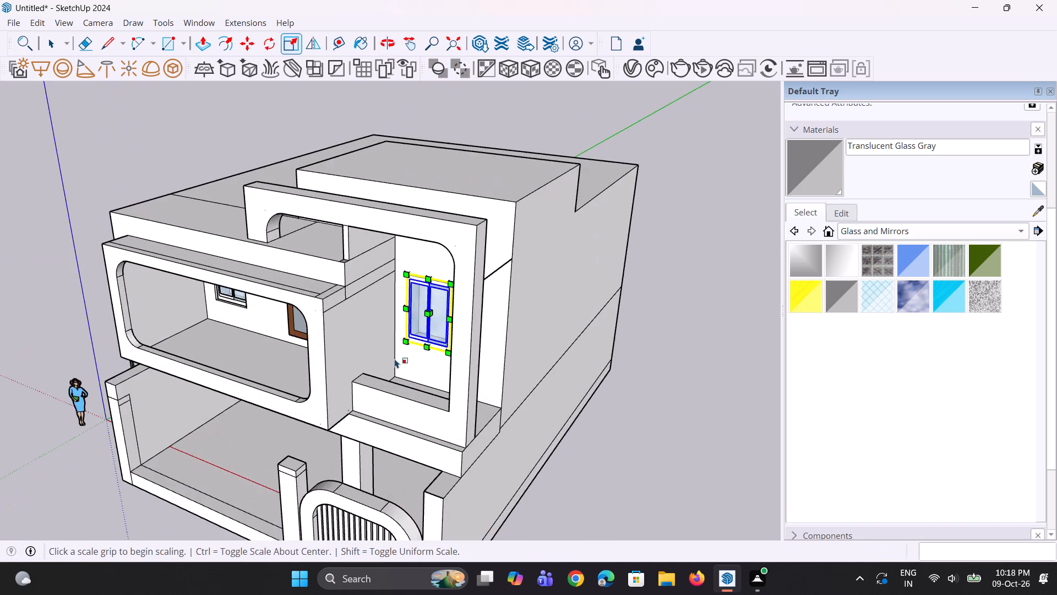
scroll(395, 359, up, 2)
middle_drag(402, 356, 414, 356)
key(space)
key(space)
click(634, 420)
Nudge the copied window by its lower outer corner so it seats in the corner of its wall opening.
scroll(463, 388, up, 3)
middle_drag(445, 339, 446, 351)
scroll(445, 341, up, 6)
key(m)
click(464, 344)
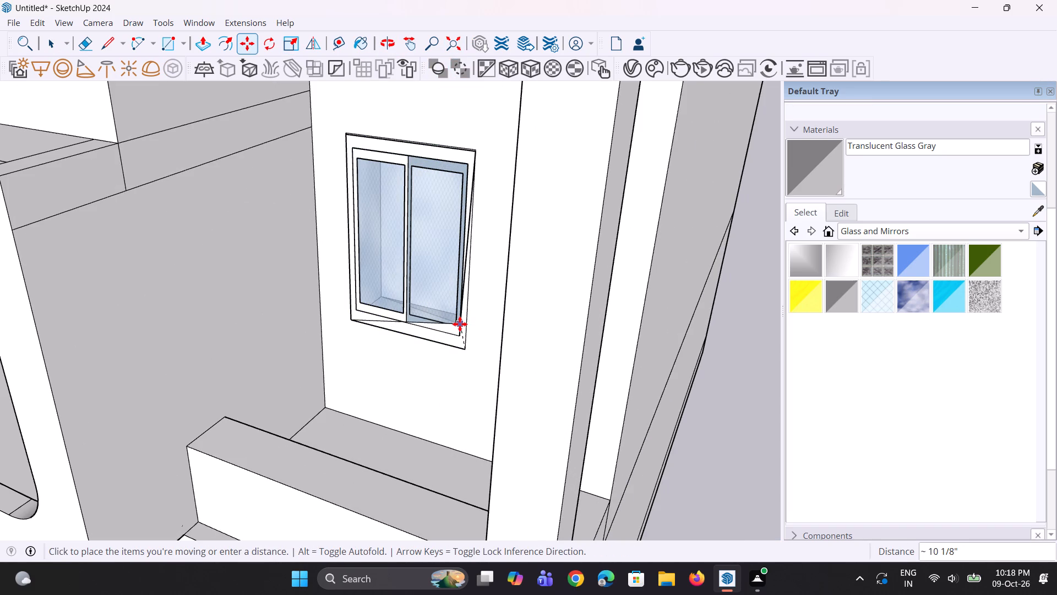
key(Escape)
click(461, 348)
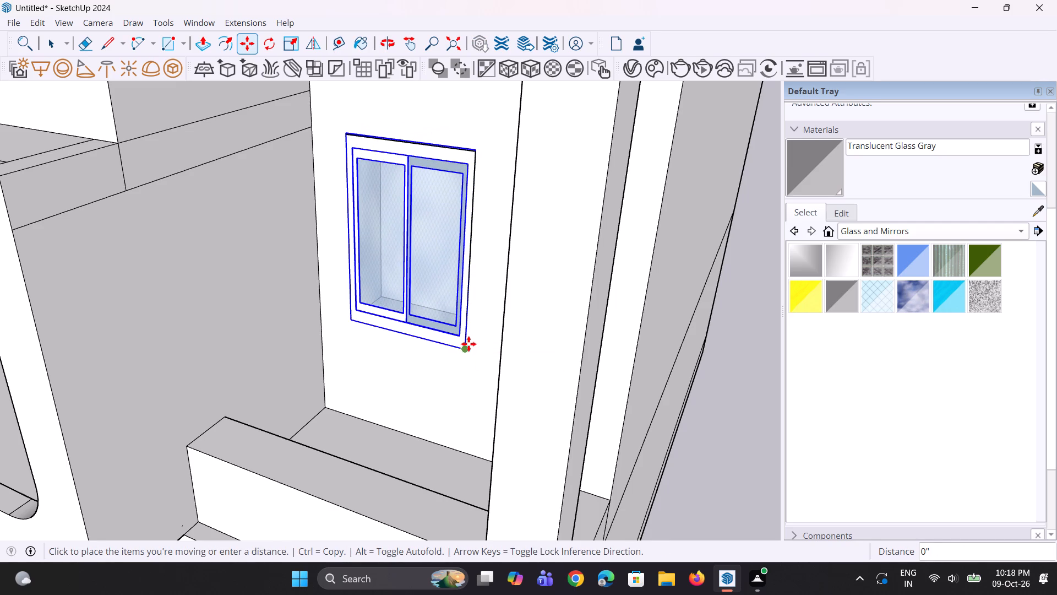
click(468, 344)
middle_drag(478, 367, 491, 355)
key(space)
key(space)
click(672, 443)
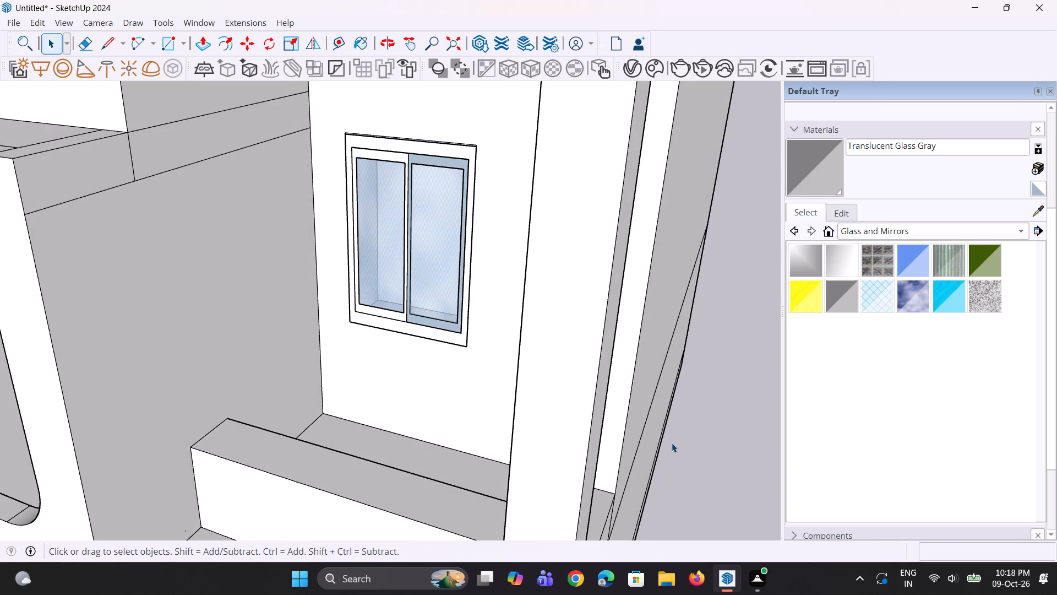
Widen the door outline on the ground-floor back wall by moving its vertical edge nearer the gate outward 10 1/2".
scroll(411, 372, down, 4)
middle_drag(217, 383, 288, 321)
scroll(308, 306, down, 9)
middle_drag(228, 381, 263, 315)
middle_drag(149, 403, 172, 425)
click(212, 340)
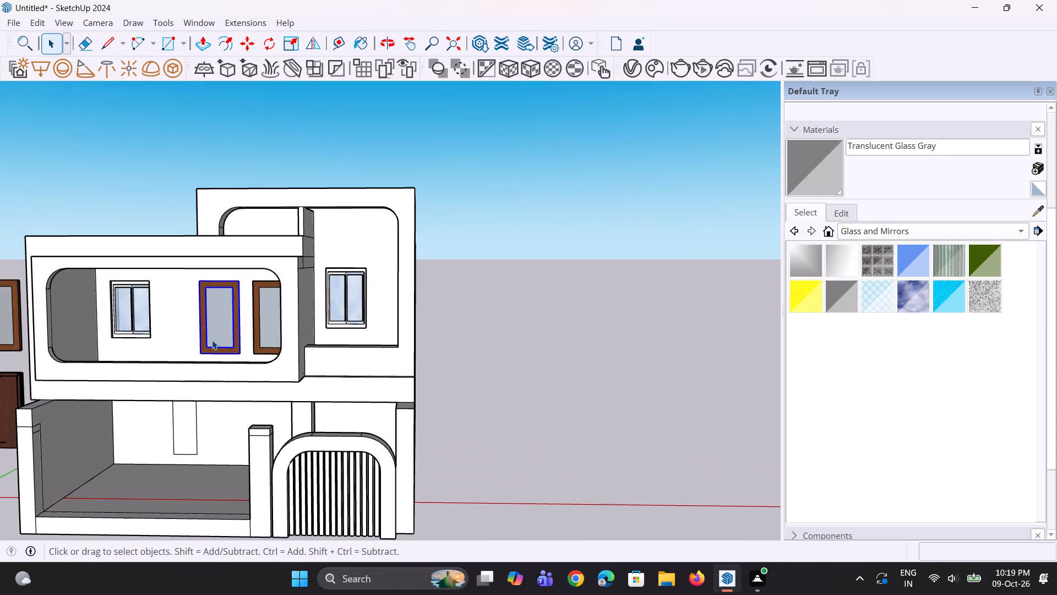
middle_drag(180, 456, 213, 437)
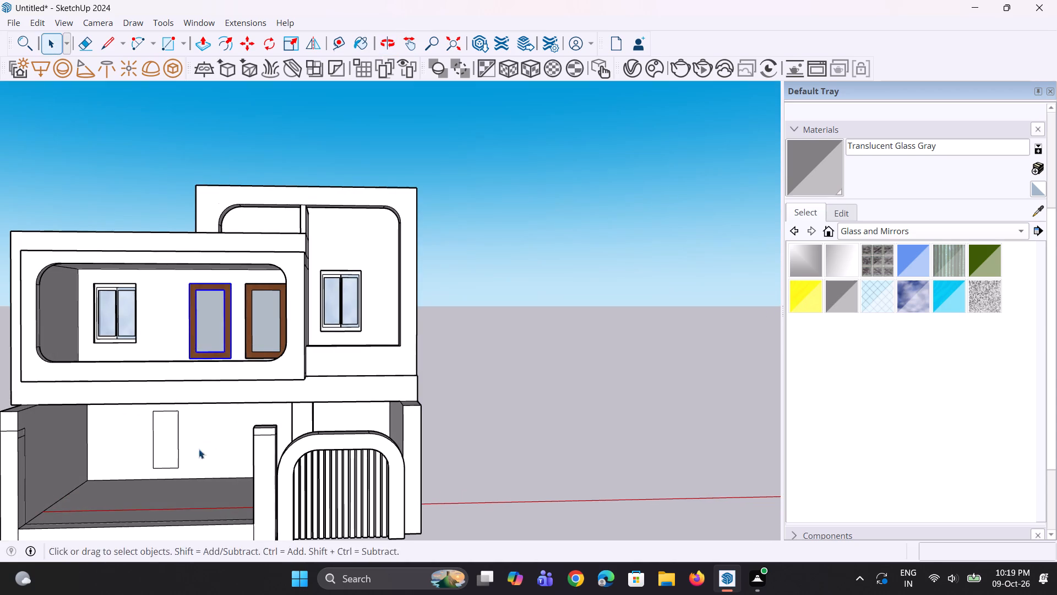
middle_drag(188, 458, 191, 475)
scroll(160, 442, up, 7)
middle_drag(161, 433, 154, 426)
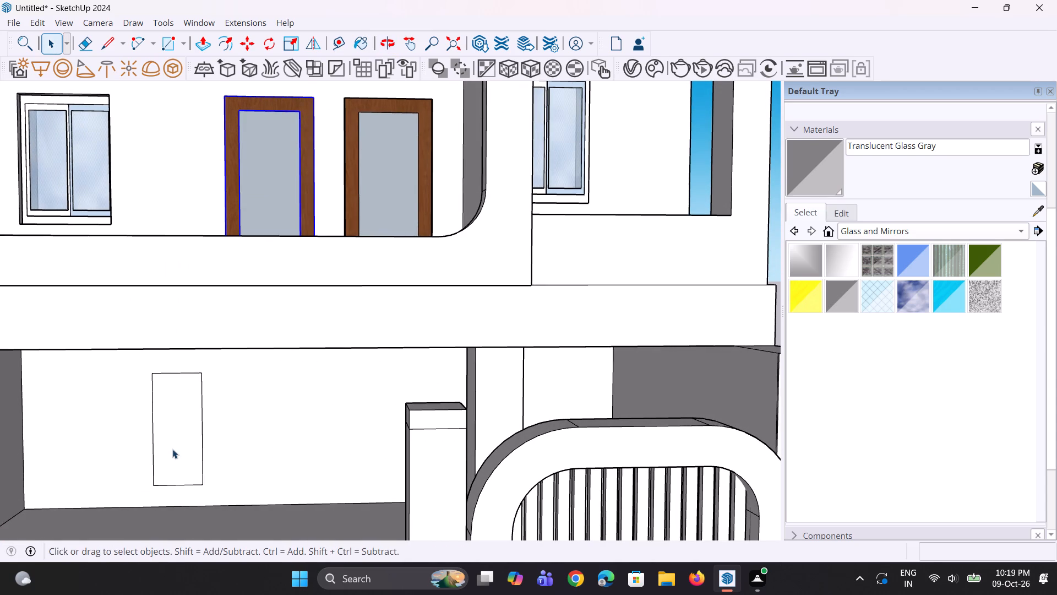
click(204, 463)
key(m)
click(205, 483)
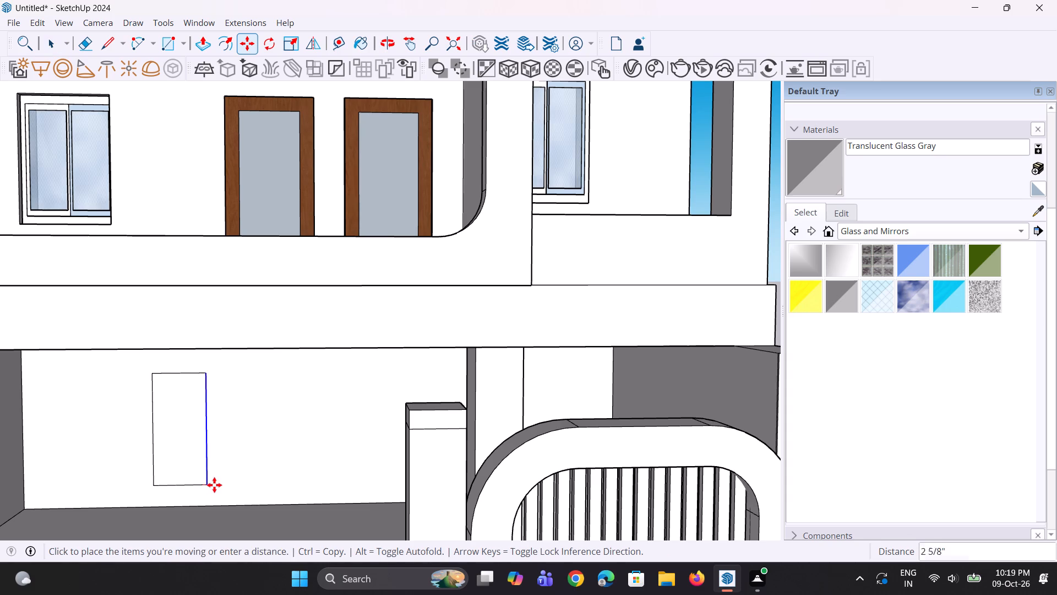
click(220, 486)
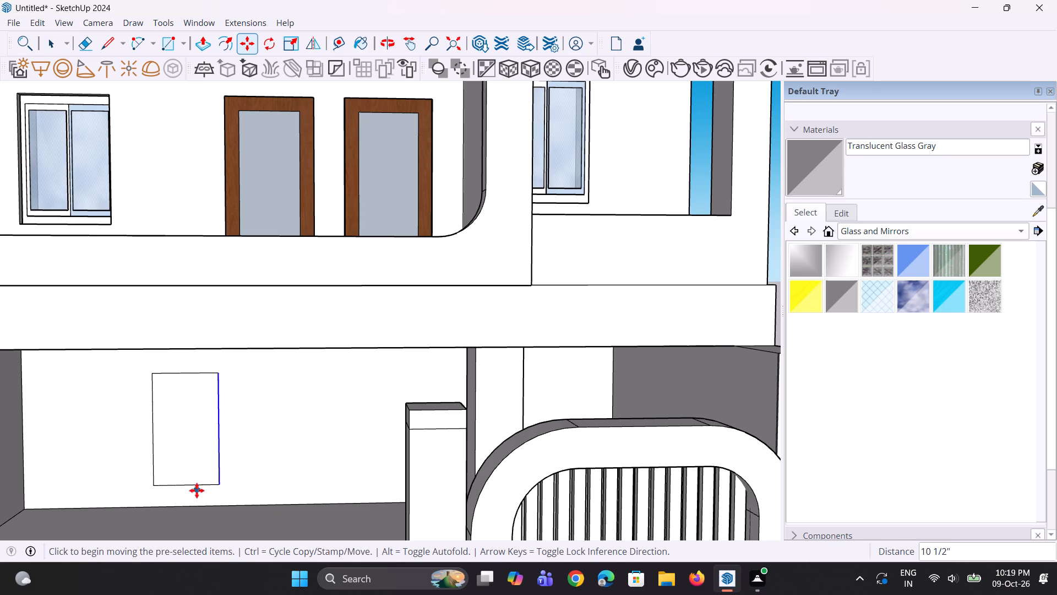
key(space)
Lower the bottom edge of the ground-floor door outline about 1' 1 15/16" to the floor.
middle_drag(199, 462, 192, 415)
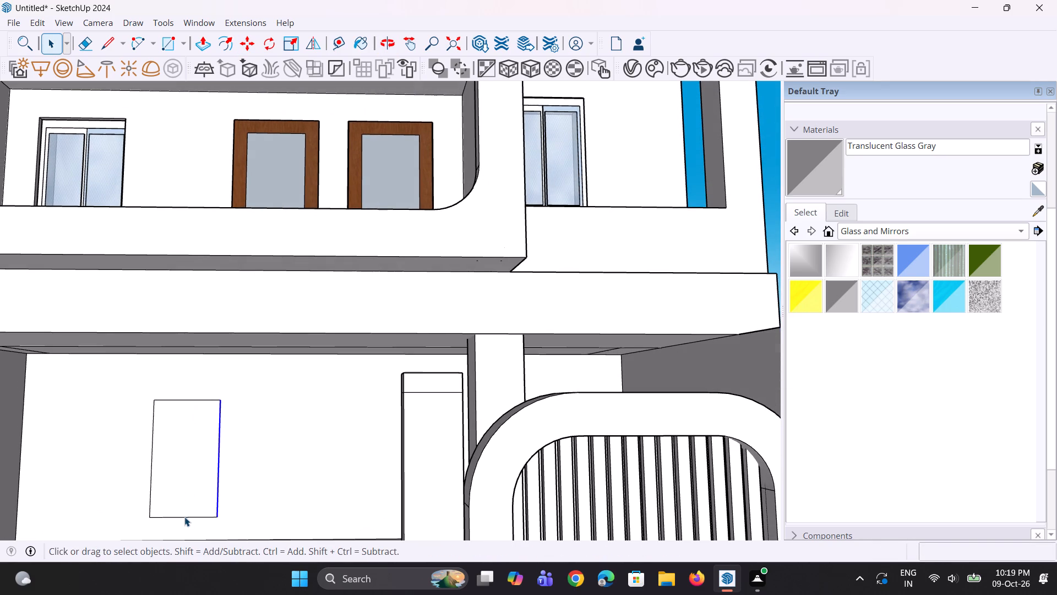
click(189, 517)
key(m)
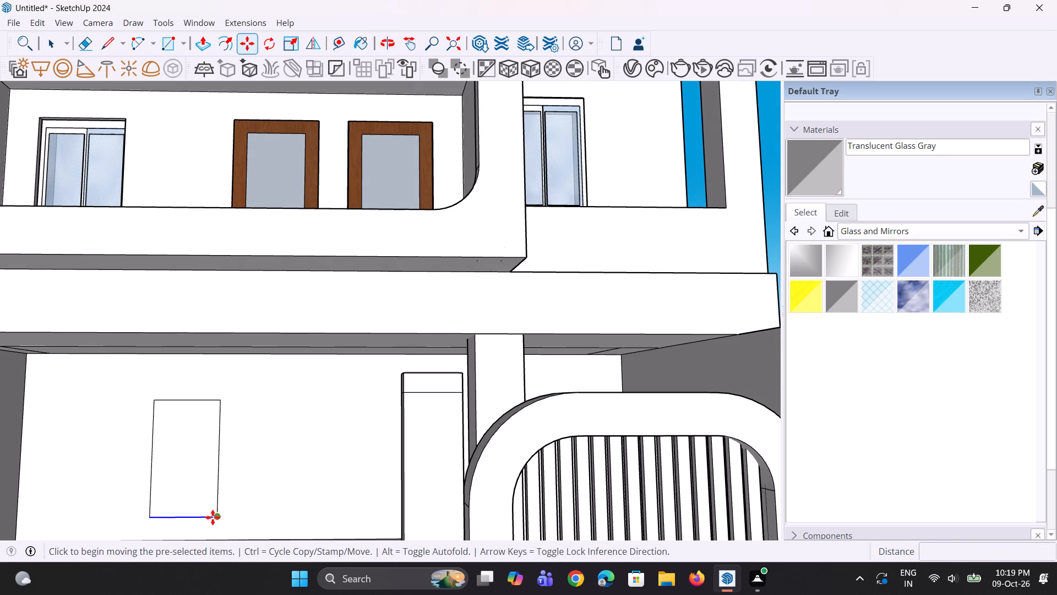
click(214, 517)
click(219, 536)
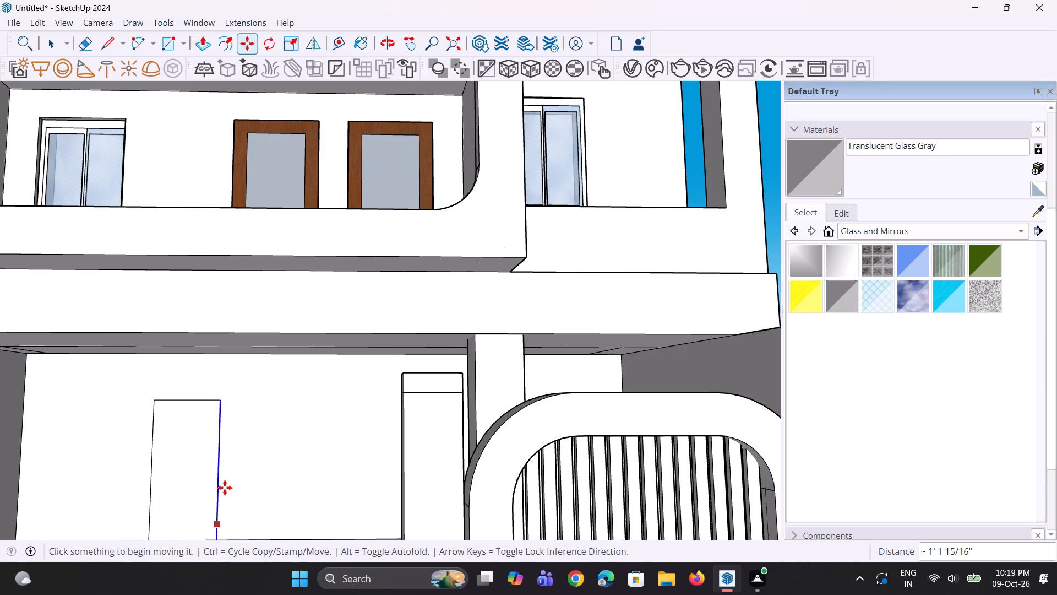
scroll(222, 472, down, 5)
middle_drag(213, 492, 204, 521)
scroll(214, 506, up, 6)
middle_drag(219, 500, 221, 521)
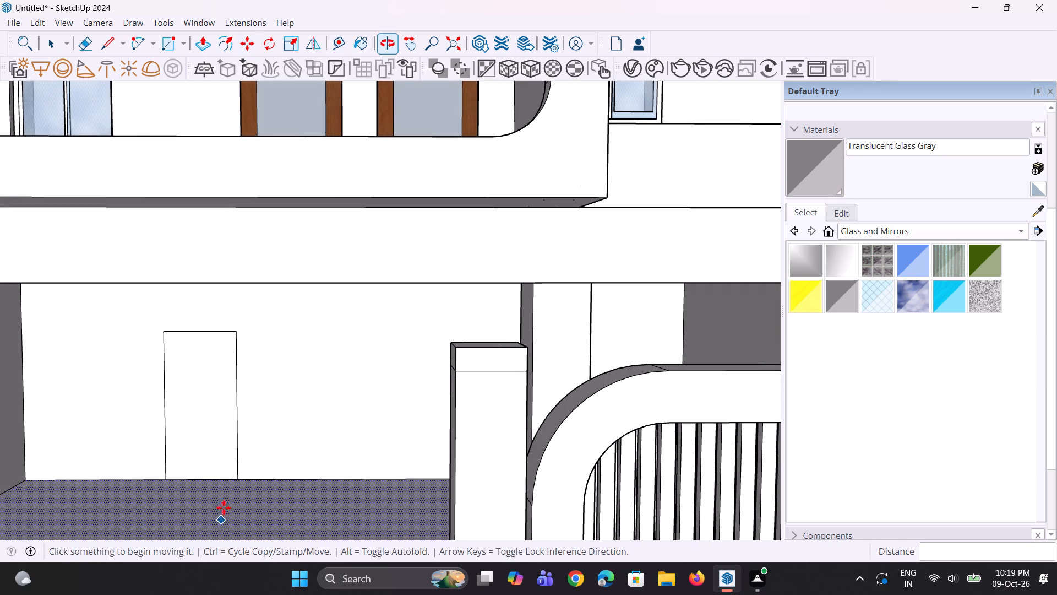
key(space)
key(space)
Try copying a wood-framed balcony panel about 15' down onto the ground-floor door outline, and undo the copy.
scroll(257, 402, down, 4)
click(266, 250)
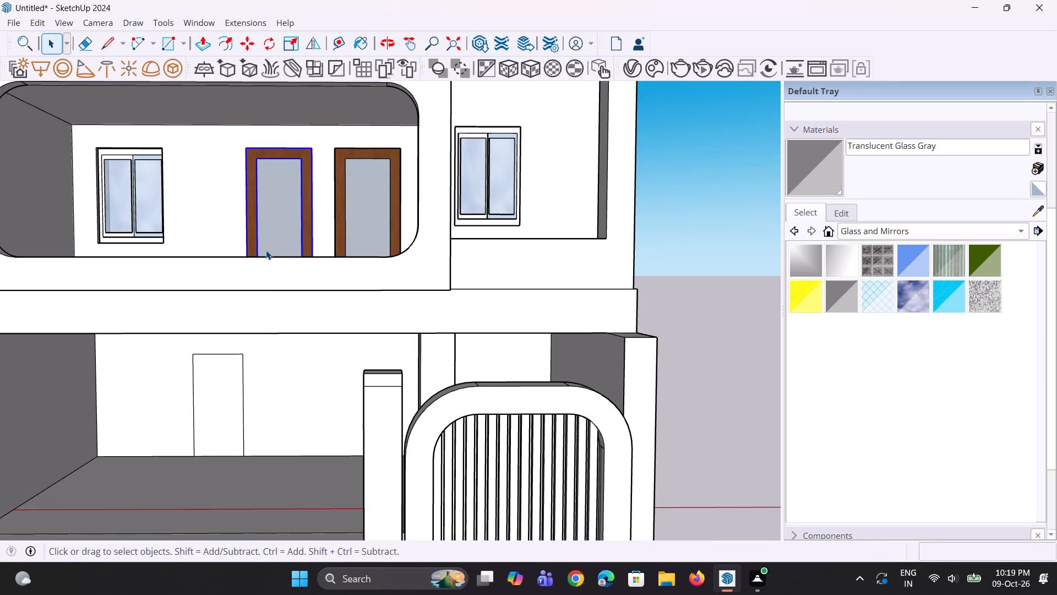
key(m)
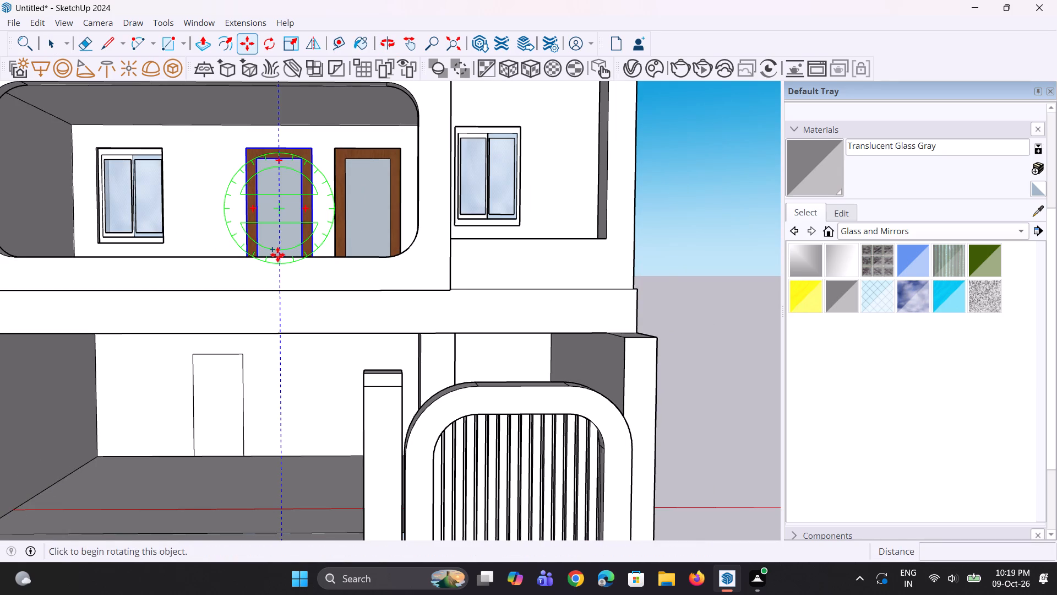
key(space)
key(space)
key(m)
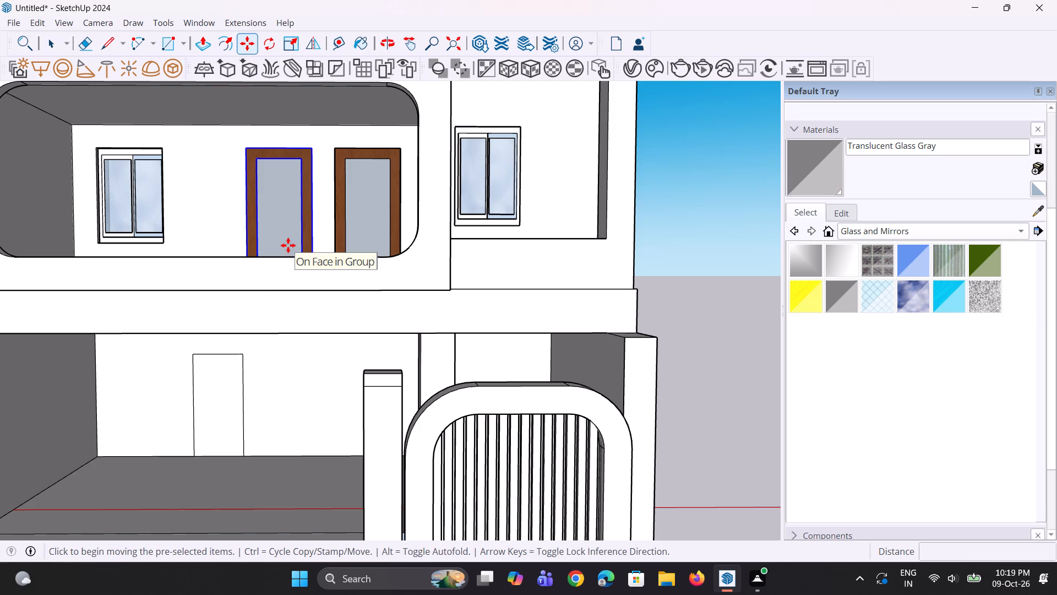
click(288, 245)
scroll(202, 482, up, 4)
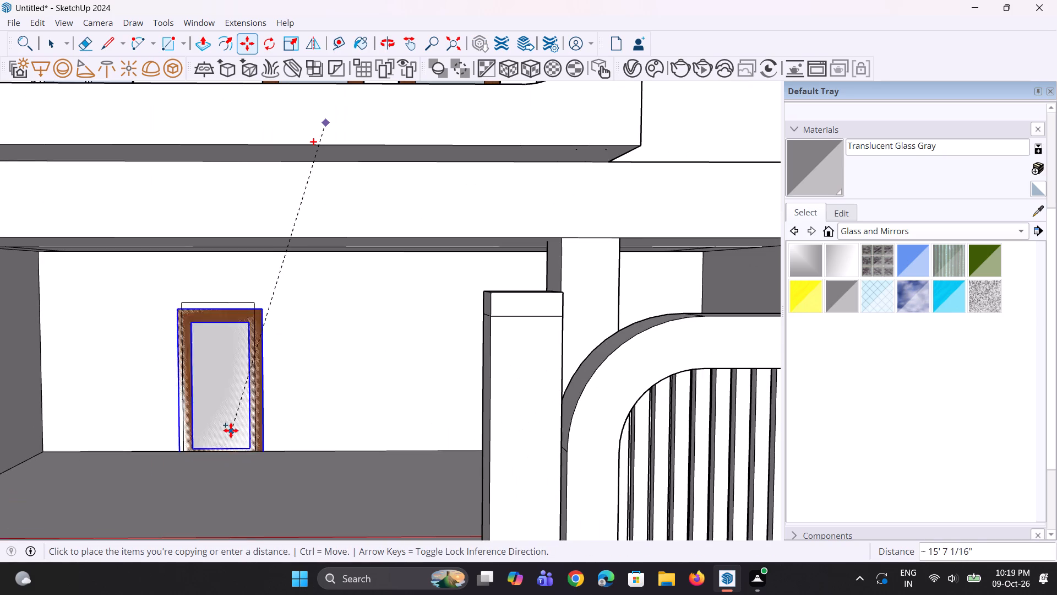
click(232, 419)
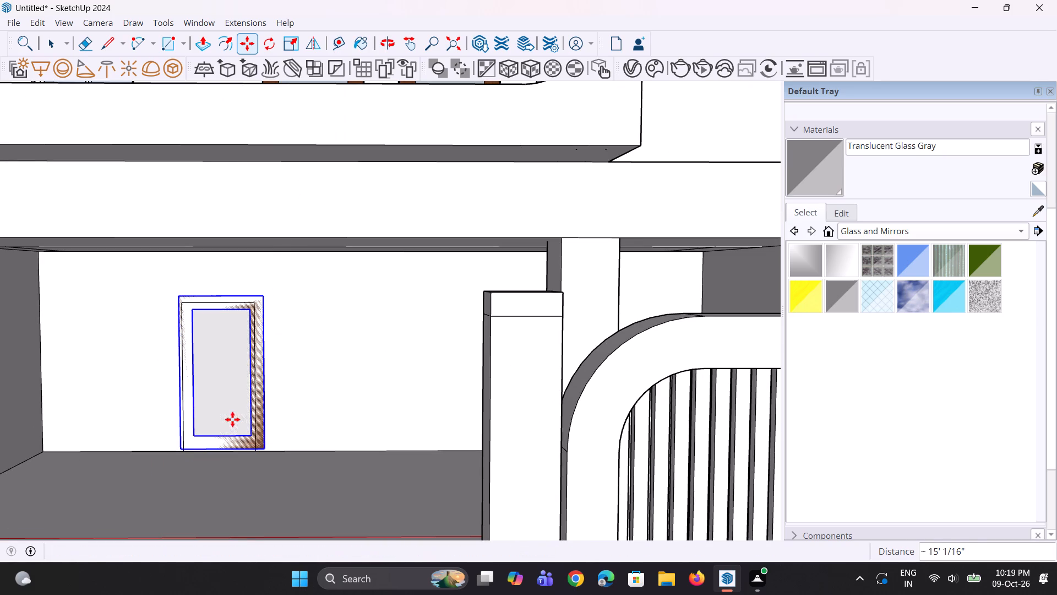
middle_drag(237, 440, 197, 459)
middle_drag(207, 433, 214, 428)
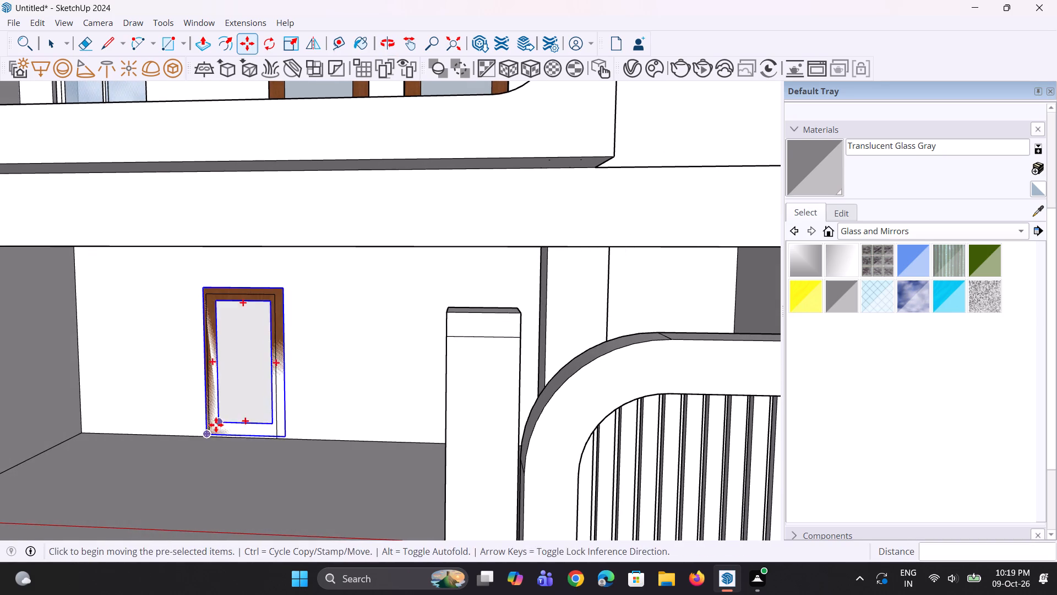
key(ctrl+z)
Push the ground-floor door outline 3' 4 1/4" into the wall to form a recessed opening.
key(p)
click(240, 409)
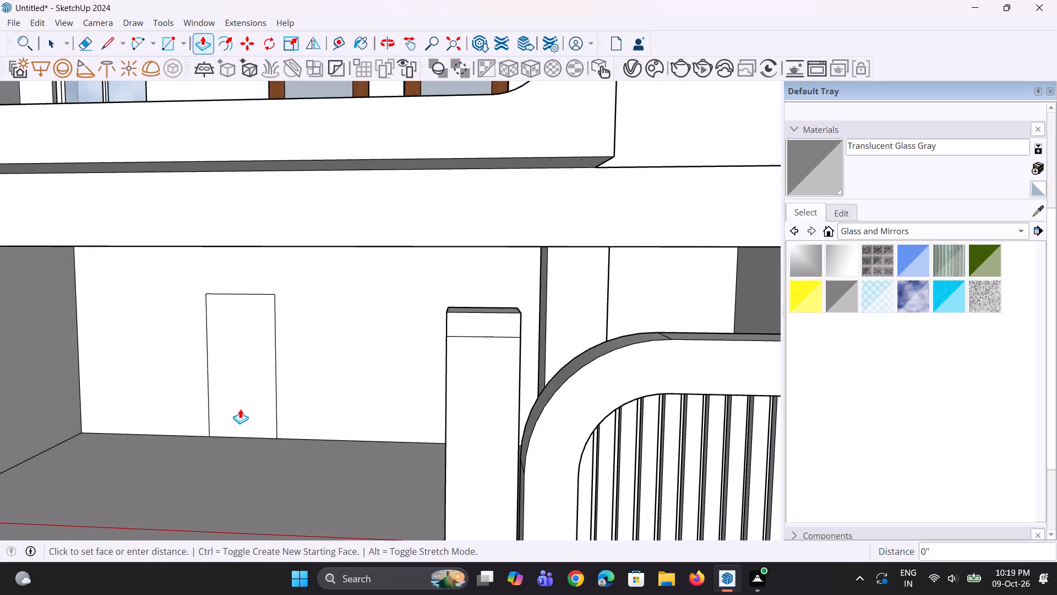
click(253, 385)
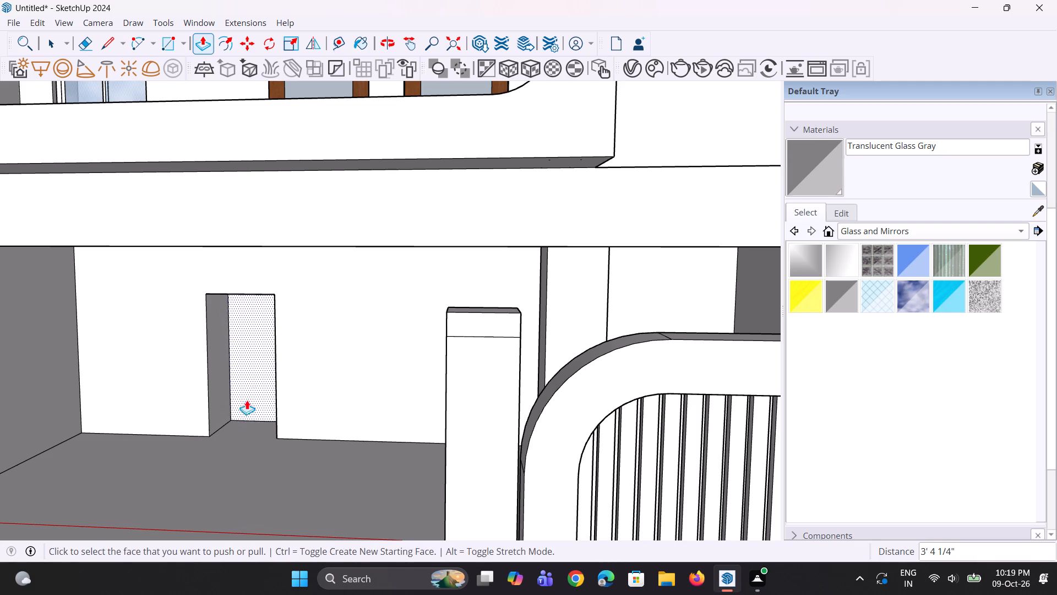
Widen the recessed door opening by pushing both side faces outward, the one nearer the gate by 3 1/2".
middle_drag(236, 428, 357, 401)
scroll(199, 414, up, 3)
middle_drag(172, 414, 201, 450)
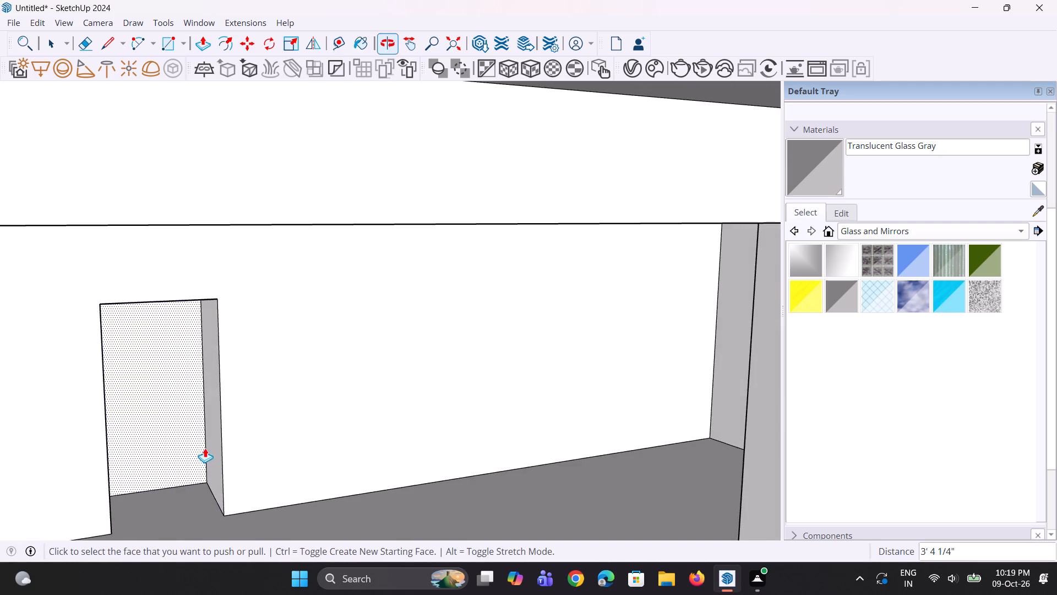
click(210, 446)
click(219, 445)
middle_drag(215, 445, 69, 432)
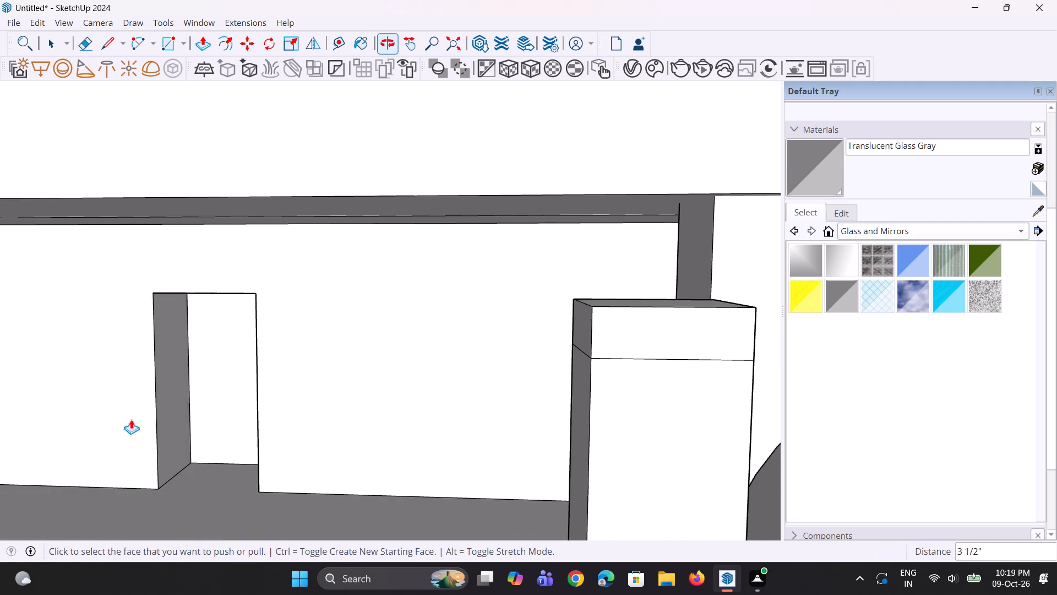
click(165, 423)
click(161, 421)
scroll(170, 424, down, 4)
middle_drag(175, 430, 195, 462)
key(space)
key(space)
Copy the spare wood-framed glass panel beside the house about 23' 1 11/16" to the ground-floor door opening's bottom corner.
scroll(248, 357, down, 10)
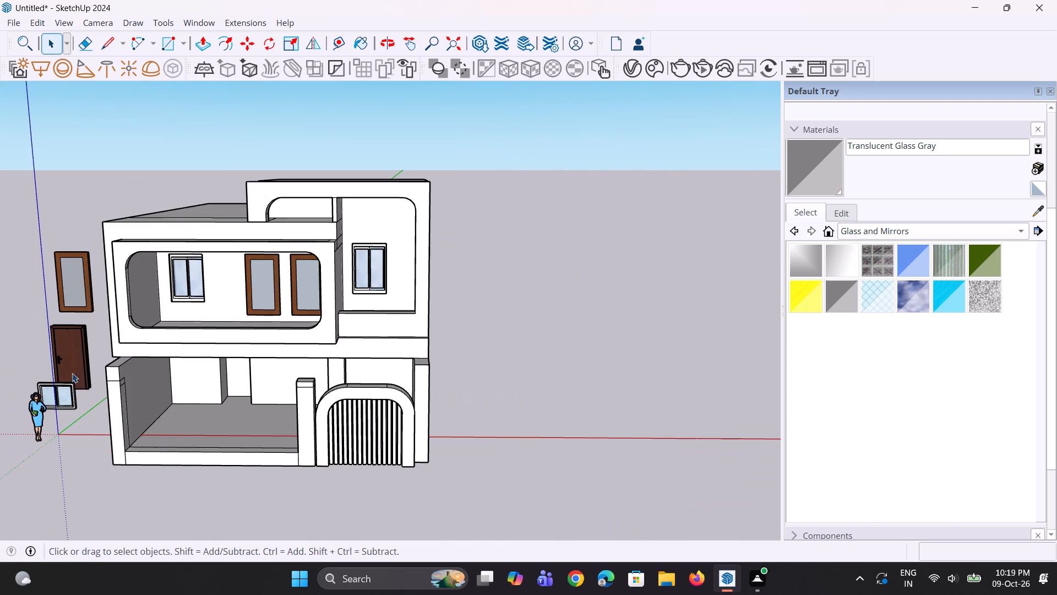
click(79, 306)
key(m)
drag(79, 306, 86, 313)
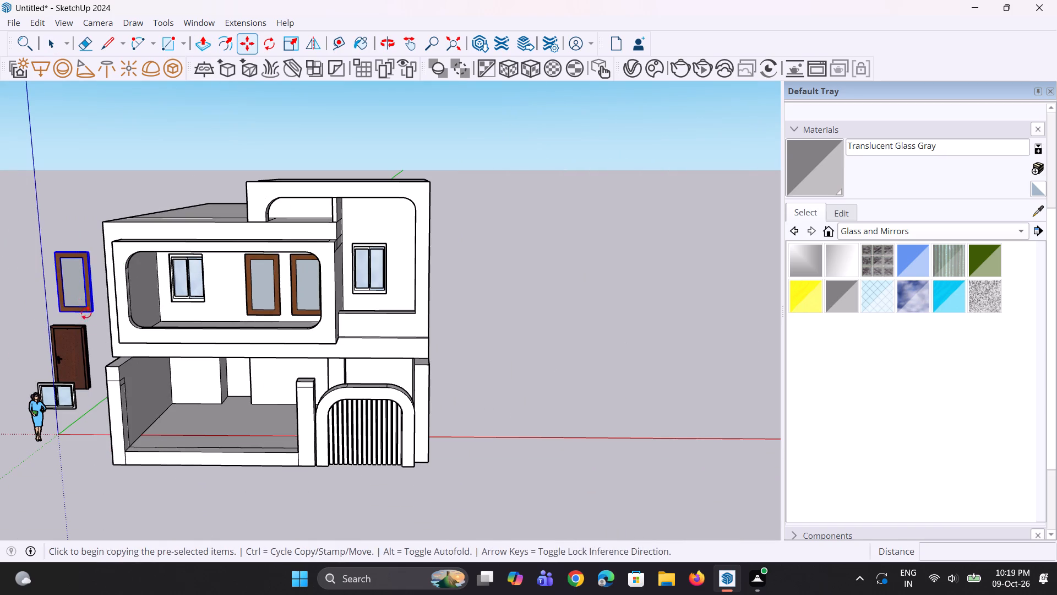
drag(86, 313, 92, 322)
key(Escape)
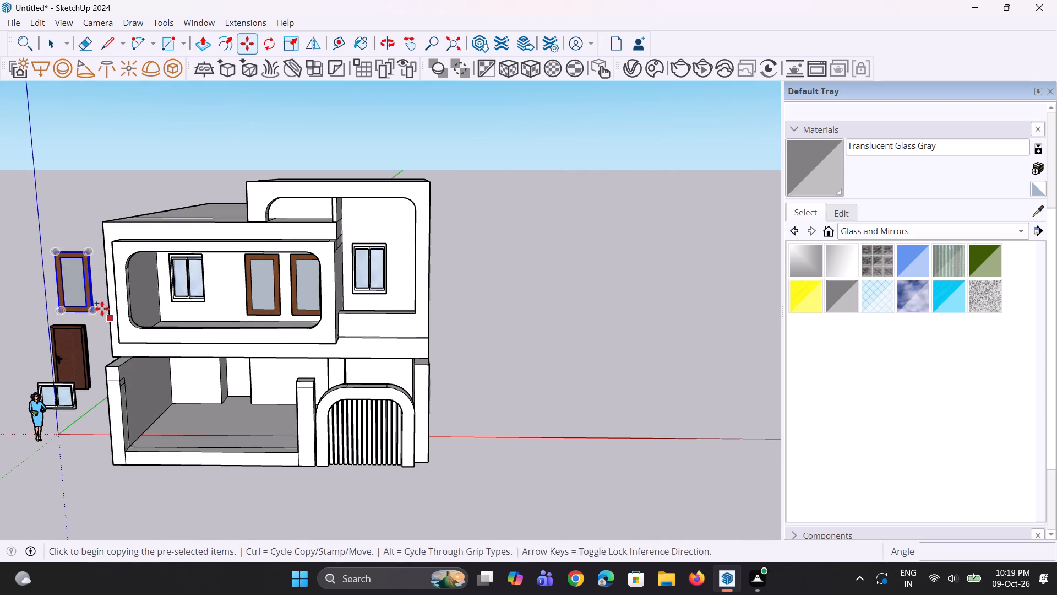
click(101, 307)
scroll(290, 425, up, 8)
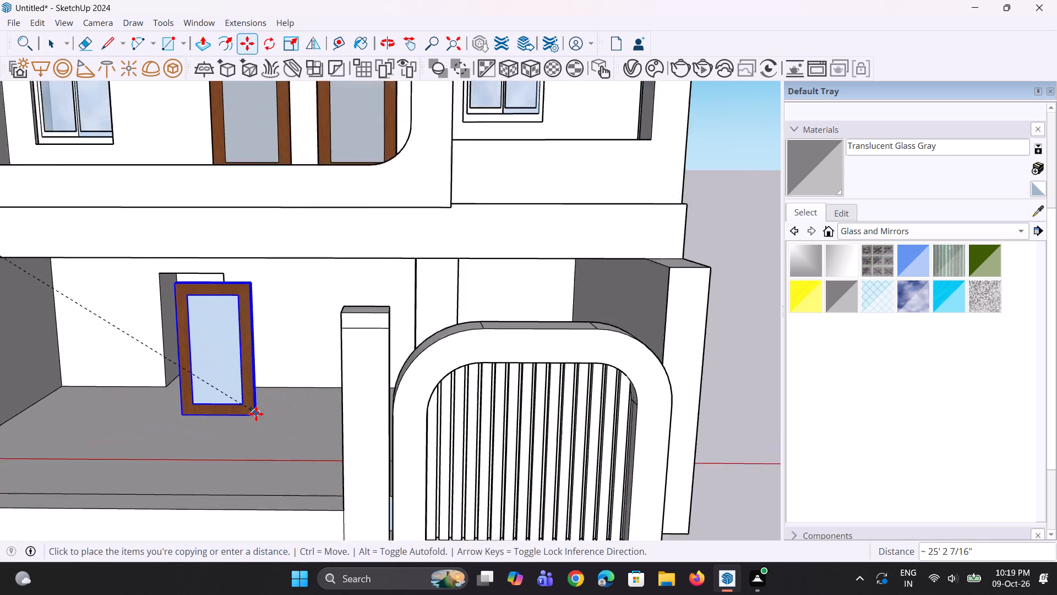
scroll(256, 414, up, 3)
click(226, 378)
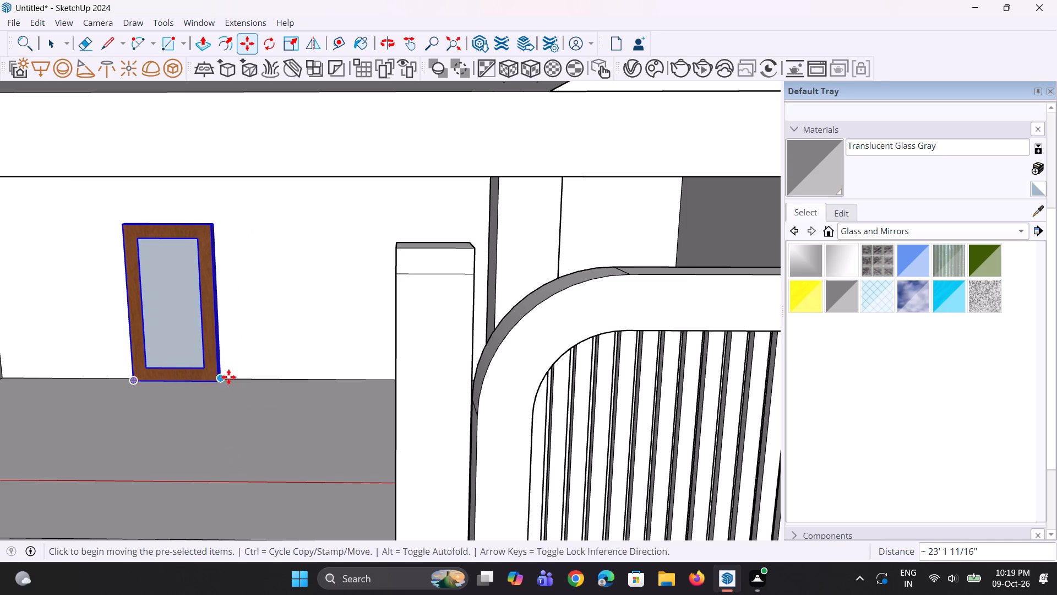
Move the copied panel 3 13/16" back along the green axis so it sits inside the ground-floor door opening.
scroll(239, 371, up, 1)
middle_drag(252, 360, 225, 286)
scroll(222, 282, up, 7)
middle_drag(227, 277, 231, 289)
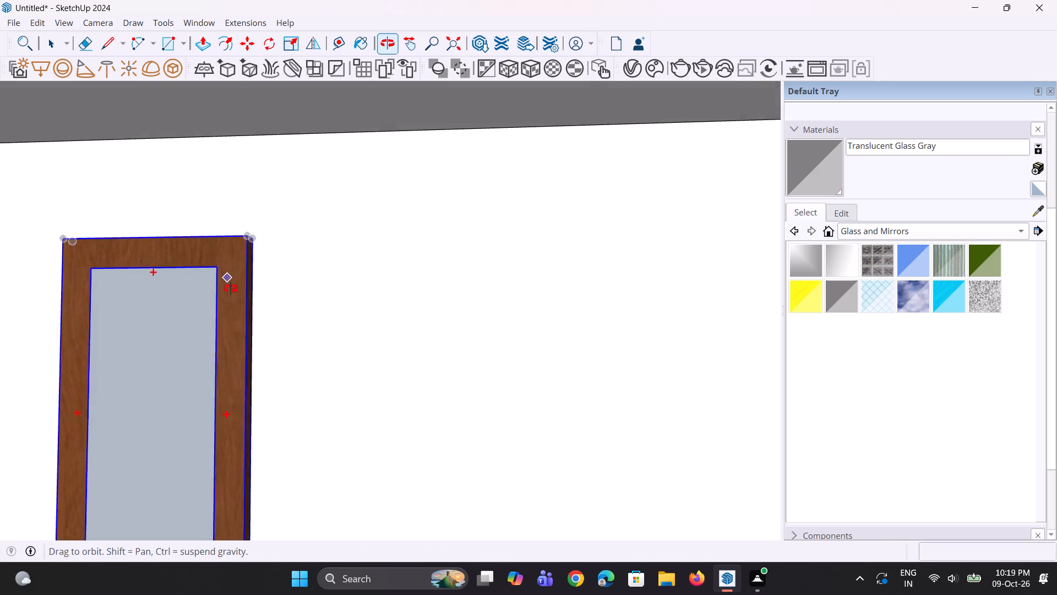
middle_drag(231, 289, 228, 300)
scroll(230, 317, down, 7)
scroll(216, 469, up, 9)
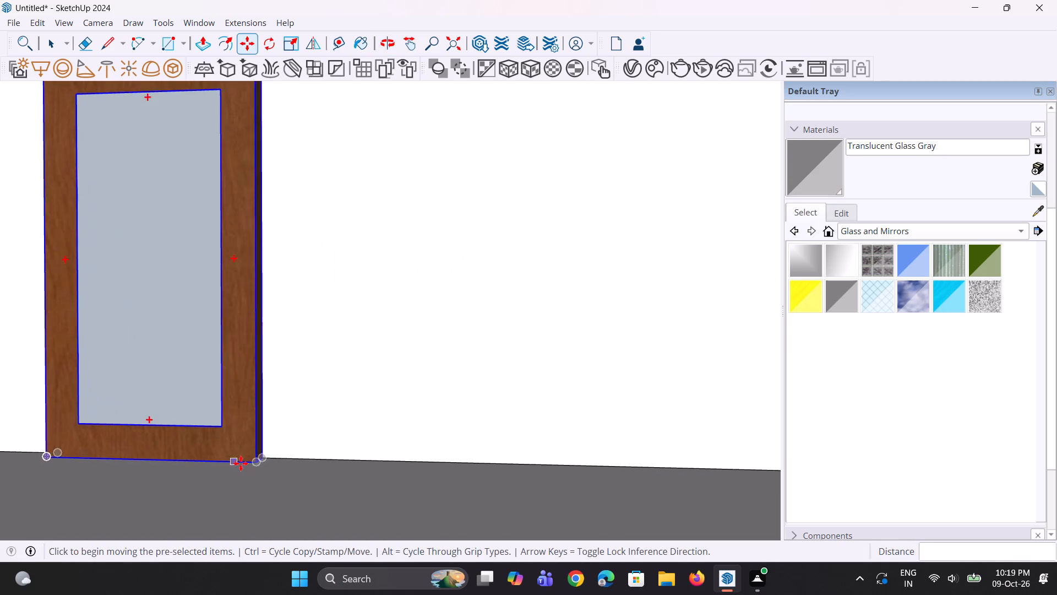
scroll(241, 463, up, 3)
click(258, 464)
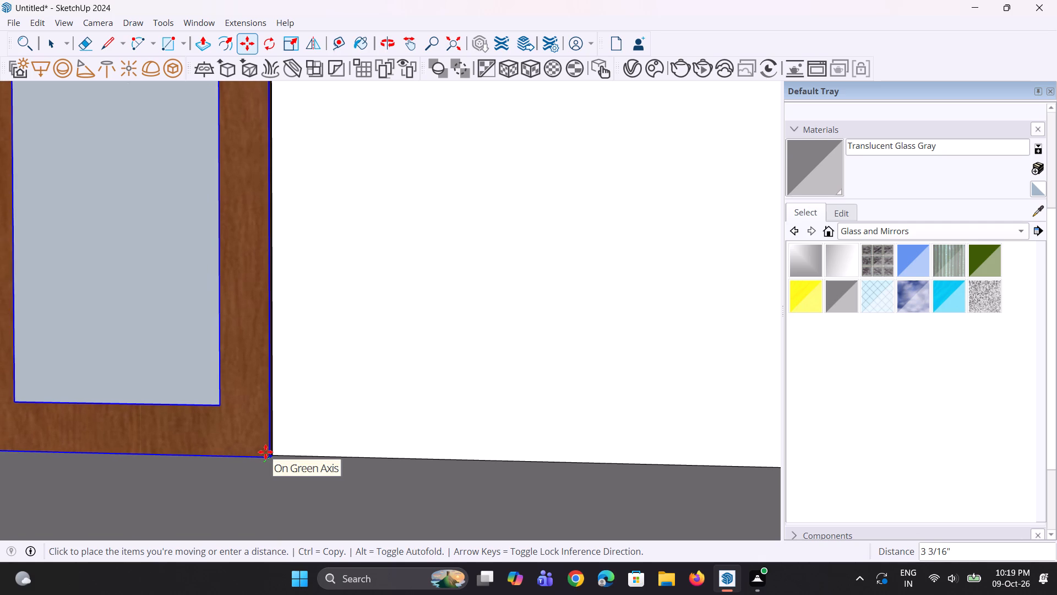
click(268, 453)
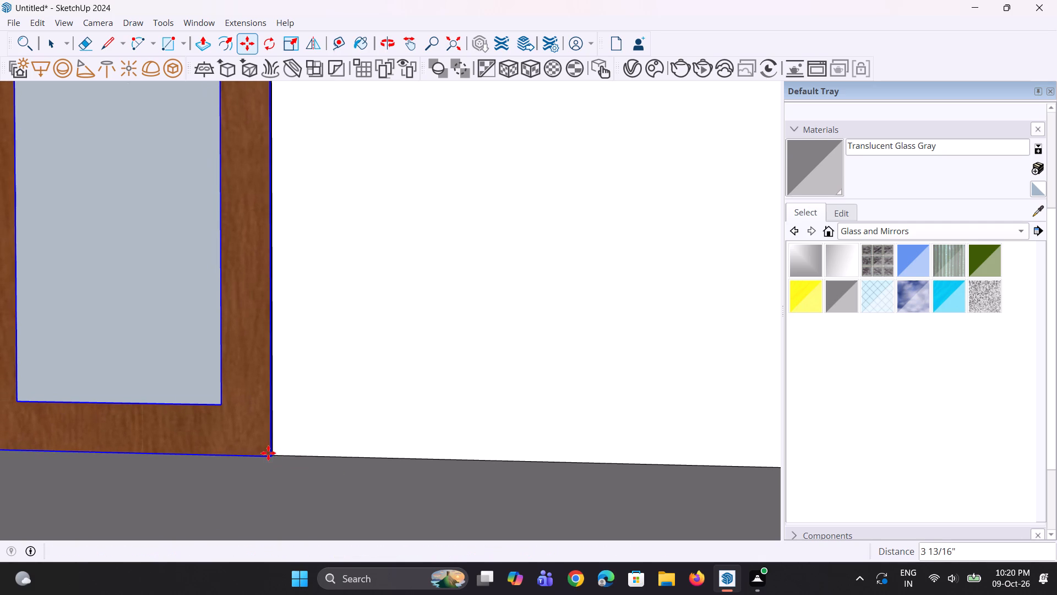
scroll(281, 455, down, 9)
middle_drag(284, 451, 286, 473)
key(space)
scroll(279, 439, down, 8)
key(space)
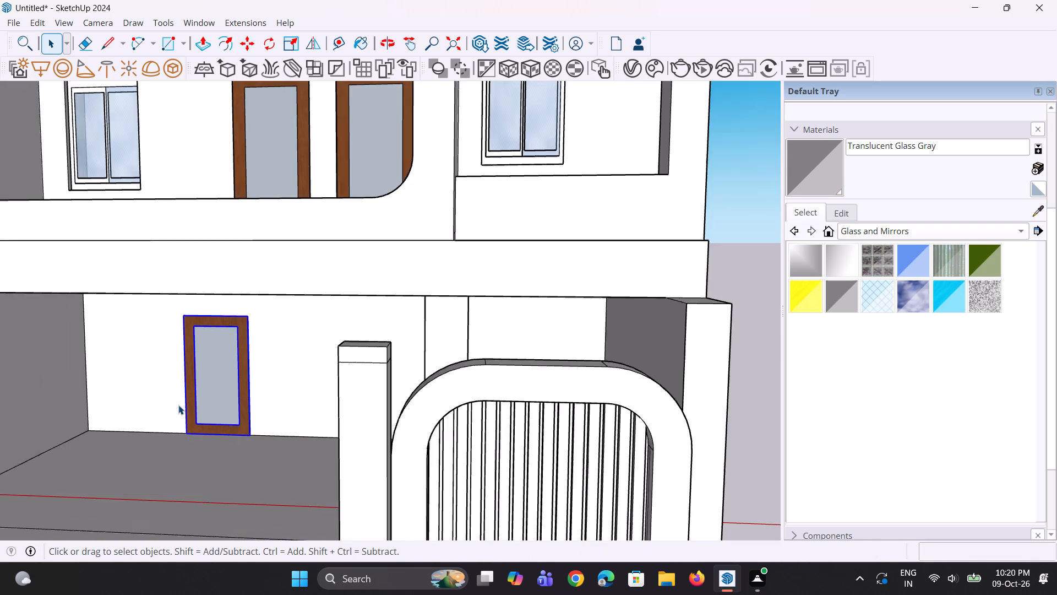
scroll(178, 405, down, 5)
middle_drag(177, 415, 192, 426)
click(543, 415)
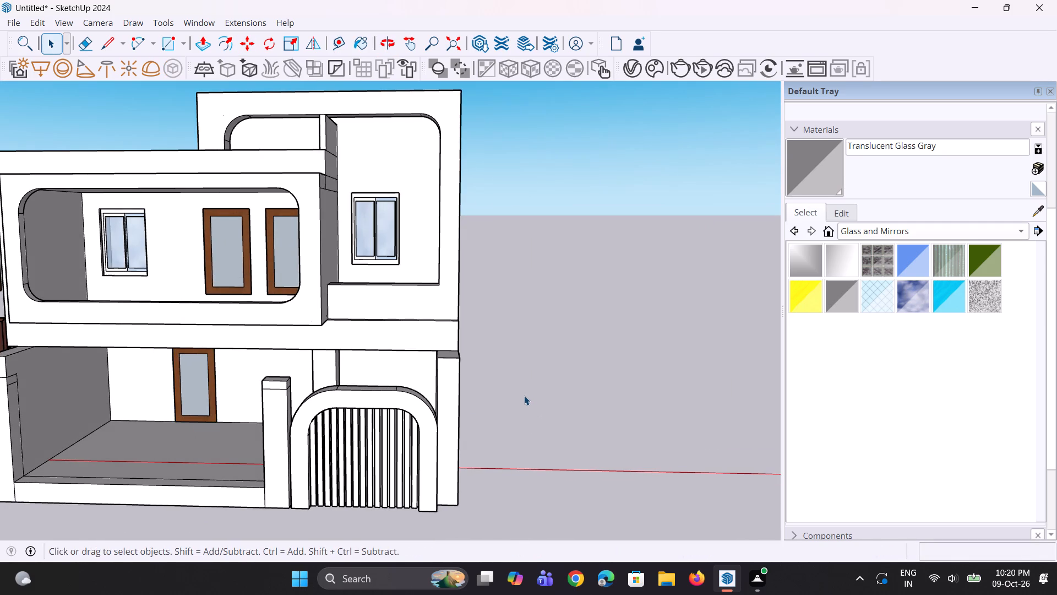
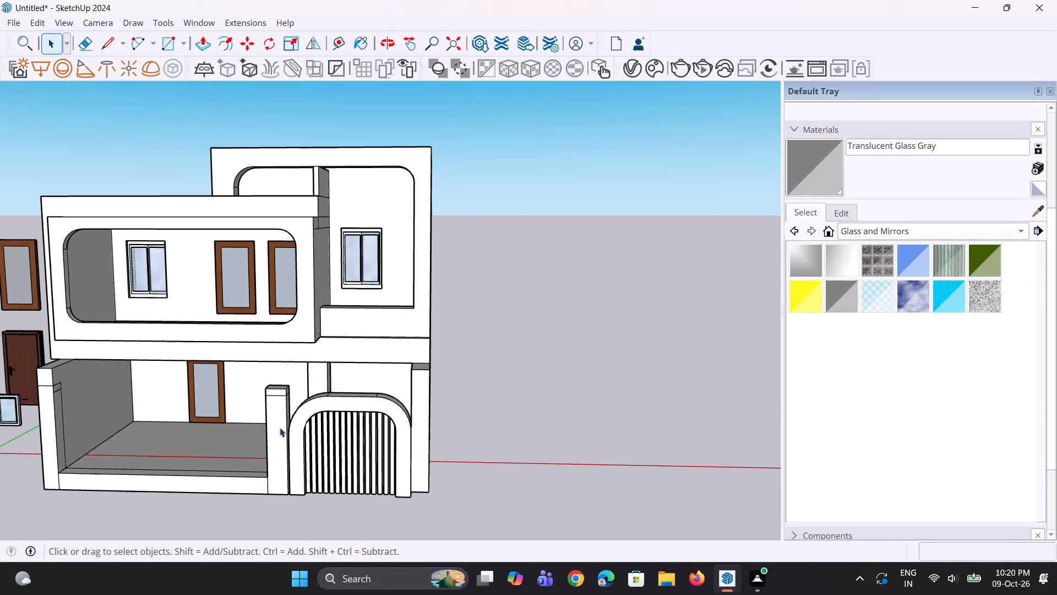
Draw a window rectangle about 3' 5 1/2" by 6' 1 3/4" on the ground-floor wall beside the glazed door.
middle_drag(186, 442, 213, 385)
scroll(213, 413, up, 1)
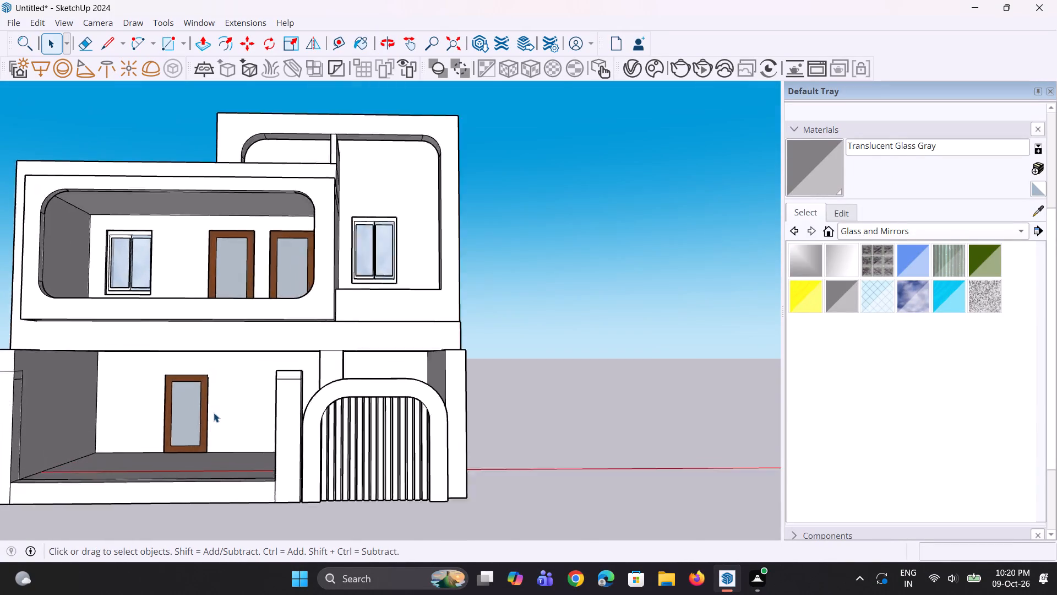
scroll(214, 413, up, 6)
middle_drag(216, 414, 235, 436)
key(r)
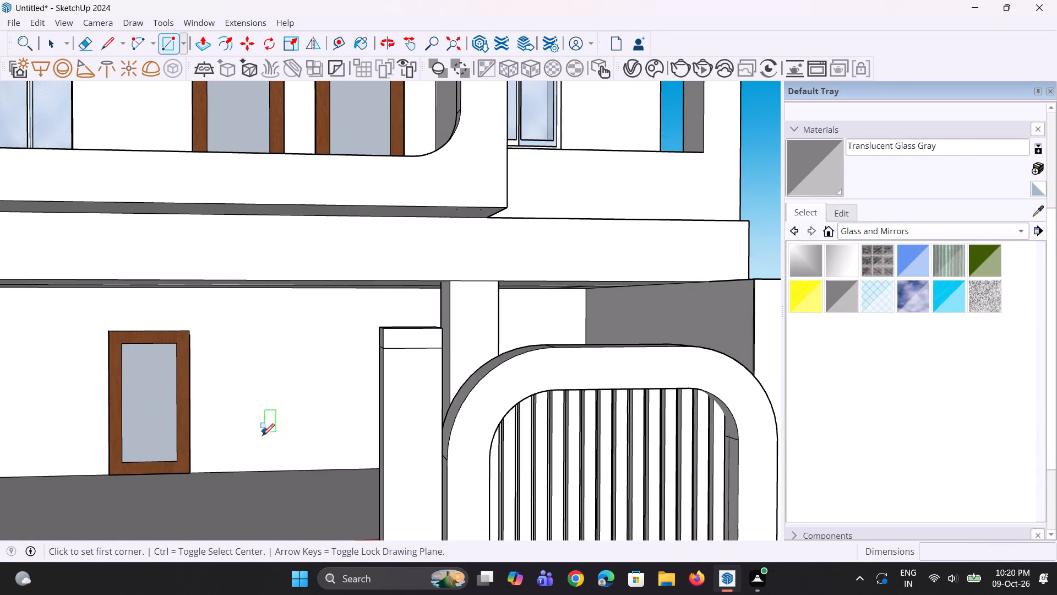
click(237, 436)
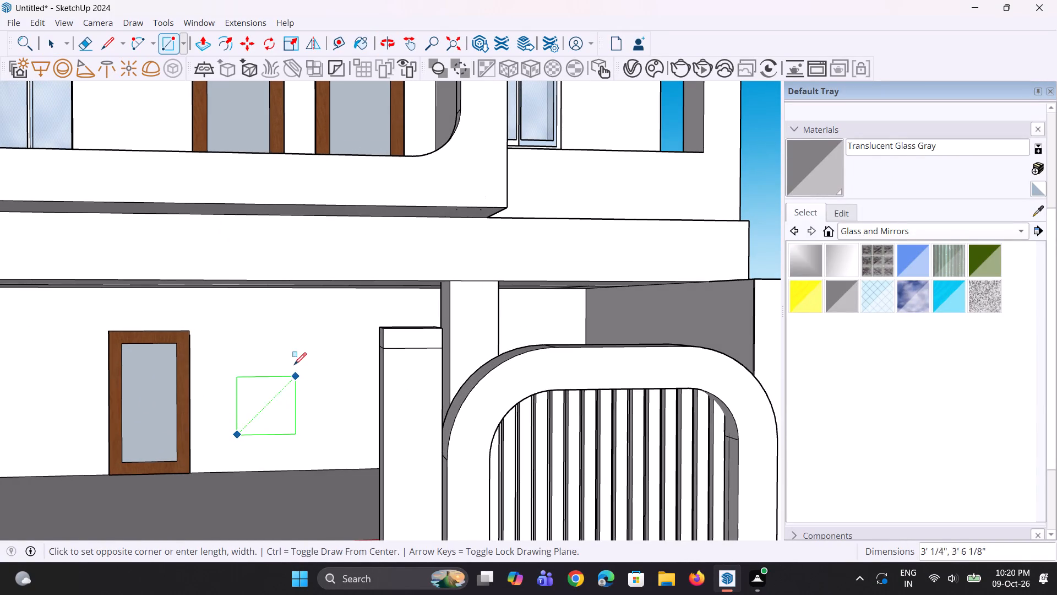
click(303, 318)
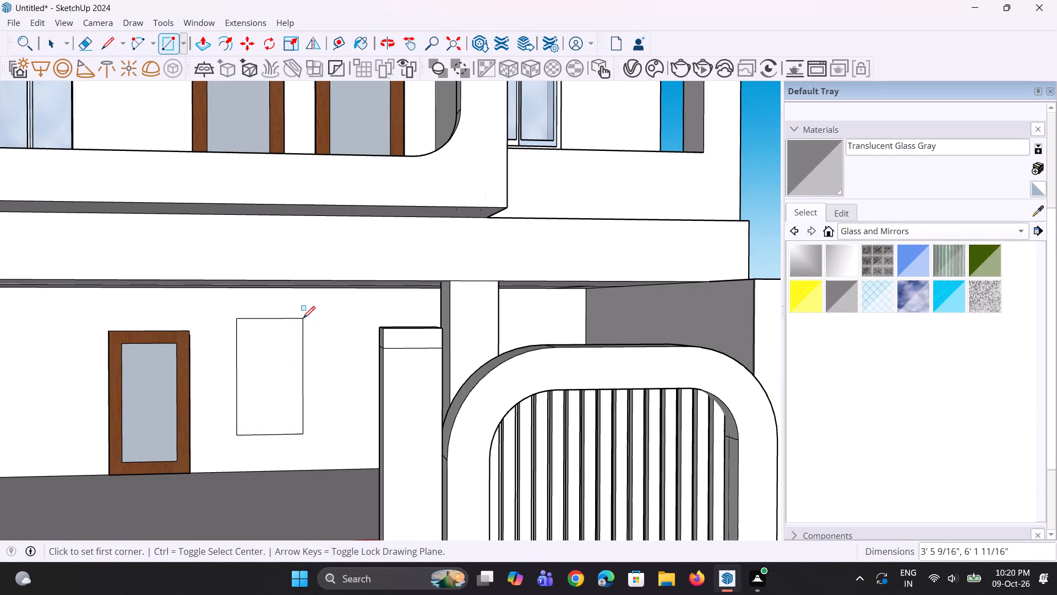
Copy the rectangle about 5' 4 1/2" along the wall, away from the glazed door.
middle_drag(304, 402, 289, 426)
key(space)
key(space)
click(280, 402)
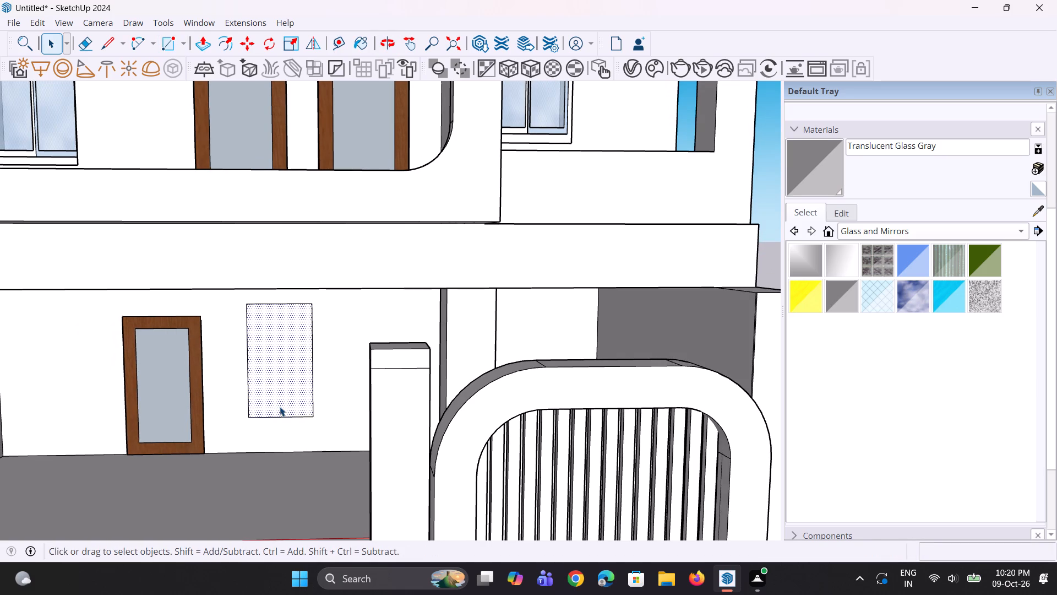
scroll(280, 404, down, 3)
middle_drag(263, 461, 277, 459)
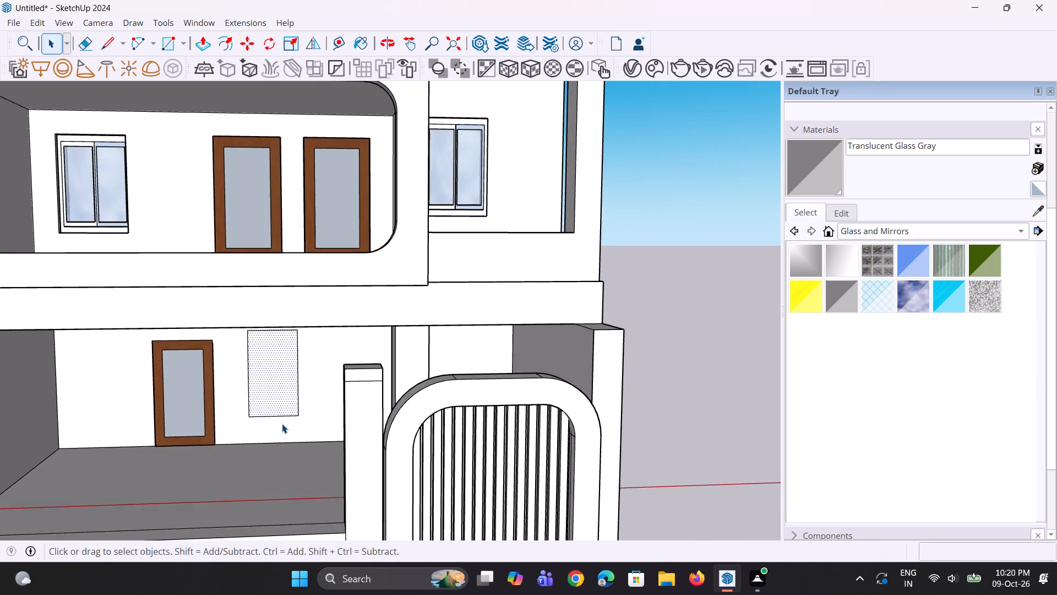
scroll(282, 424, up, 3)
key(m)
drag(302, 413, 315, 408)
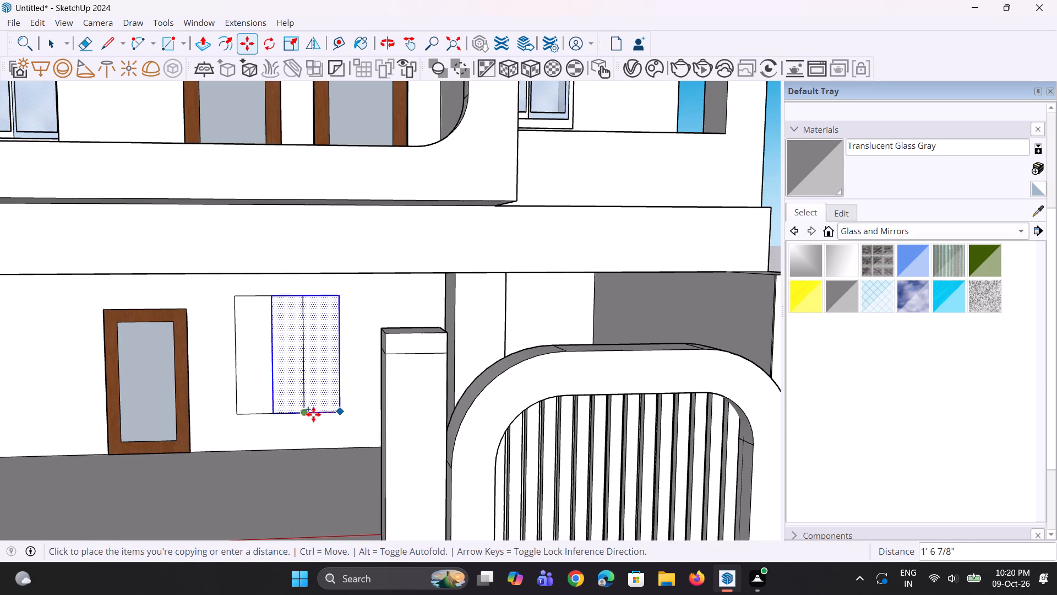
scroll(281, 423, up, 7)
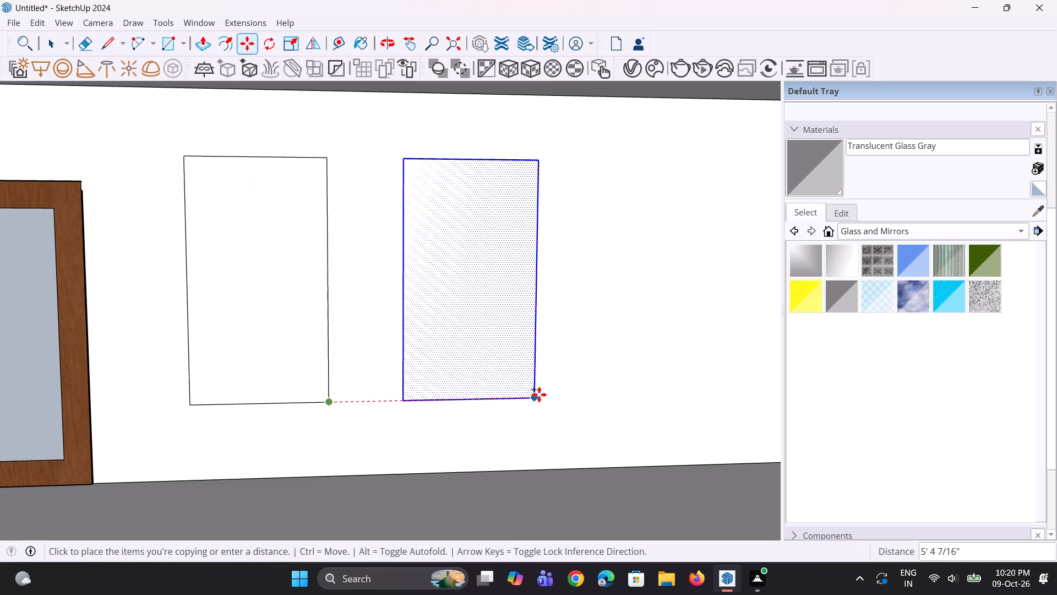
click(540, 394)
Push the rectangle nearest the glazed door about 5' 10 1/2" into the wall to form a window recess.
scroll(376, 443, down, 5)
middle_drag(351, 451, 275, 483)
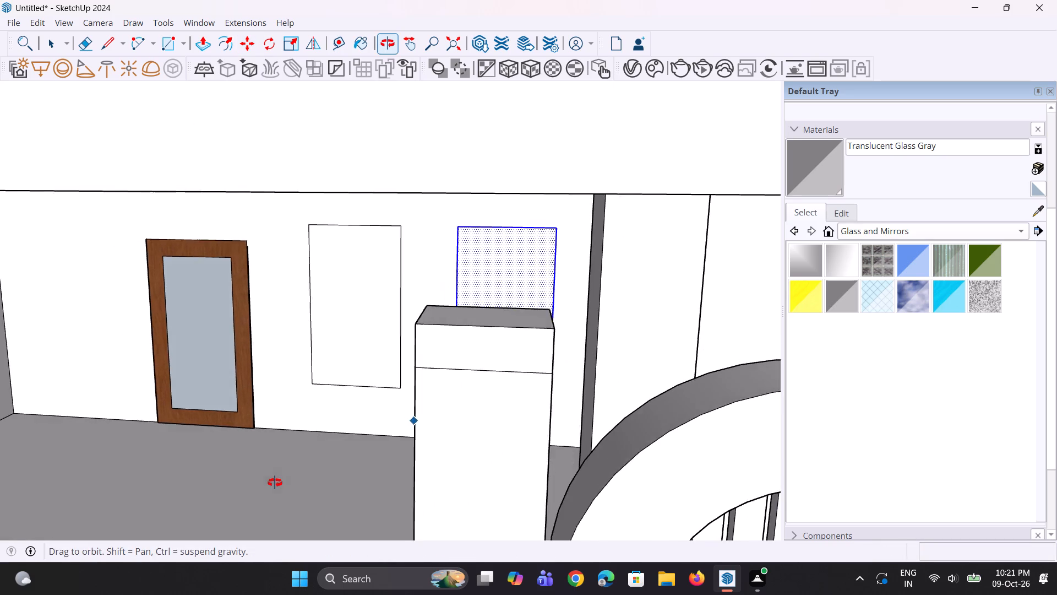
middle_drag(275, 483, 268, 479)
scroll(266, 453, down, 4)
middle_drag(291, 443, 316, 392)
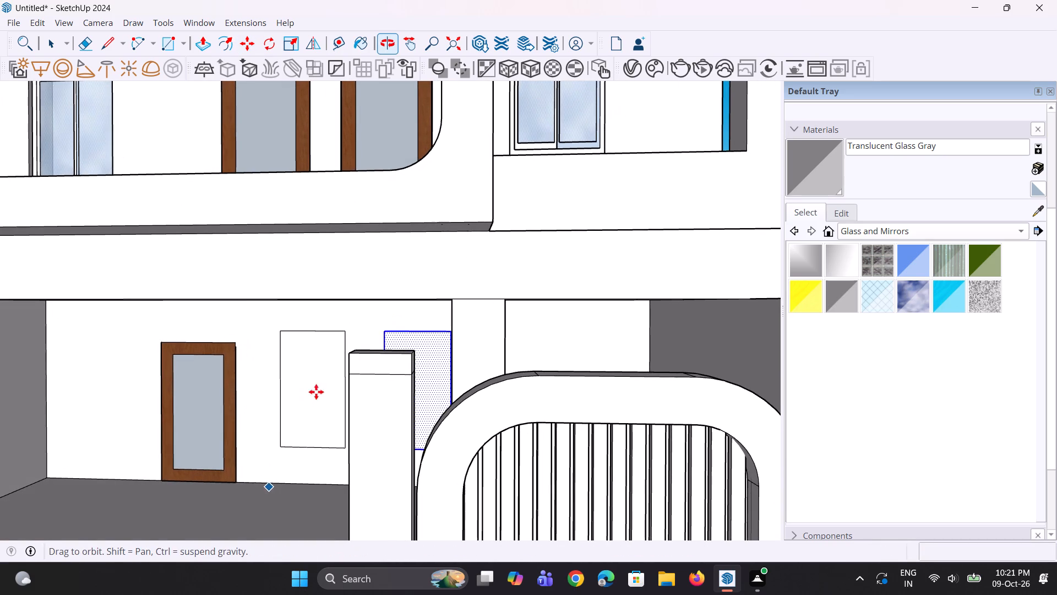
key(p)
click(319, 416)
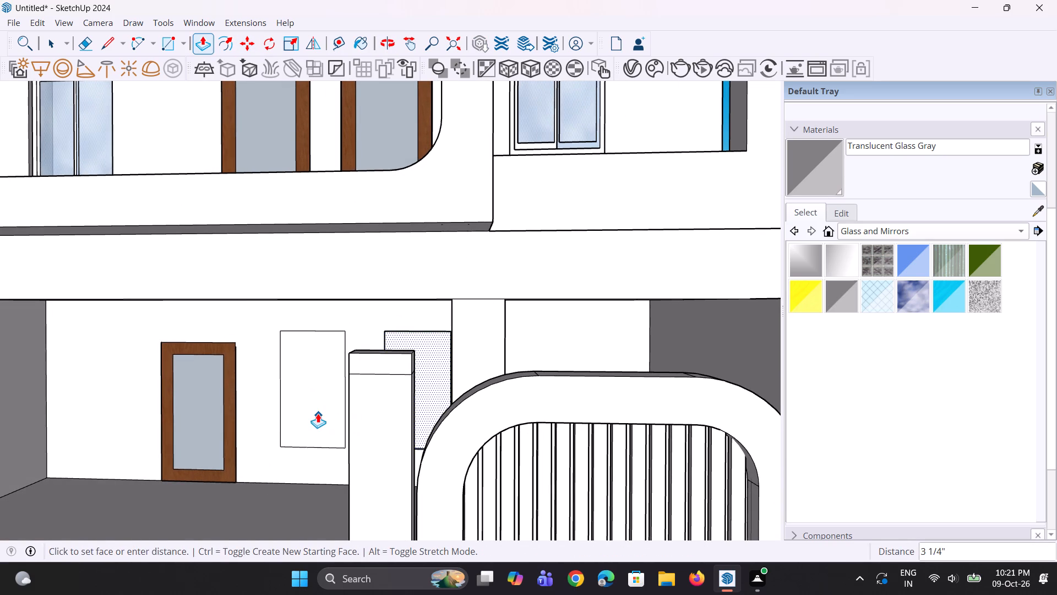
key(space)
key(space)
click(318, 413)
key(p)
click(317, 414)
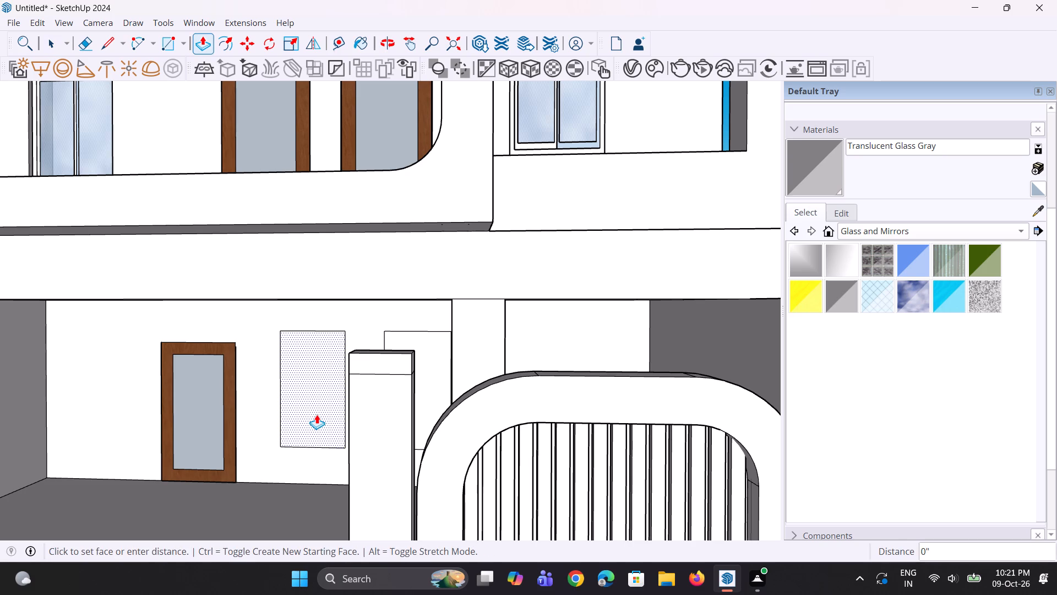
click(325, 383)
Push the copied rectangle about 4' 9" into the wall to form the second window recess.
middle_drag(264, 477, 367, 485)
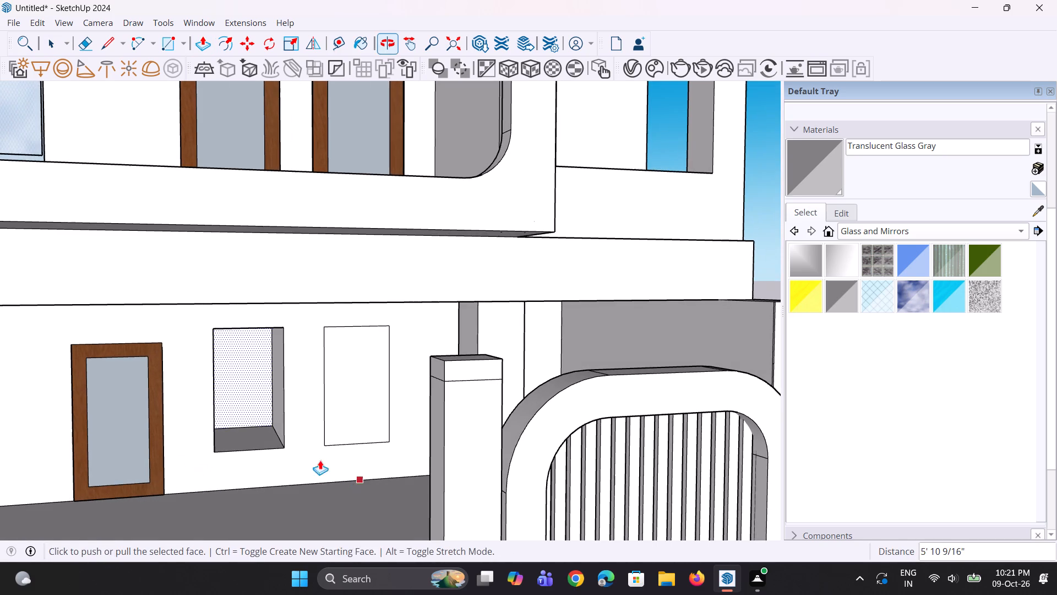
key(space)
click(341, 419)
key(p)
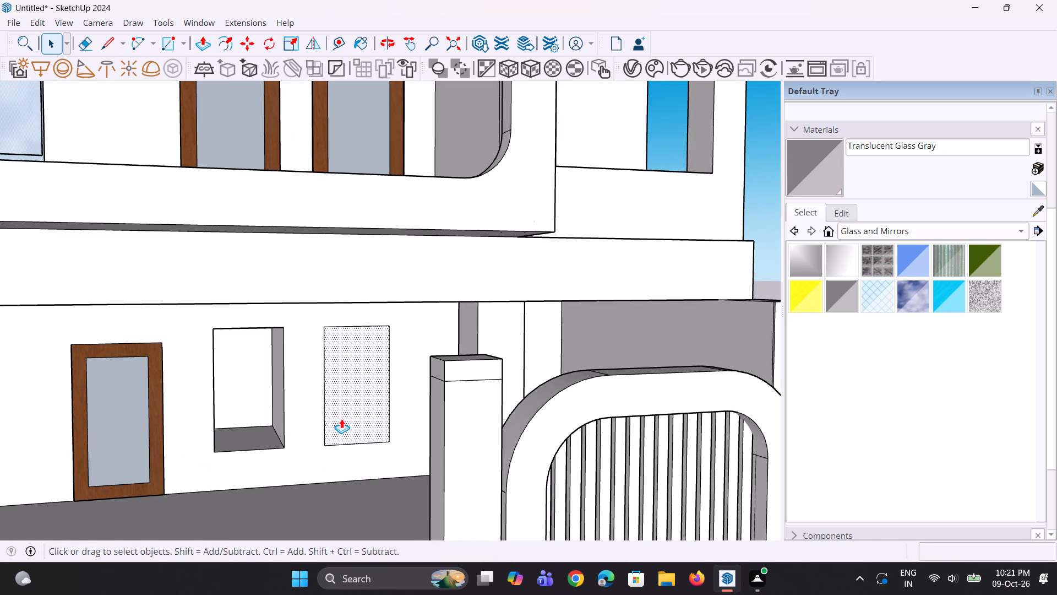
click(341, 419)
click(344, 374)
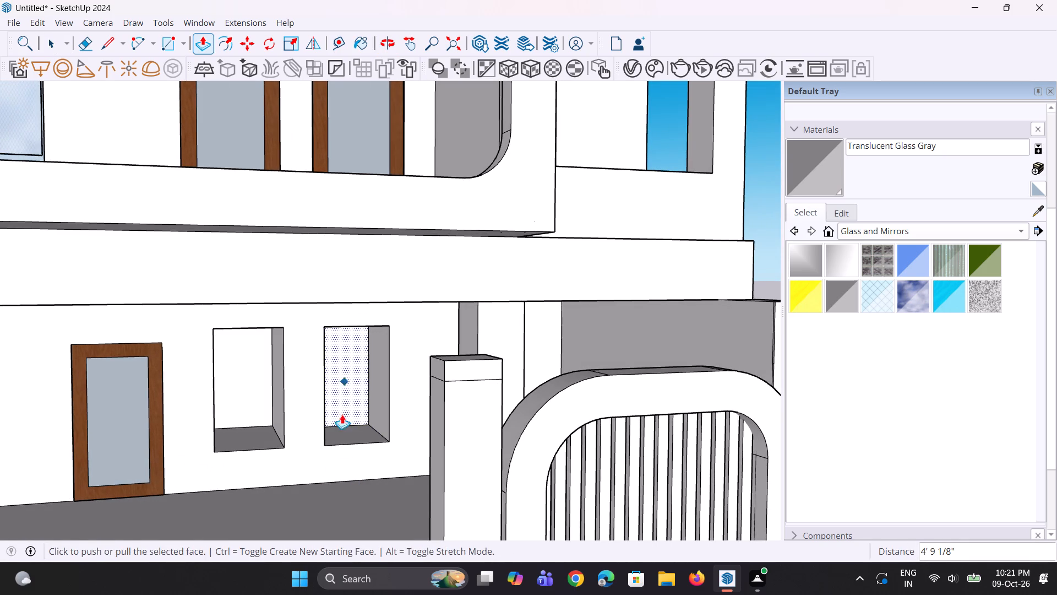
Copy the ground-floor glazed door about 6' 1" across onto the adjacent window recess.
middle_drag(346, 476, 277, 530)
key(space)
click(165, 430)
middle_drag(177, 432, 204, 387)
key(m)
click(181, 463)
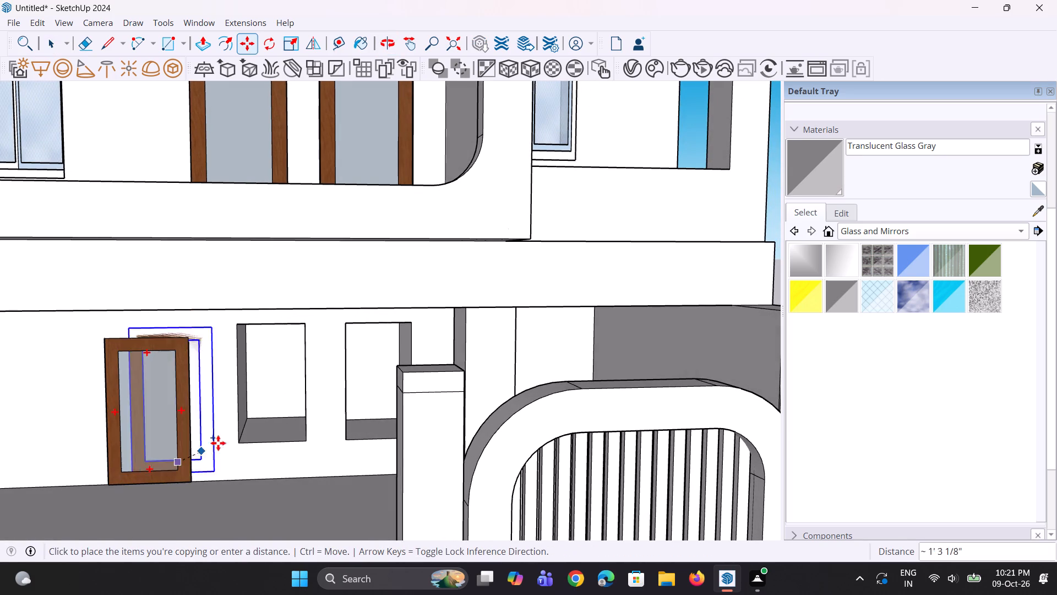
click(297, 438)
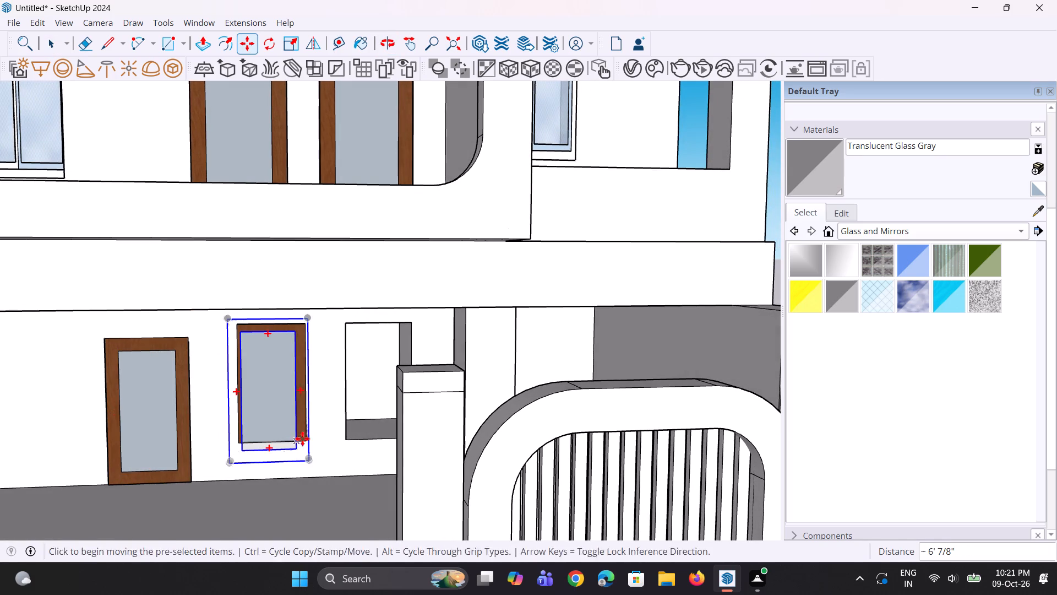
Scale the copied glazed unit down uniformly from two opposite corners, by about 0.84 and about 0.92, to suit the recess.
middle_click(306, 439)
key(s)
click(236, 463)
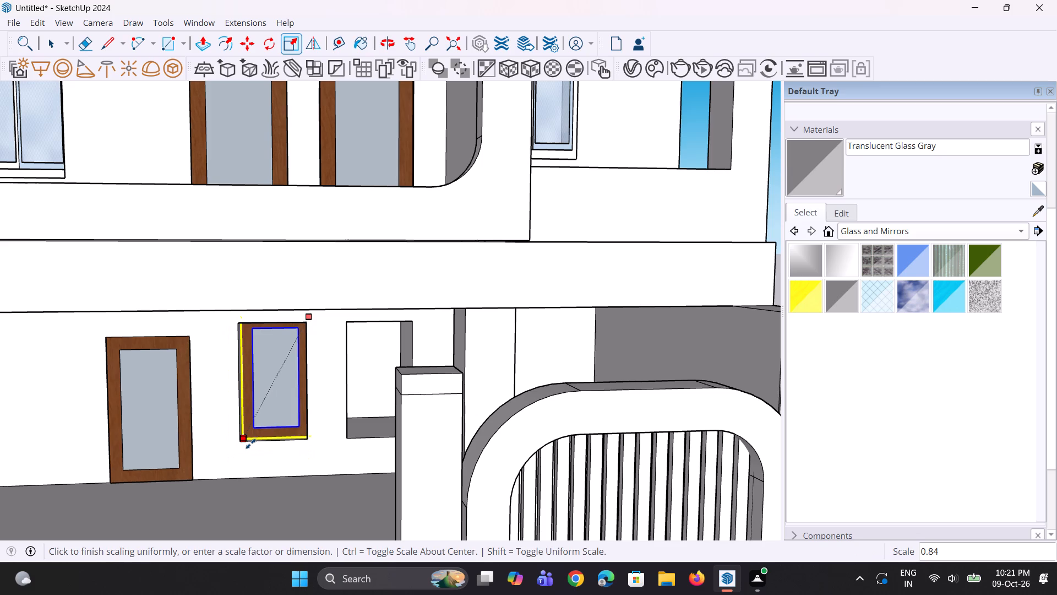
click(250, 443)
scroll(315, 284, up, 5)
middle_drag(306, 323, 302, 302)
click(308, 327)
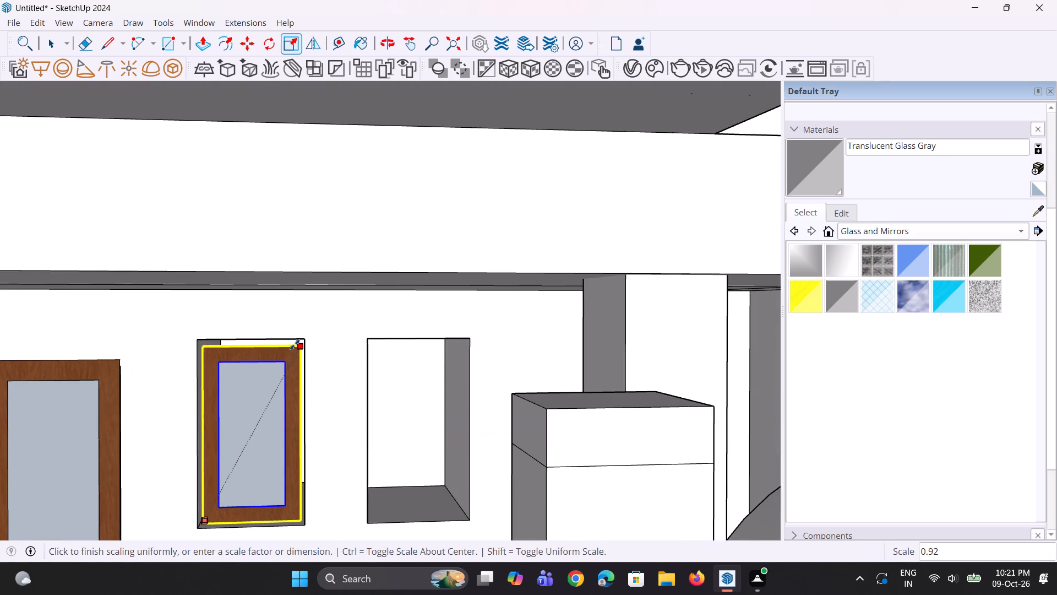
click(295, 337)
Move the scaled glazed unit about 2" so its lower corner meets the recess corner farthest from the door.
middle_drag(303, 414, 261, 477)
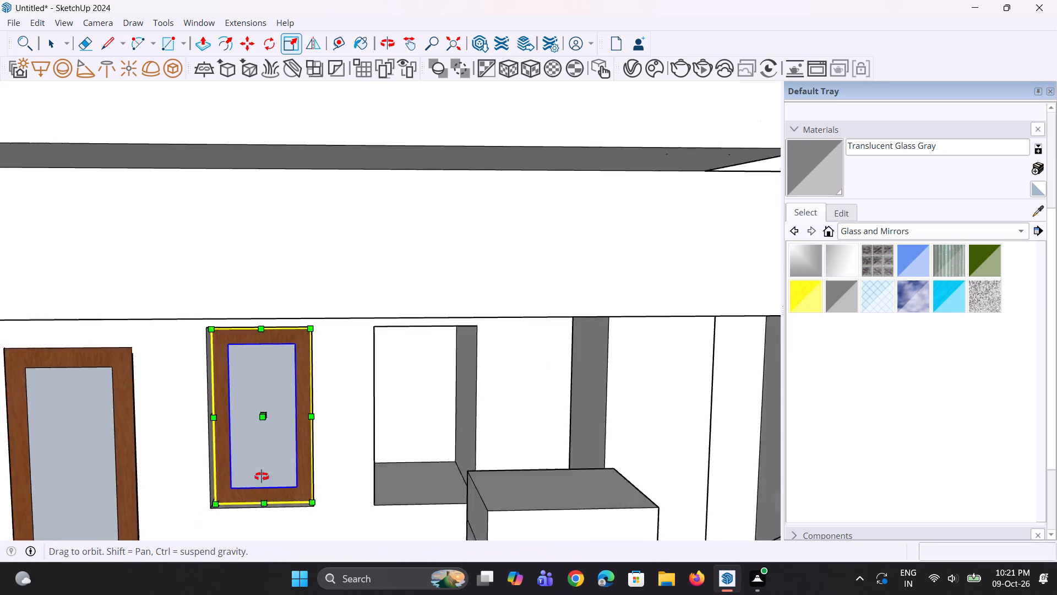
middle_drag(261, 477, 248, 491)
scroll(293, 470, up, 8)
middle_drag(302, 469, 318, 440)
key(m)
scroll(344, 445, up, 2)
click(396, 446)
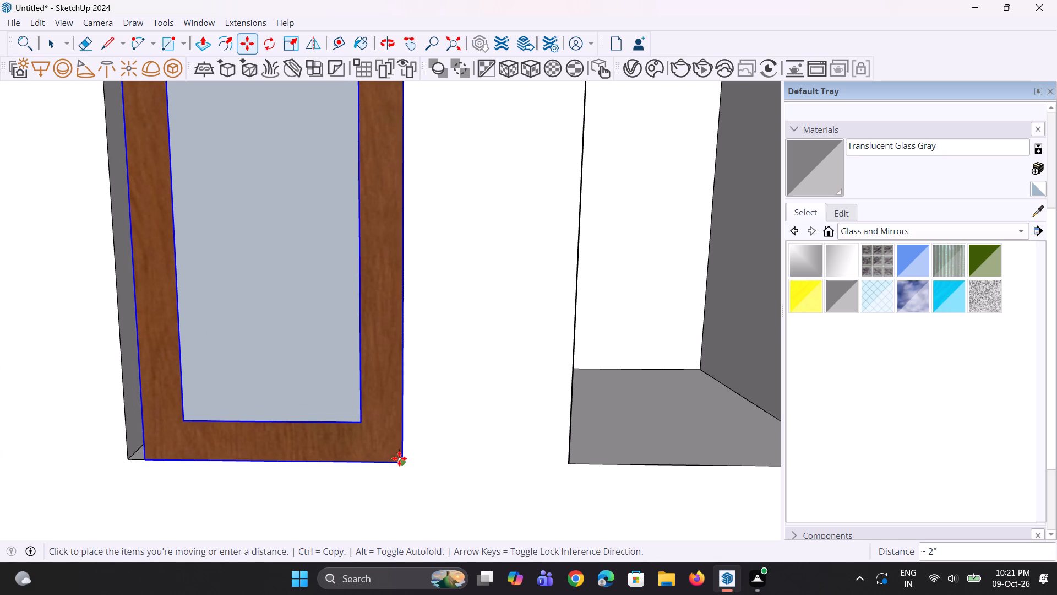
click(400, 459)
Scale the glazed unit's width by about 1.08 to reach the recess edge nearest the door.
scroll(397, 454, down, 4)
middle_drag(238, 413, 291, 390)
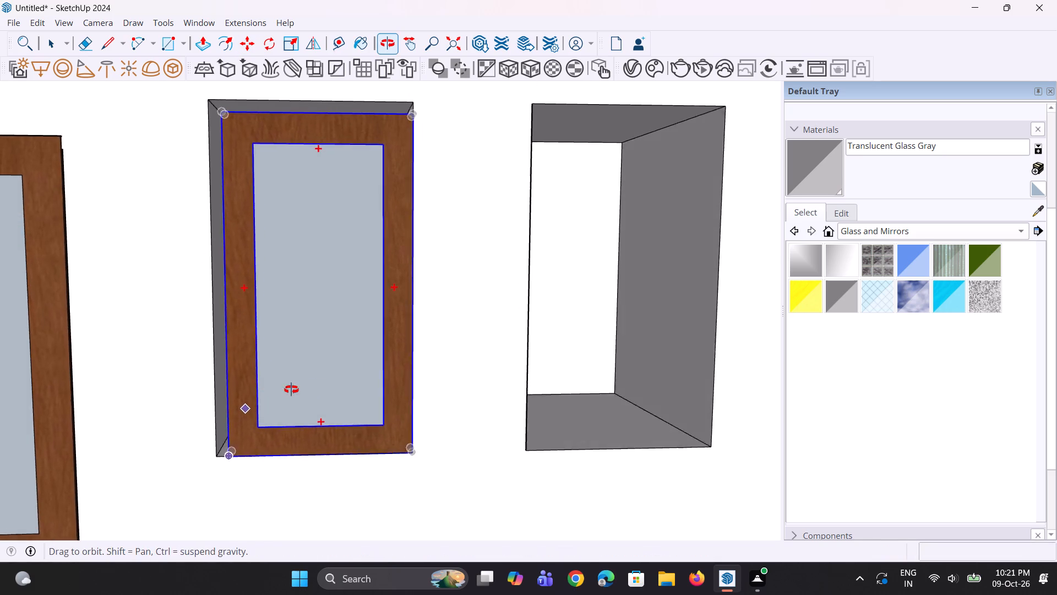
middle_drag(291, 390, 318, 387)
scroll(262, 300, up, 7)
key(s)
scroll(258, 302, up, 2)
middle_drag(260, 305, 271, 311)
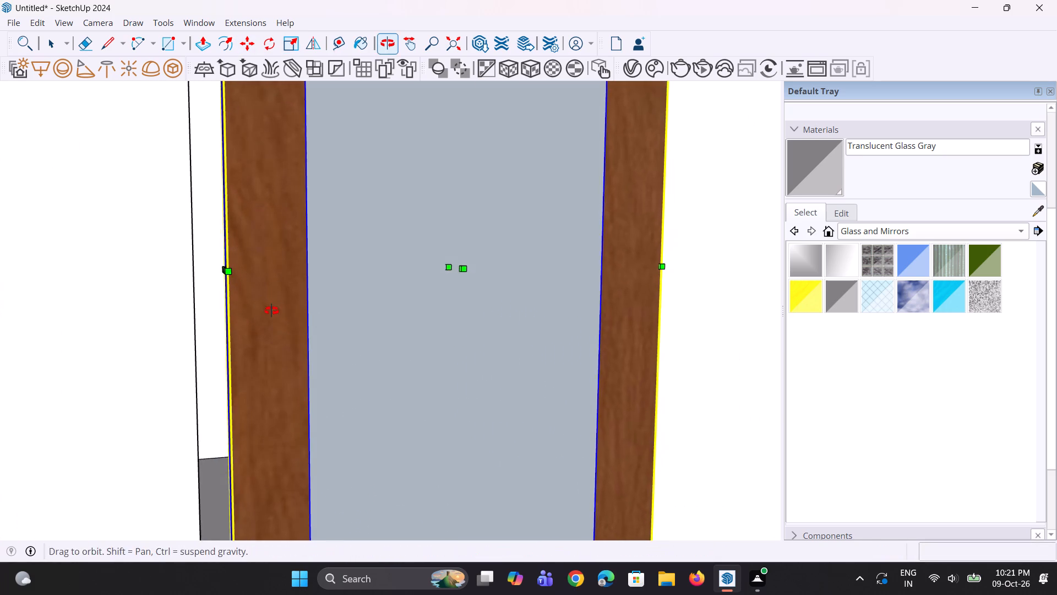
middle_drag(271, 311, 272, 311)
scroll(243, 285, up, 7)
middle_drag(219, 277, 236, 305)
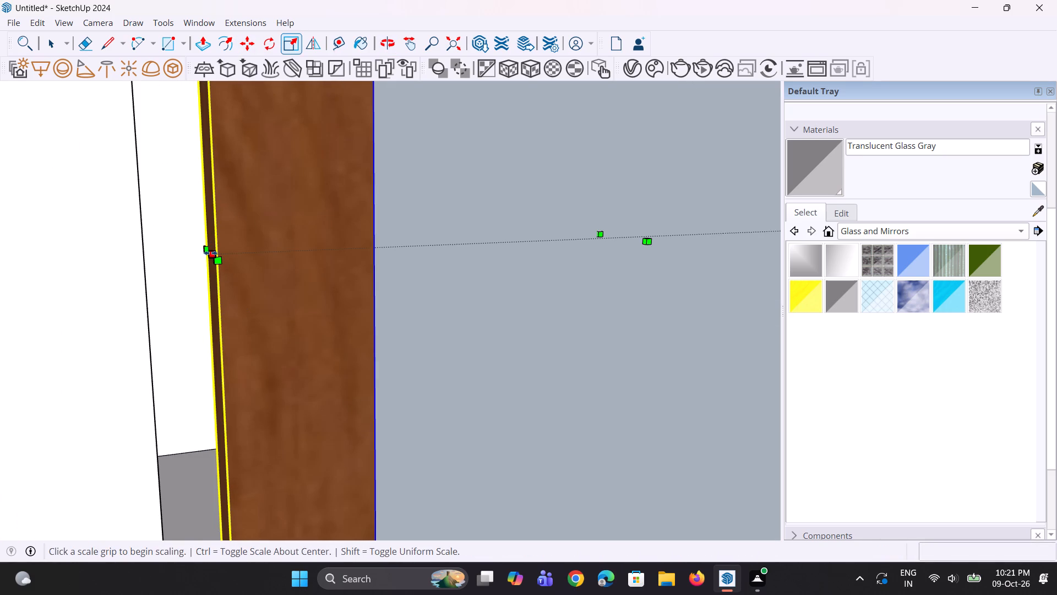
click(210, 253)
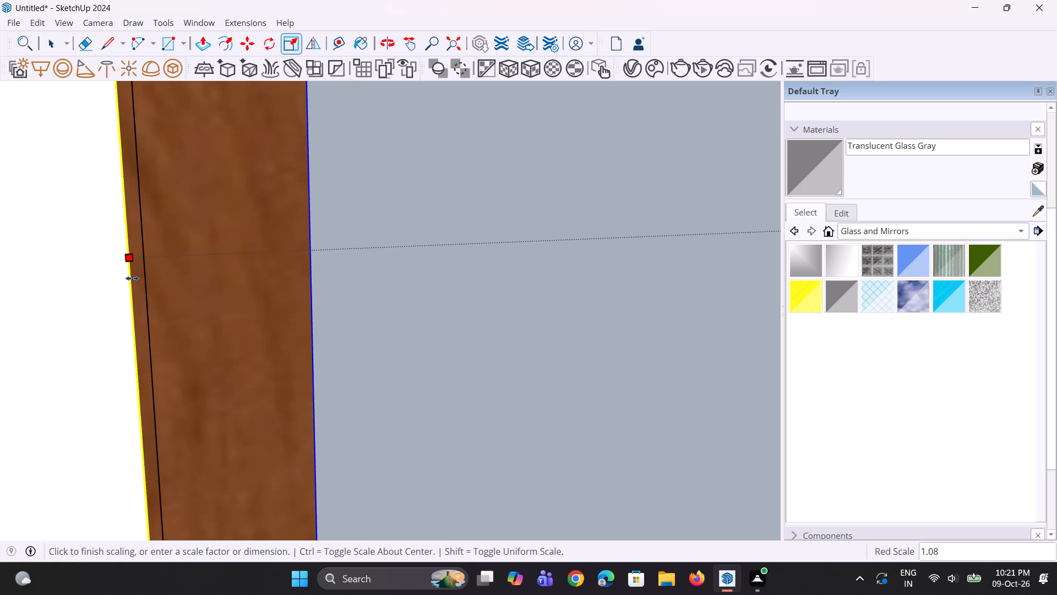
click(144, 301)
Stretch the glazed unit's height up to the recess's top edge.
scroll(81, 360, down, 7)
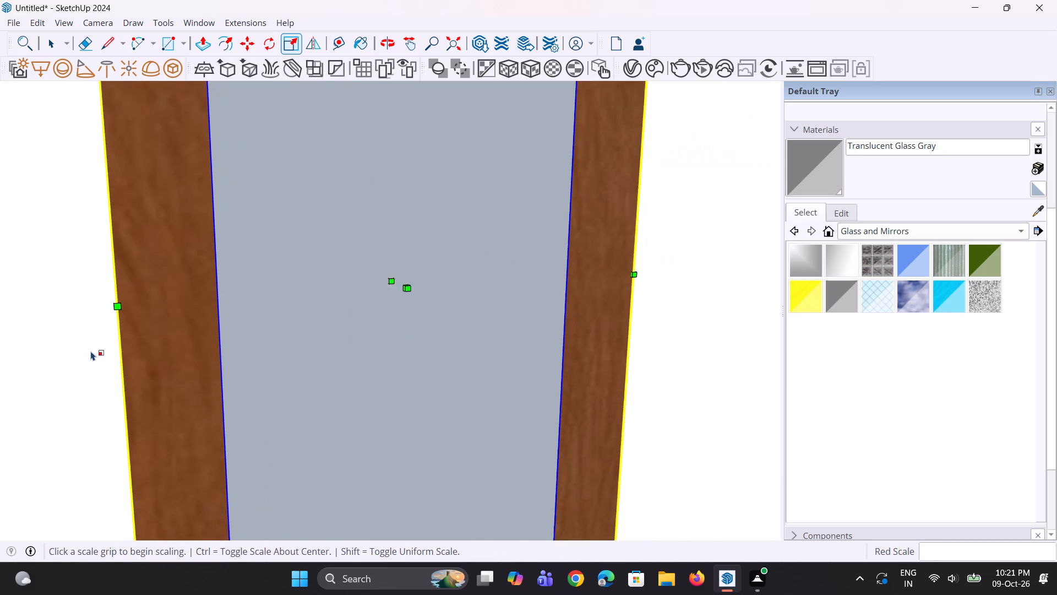
scroll(91, 351, down, 10)
middle_drag(211, 351, 142, 376)
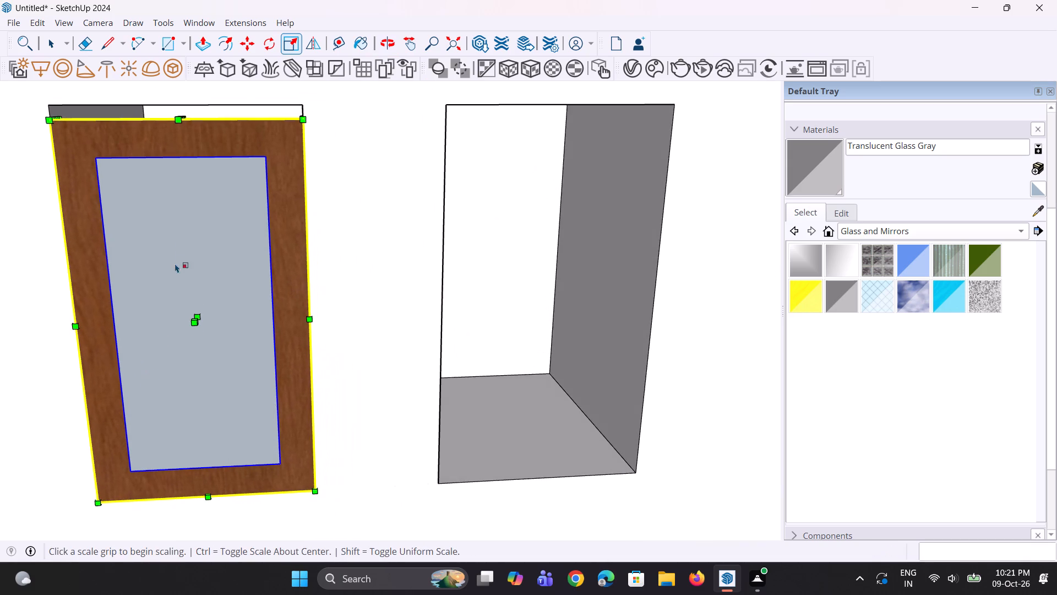
scroll(179, 248, up, 1)
scroll(183, 245, down, 6)
scroll(181, 121, up, 10)
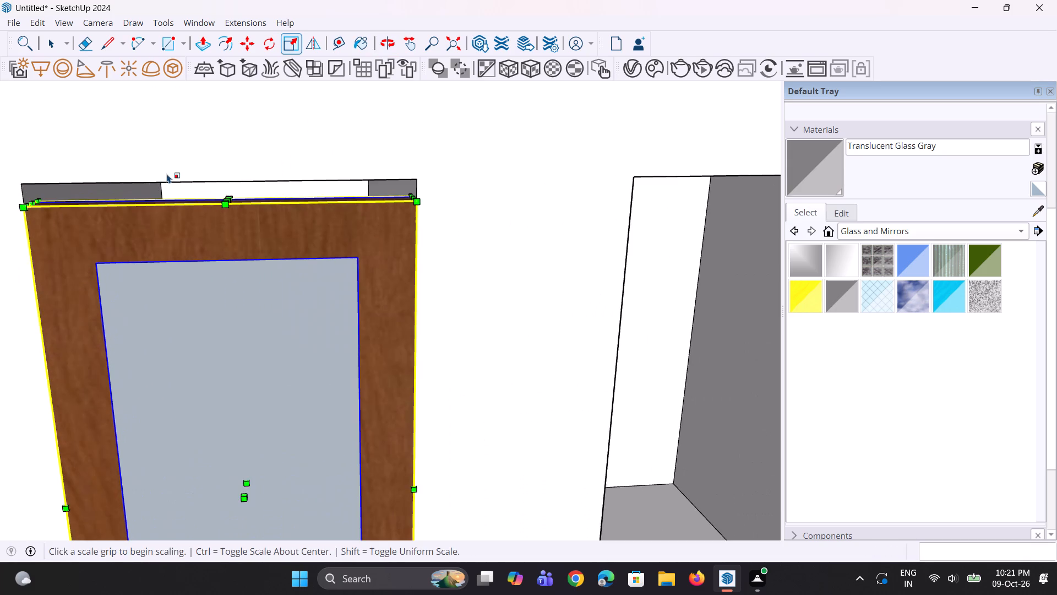
scroll(167, 174, up, 5)
middle_drag(211, 199, 223, 224)
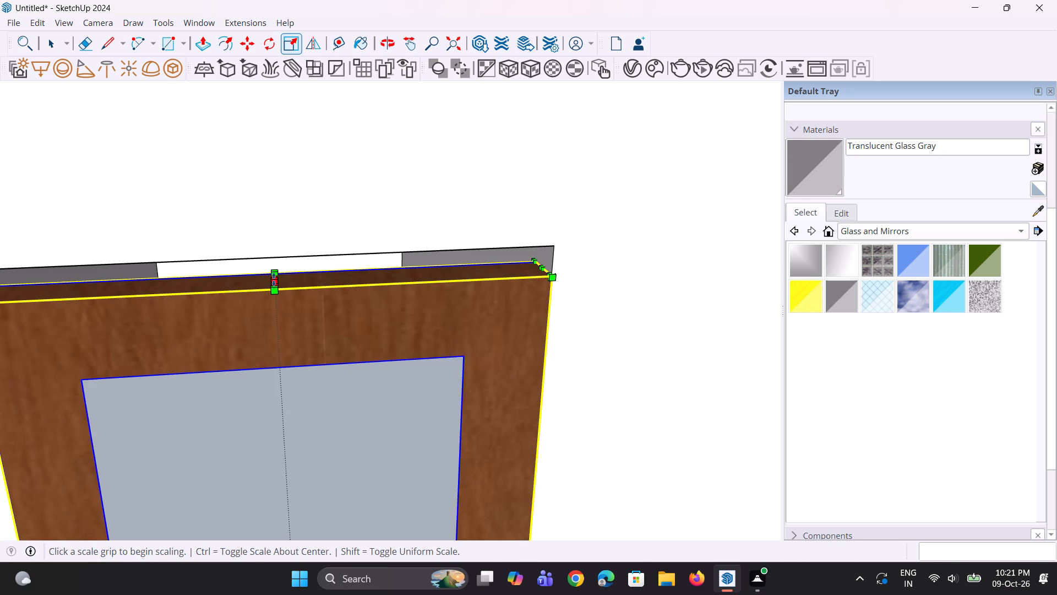
click(274, 280)
click(257, 248)
Examine the whole model from the front with the fitted ground-floor window, and clear the selection.
scroll(255, 264, down, 6)
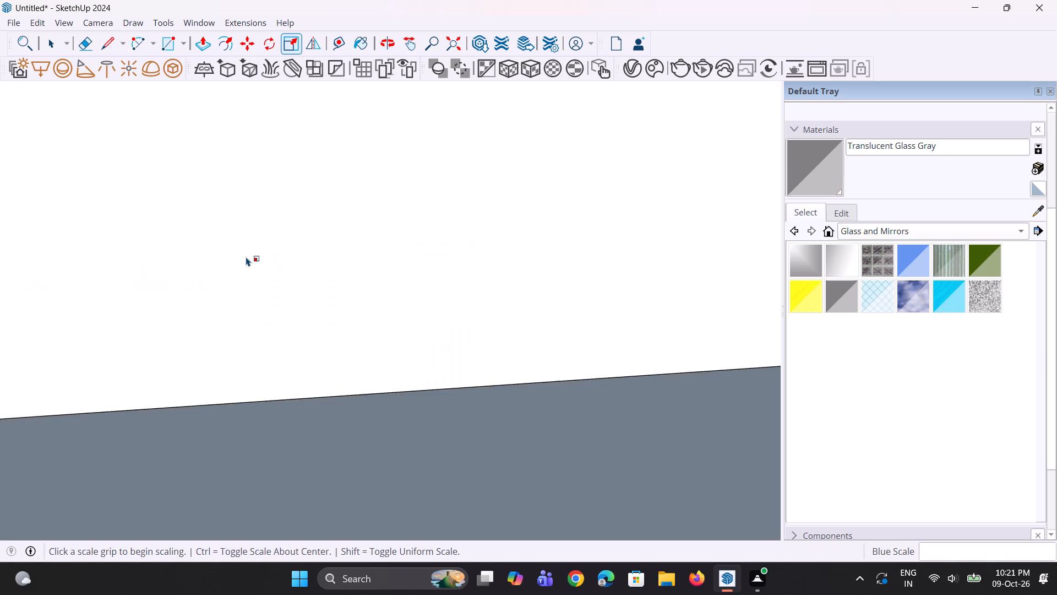
scroll(246, 257, down, 3)
click(449, 50)
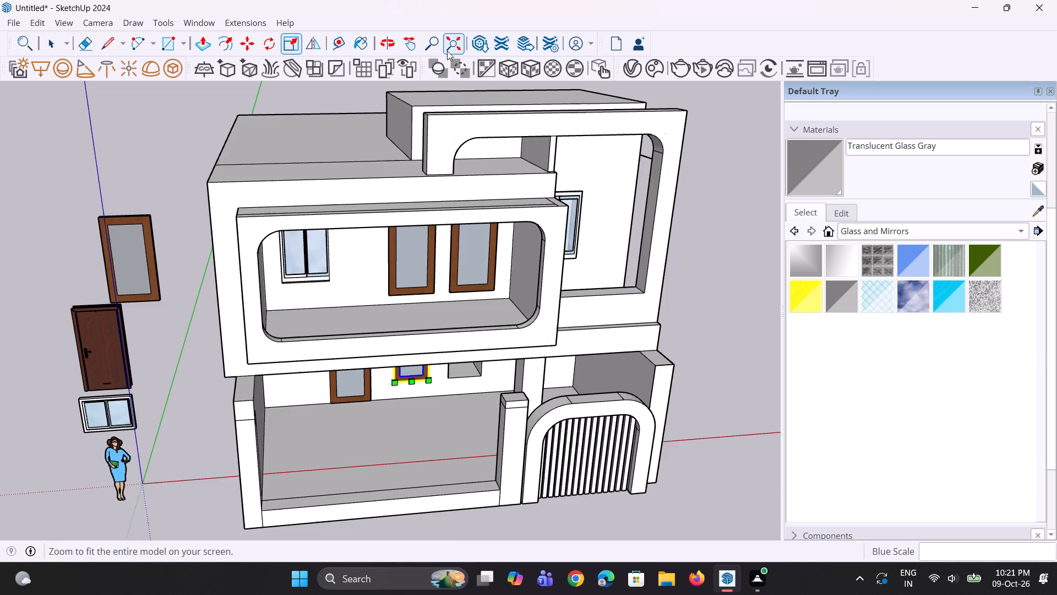
scroll(369, 285, down, 2)
middle_drag(338, 568, 331, 500)
middle_drag(331, 495, 325, 456)
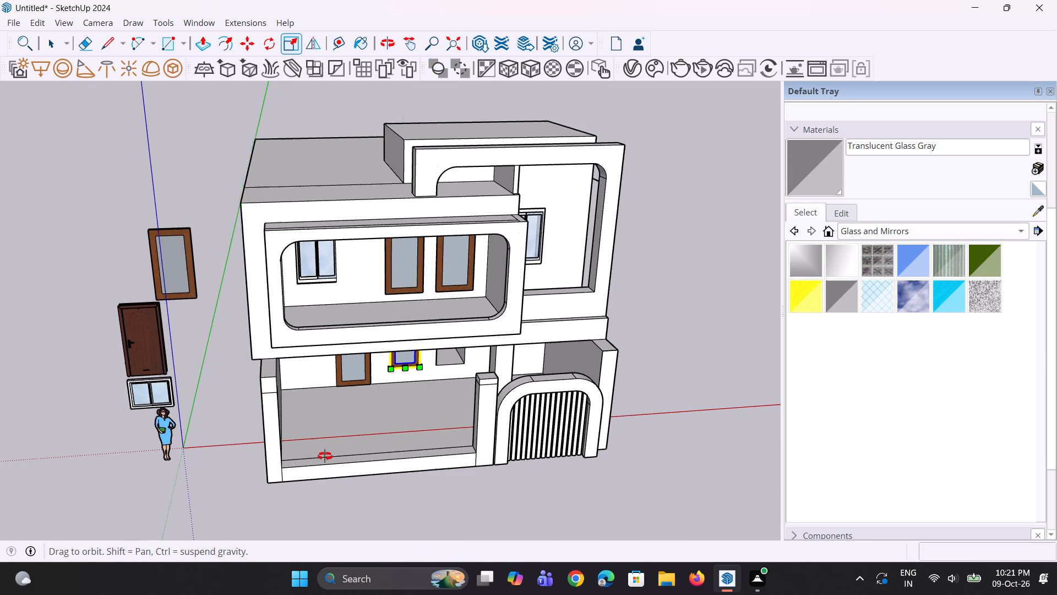
middle_drag(325, 456, 325, 456)
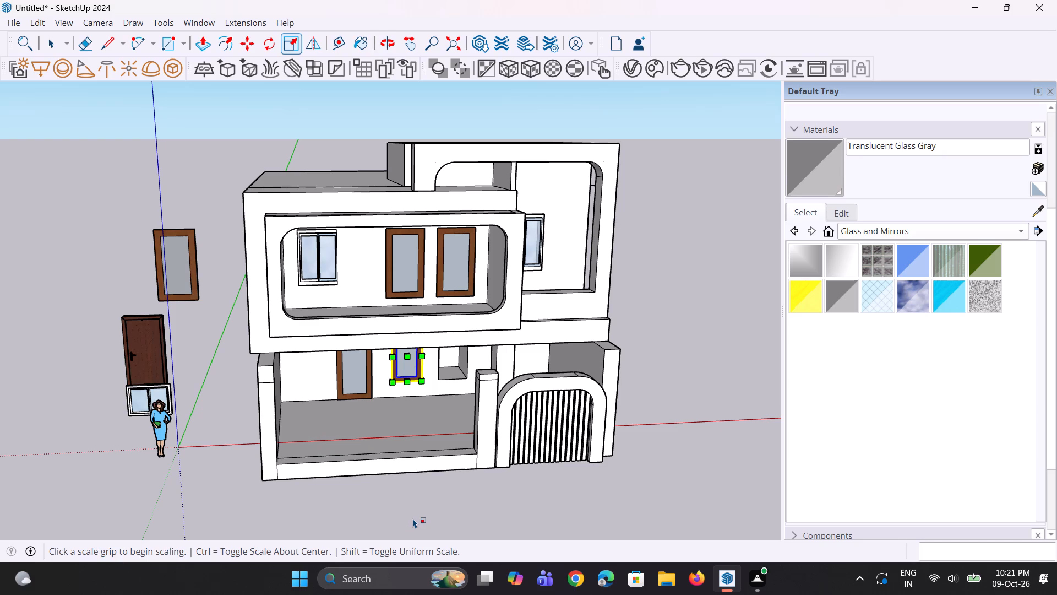
key(space)
key(space)
click(413, 518)
middle_drag(412, 512, 394, 484)
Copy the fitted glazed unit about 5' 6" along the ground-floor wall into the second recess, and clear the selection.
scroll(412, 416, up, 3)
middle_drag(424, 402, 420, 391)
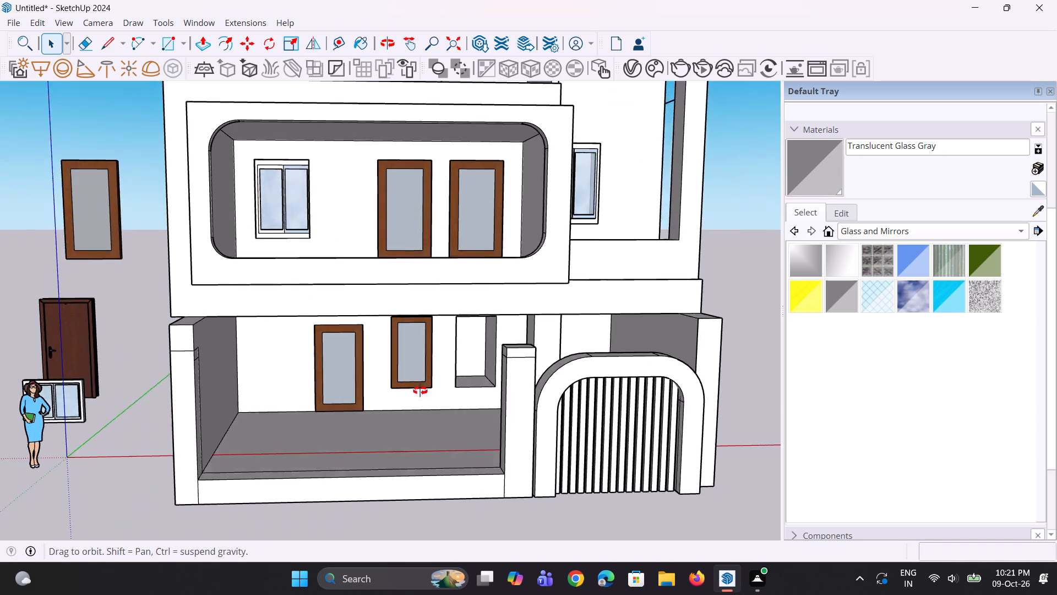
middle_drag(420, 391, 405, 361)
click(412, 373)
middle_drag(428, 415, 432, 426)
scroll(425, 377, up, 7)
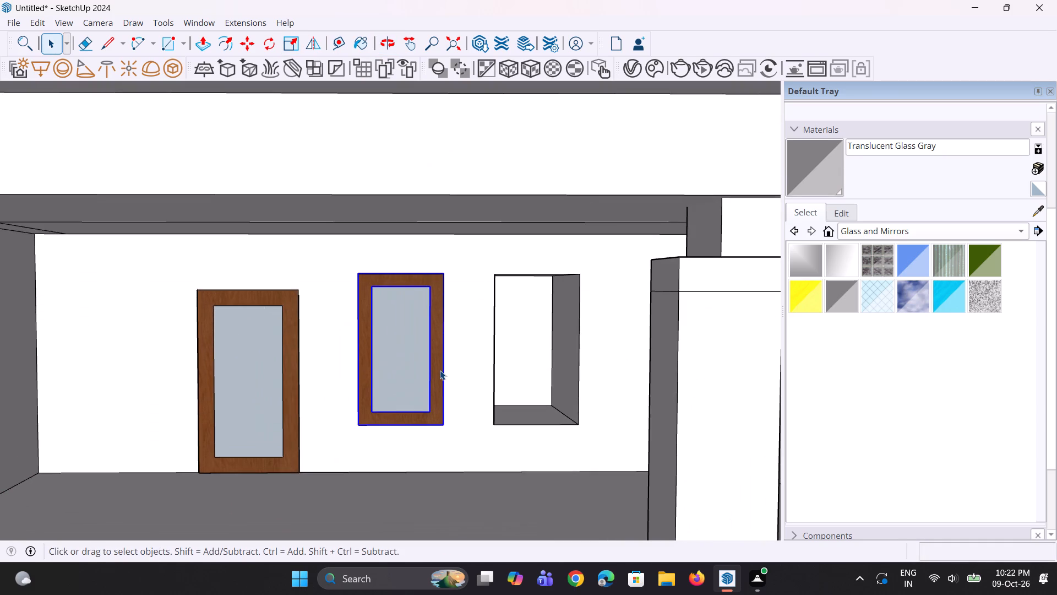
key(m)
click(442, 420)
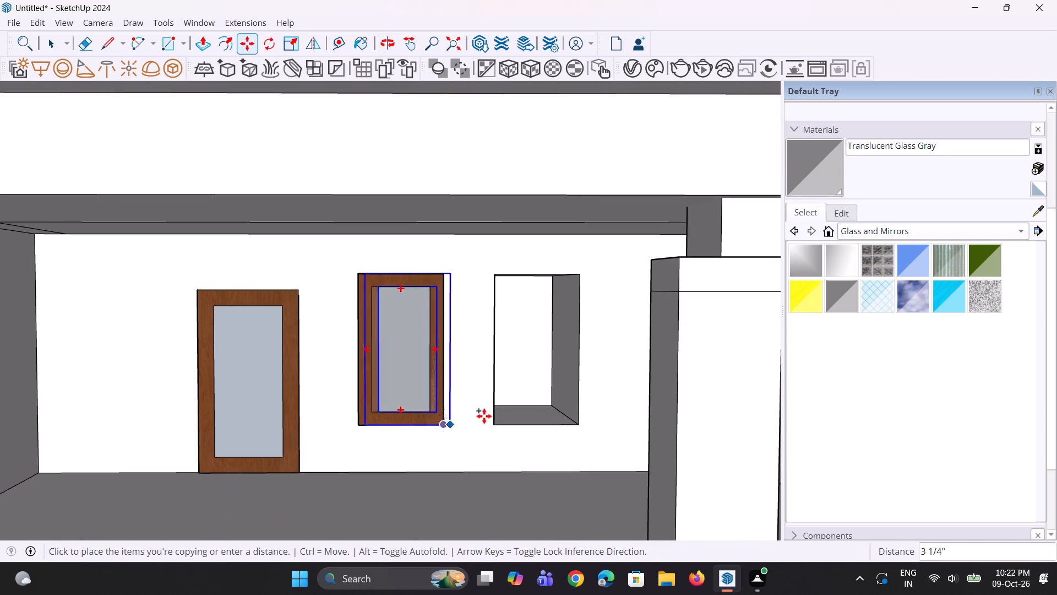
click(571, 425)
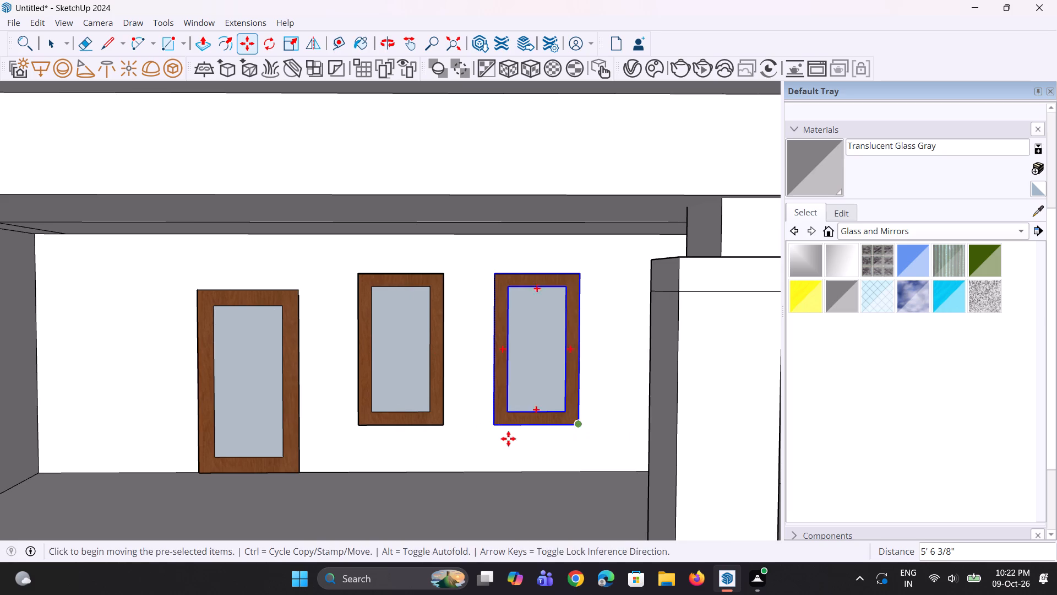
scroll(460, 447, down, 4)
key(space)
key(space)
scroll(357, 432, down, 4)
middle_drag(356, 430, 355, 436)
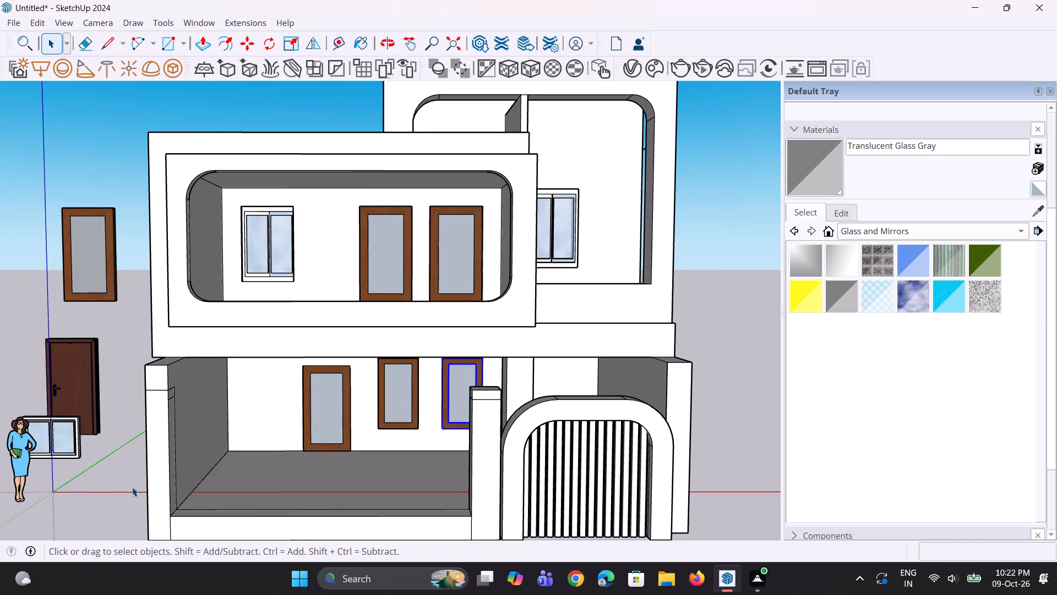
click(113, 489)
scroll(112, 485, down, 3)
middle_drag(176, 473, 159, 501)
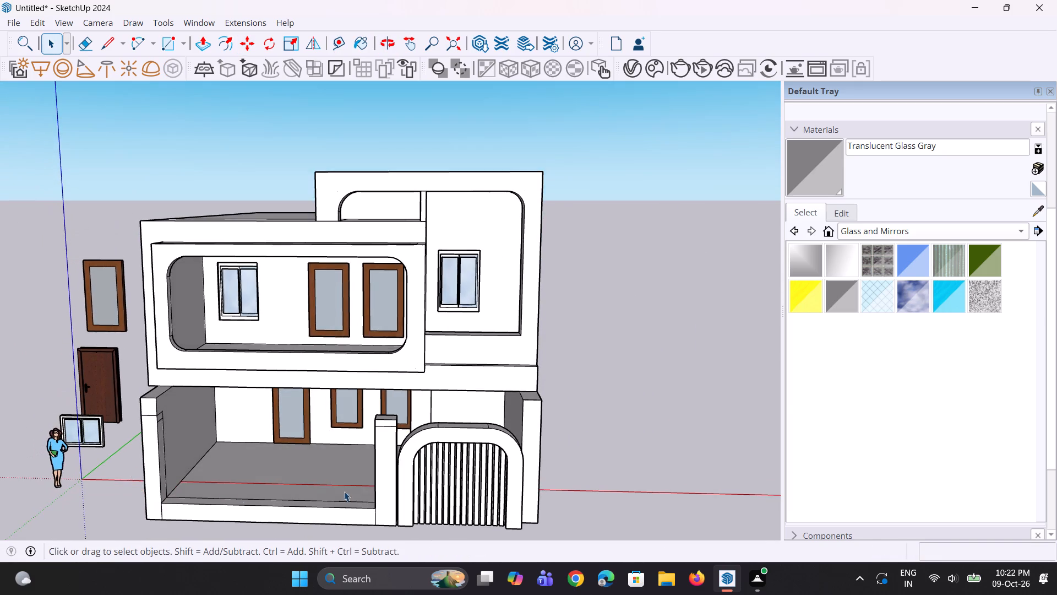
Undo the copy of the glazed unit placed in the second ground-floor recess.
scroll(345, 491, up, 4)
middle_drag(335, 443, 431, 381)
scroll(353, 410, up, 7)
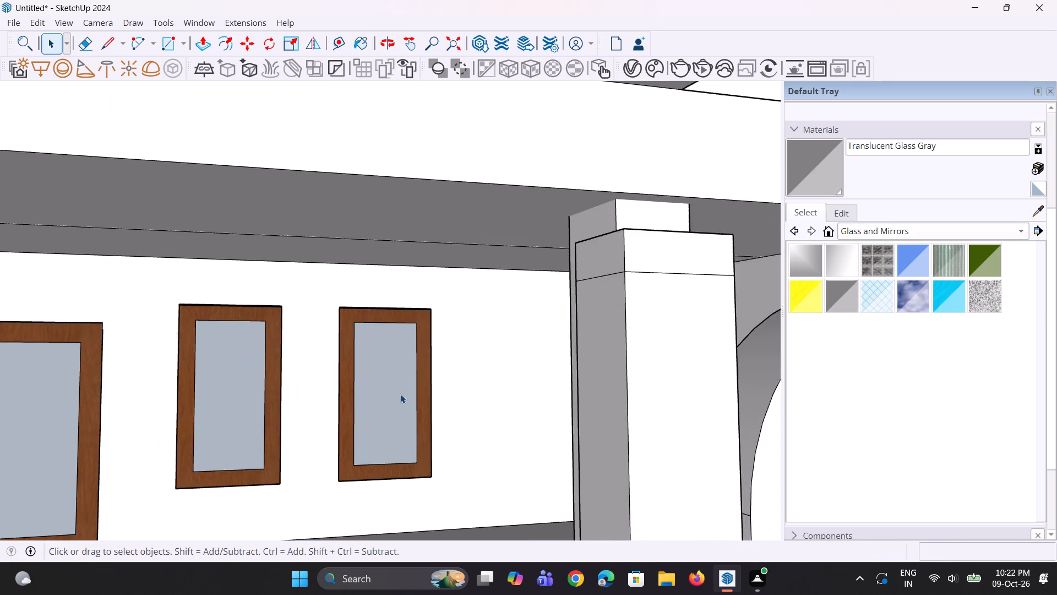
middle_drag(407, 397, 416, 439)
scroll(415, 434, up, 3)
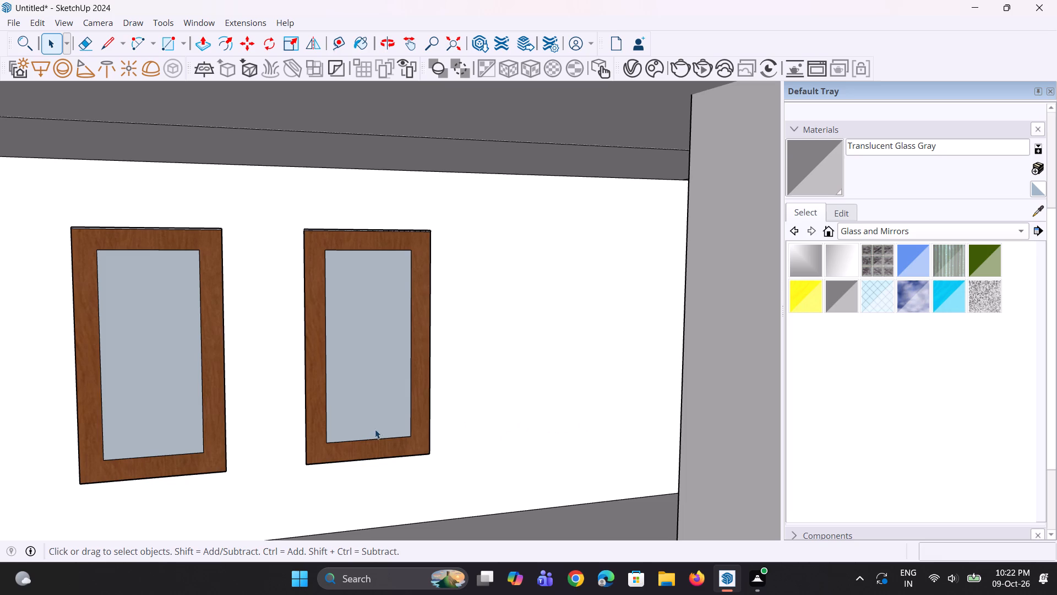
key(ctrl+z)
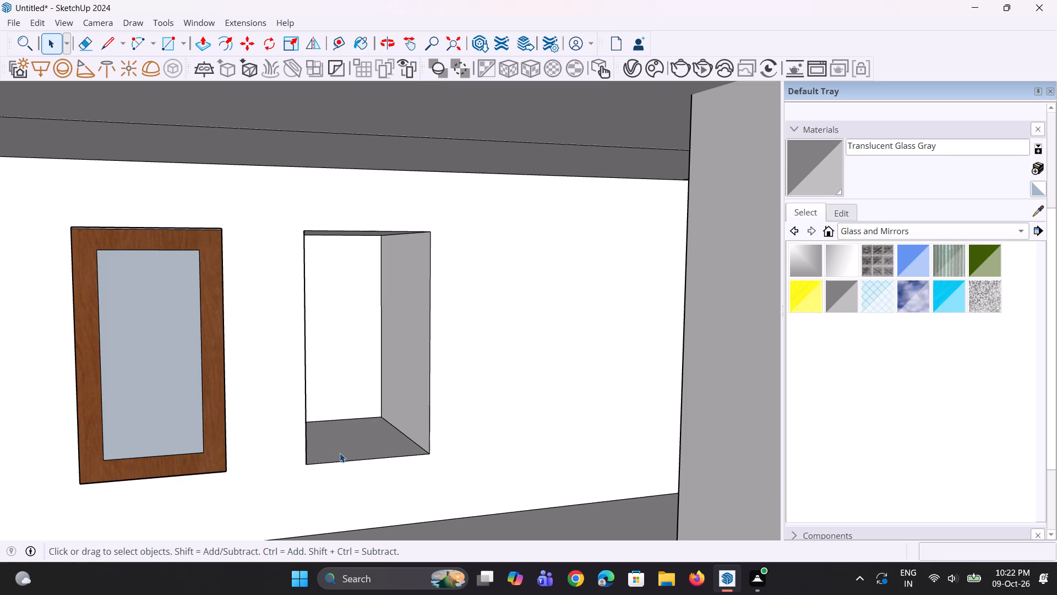
Copy the second recess's rectangular face about 8' 3" along the ground-floor wall, away from the fitted window.
click(345, 383)
middle_drag(394, 484, 384, 487)
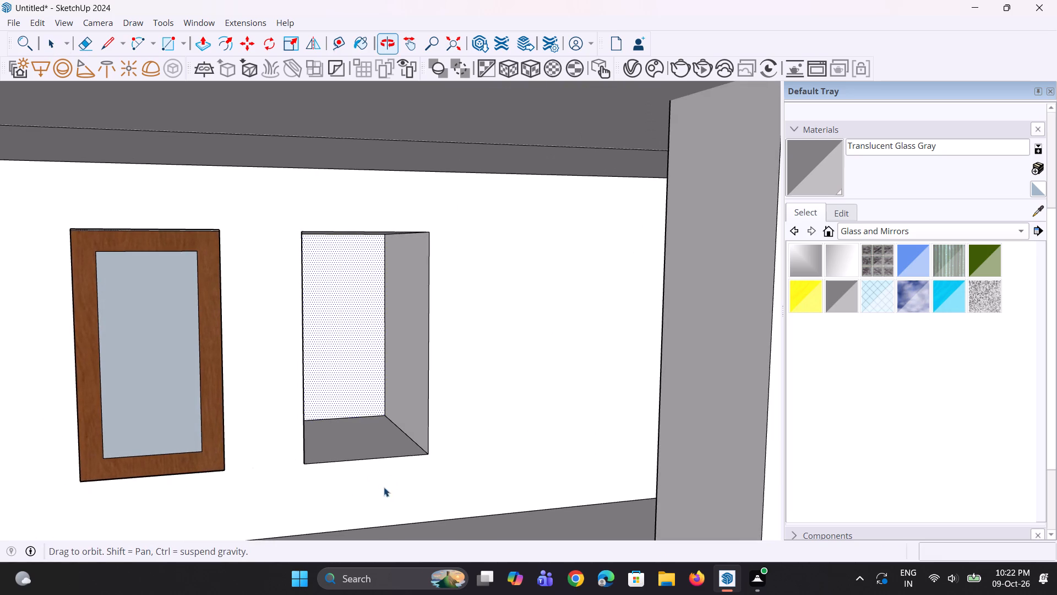
key(m)
click(339, 402)
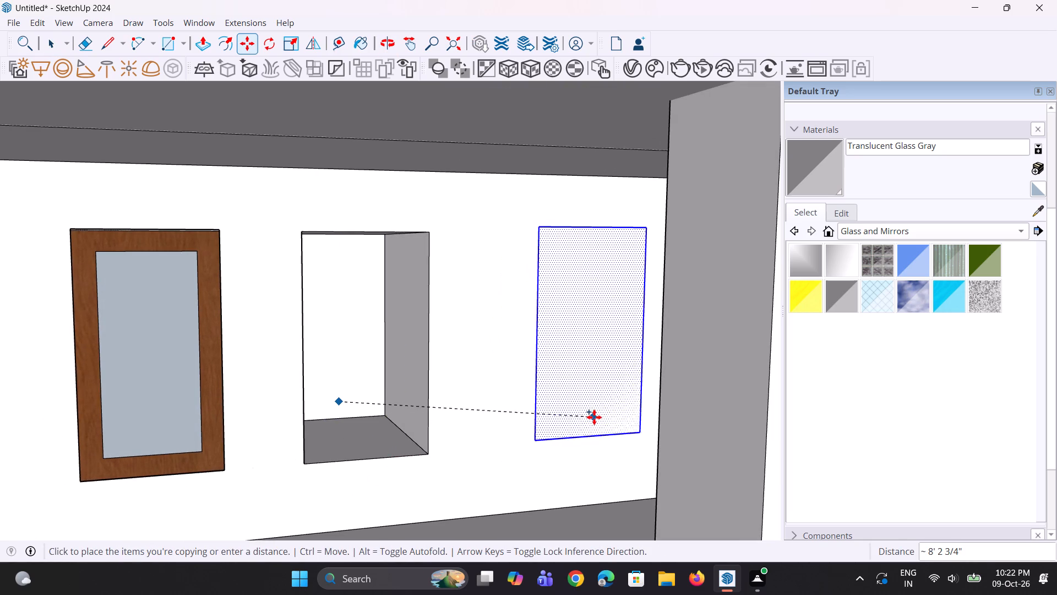
click(594, 417)
middle_drag(520, 434, 600, 455)
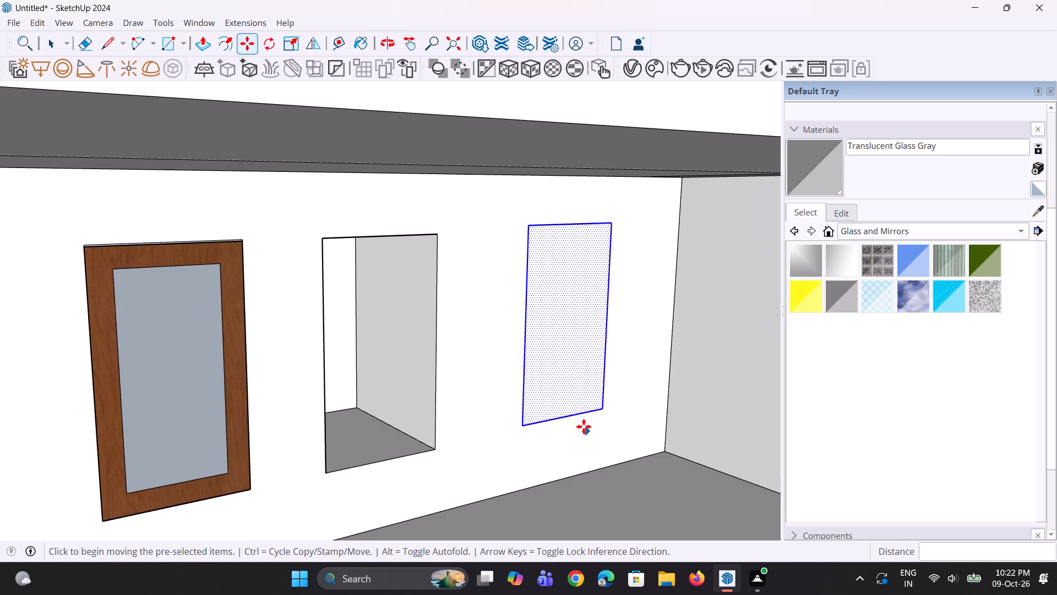
Push the copied rectangle about 2' 6" into the ground-floor wall as a third window recess.
key(p)
click(572, 397)
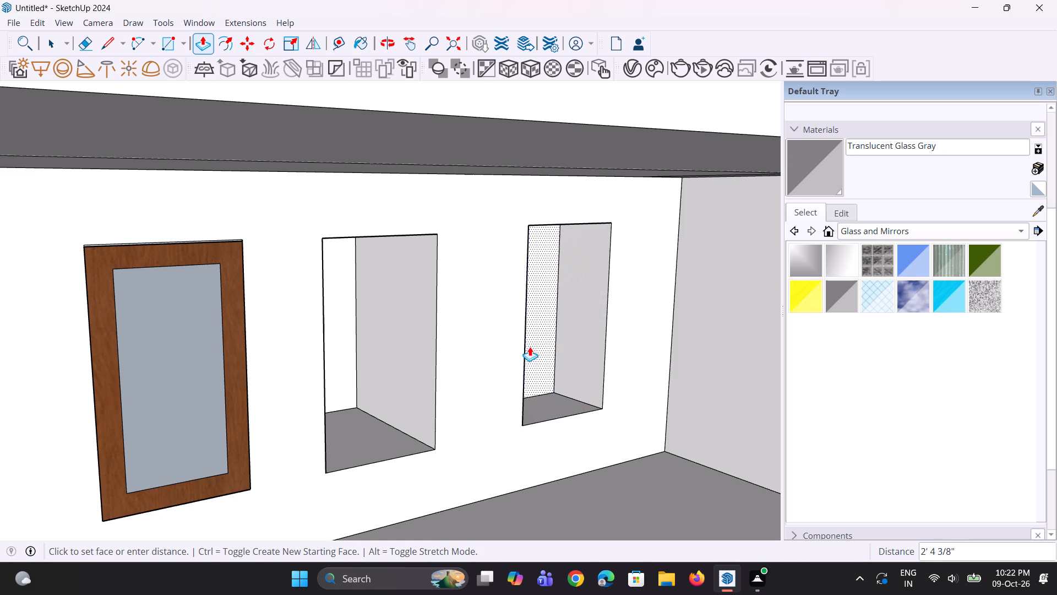
click(530, 346)
middle_drag(524, 403, 434, 418)
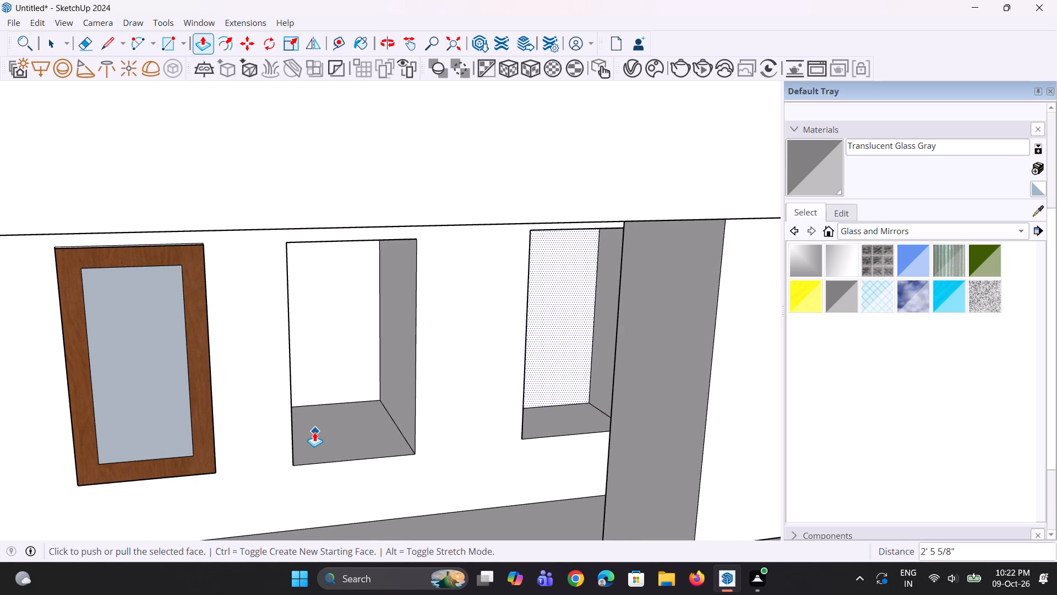
Copy the fitted glazed unit about 5' 6" along the wall into the second ground-floor recess.
key(space)
click(147, 435)
key(m)
ctrl+drag(147, 435, 163, 435)
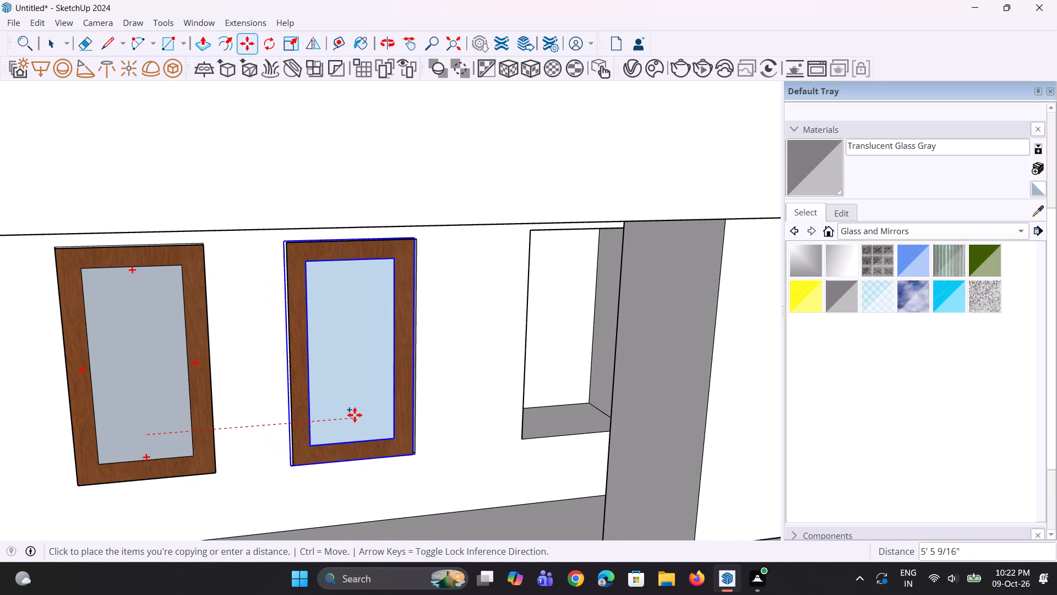
click(355, 412)
Copy the second recess's glazed unit about 6' 11" along the wall into the third recess.
key(m)
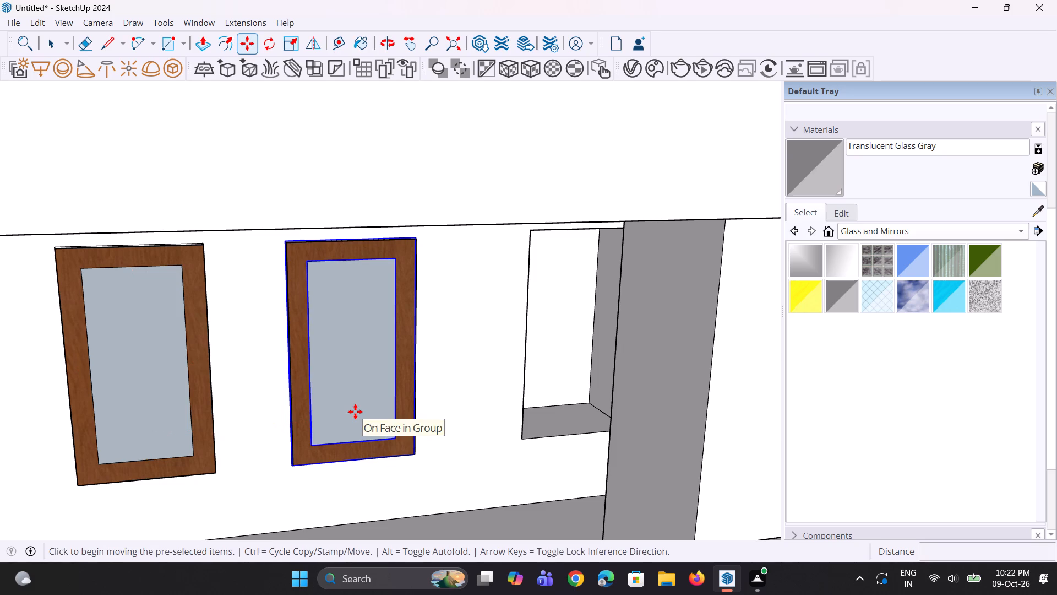
click(355, 412)
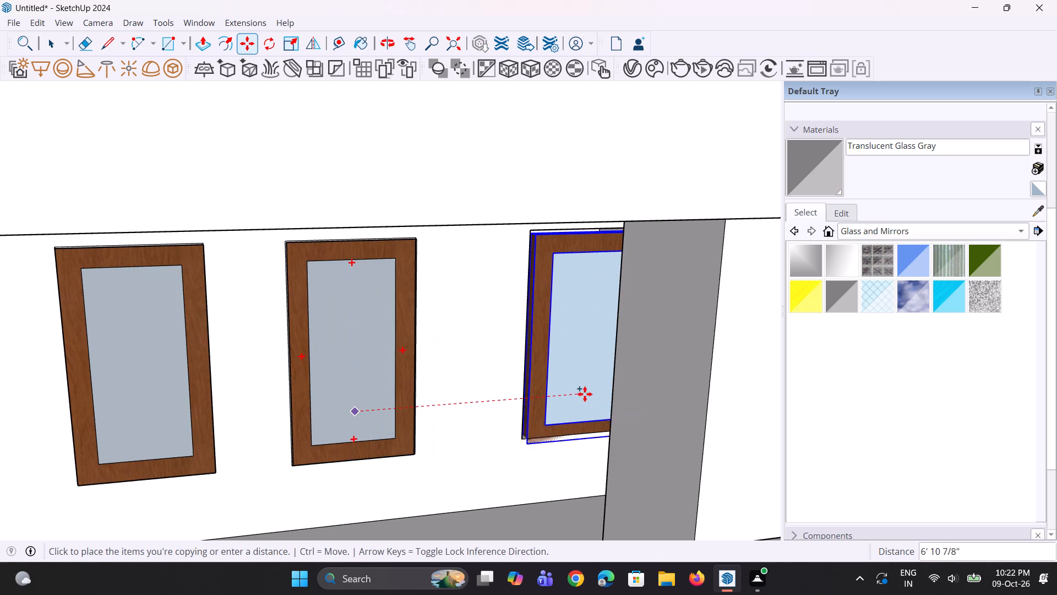
click(579, 387)
drag(559, 378, 554, 360)
key(Escape)
Move the third glazed unit so its upper corner nearest the second window meets the recess's upper corner.
scroll(540, 320, up, 2)
middle_drag(541, 306, 548, 241)
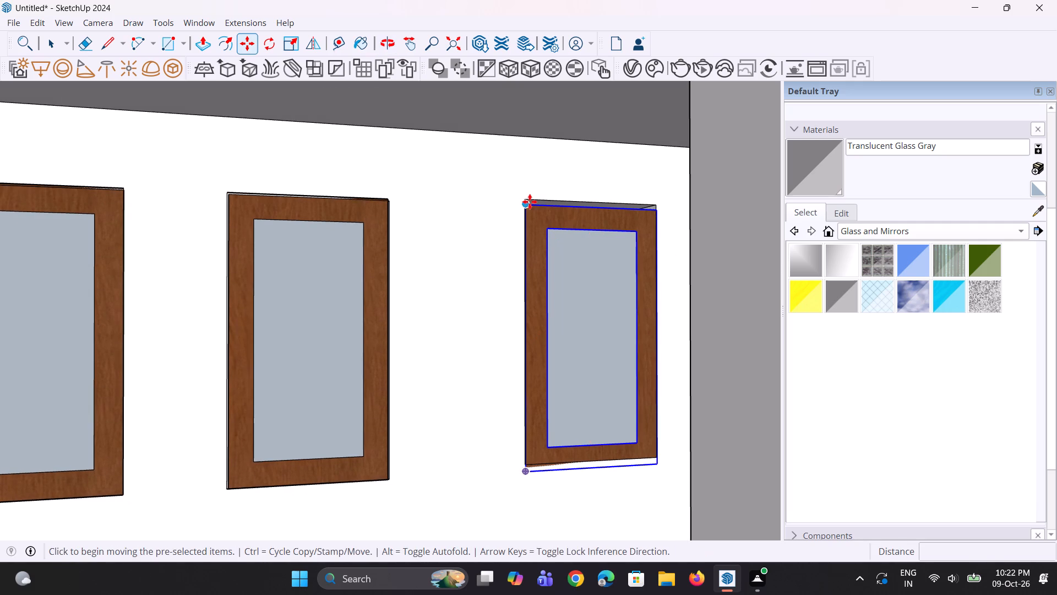
click(528, 202)
click(526, 198)
Examine the whole house from above and from the front with the ground-floor windows in place.
middle_drag(511, 275, 500, 338)
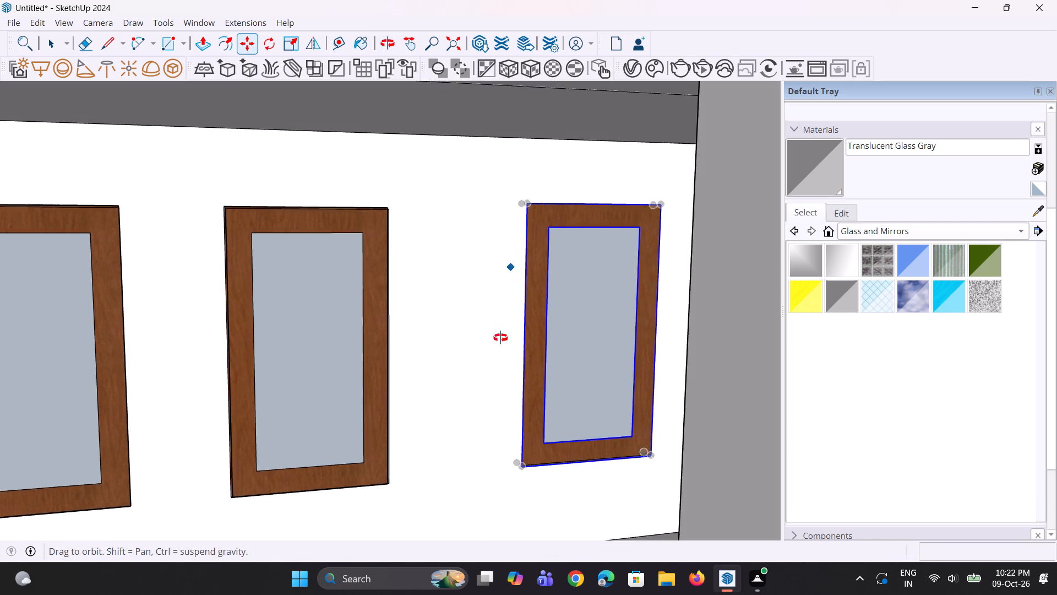
middle_drag(500, 338, 470, 390)
key(space)
scroll(464, 352, down, 4)
key(space)
key(space)
scroll(447, 316, down, 1)
click(449, 46)
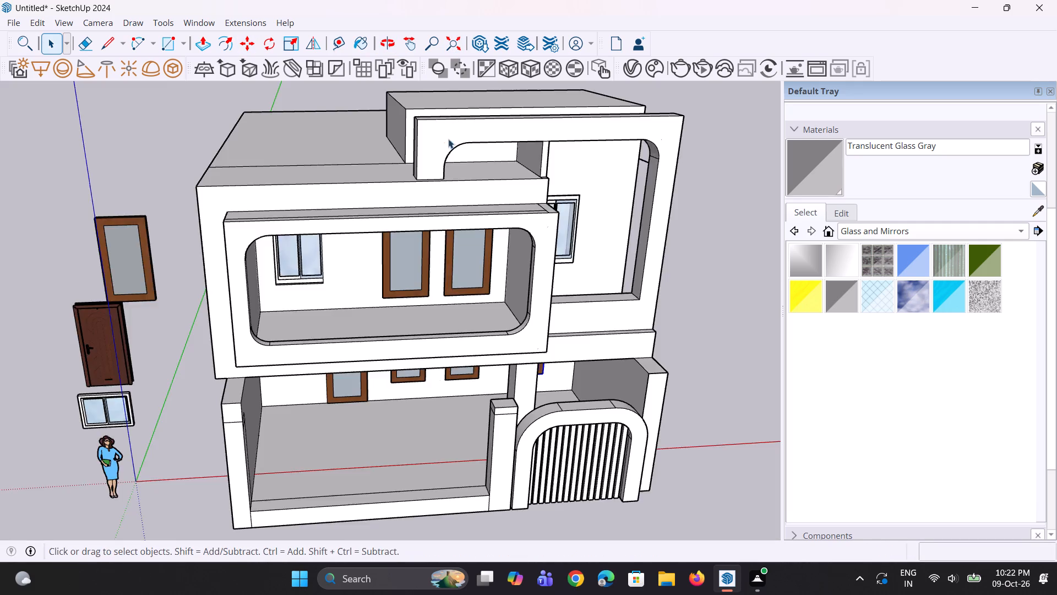
scroll(404, 255, down, 4)
middle_drag(421, 322, 372, 220)
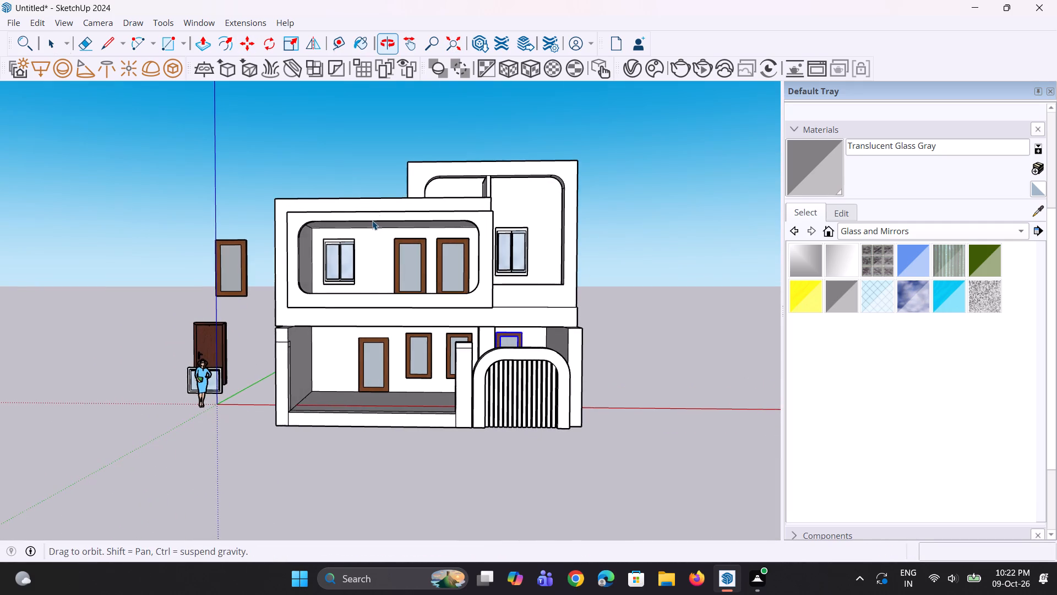
scroll(372, 220, down, 3)
middle_drag(399, 249, 386, 258)
scroll(503, 236, up, 7)
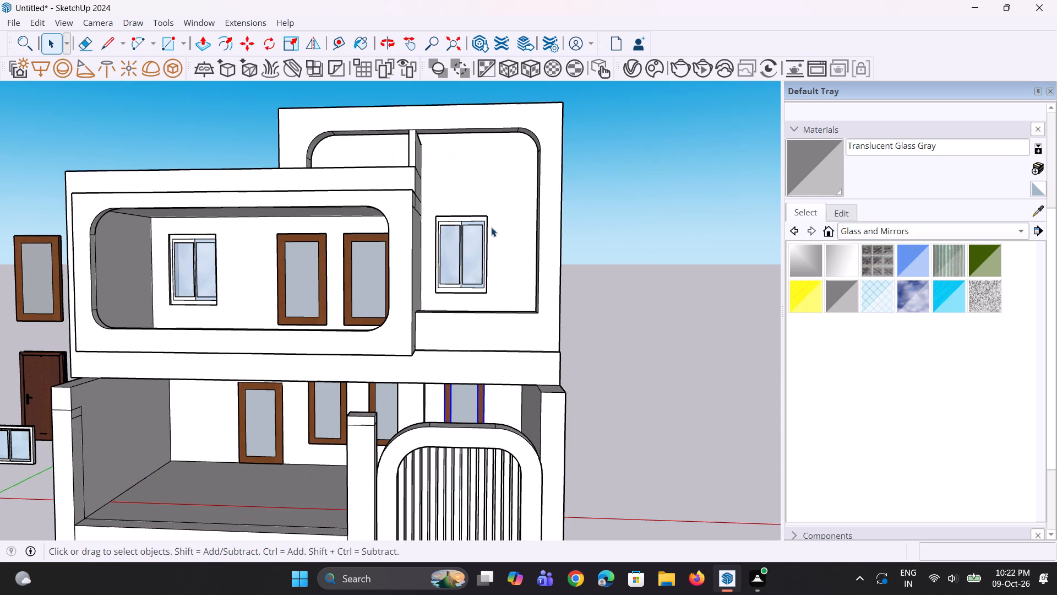
Open the sliding-window component on the upper floor's taller block for editing.
right_click(480, 222)
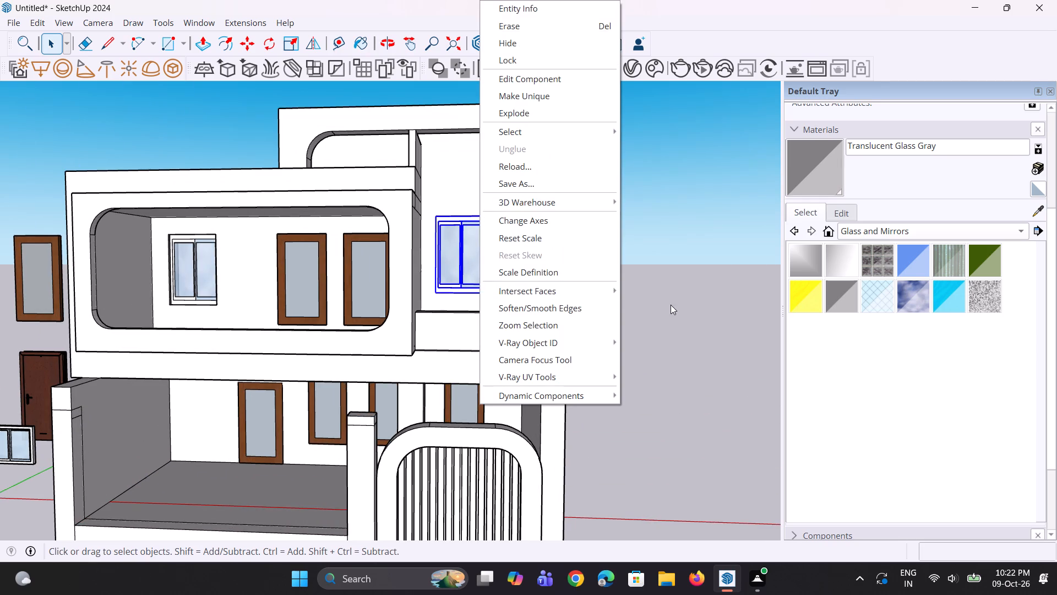
click(673, 305)
scroll(441, 219, up, 7)
click(462, 225)
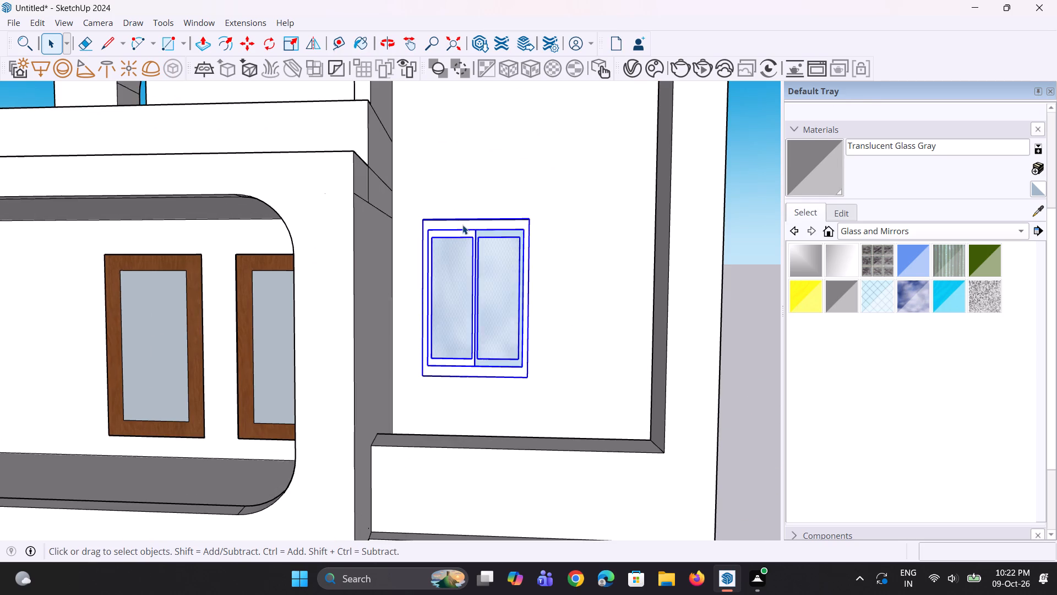
right_click(462, 225)
click(515, 85)
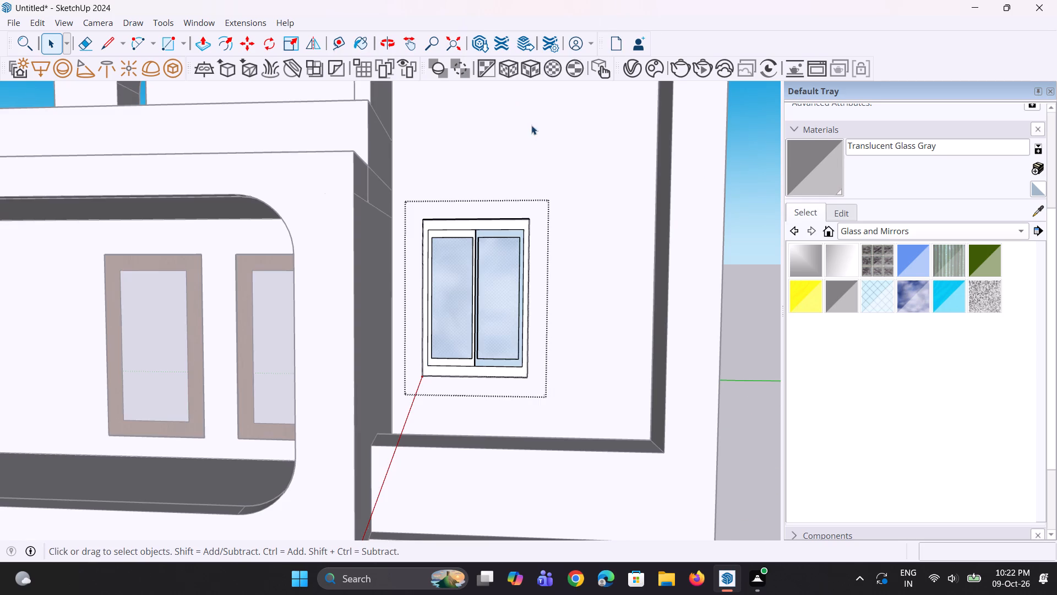
Switch the material library to the Wood collection and dismiss the request to overwrite the existing file.
click(928, 235)
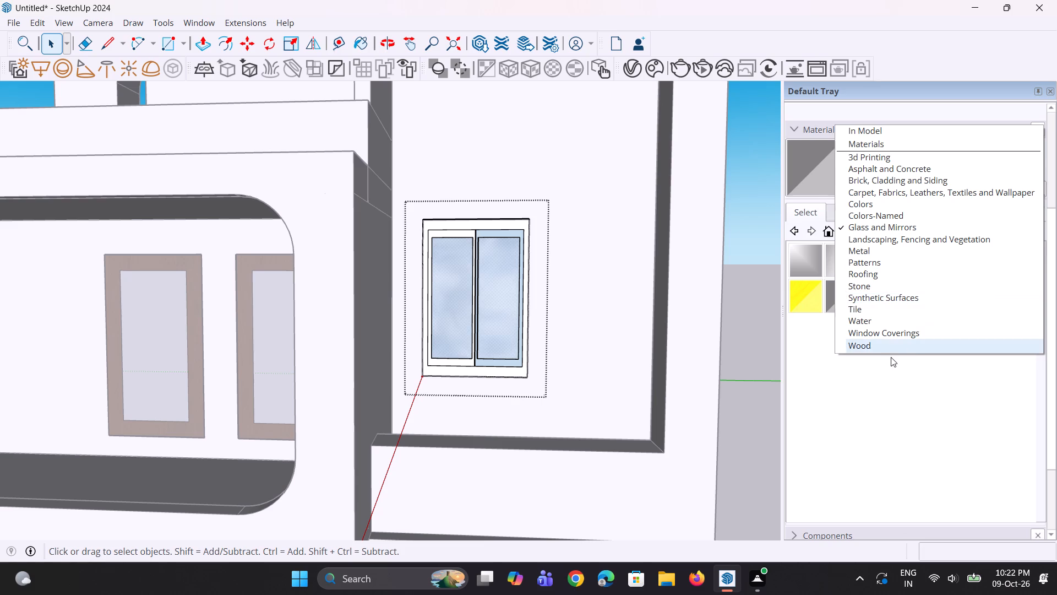
click(891, 357)
click(873, 242)
click(879, 230)
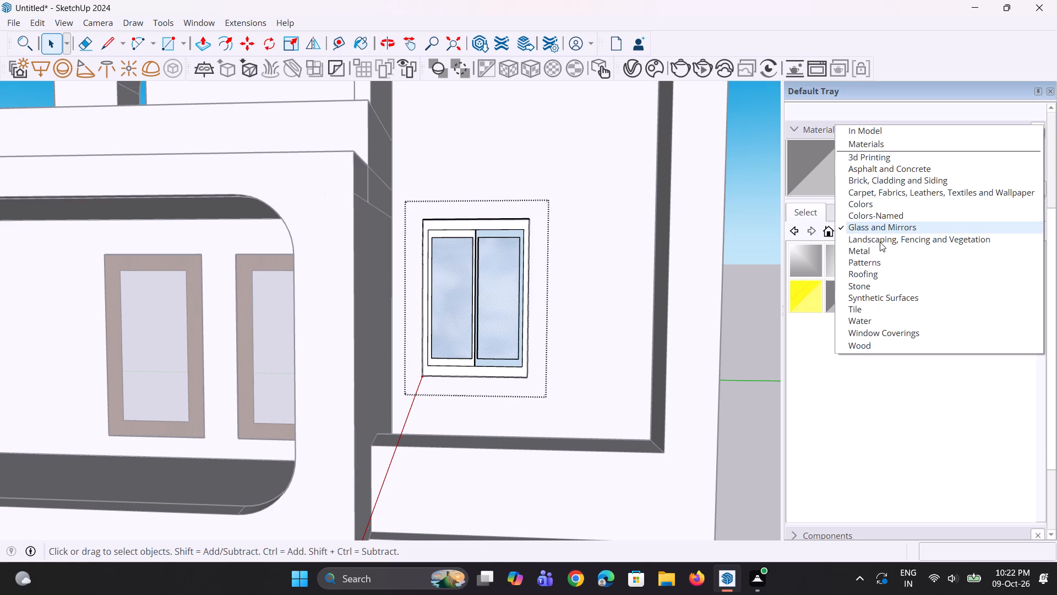
click(869, 351)
drag(951, 303, 927, 301)
scroll(454, 208, up, 3)
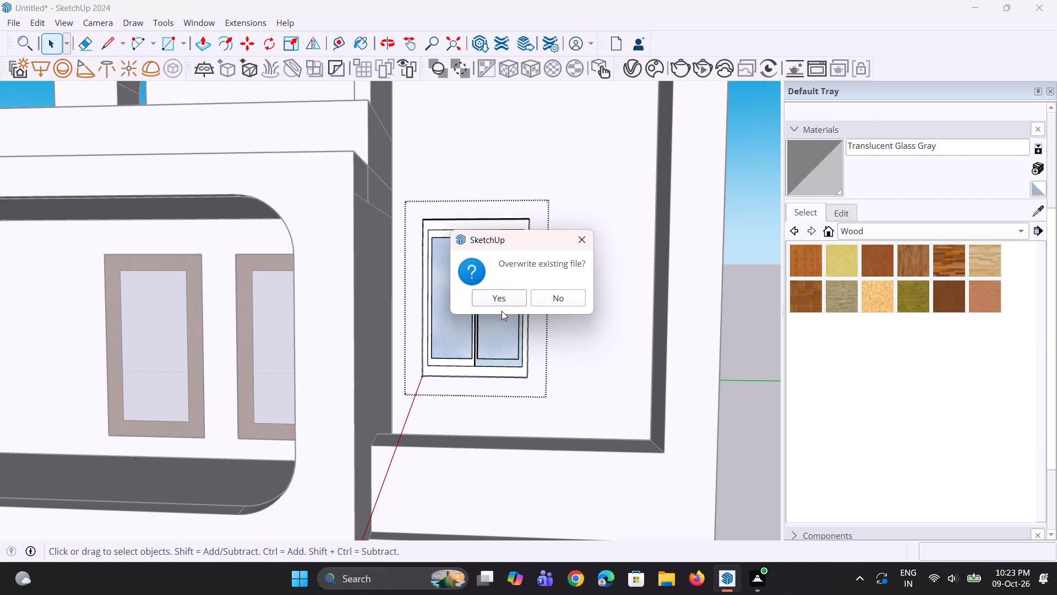
click(581, 241)
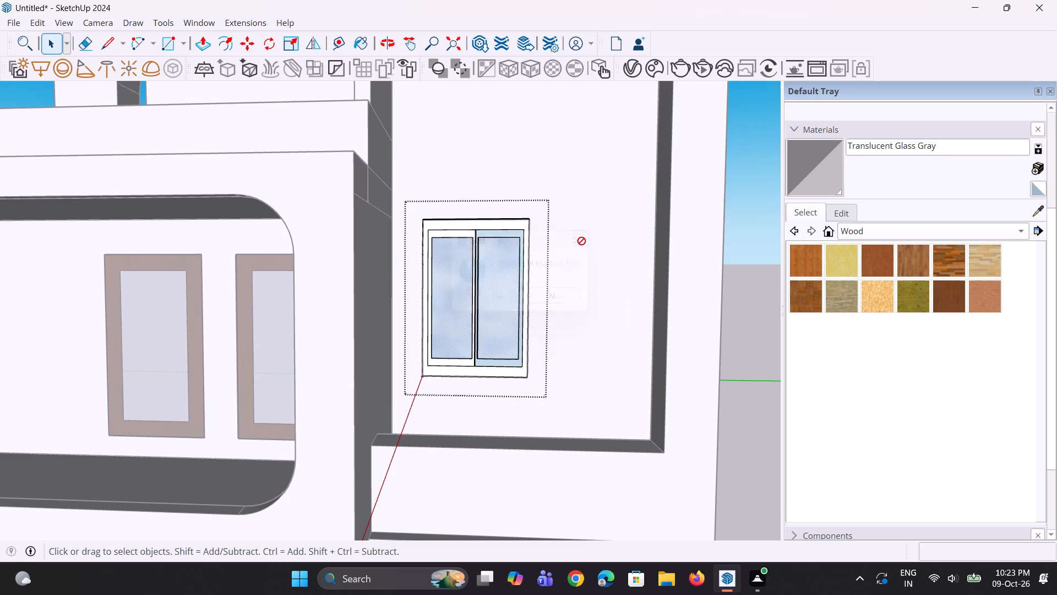
scroll(500, 277, down, 3)
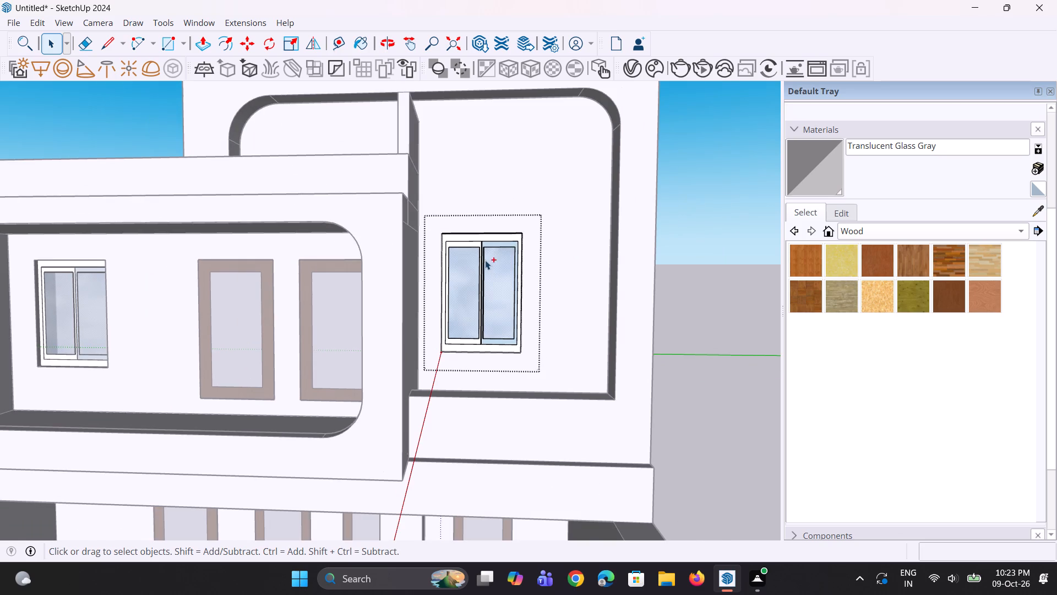
Save the model in the Documents folder under the name plan10000.
key(ctrl+s)
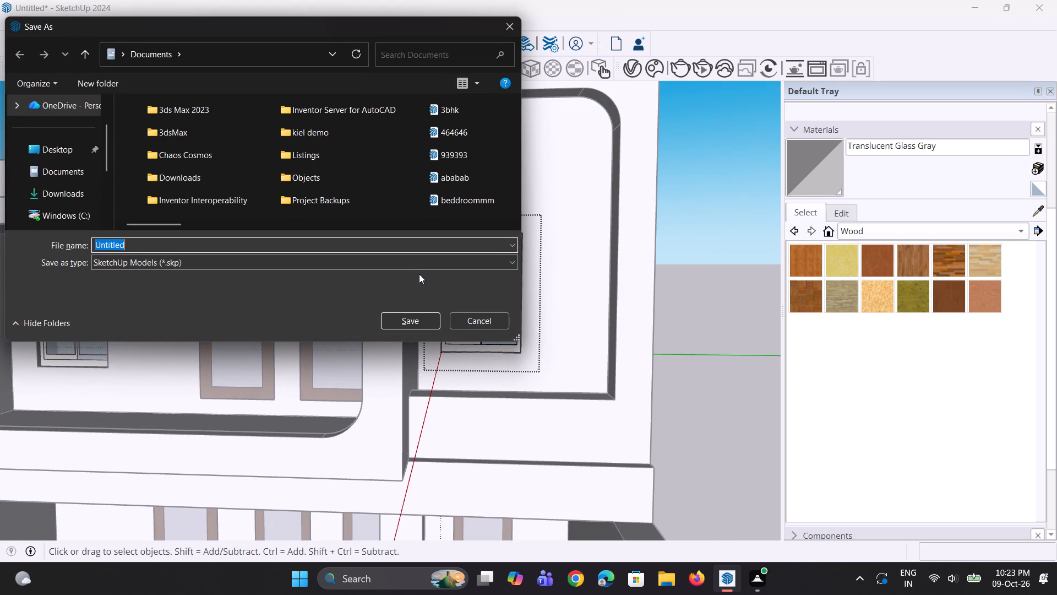
text(plan)
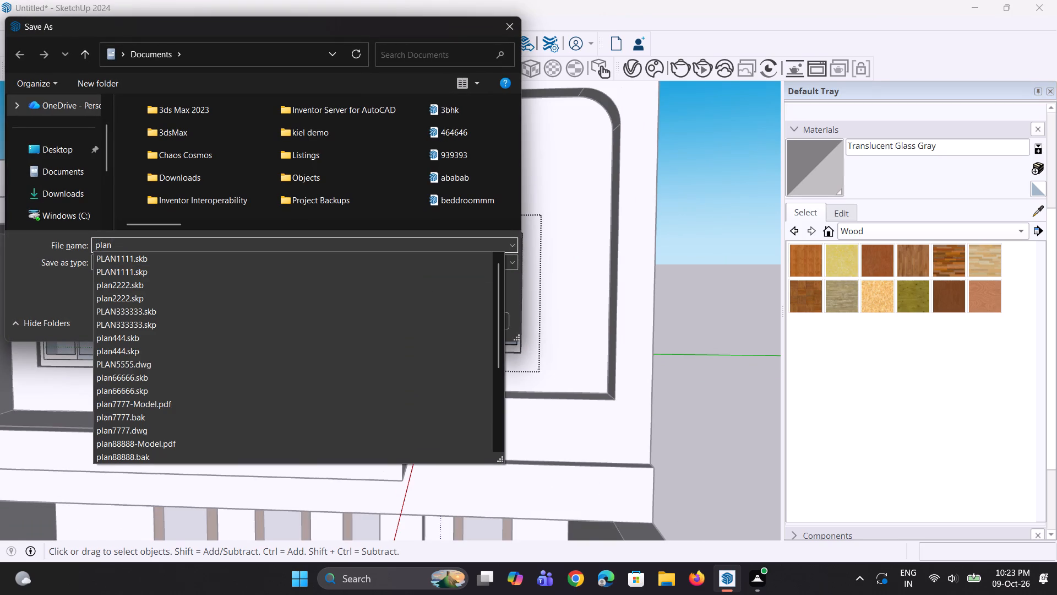
text(9999)
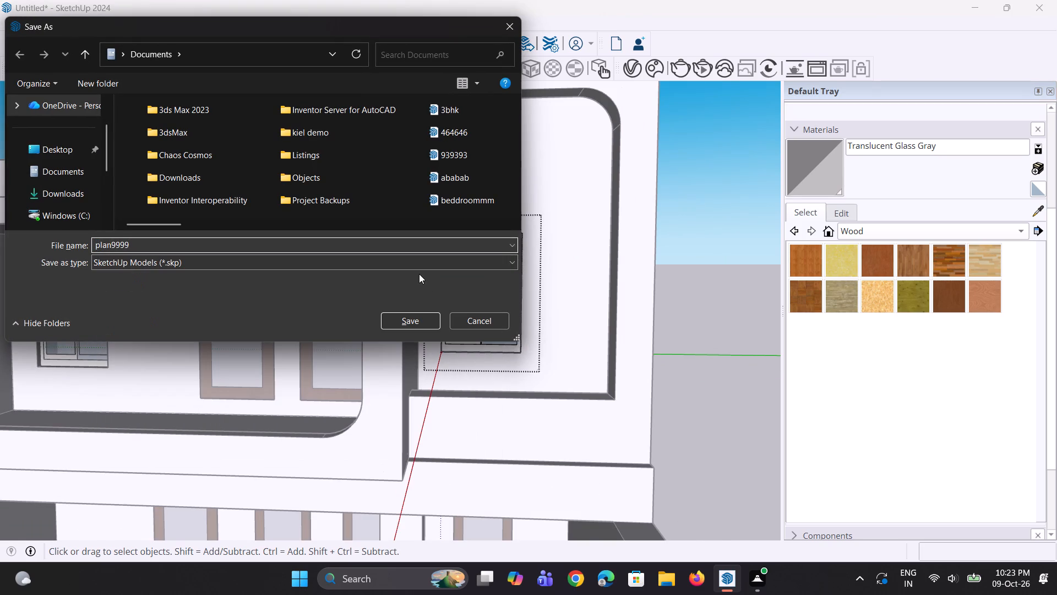
key(BackSpace)
key(BackSpace)
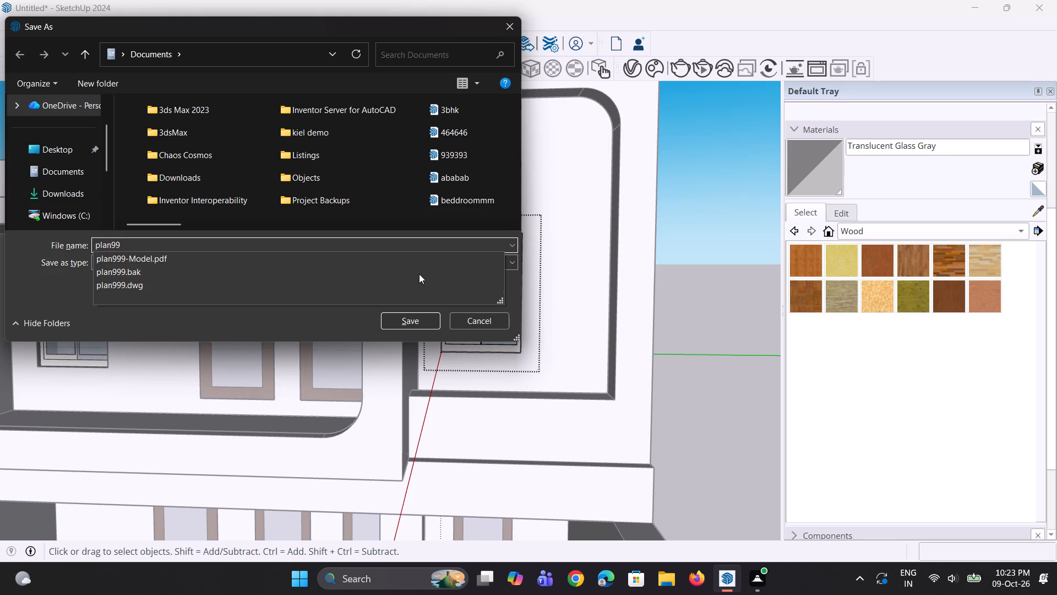
key(BackSpace)
key(BackSpace)
key(BackSpace)
key(BackSpace)
key(BackSpace)
key(p)
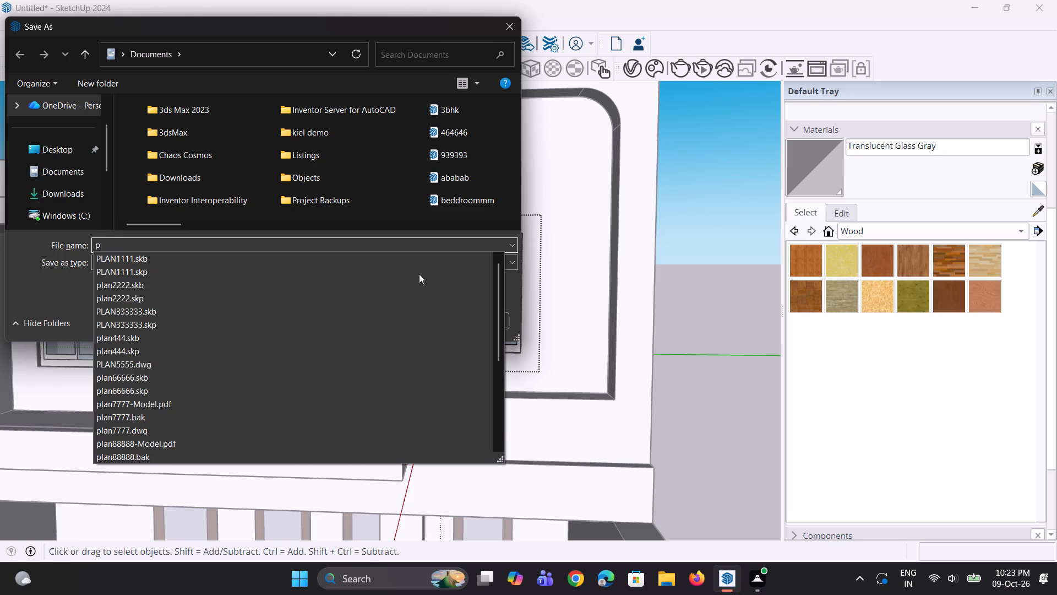
key(BackSpace)
text(lan10000)
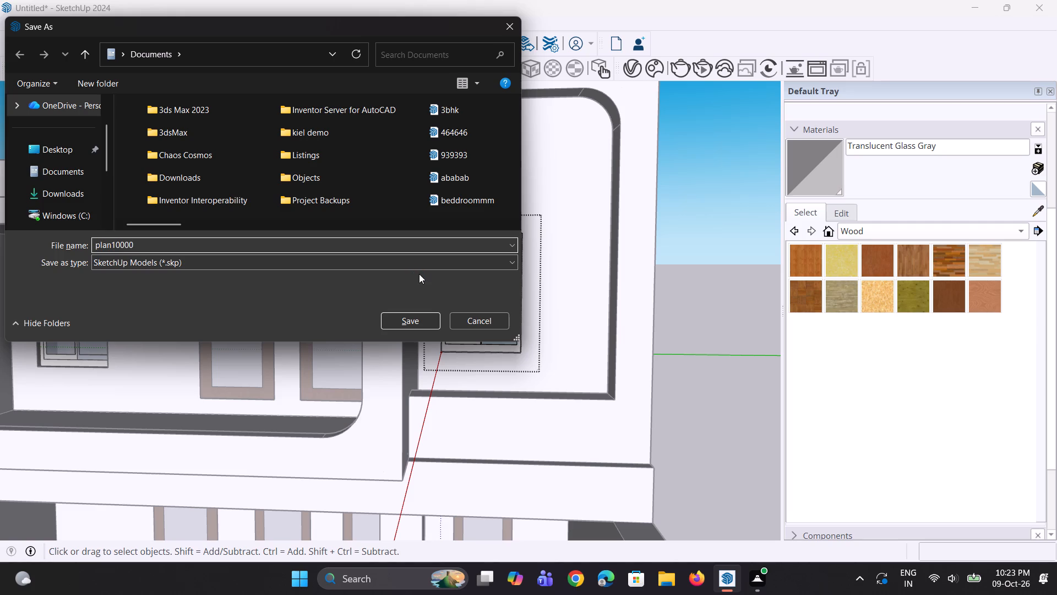
key(Return)
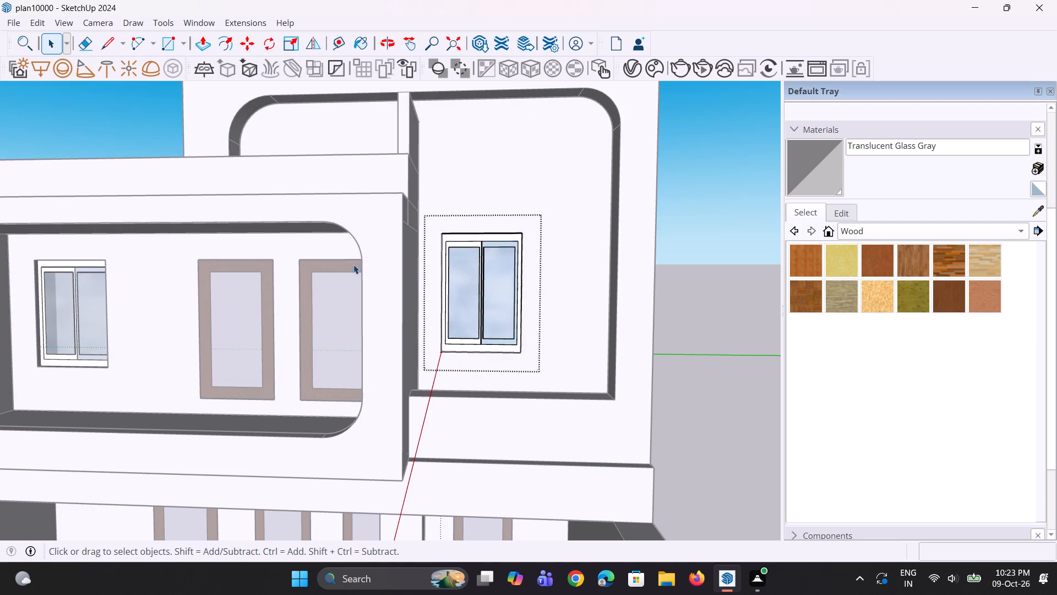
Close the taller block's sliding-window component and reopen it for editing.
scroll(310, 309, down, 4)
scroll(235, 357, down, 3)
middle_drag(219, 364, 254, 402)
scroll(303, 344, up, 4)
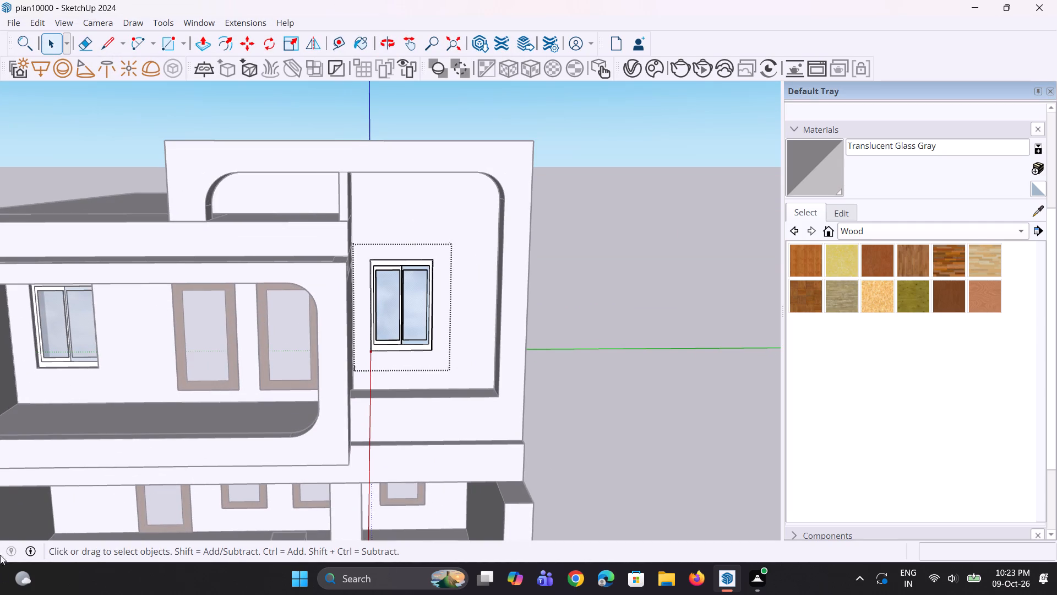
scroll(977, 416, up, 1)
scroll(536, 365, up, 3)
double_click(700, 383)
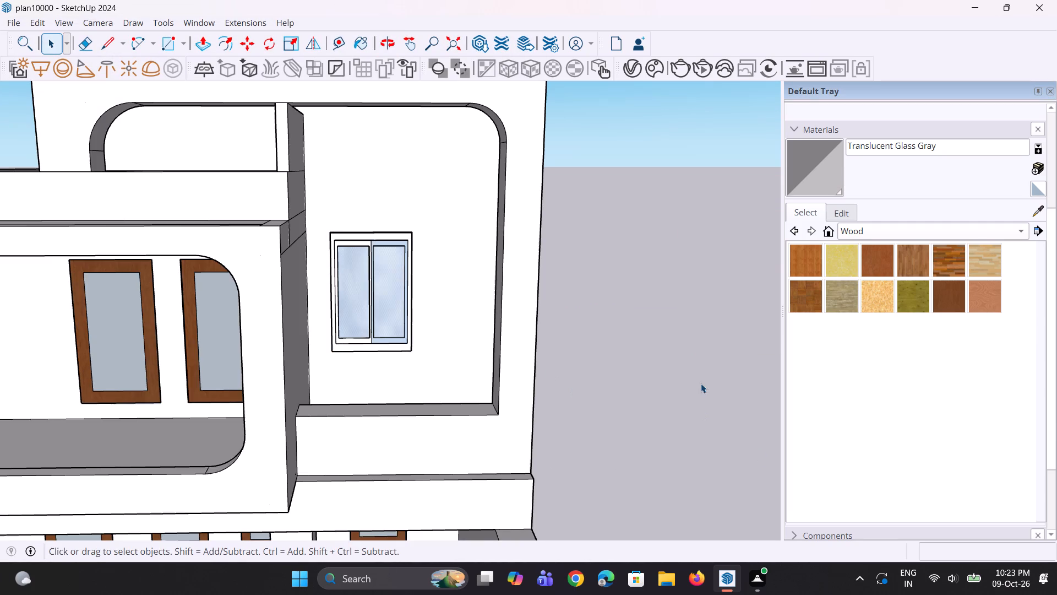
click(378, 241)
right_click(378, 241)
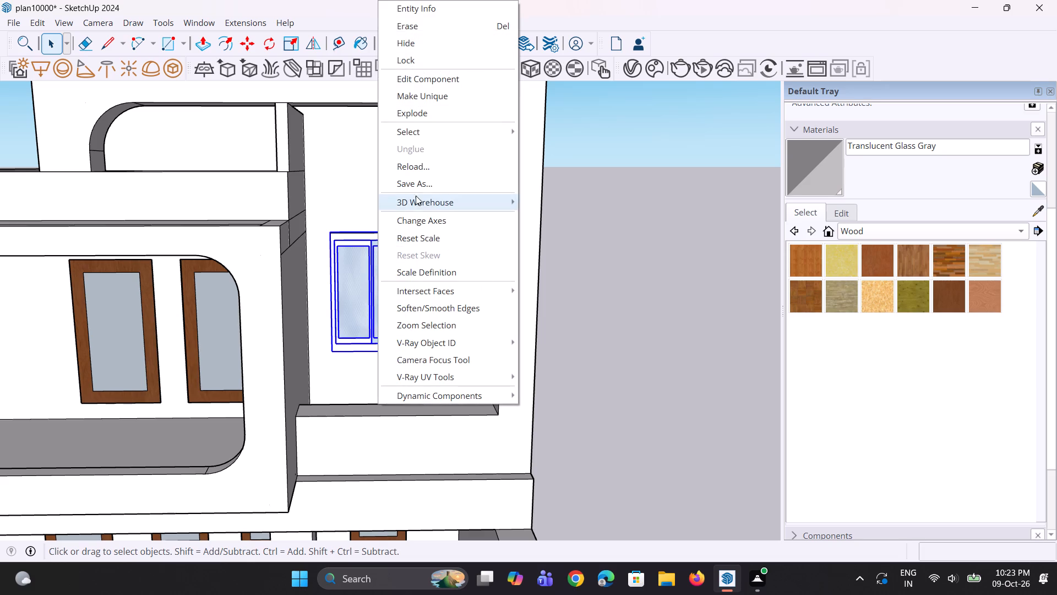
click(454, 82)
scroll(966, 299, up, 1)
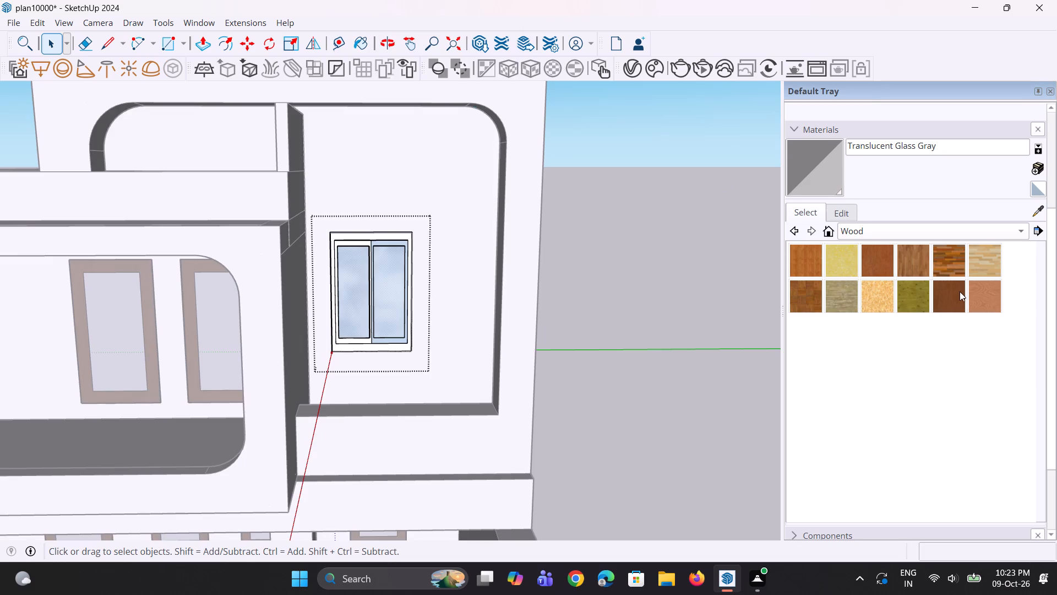
Paint the sliding window's outer frame and both sash frames with Wood Veneer 01, and leave the component.
click(956, 291)
scroll(362, 280, up, 3)
double_click(378, 224)
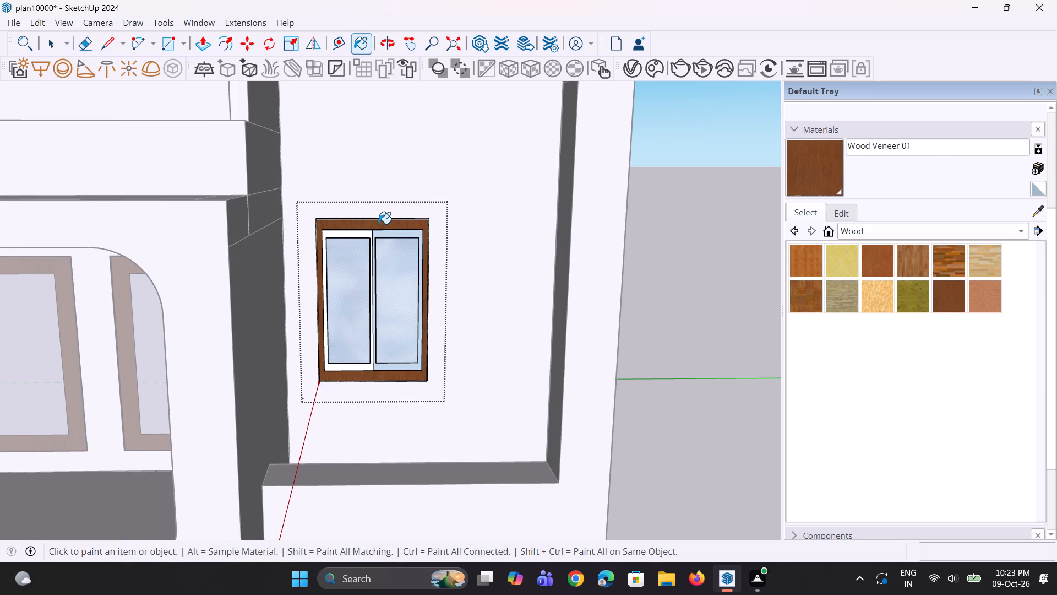
double_click(366, 234)
double_click(381, 237)
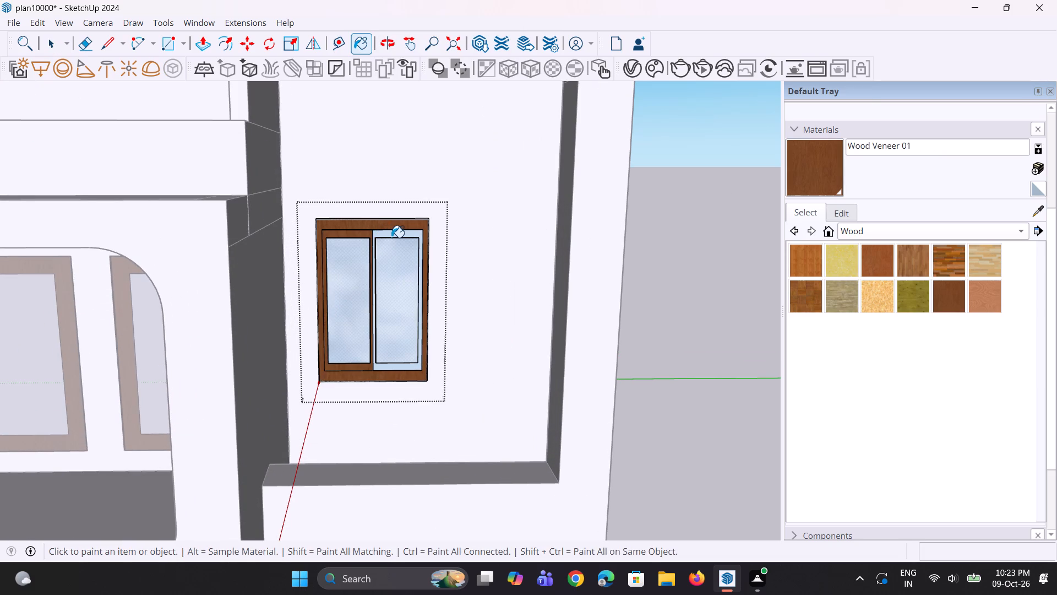
double_click(394, 237)
click(406, 235)
click(410, 237)
scroll(484, 322, down, 5)
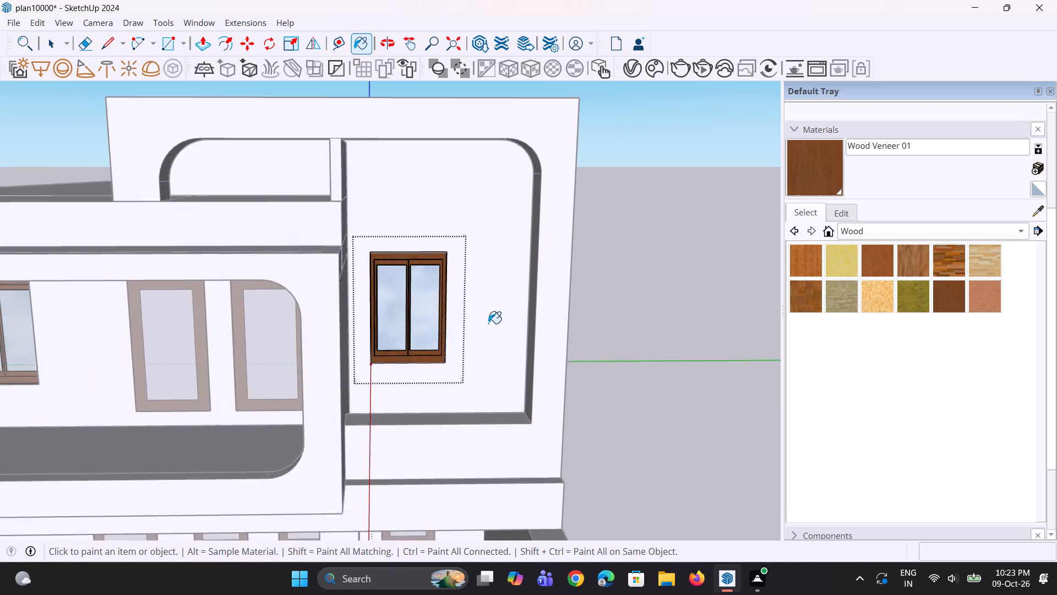
key(space)
key(space)
click(638, 364)
Examine the upper-floor windows and the whole front facade with the wood finish applied.
scroll(805, 432, up, 1)
scroll(818, 432, down, 3)
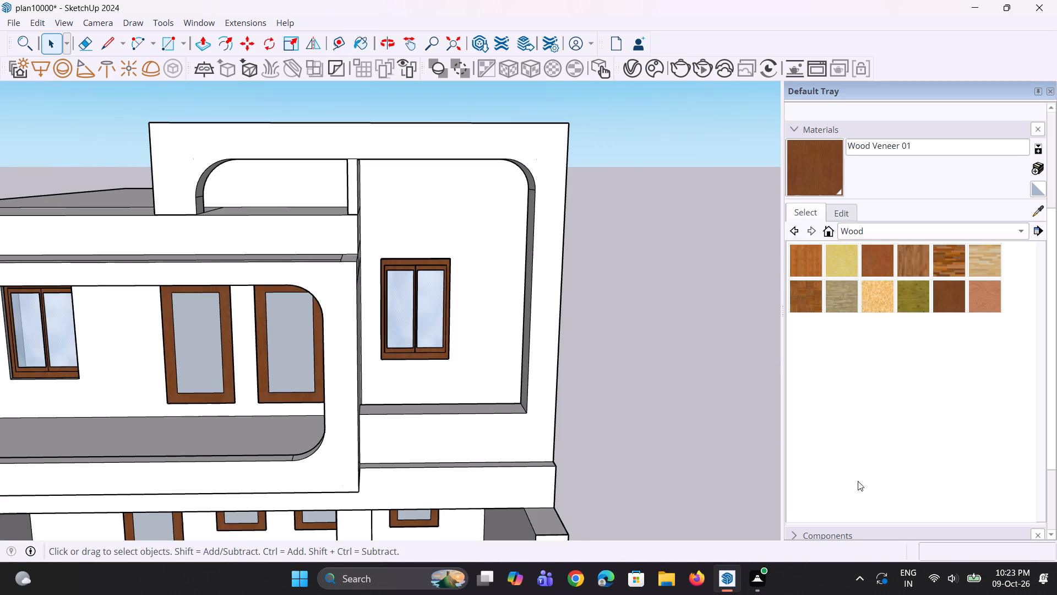
scroll(319, 154, up, 1)
scroll(511, 290, down, 5)
scroll(204, 338, up, 4)
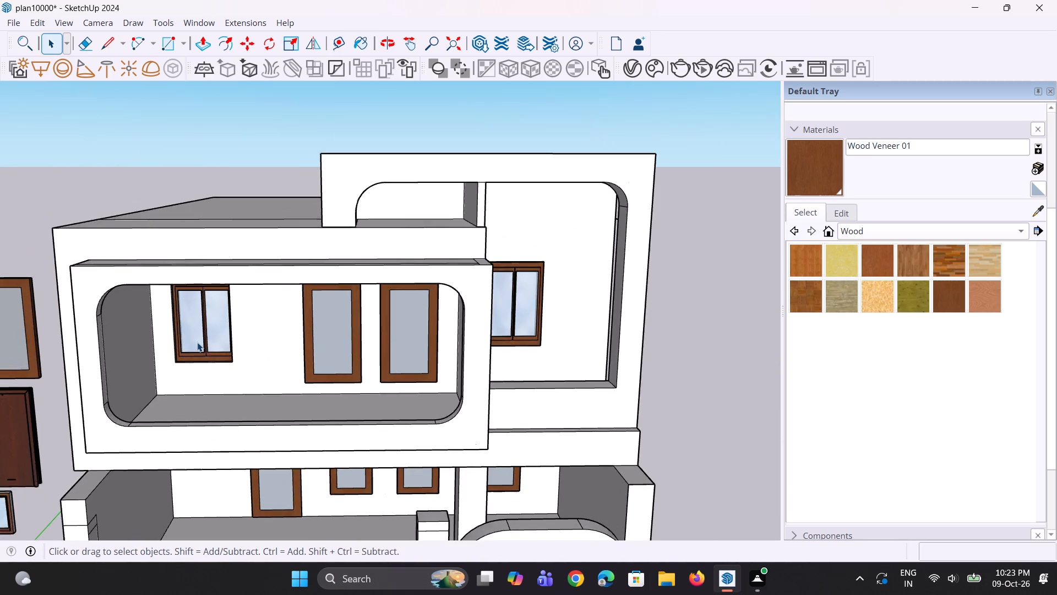
scroll(197, 342, up, 2)
middle_drag(198, 344, 213, 302)
scroll(213, 302, up, 1)
scroll(213, 299, down, 13)
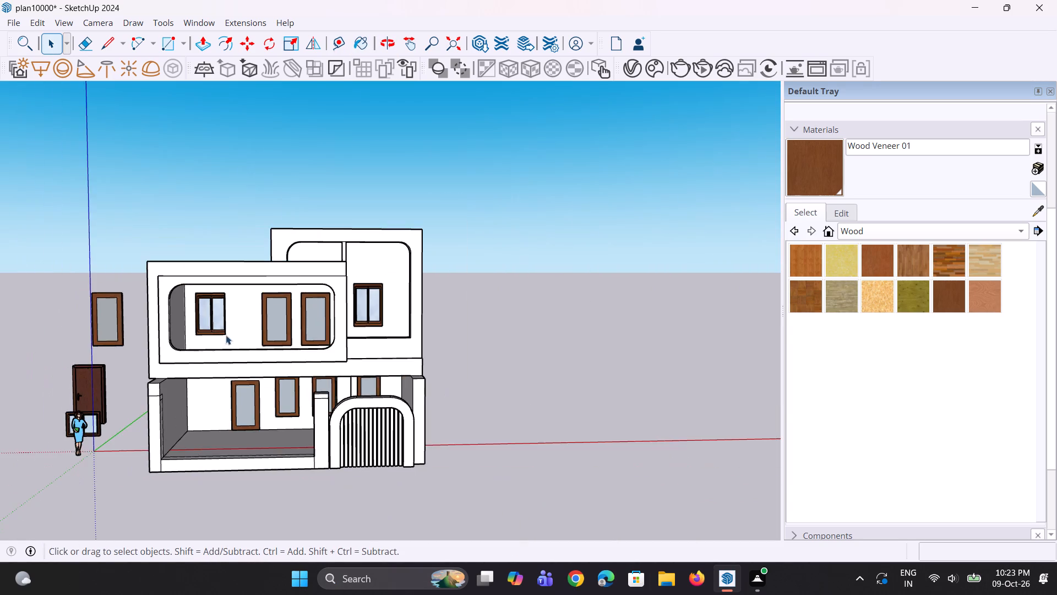
middle_drag(246, 358, 246, 382)
scroll(242, 404, down, 4)
middle_drag(242, 404, 241, 413)
scroll(243, 407, down, 3)
middle_drag(243, 407, 258, 355)
Draw a horizontal line about 10 ft long across the taller block's window wall, from the dividing fin's rear upper corner to the wall's outer edge.
scroll(285, 349, up, 7)
middle_drag(337, 317, 328, 303)
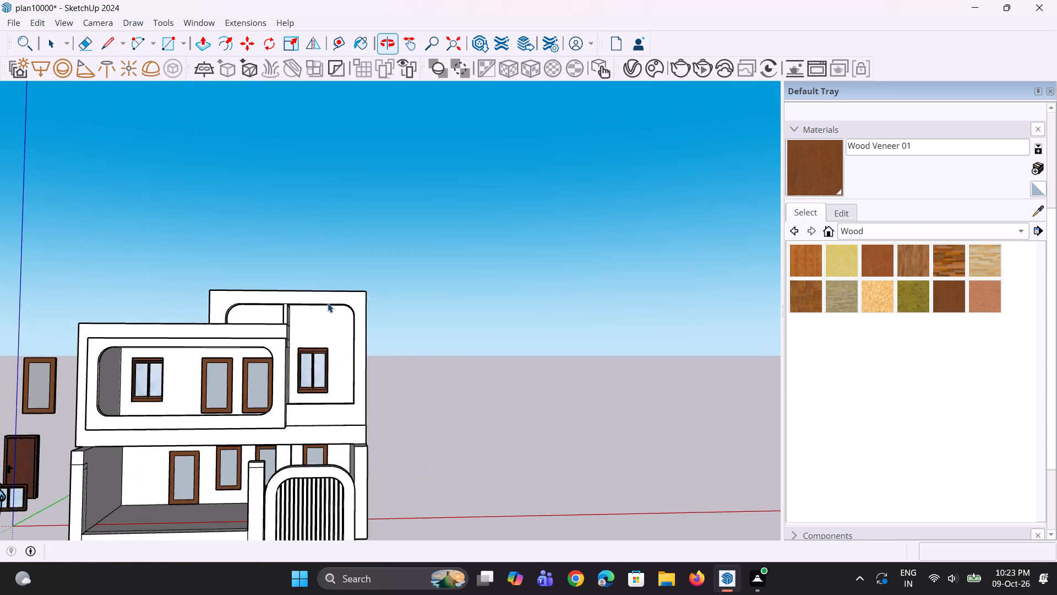
scroll(328, 304, up, 4)
middle_drag(328, 304, 321, 294)
scroll(328, 304, up, 5)
middle_drag(321, 294, 317, 286)
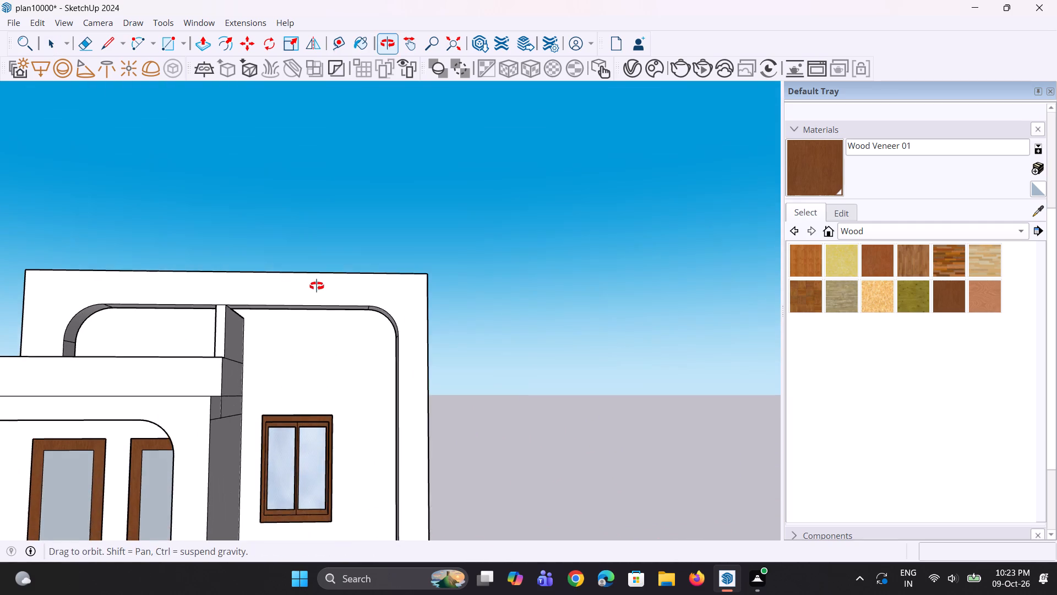
middle_drag(317, 286, 316, 285)
scroll(284, 331, up, 3)
middle_drag(287, 326, 294, 294)
scroll(279, 309, up, 1)
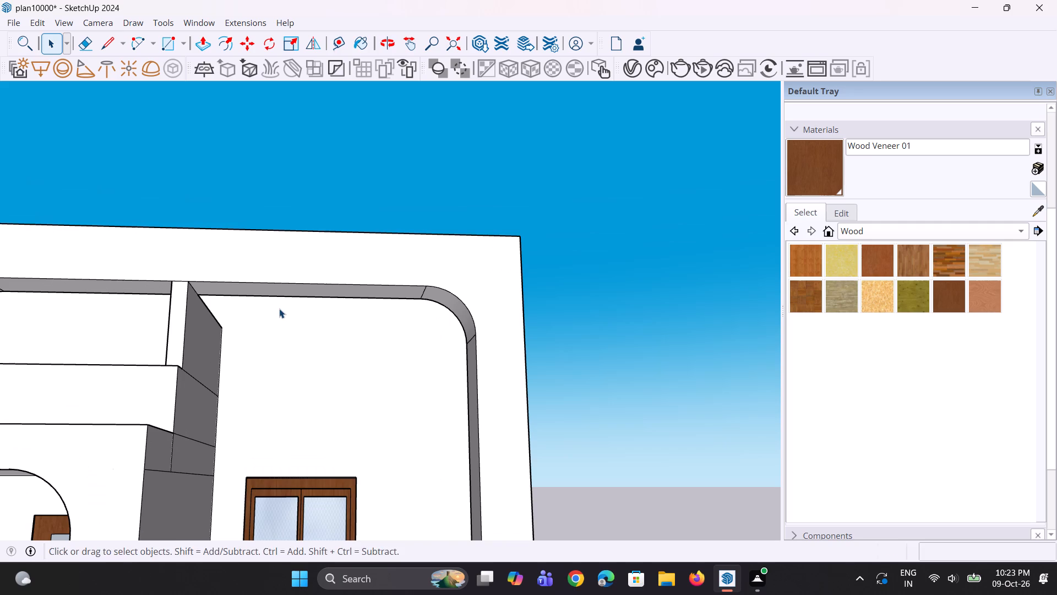
key(l)
click(226, 327)
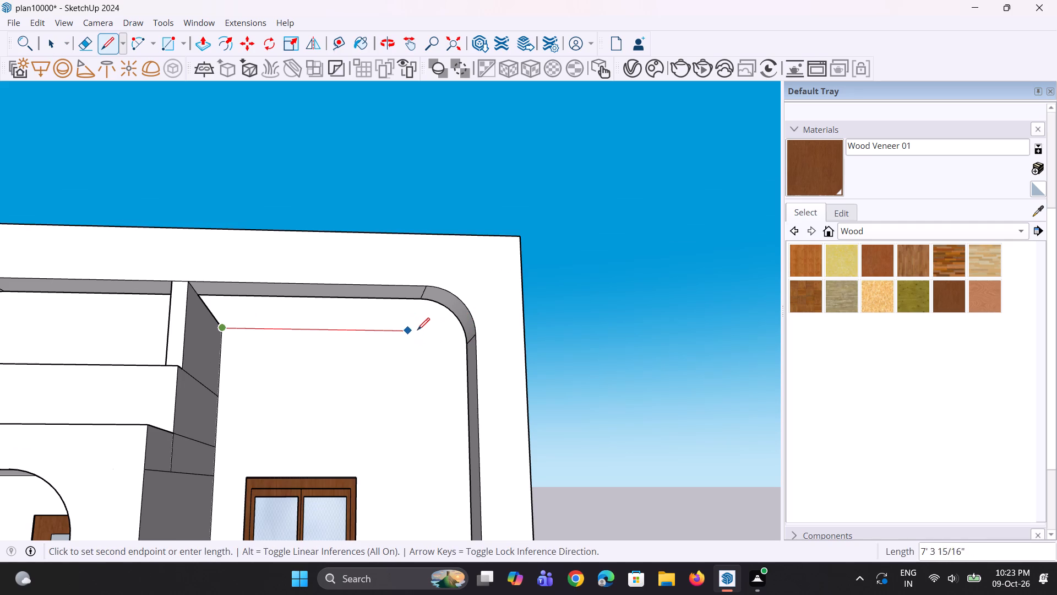
scroll(441, 336, up, 6)
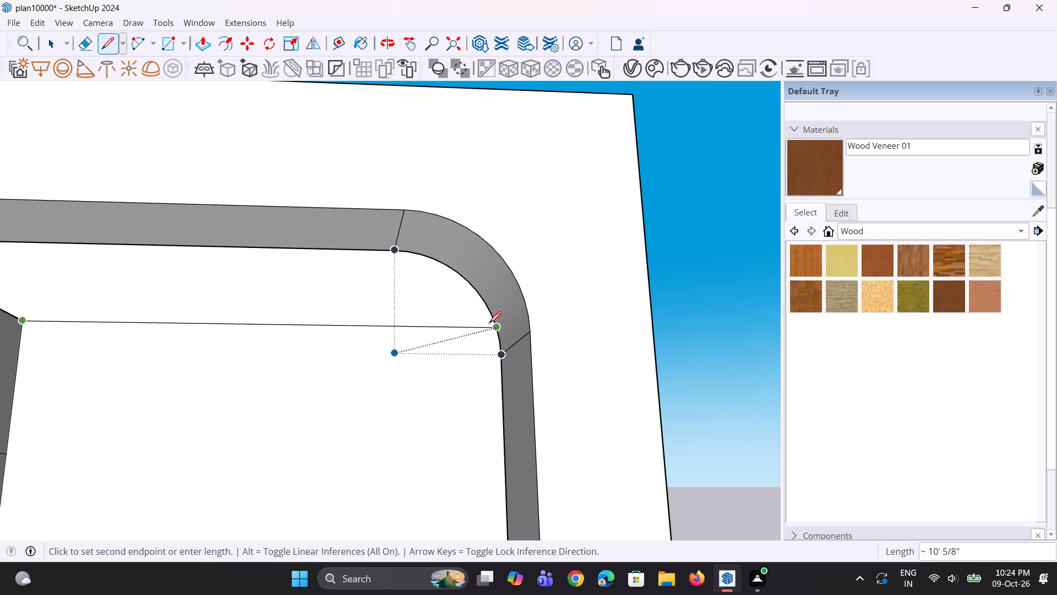
middle_drag(476, 327, 501, 331)
scroll(481, 331, up, 5)
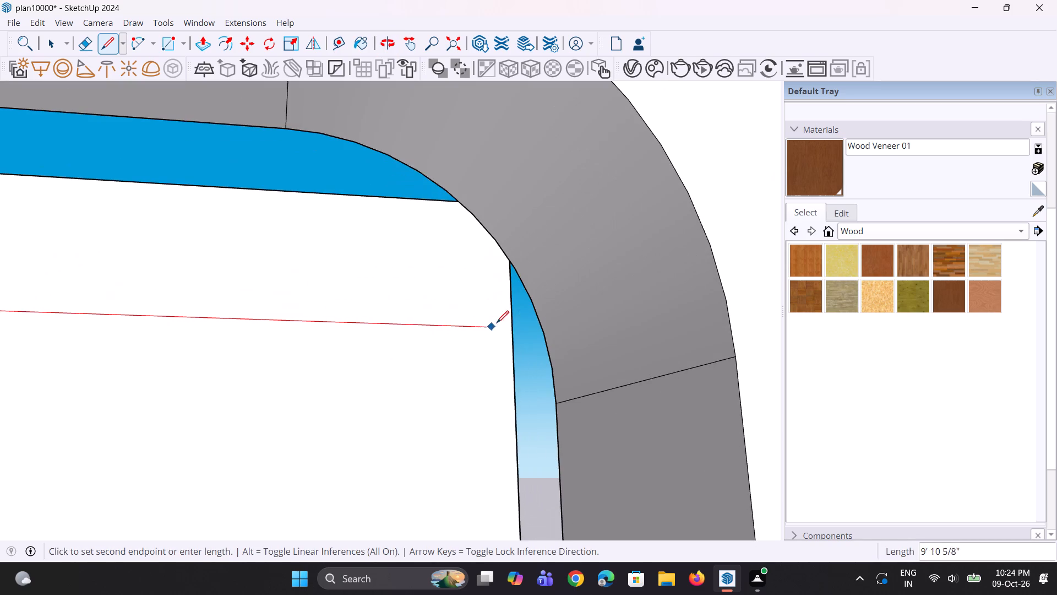
click(513, 319)
Copy the new horizontal line straight down the wall's outer edge by about 15' 8 3/8", to the floor corner.
scroll(473, 357, down, 4)
middle_drag(461, 365, 411, 383)
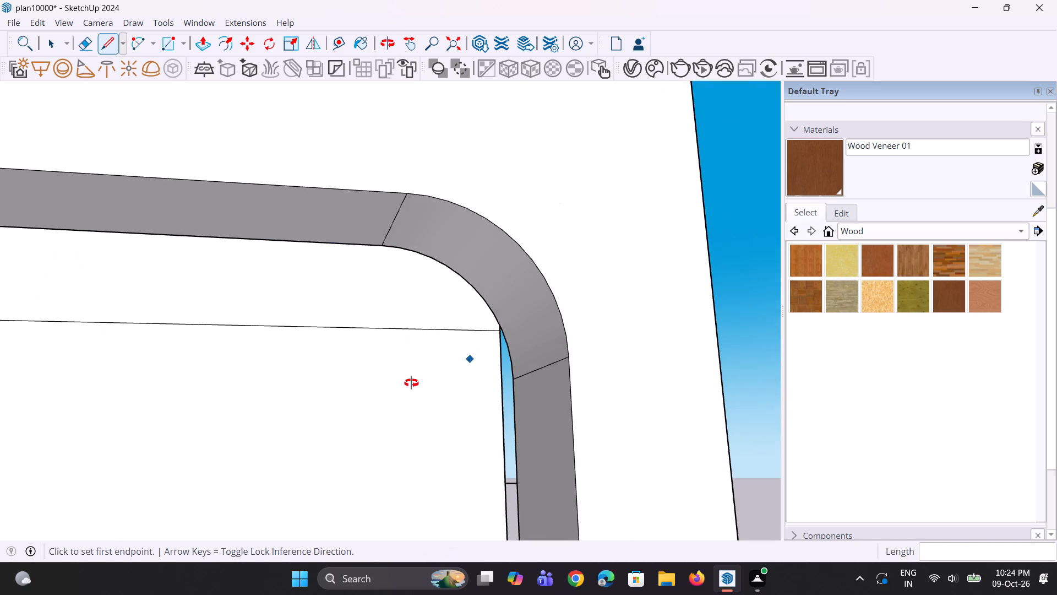
middle_drag(411, 383, 308, 394)
scroll(291, 376, down, 9)
middle_drag(385, 366, 259, 442)
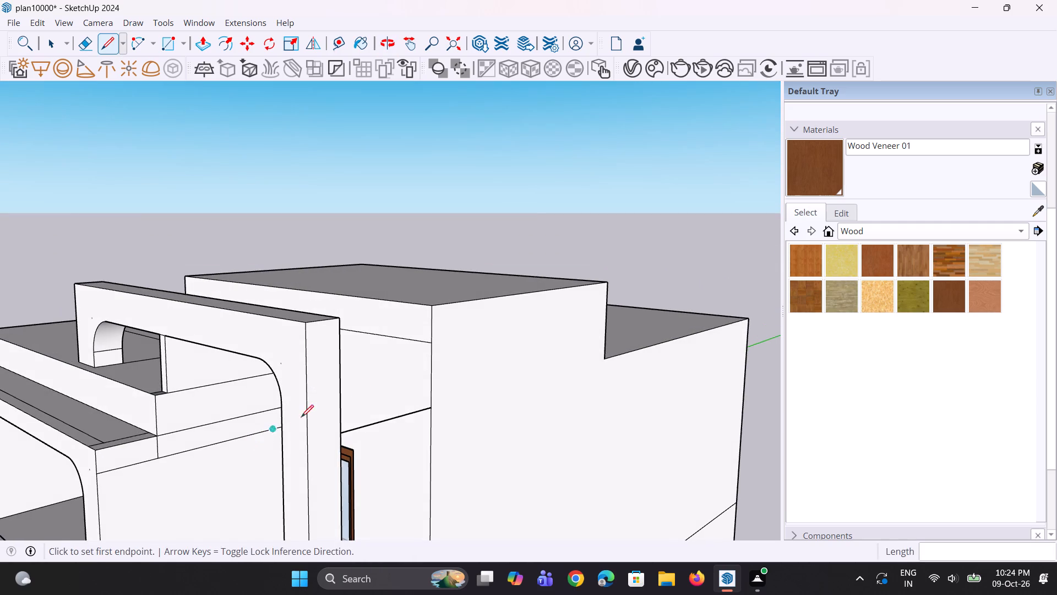
key(space)
key(space)
click(419, 339)
middle_drag(432, 351, 410, 346)
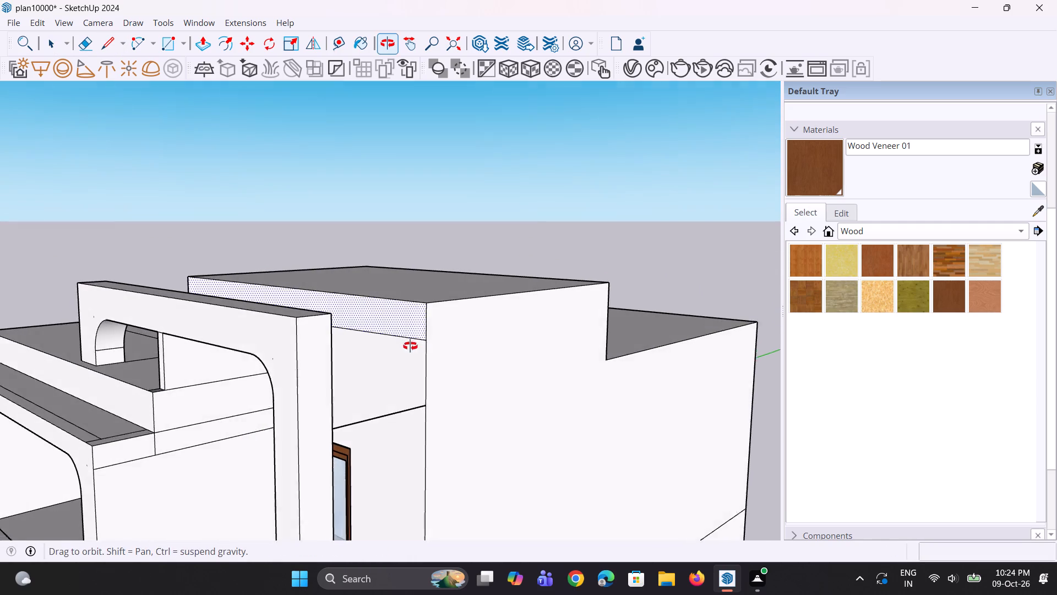
middle_drag(410, 346, 410, 346)
click(407, 340)
scroll(407, 340, up, 2)
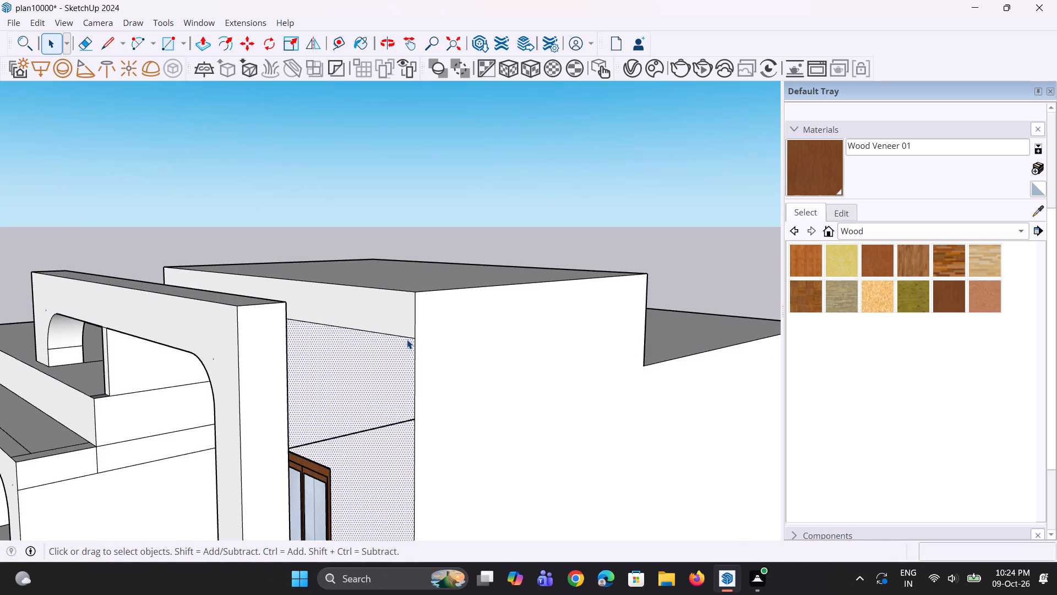
click(410, 337)
scroll(409, 340, up, 3)
key(m)
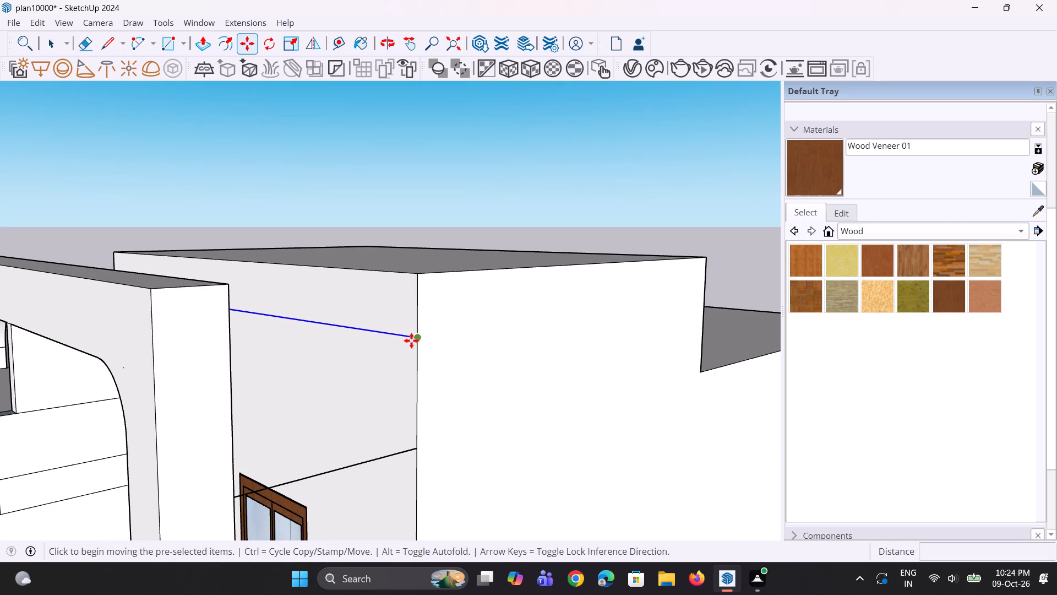
click(420, 341)
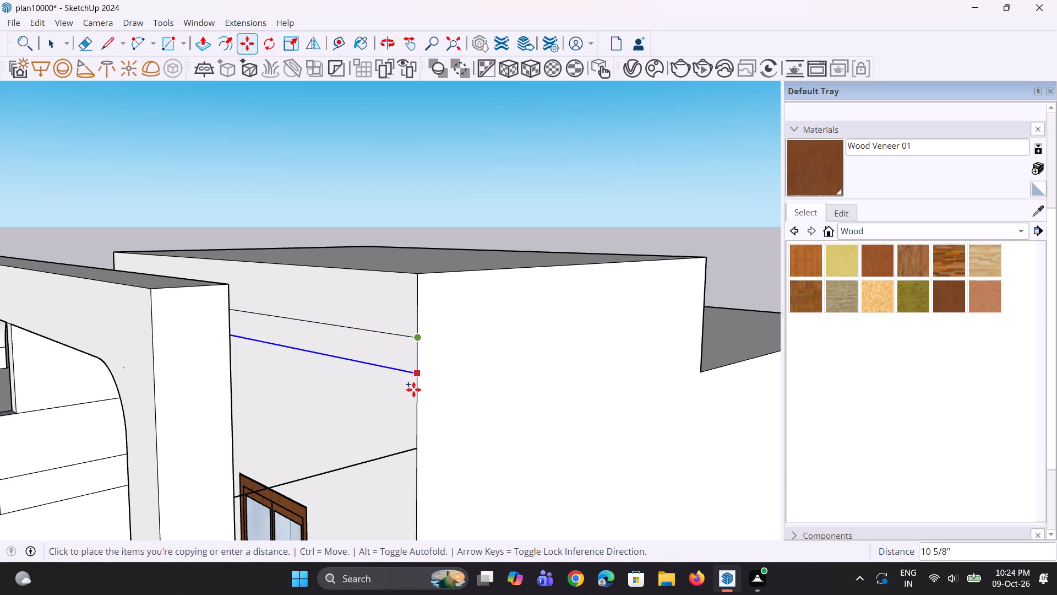
scroll(412, 395, down, 4)
scroll(410, 450, down, 7)
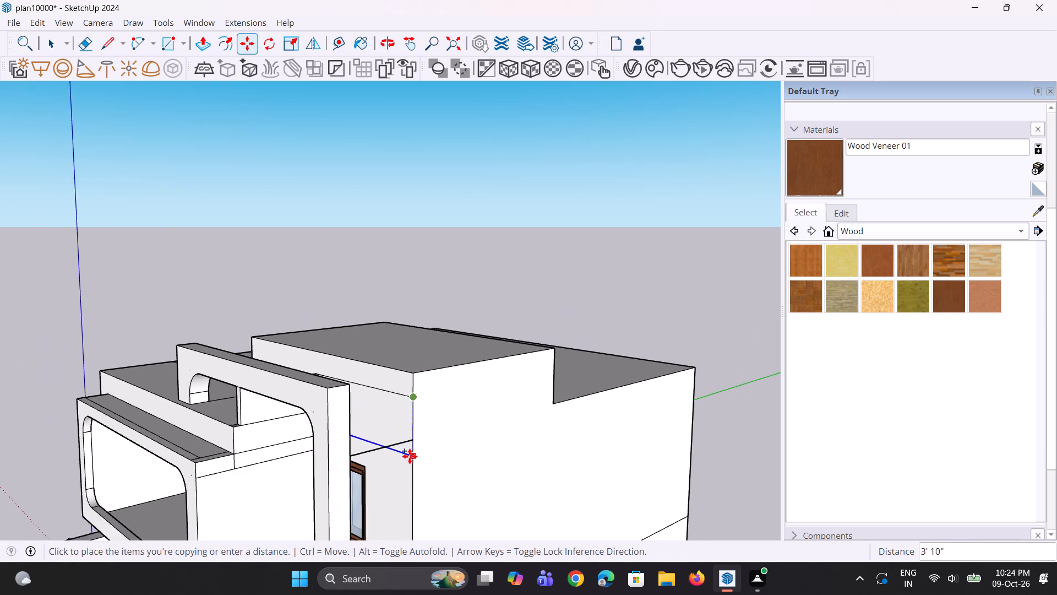
scroll(410, 456, down, 11)
scroll(407, 505, up, 3)
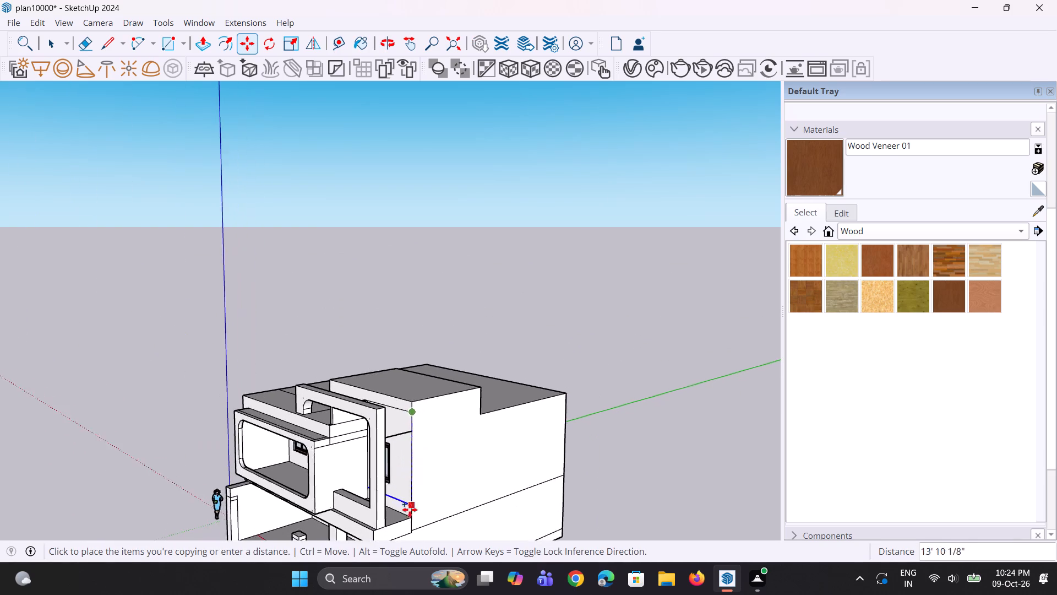
scroll(410, 510, up, 14)
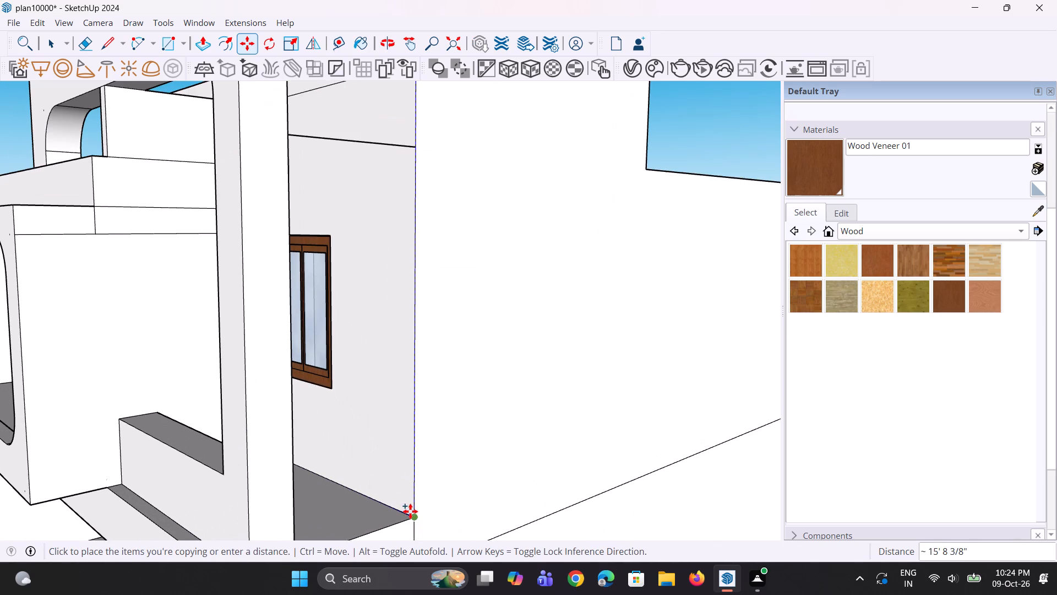
click(409, 513)
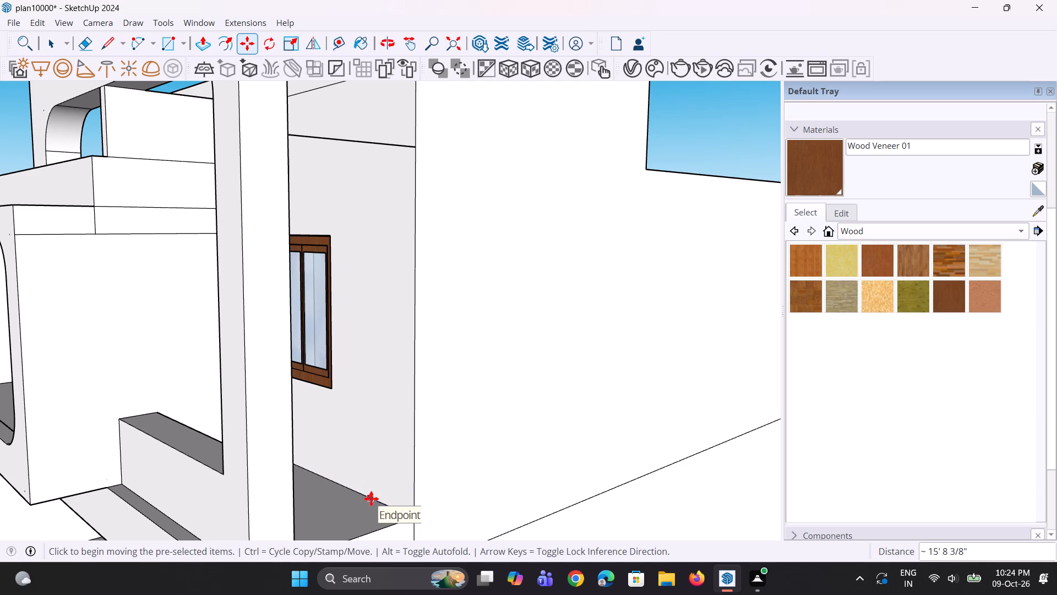
Divide the distance between the original line and its copy into 12 equal spaces with intermediate lines.
key(slash)
text(12)
key(Return)
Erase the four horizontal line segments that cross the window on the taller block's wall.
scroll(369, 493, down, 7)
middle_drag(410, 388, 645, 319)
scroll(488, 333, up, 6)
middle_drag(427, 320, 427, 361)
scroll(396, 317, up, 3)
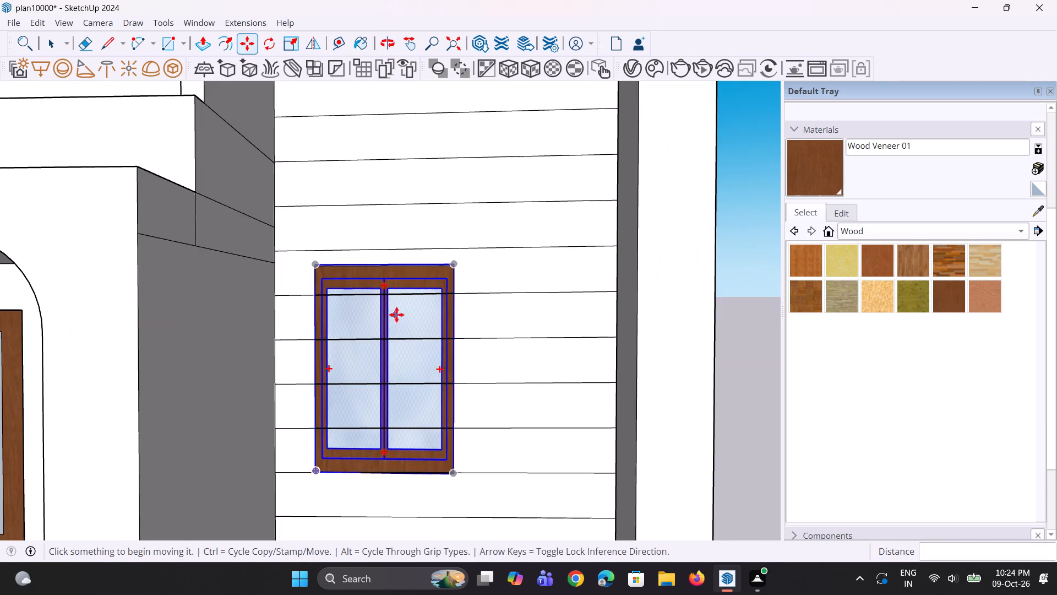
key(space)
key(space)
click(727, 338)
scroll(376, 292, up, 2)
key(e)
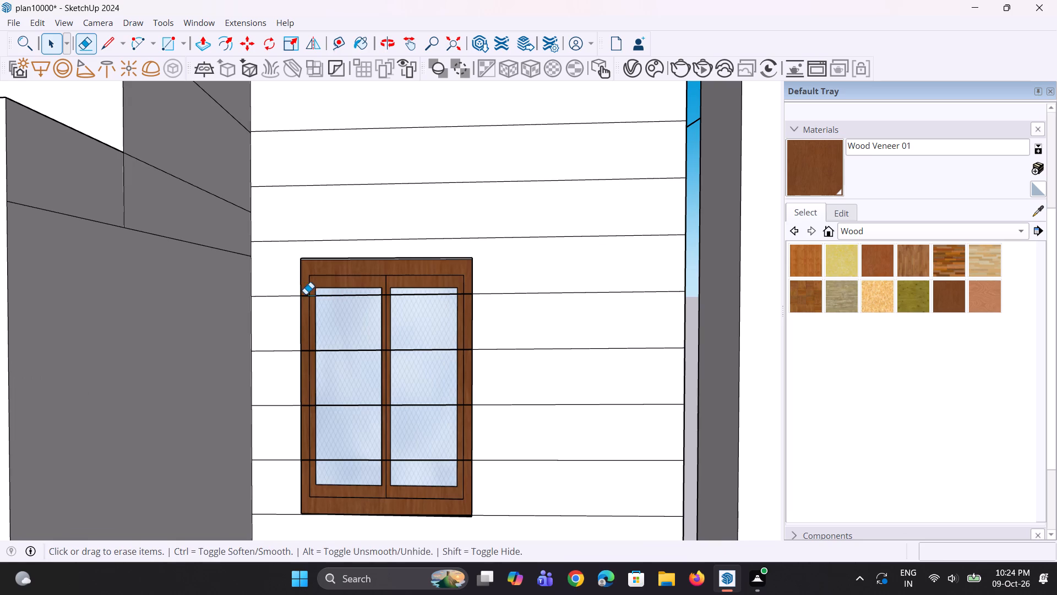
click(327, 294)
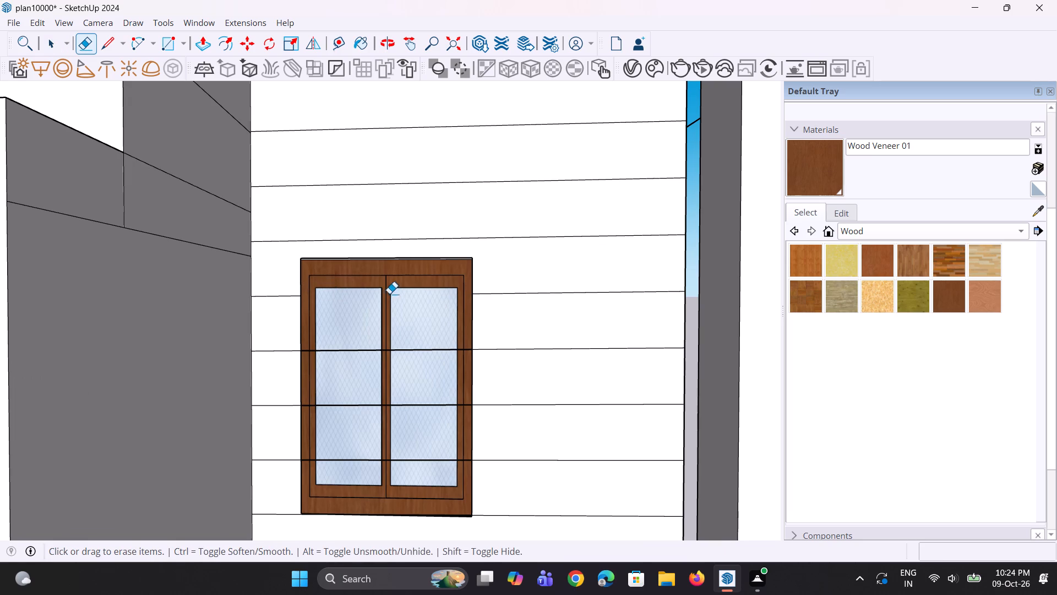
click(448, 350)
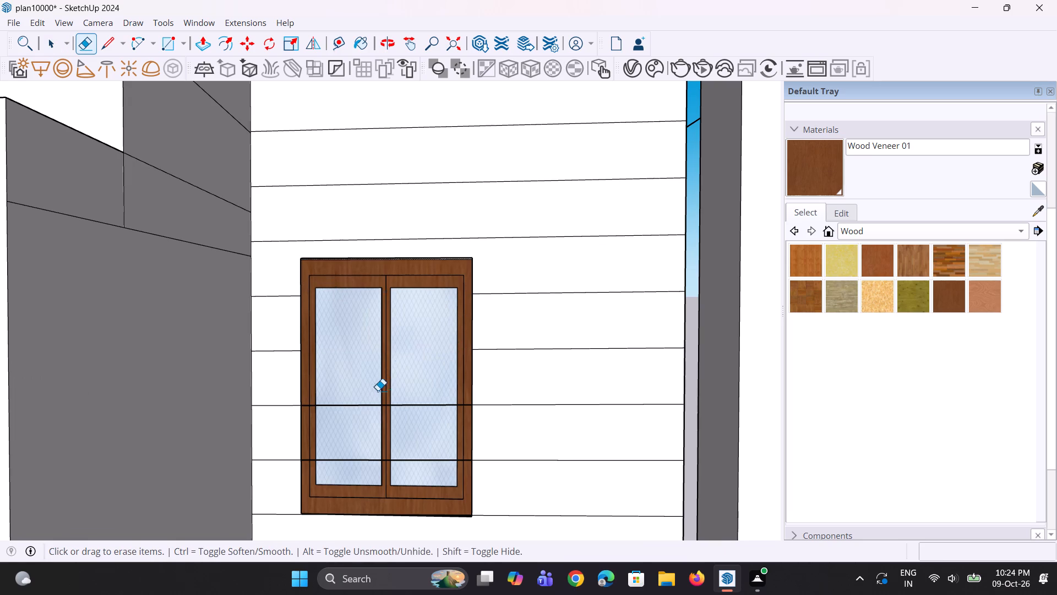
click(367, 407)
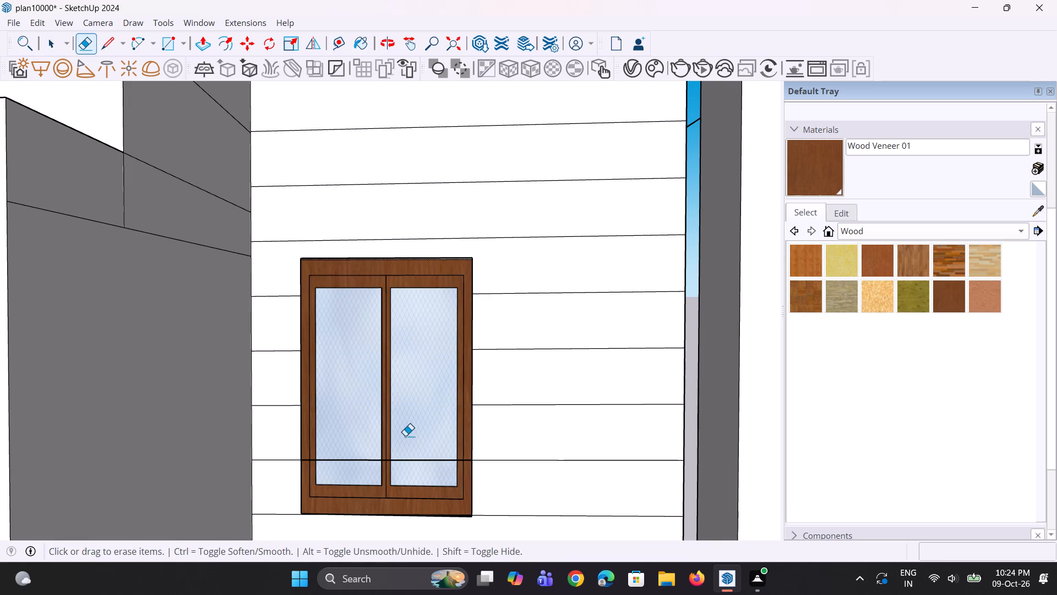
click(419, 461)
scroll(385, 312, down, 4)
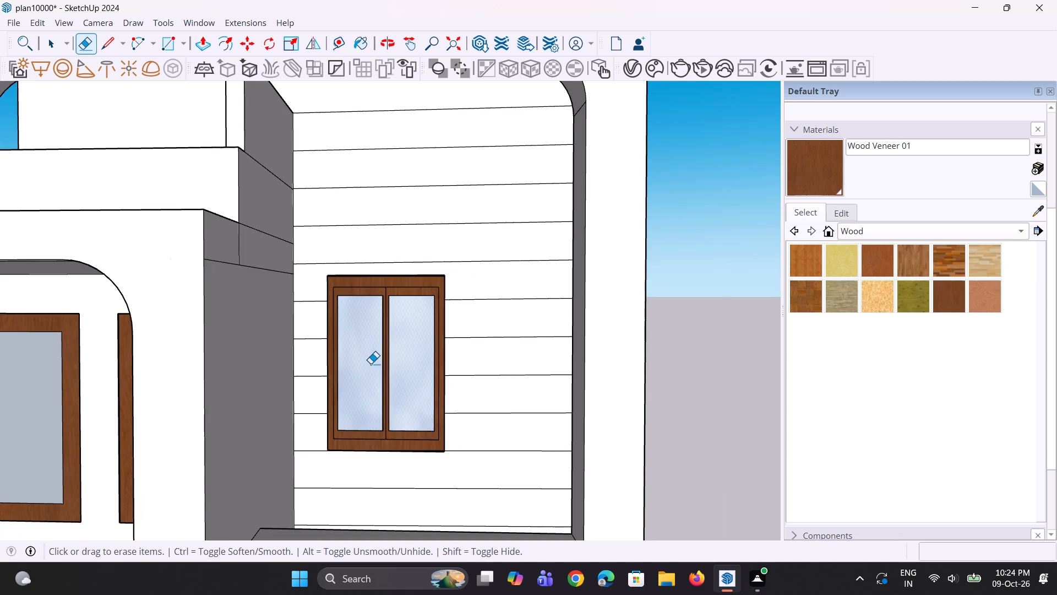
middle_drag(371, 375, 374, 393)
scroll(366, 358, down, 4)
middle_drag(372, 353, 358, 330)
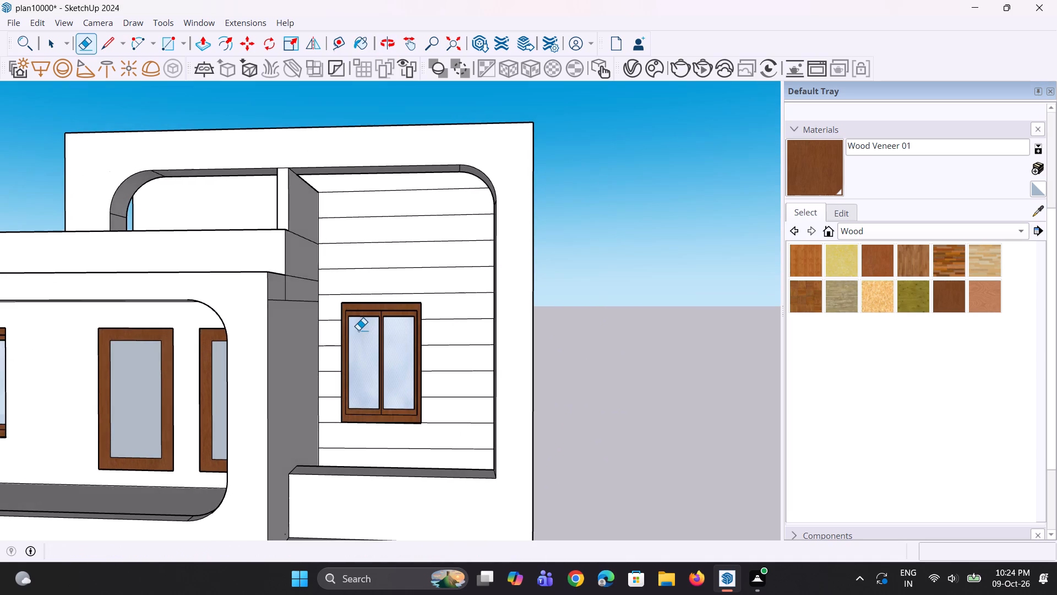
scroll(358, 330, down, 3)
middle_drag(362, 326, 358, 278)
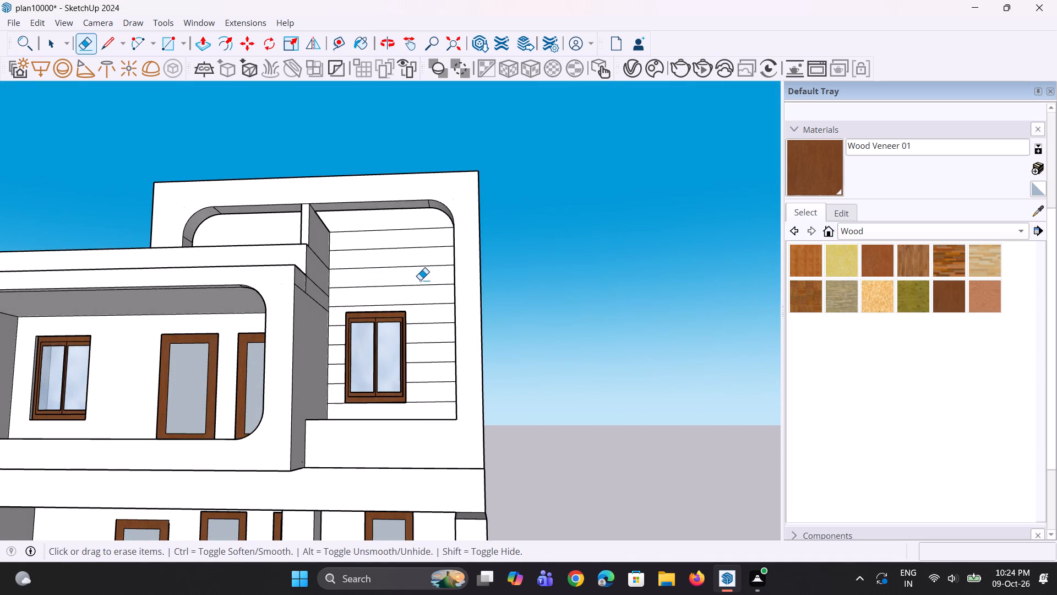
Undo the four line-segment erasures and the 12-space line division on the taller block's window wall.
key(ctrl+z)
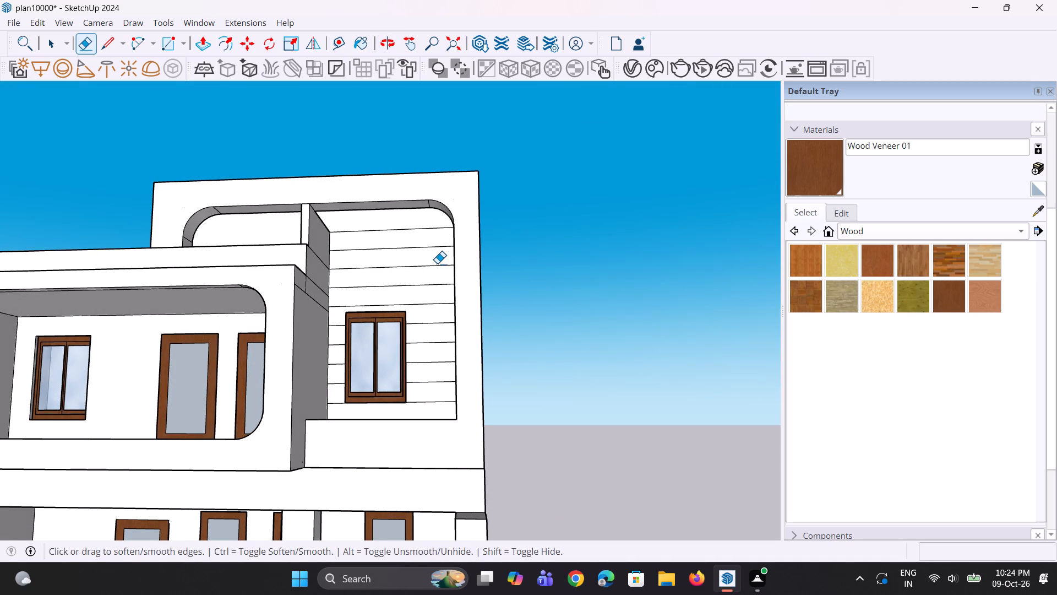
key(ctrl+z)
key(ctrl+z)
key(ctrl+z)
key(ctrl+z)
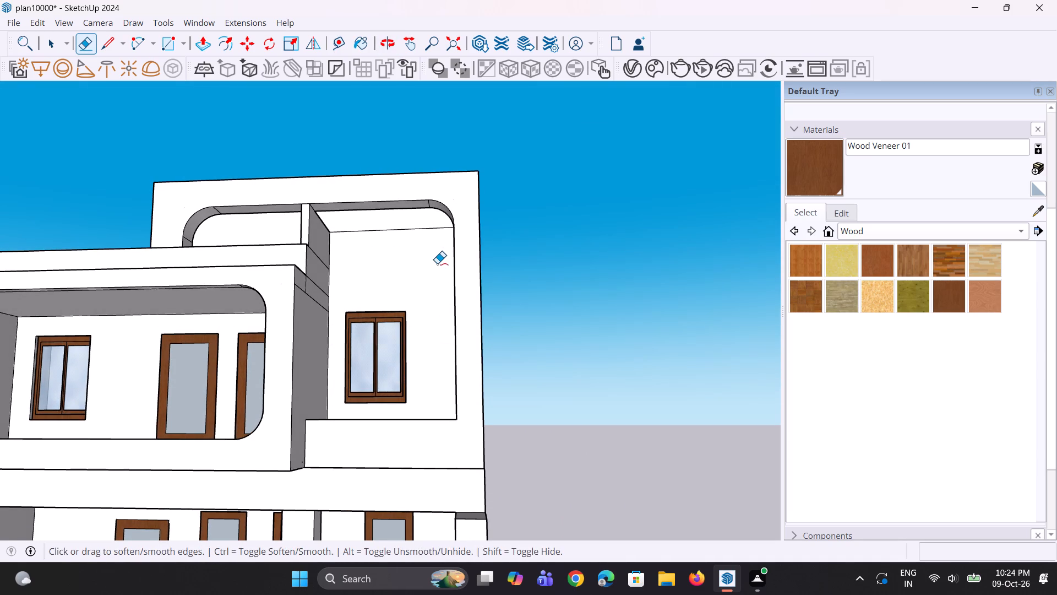
Copy the upper horizontal line straight down the window wall's outer edge by about 15' 8 3/8", to the floor corner.
middle_drag(434, 270, 370, 336)
key(space)
key(space)
middle_drag(508, 290, 435, 343)
scroll(471, 259, up, 2)
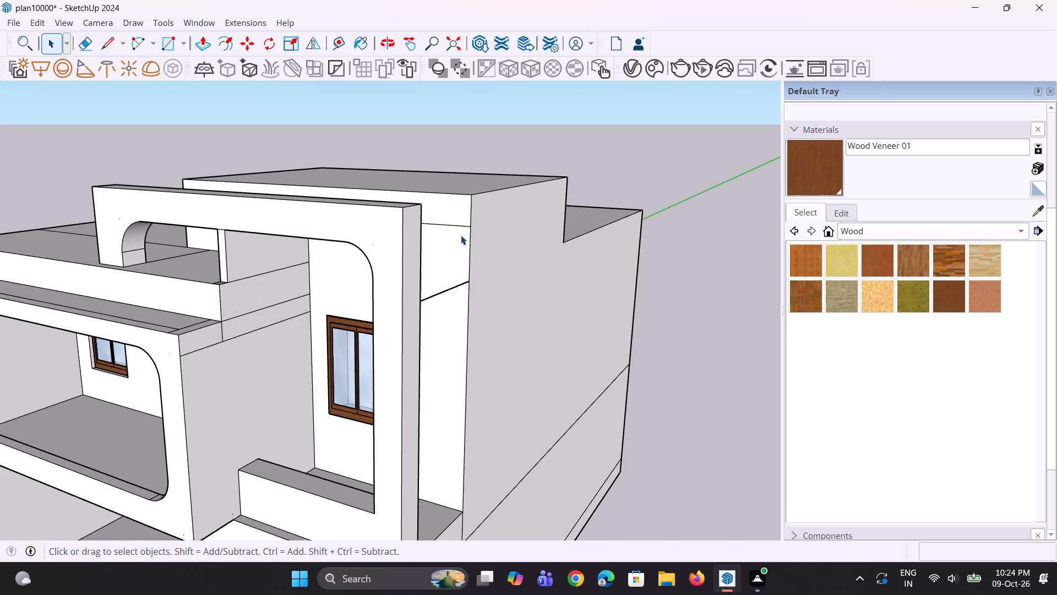
click(461, 227)
scroll(462, 230, up, 2)
key(m)
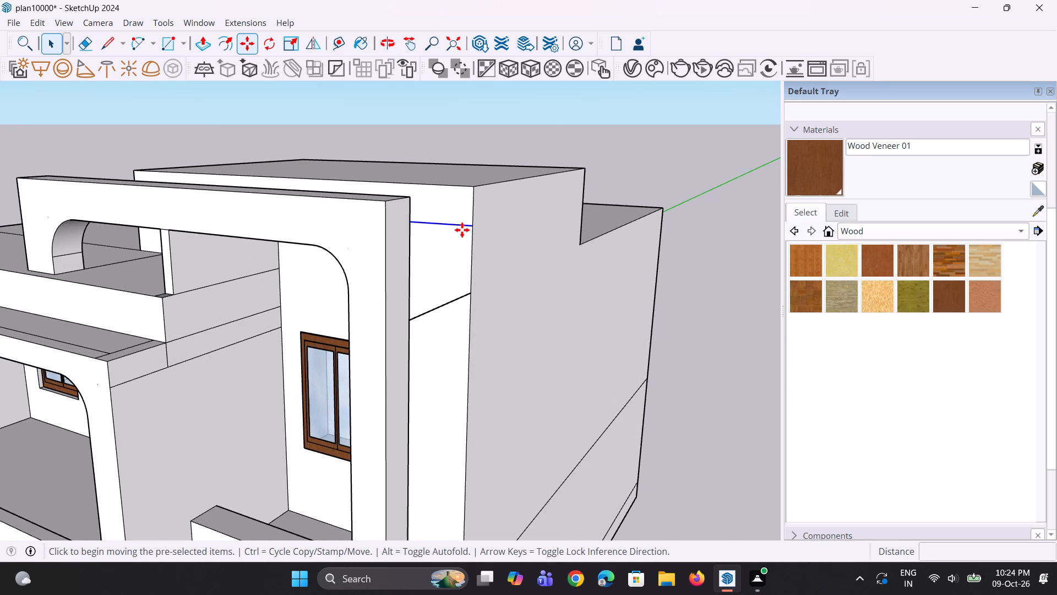
click(475, 225)
scroll(472, 336, down, 6)
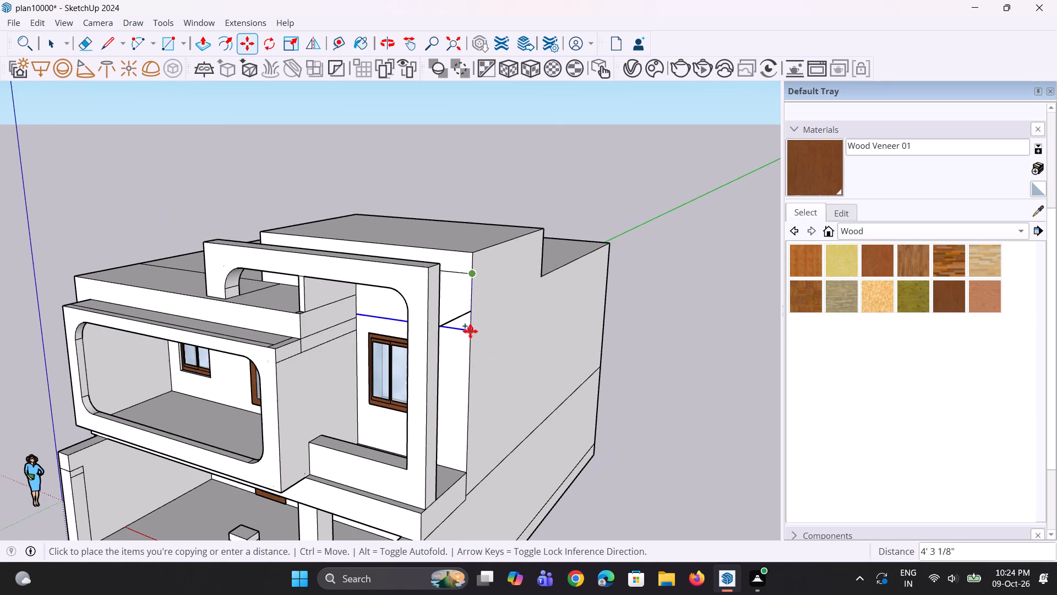
scroll(462, 452, up, 6)
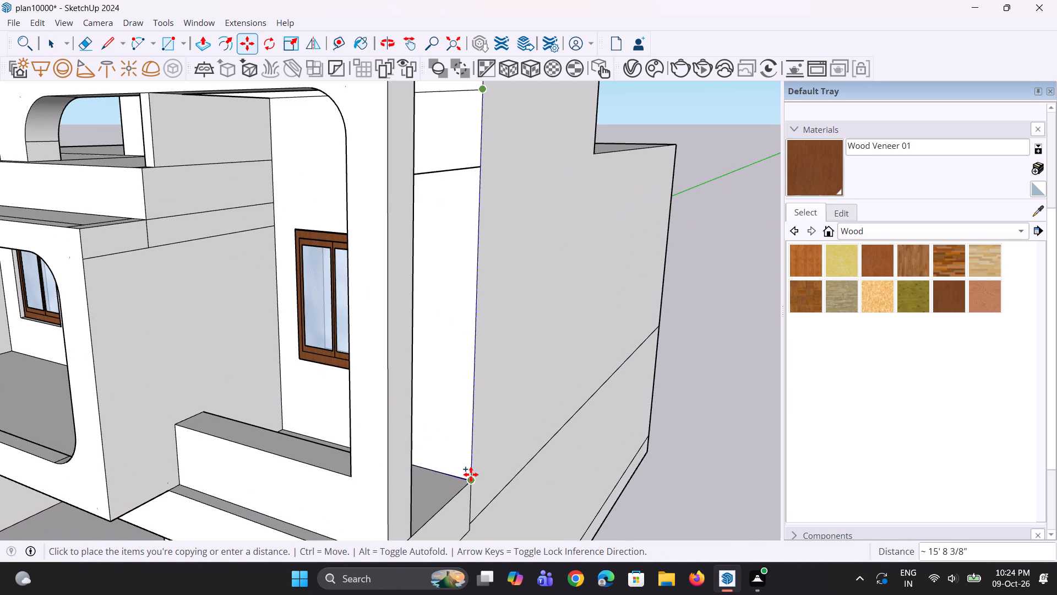
click(471, 474)
Divide the distance between the original line and its copy into 8 equal spaces with intermediate lines.
text(/8)
key(Return)
middle_drag(490, 439, 536, 423)
key(space)
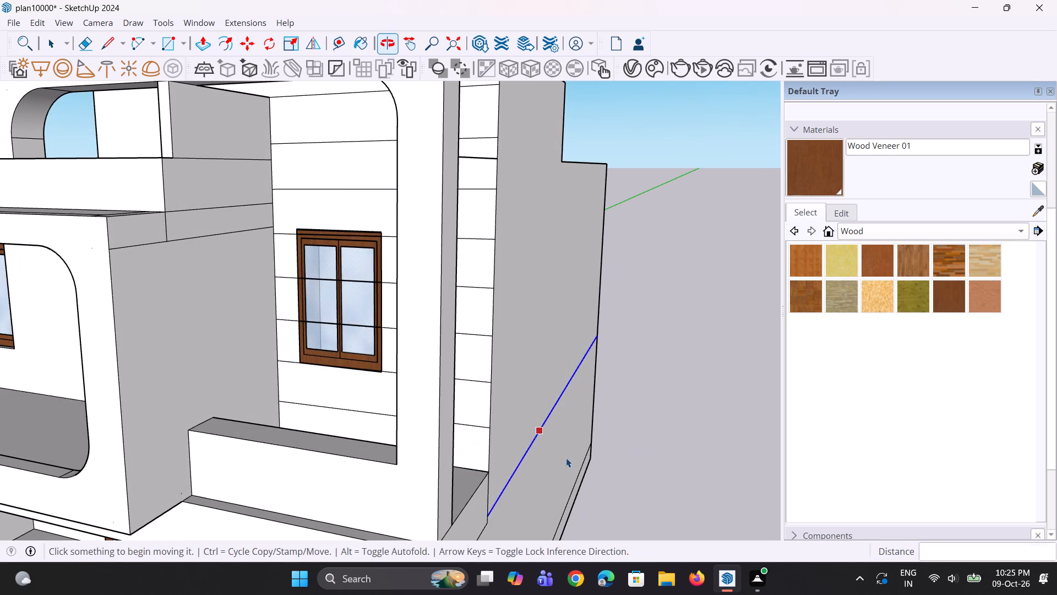
key(space)
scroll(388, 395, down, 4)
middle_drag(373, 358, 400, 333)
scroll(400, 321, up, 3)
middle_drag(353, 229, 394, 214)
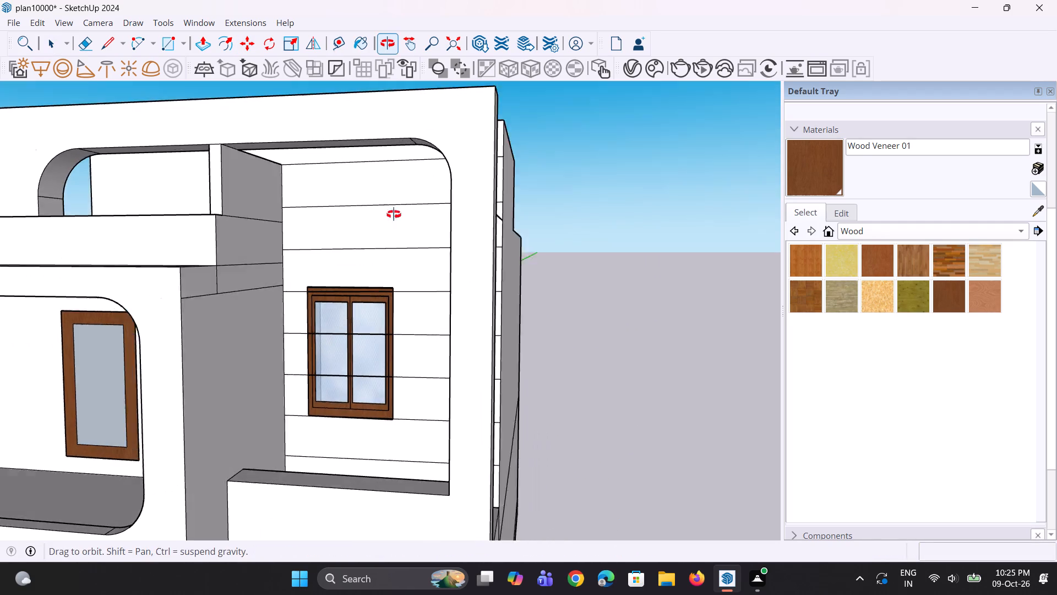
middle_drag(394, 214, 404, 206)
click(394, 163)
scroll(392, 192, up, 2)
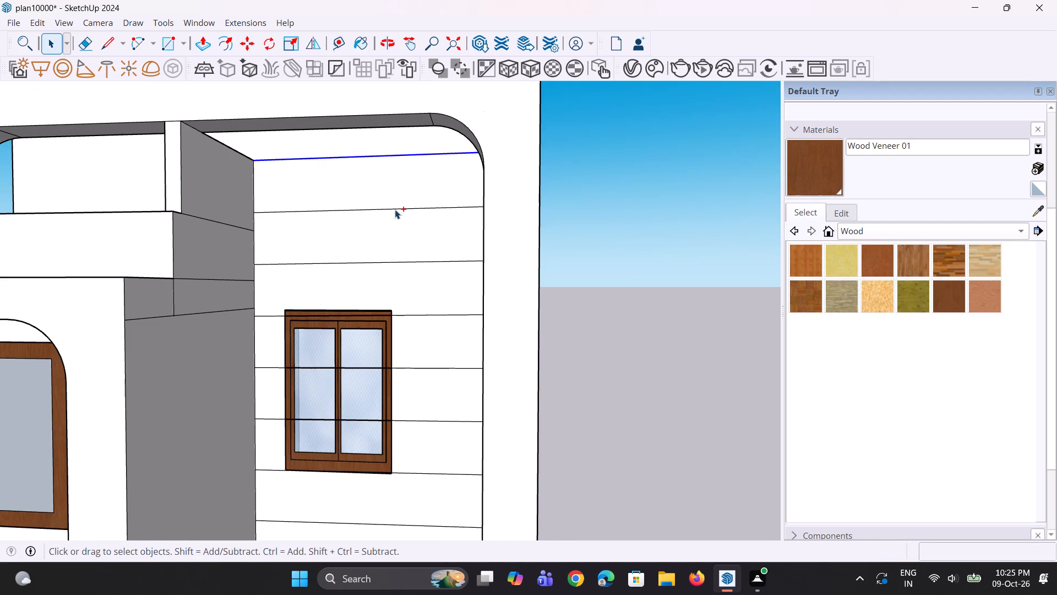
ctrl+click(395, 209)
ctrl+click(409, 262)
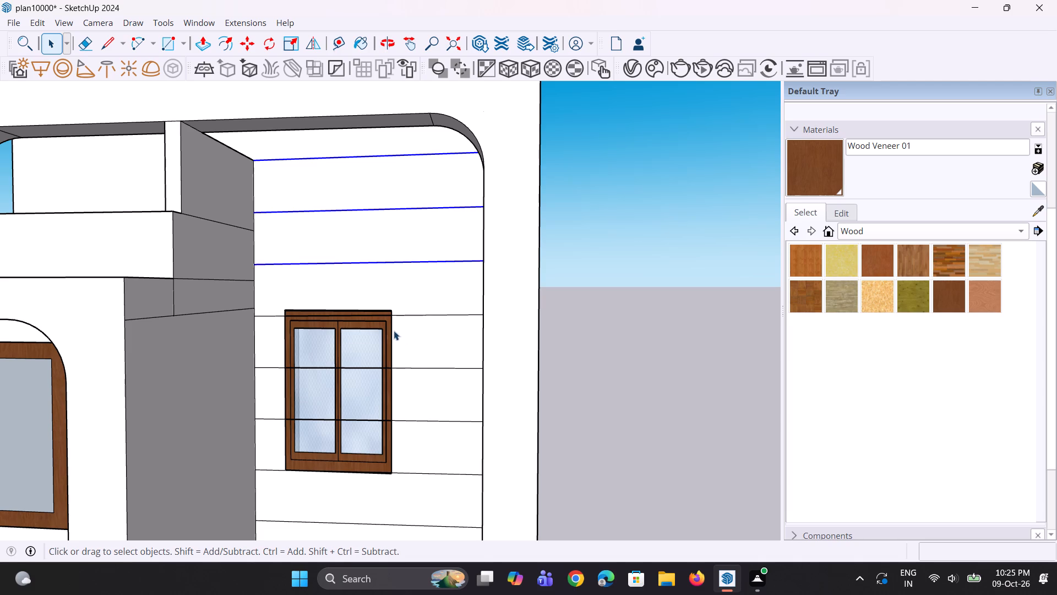
Erase the three horizontal line segments that cross the window's frame and glass on the taller block's wall.
key(e)
click(325, 367)
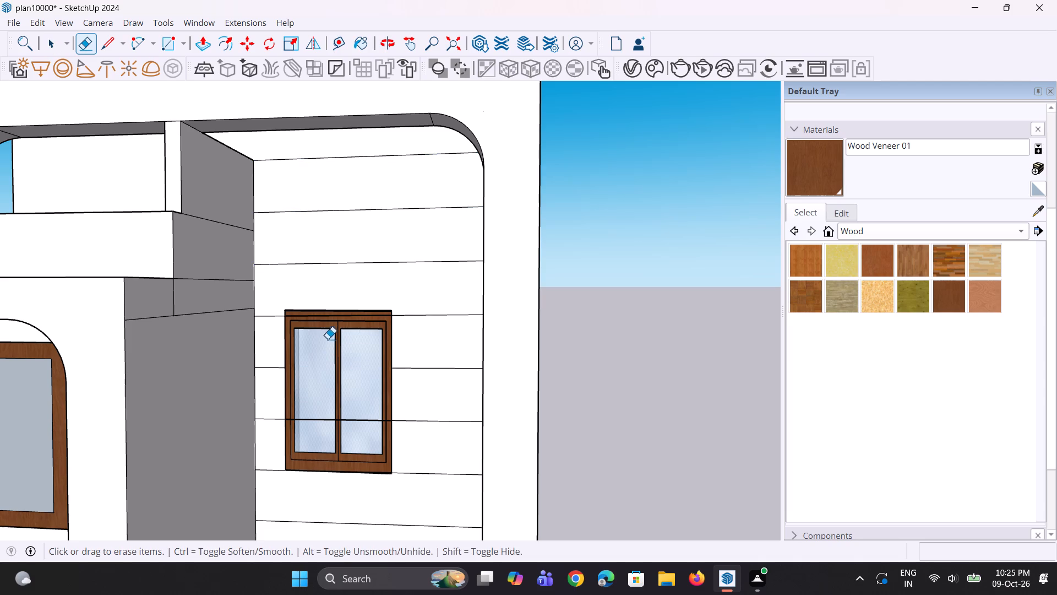
click(336, 318)
click(337, 316)
click(362, 421)
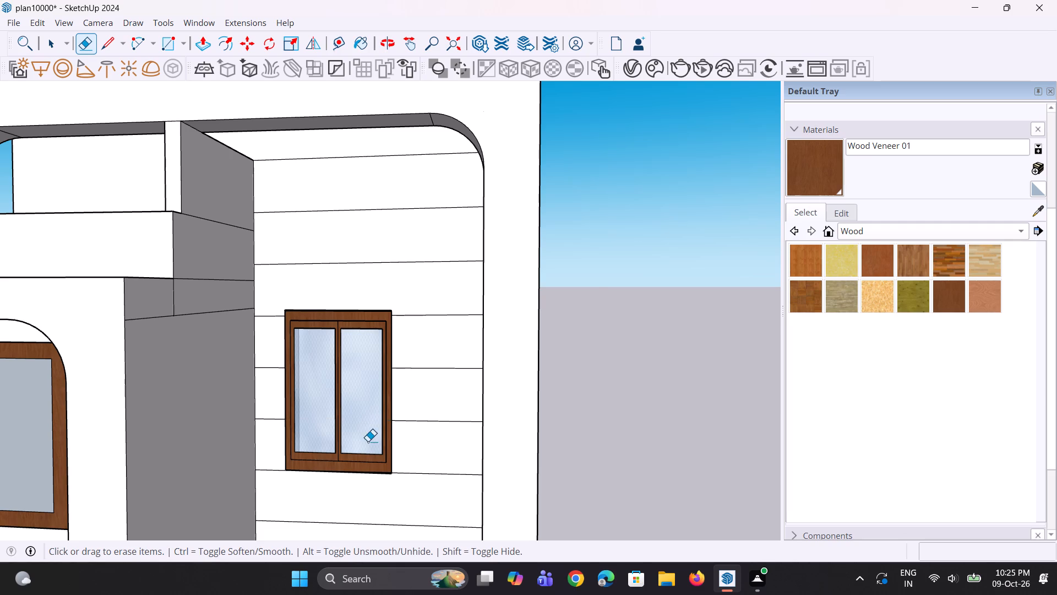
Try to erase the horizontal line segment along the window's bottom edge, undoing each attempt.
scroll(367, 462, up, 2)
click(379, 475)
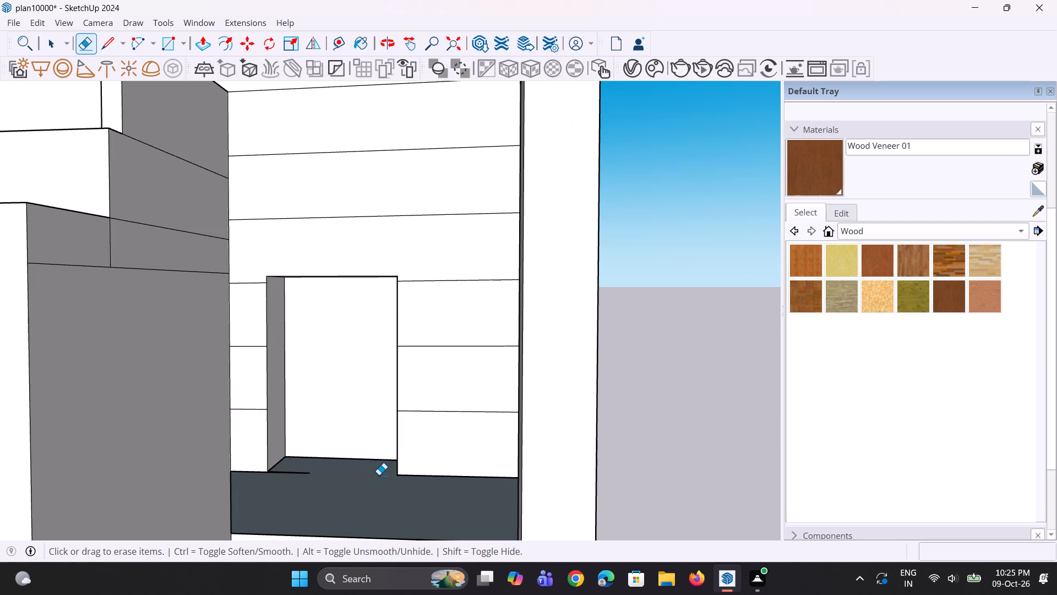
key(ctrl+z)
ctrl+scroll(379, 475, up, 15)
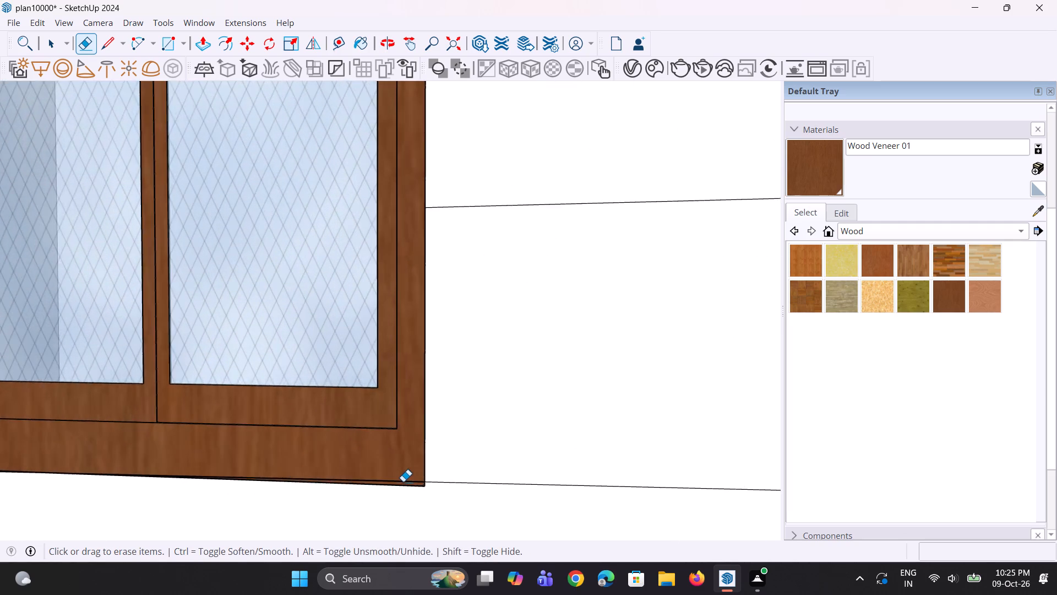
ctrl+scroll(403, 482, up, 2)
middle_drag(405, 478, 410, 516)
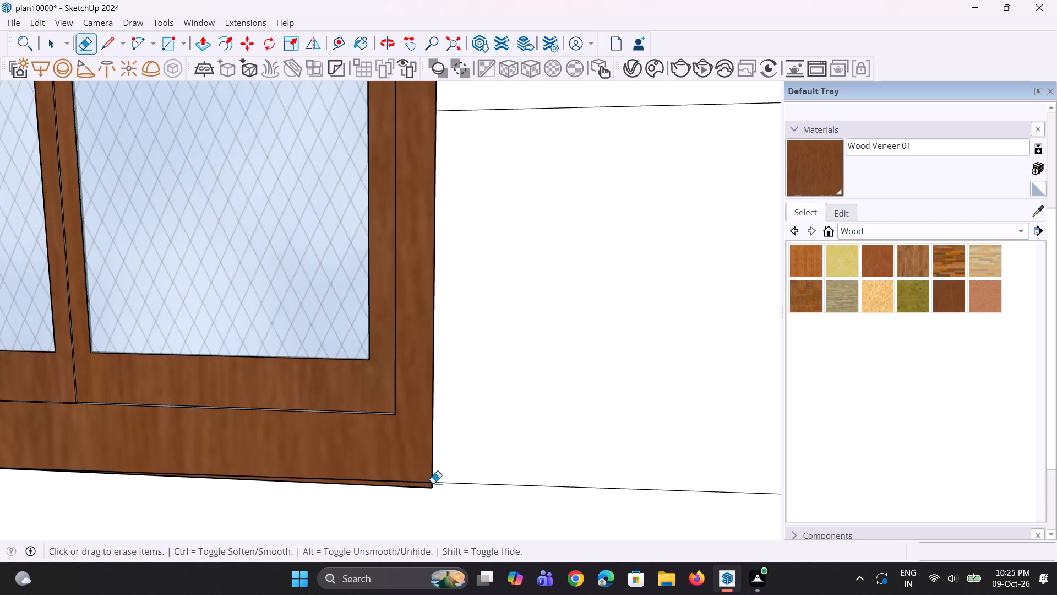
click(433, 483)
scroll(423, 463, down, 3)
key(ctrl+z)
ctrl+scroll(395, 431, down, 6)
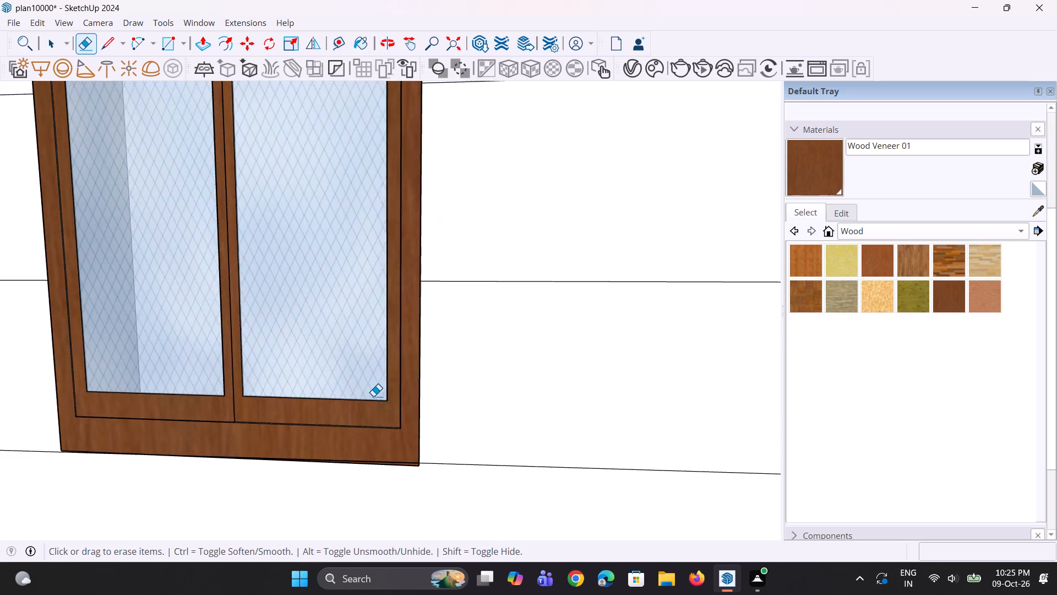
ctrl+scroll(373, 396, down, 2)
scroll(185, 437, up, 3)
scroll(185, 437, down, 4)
Copy all the horizontal lines on the taller block's window wall a short distance straight down to form paired groove lines.
key(space)
key(space)
scroll(217, 412, down, 9)
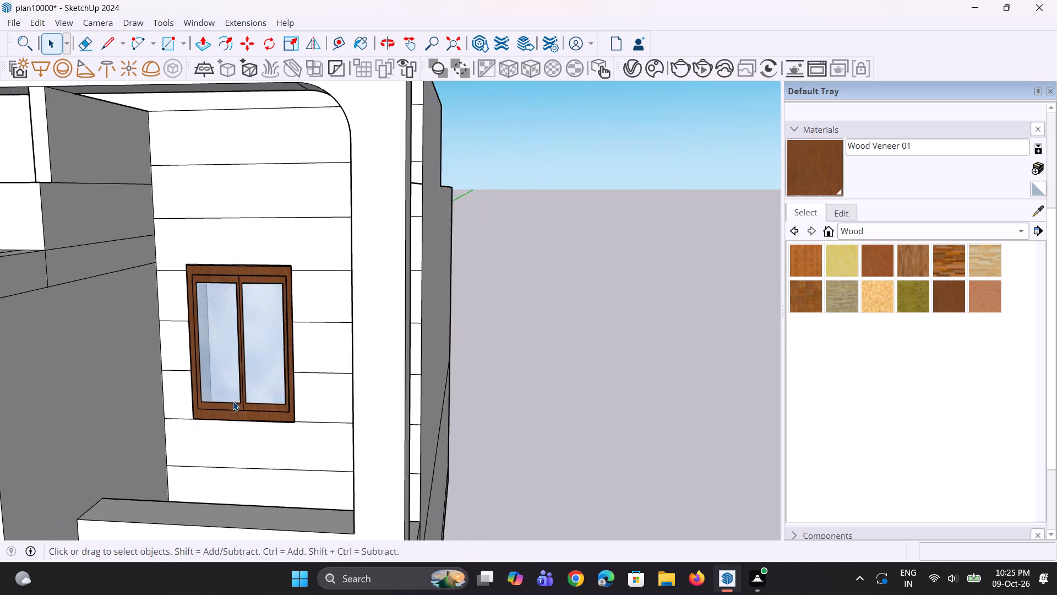
middle_drag(233, 401, 235, 363)
click(268, 116)
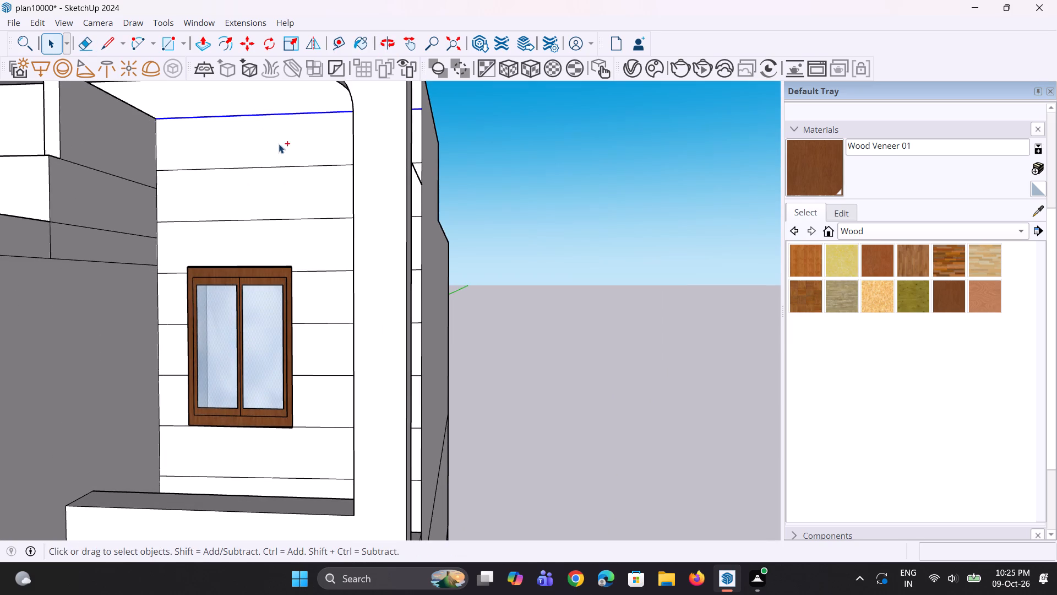
ctrl+click(280, 166)
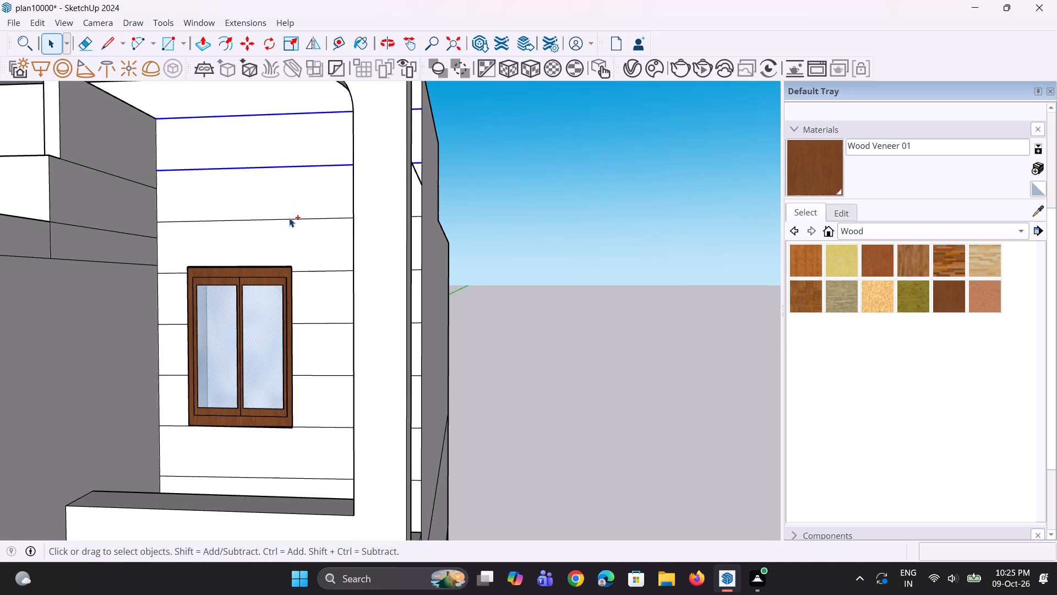
ctrl+click(289, 218)
ctrl+click(308, 270)
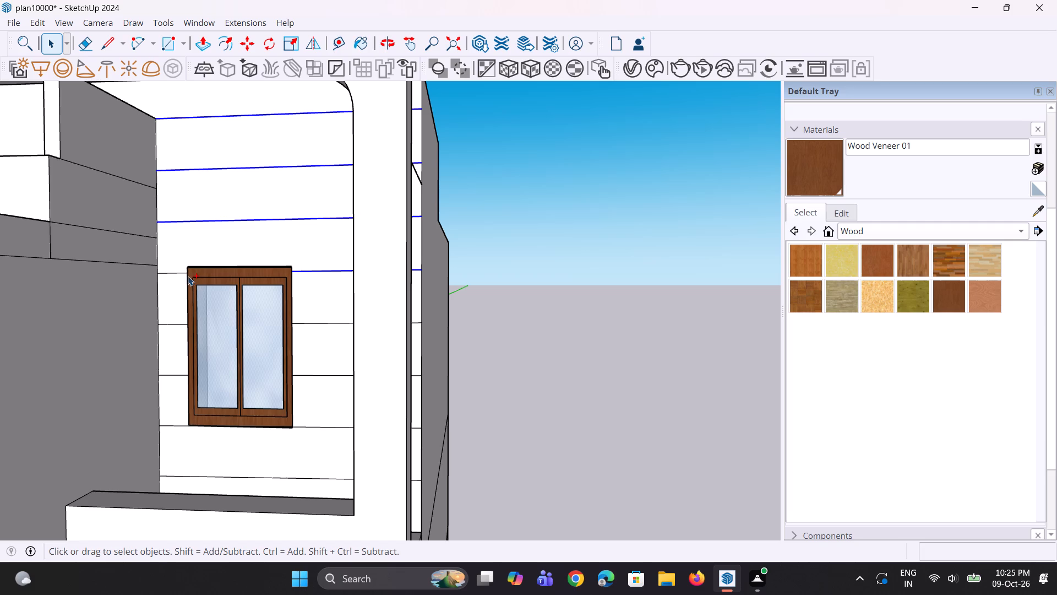
ctrl+click(183, 274)
ctrl+click(181, 323)
ctrl+click(301, 324)
ctrl+scroll(304, 393, up, 3)
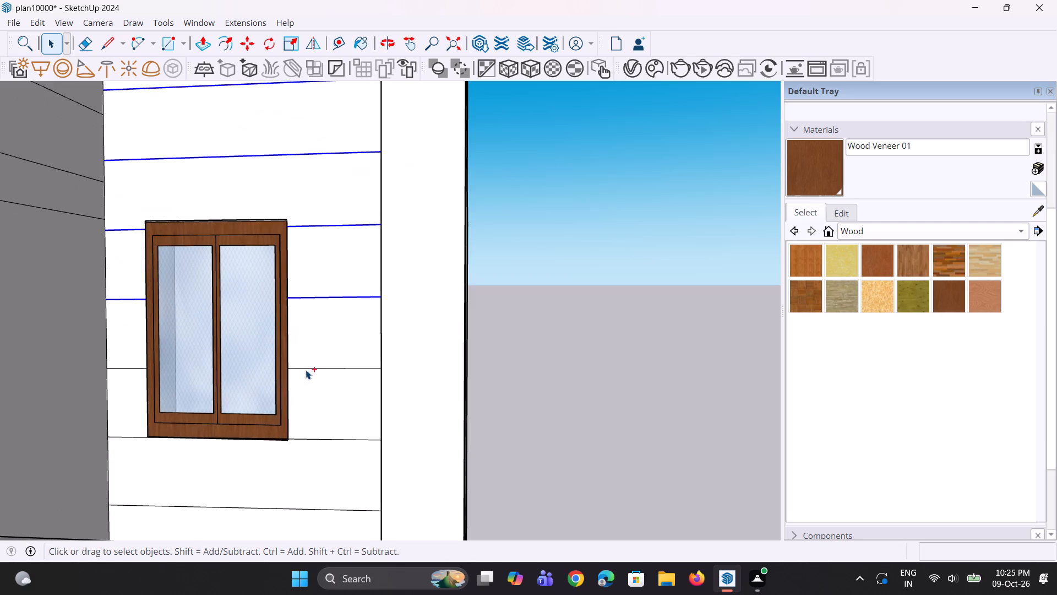
ctrl+click(307, 369)
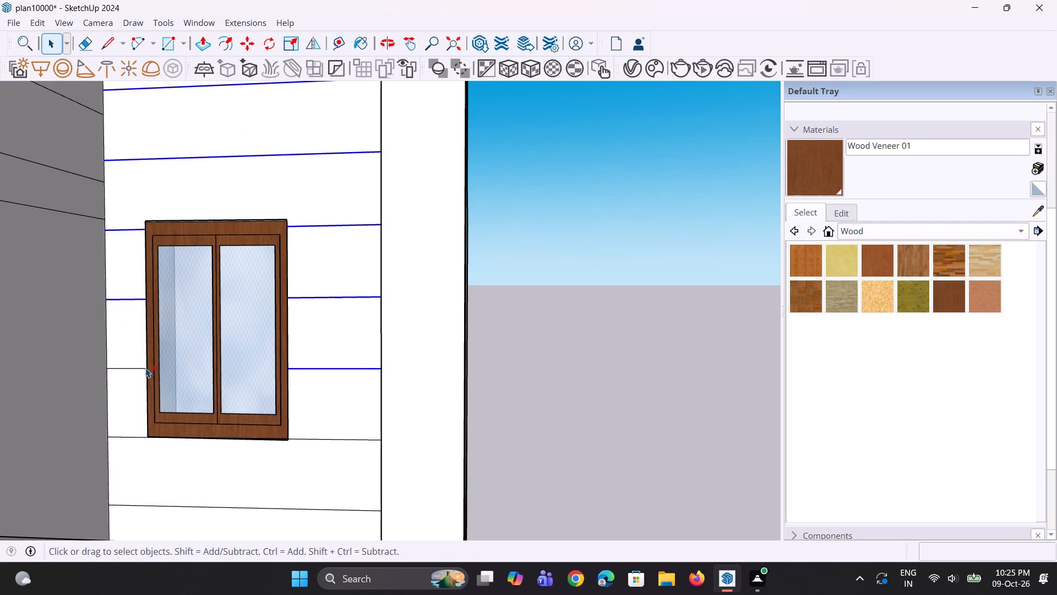
ctrl+click(143, 369)
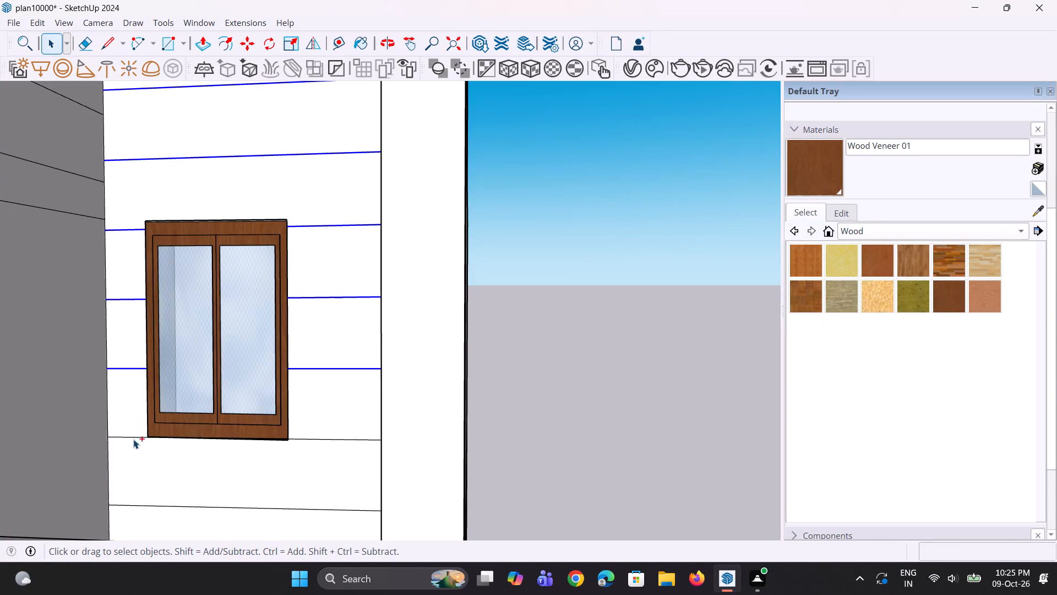
ctrl+click(138, 437)
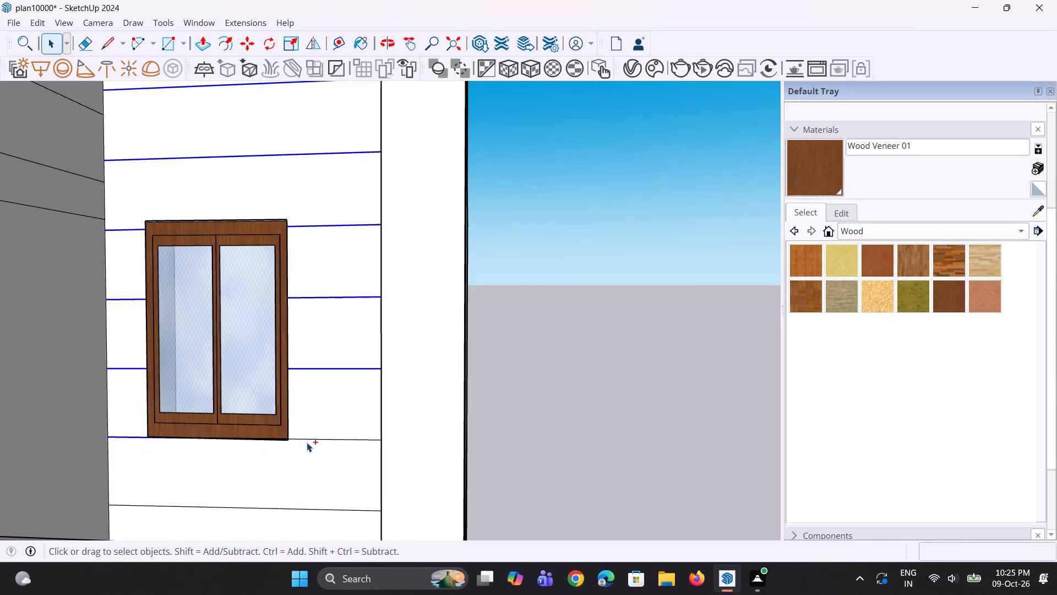
ctrl+click(310, 440)
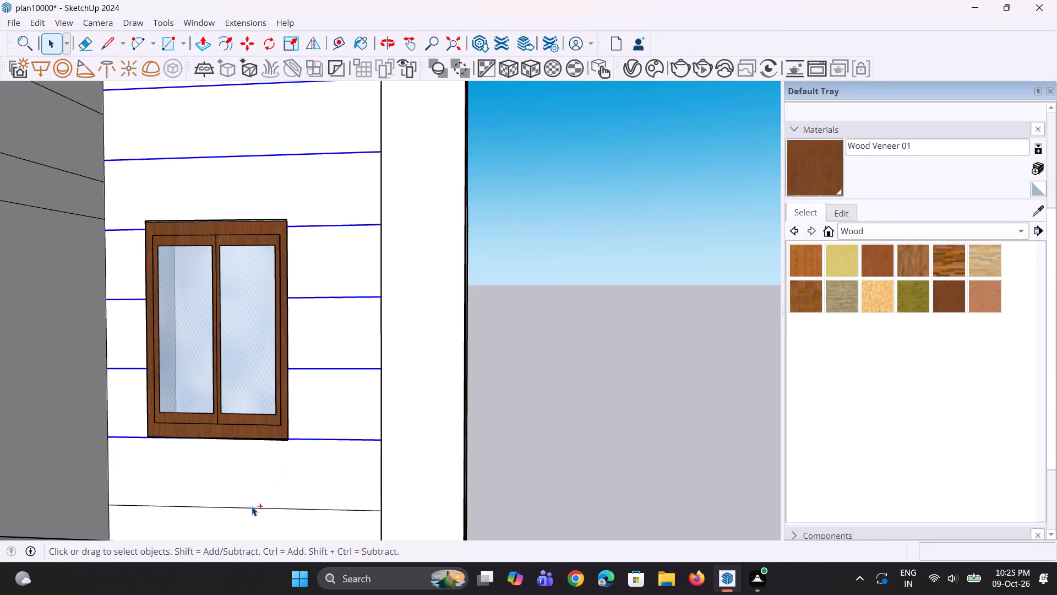
ctrl+click(252, 509)
scroll(258, 429, down, 8)
middle_drag(257, 451, 244, 477)
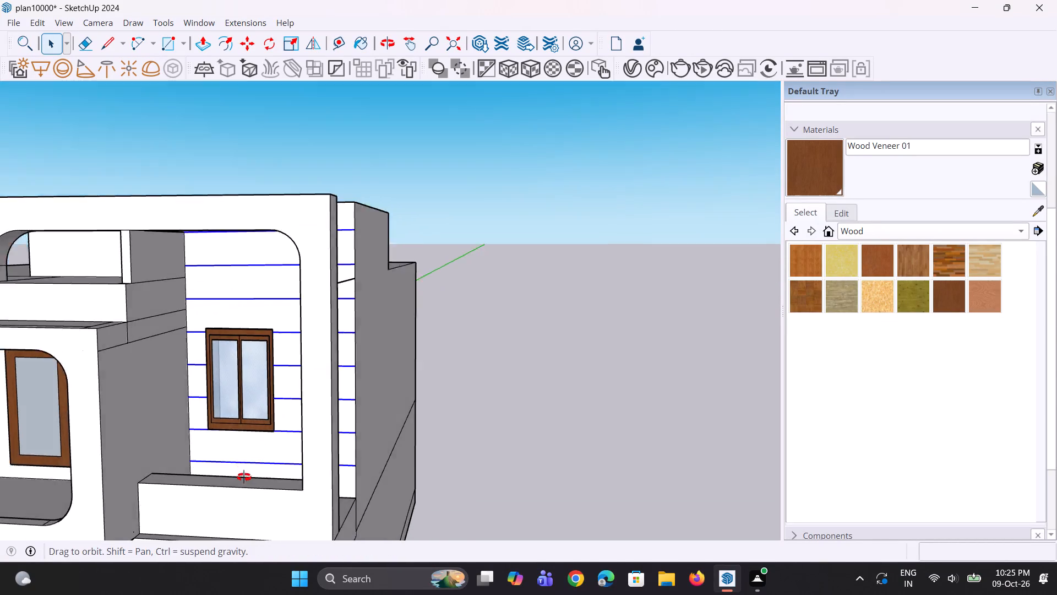
middle_drag(244, 477, 221, 491)
scroll(354, 482, up, 6)
key(m)
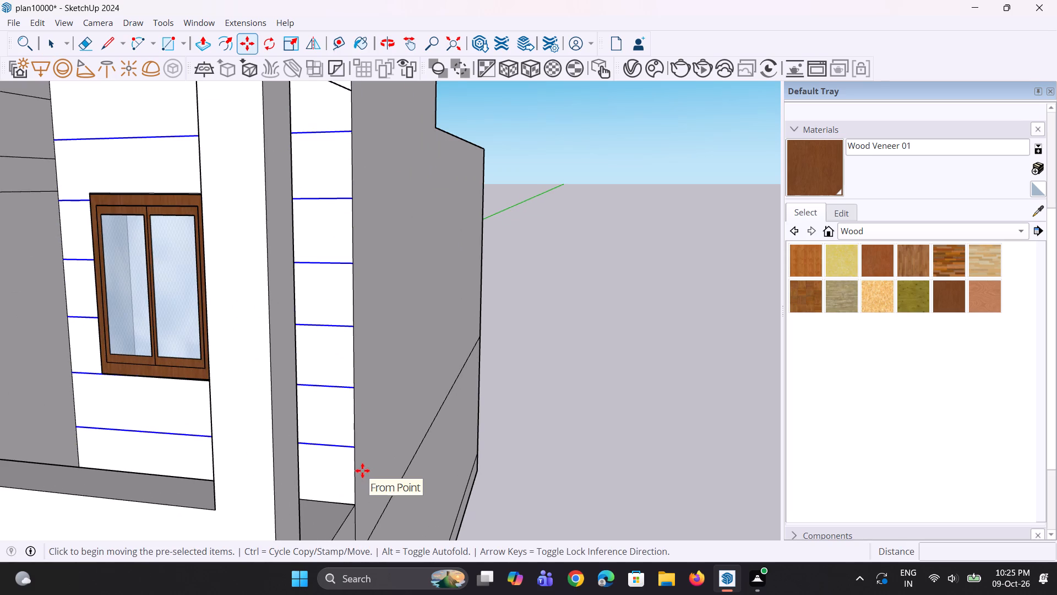
scroll(362, 470, up, 6)
click(352, 437)
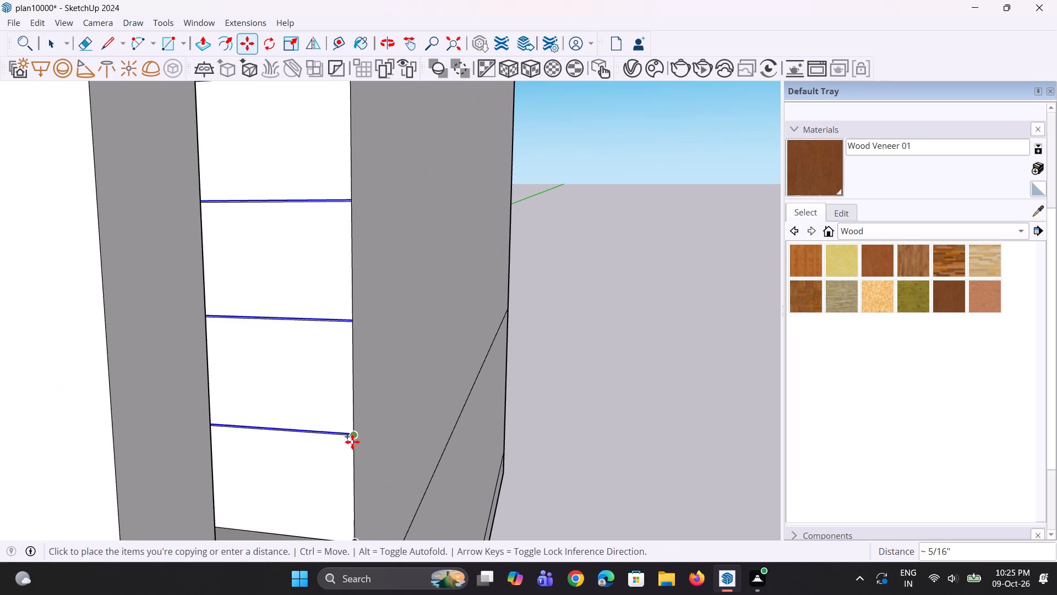
click(351, 448)
scroll(358, 443, down, 5)
middle_drag(130, 425, 141, 420)
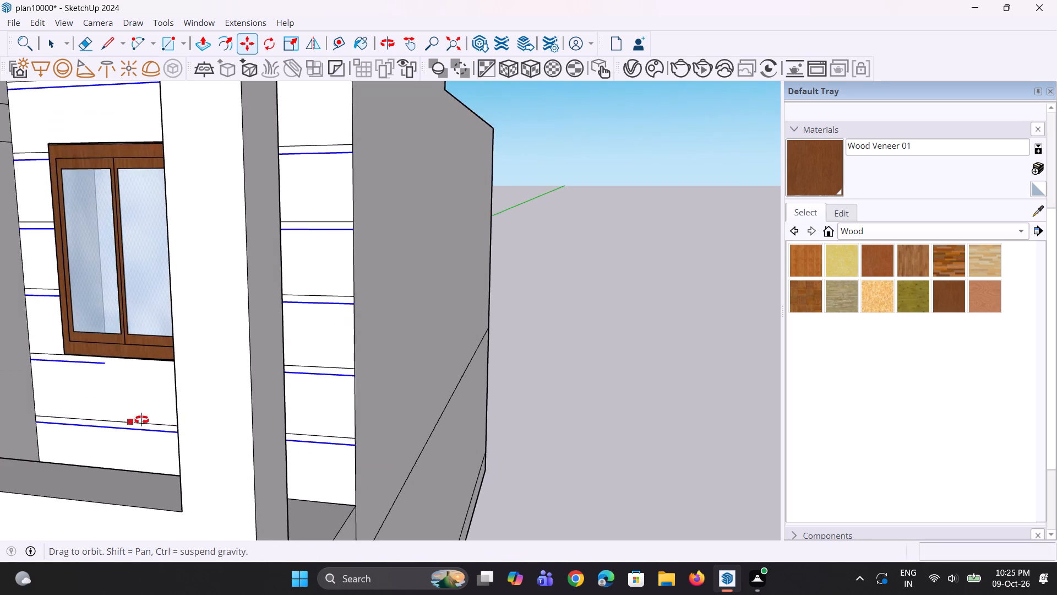
middle_drag(141, 420, 182, 410)
key(space)
key(space)
click(481, 434)
Draw a line about 2' 8 3/4" long below the window to bridge the gap in the copied groove line.
scroll(445, 407, down, 3)
middle_drag(240, 415, 248, 409)
scroll(198, 372, up, 6)
middle_drag(200, 381, 203, 389)
scroll(210, 399, up, 3)
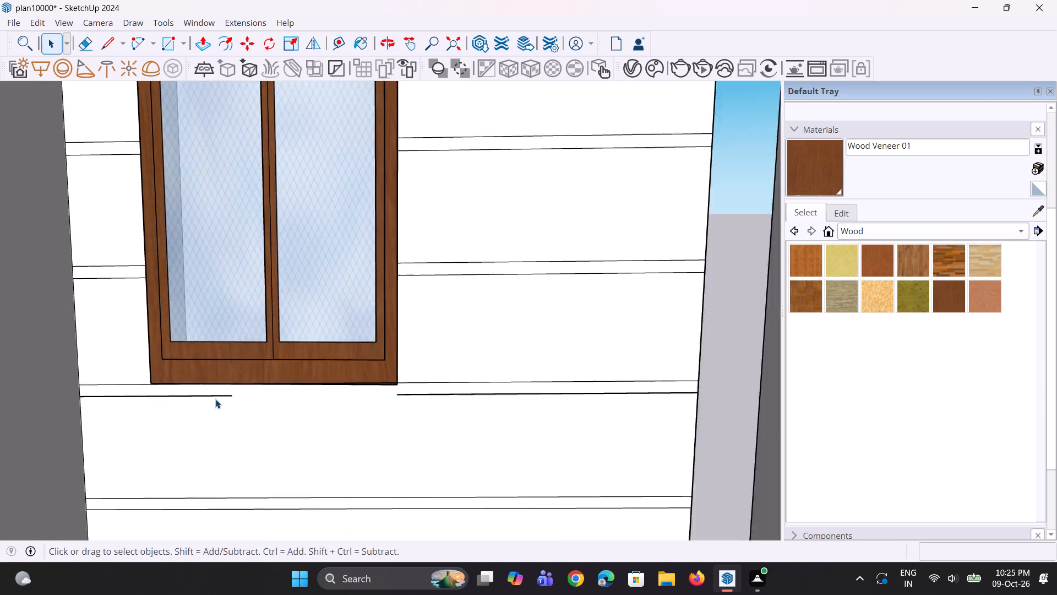
scroll(215, 399, up, 2)
key(l)
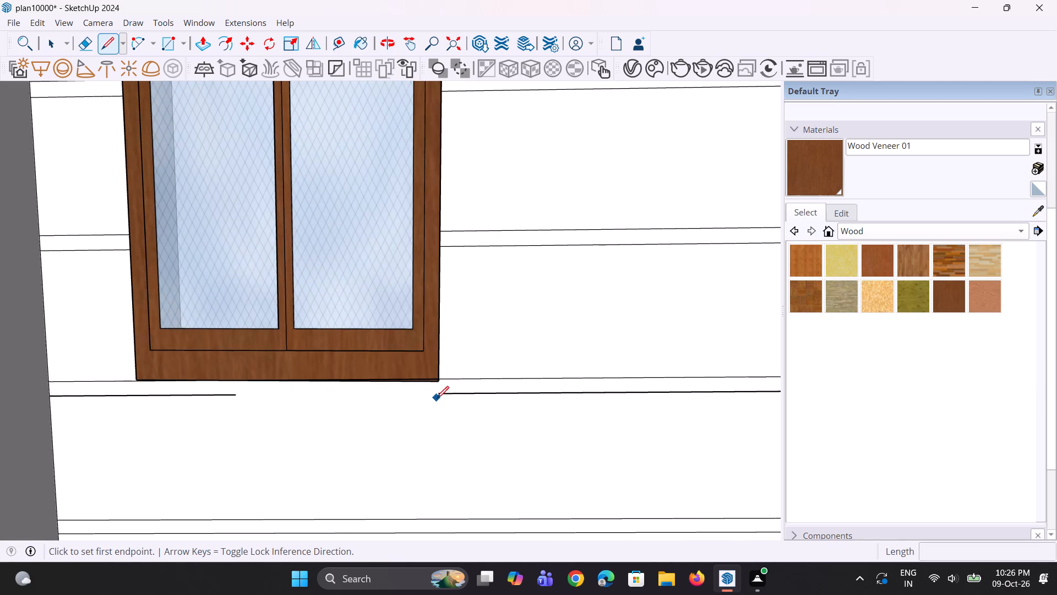
click(440, 396)
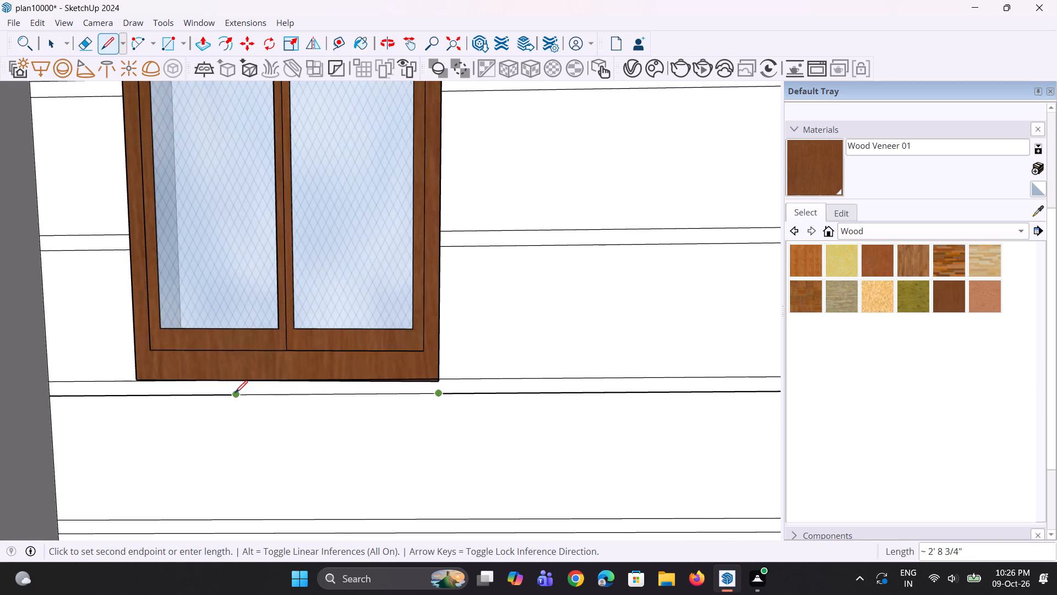
click(235, 393)
scroll(219, 401, down, 5)
middle_drag(227, 419, 186, 400)
key(space)
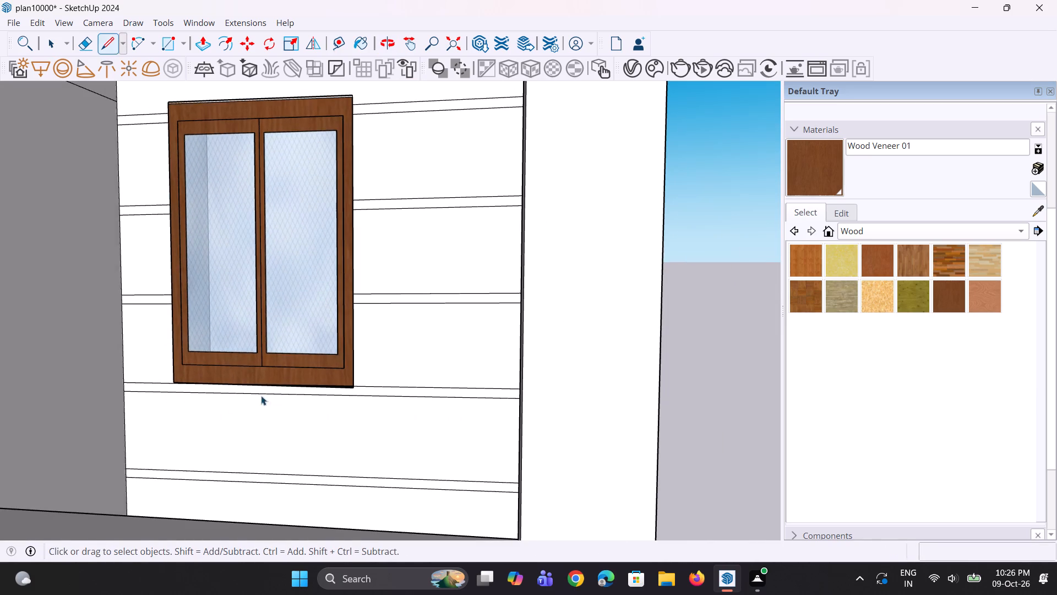
key(space)
scroll(235, 391, down, 6)
click(506, 364)
Examine the paired groove lines on the window wall and the overall front of the house.
scroll(236, 385, down, 5)
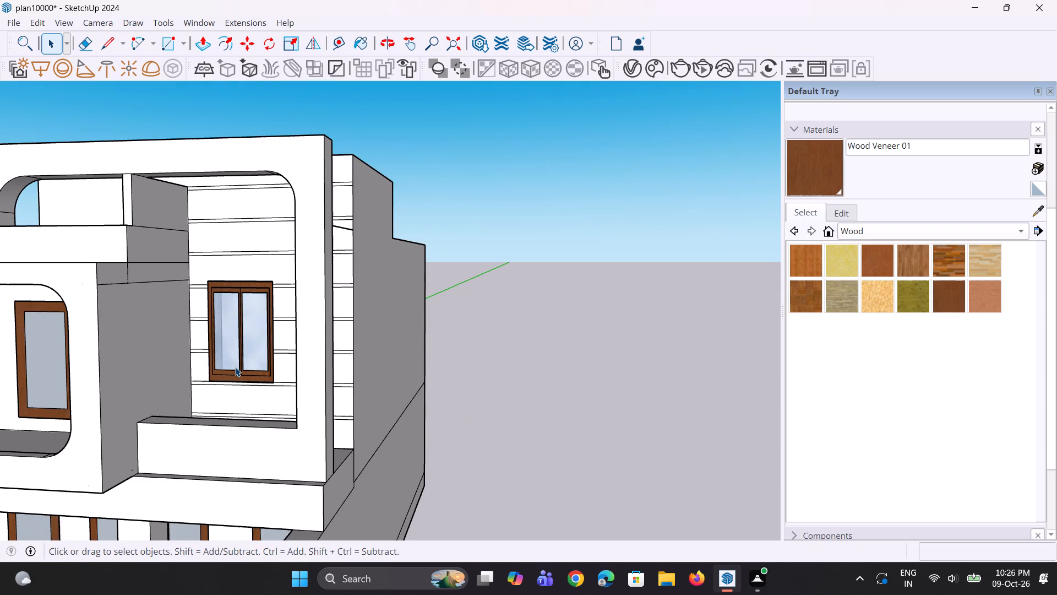
scroll(267, 310, down, 1)
middle_drag(292, 307, 306, 303)
scroll(257, 262, up, 2)
scroll(257, 261, down, 4)
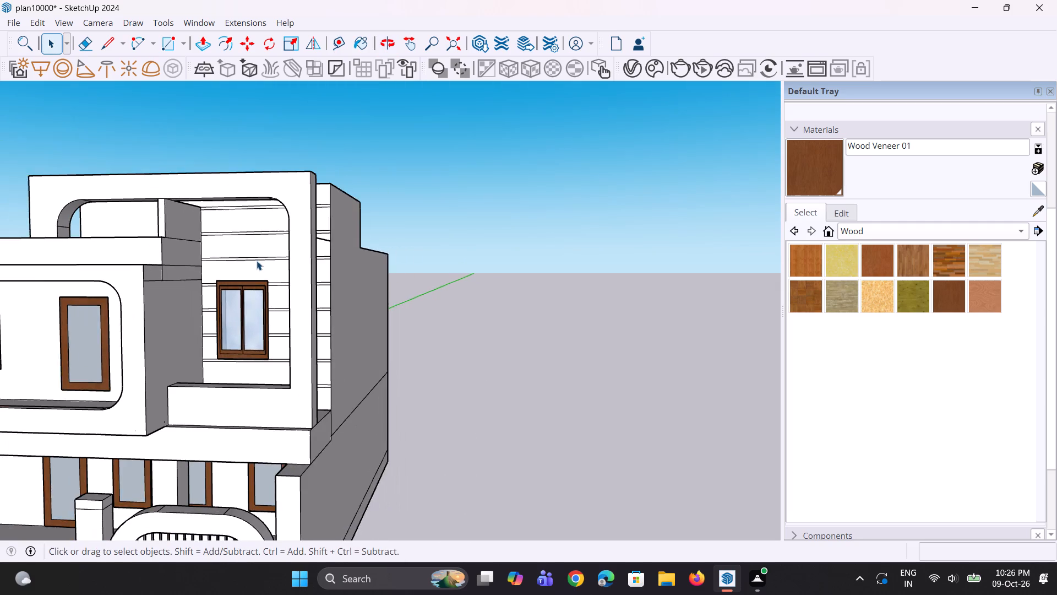
middle_drag(257, 261, 265, 263)
scroll(265, 263, down, 8)
middle_drag(178, 267, 183, 272)
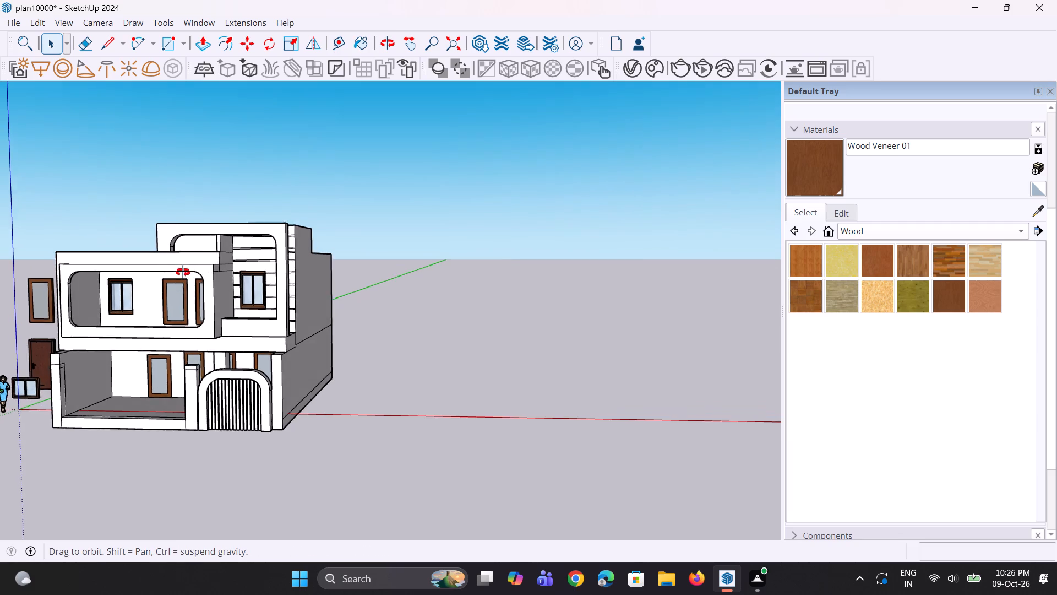
middle_drag(183, 272, 205, 284)
scroll(118, 328, down, 4)
middle_drag(98, 318, 119, 372)
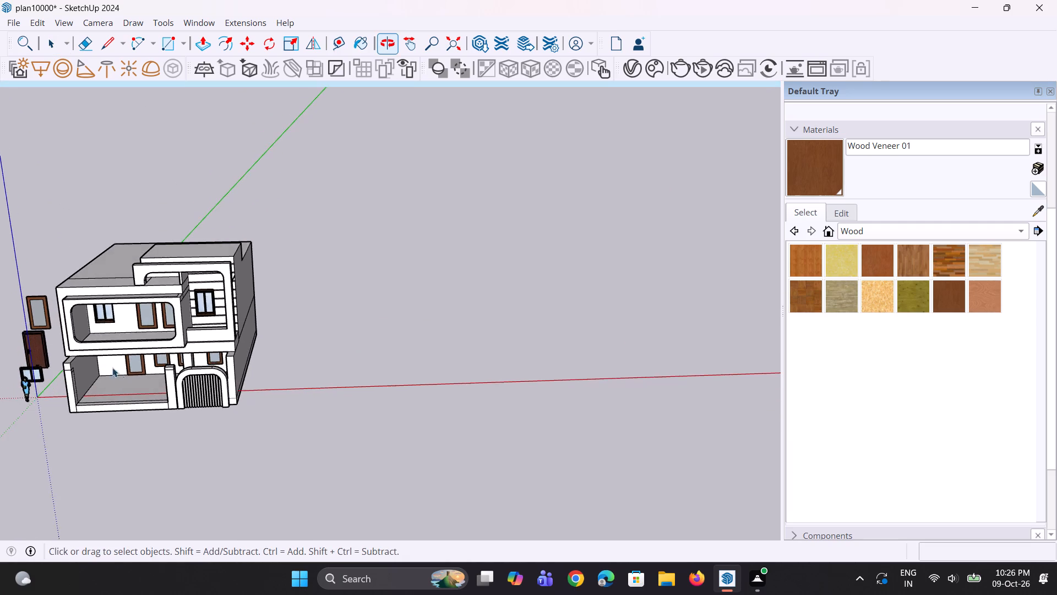
Push/Pull the inner face of the first-floor balcony's front parapet 1' 6 1/16" inward over the balcony floor.
scroll(77, 336, up, 7)
middle_drag(70, 334, 62, 403)
scroll(121, 359, up, 5)
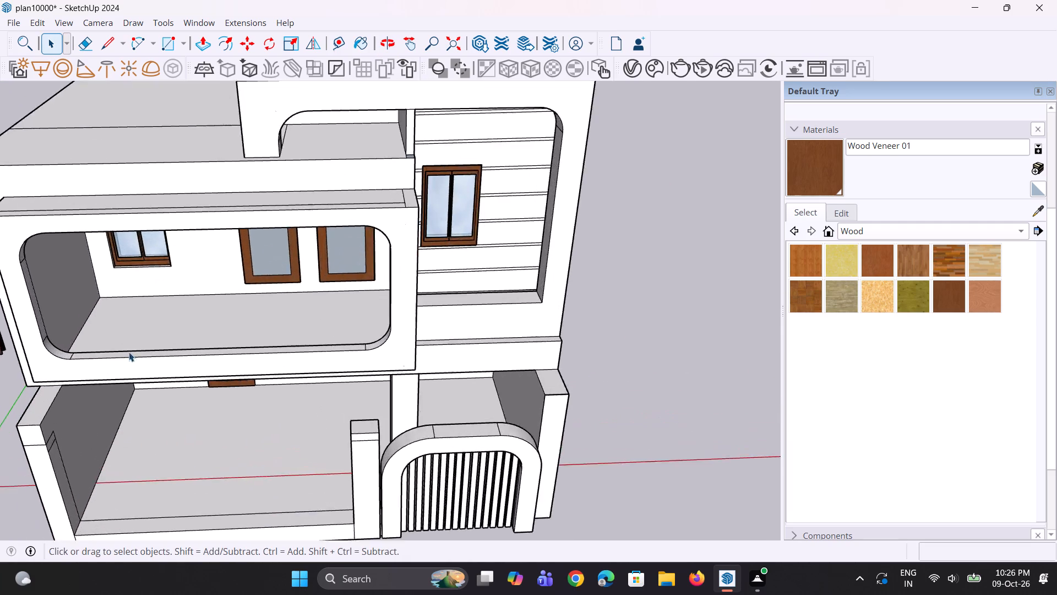
scroll(129, 352, up, 3)
middle_drag(161, 361, 391, 365)
scroll(423, 322, up, 7)
middle_drag(419, 343, 543, 350)
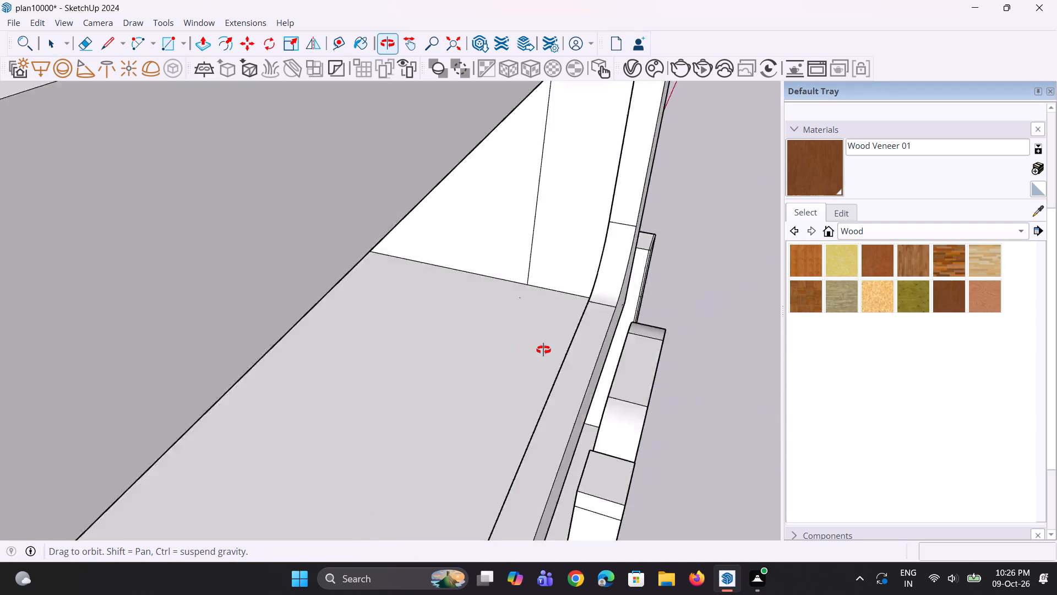
middle_drag(543, 350, 492, 328)
scroll(491, 328, up, 4)
middle_drag(442, 385, 507, 386)
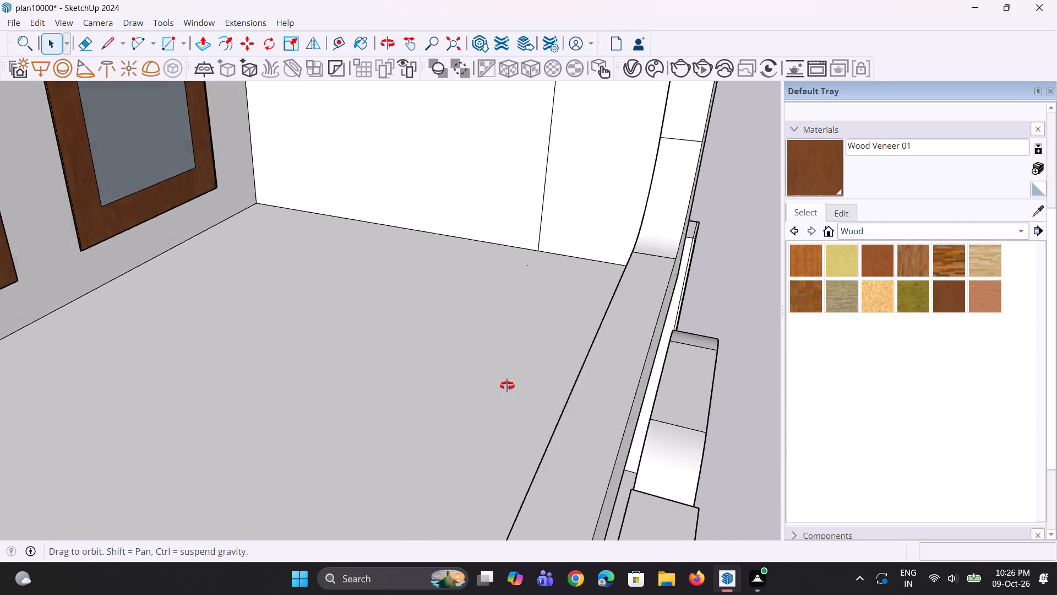
middle_drag(507, 386, 515, 386)
key(p)
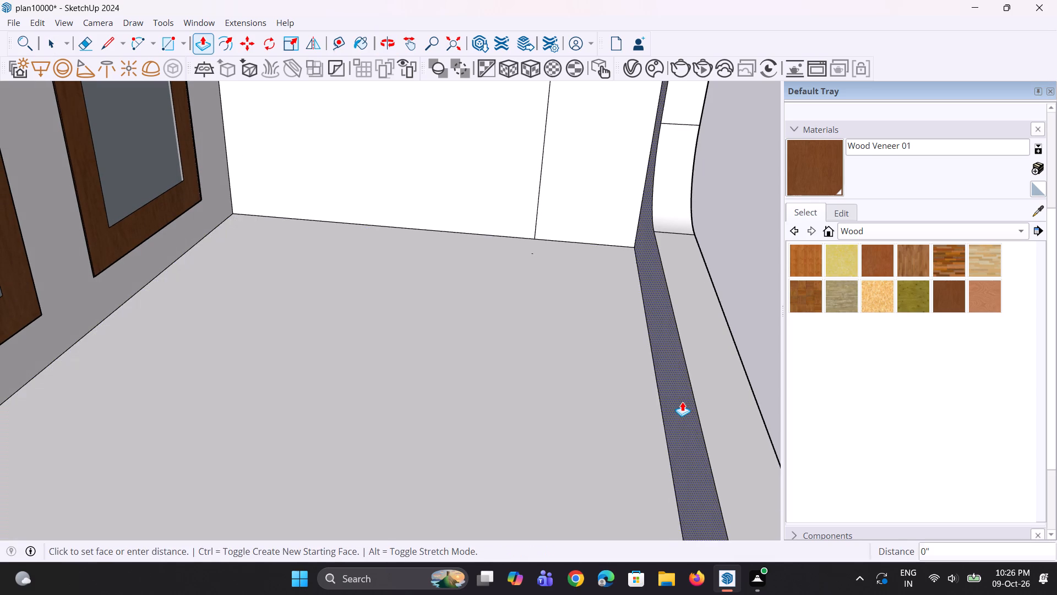
click(682, 402)
click(558, 407)
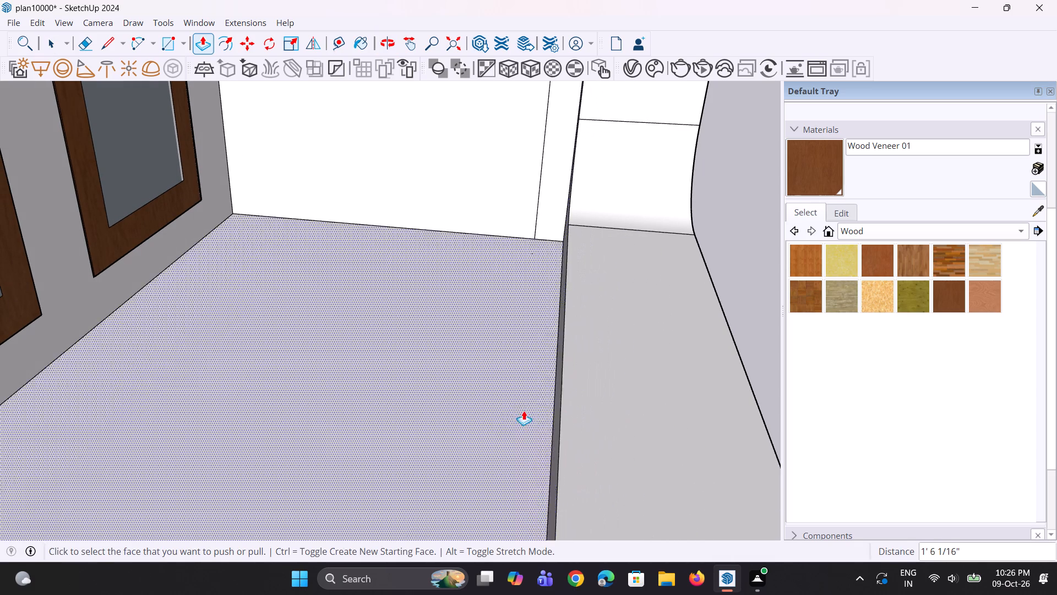
Erase the leftover vertical edge on the side wall inside the balcony's rounded front opening.
scroll(505, 412, down, 8)
middle_drag(577, 412, 372, 404)
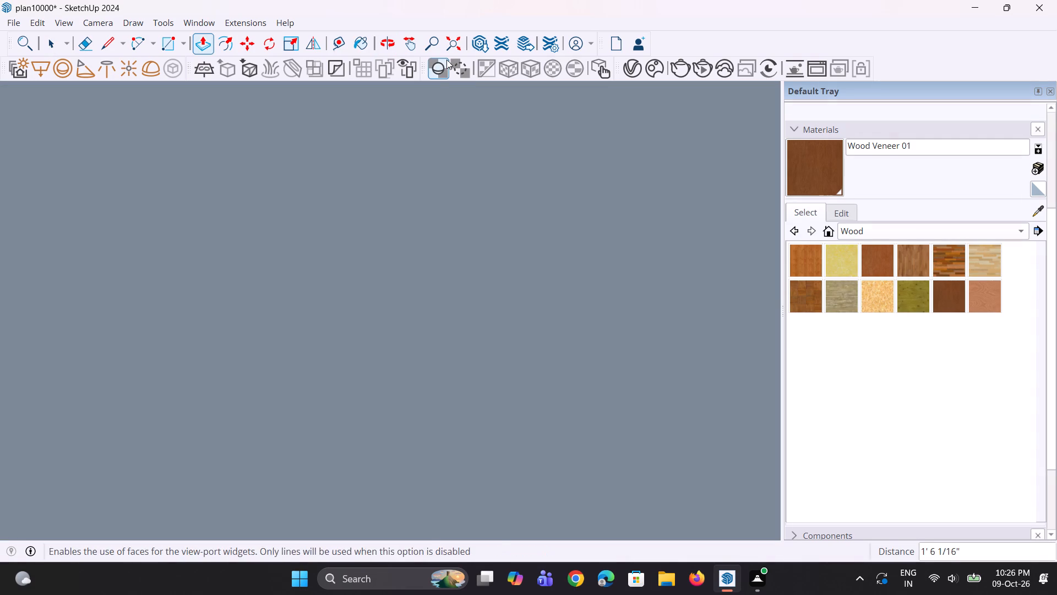
click(456, 42)
scroll(439, 136, down, 3)
middle_drag(538, 220, 526, 248)
scroll(537, 256, up, 3)
middle_drag(509, 272, 396, 288)
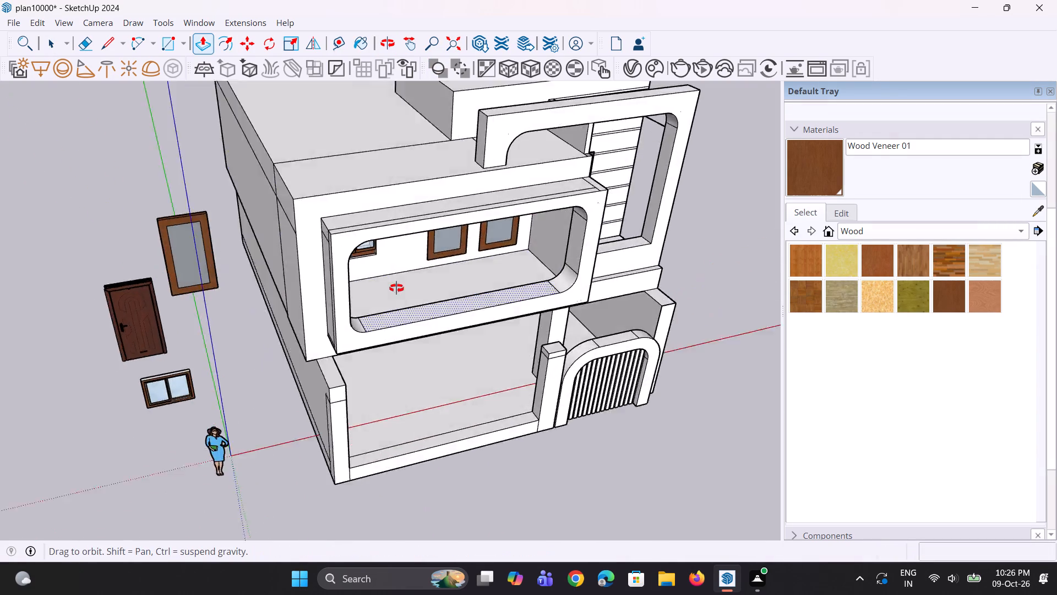
middle_drag(396, 288, 189, 295)
scroll(247, 293, up, 1)
middle_drag(243, 280, 176, 247)
scroll(287, 237, up, 8)
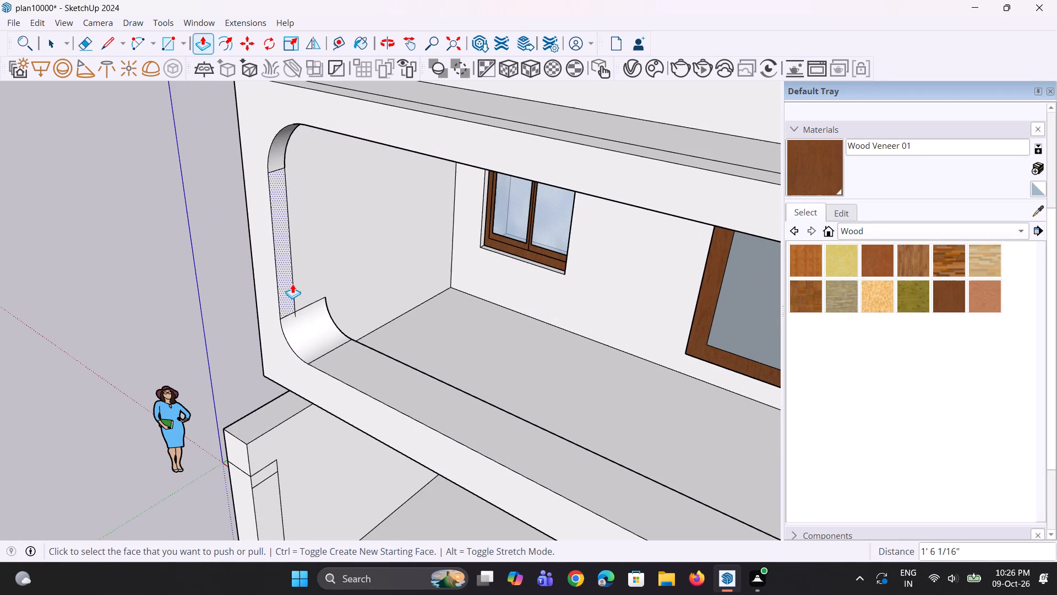
key(space)
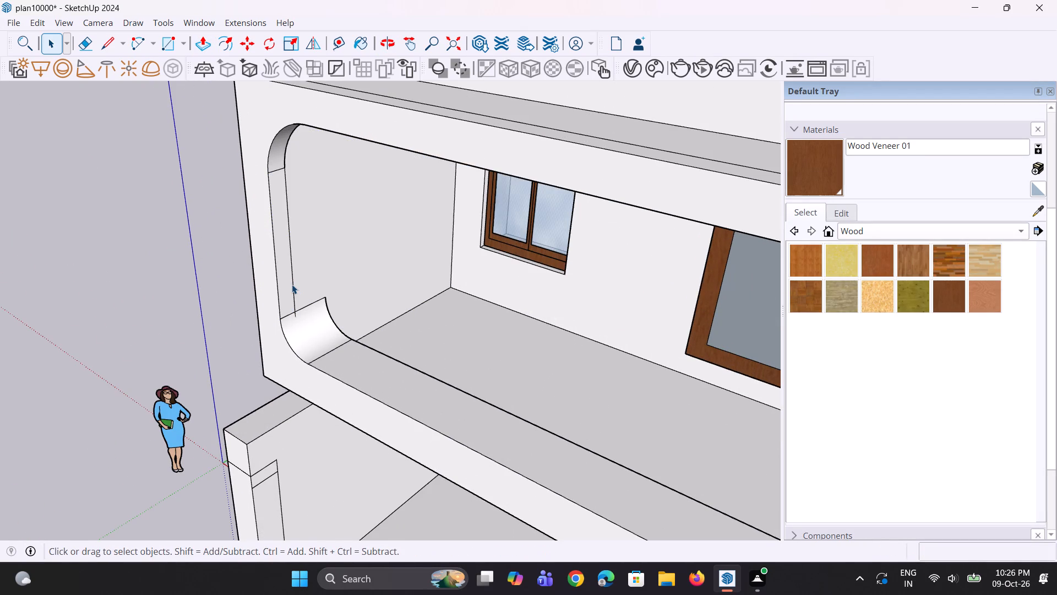
key(e)
click(292, 284)
scroll(292, 314, up, 1)
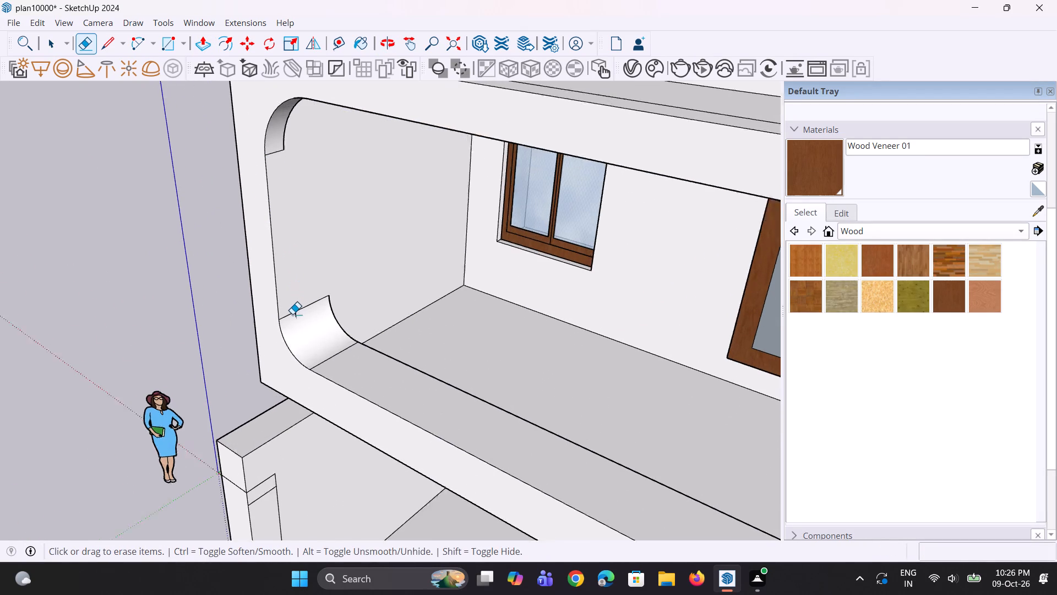
scroll(292, 314, up, 2)
click(298, 316)
scroll(300, 302, down, 2)
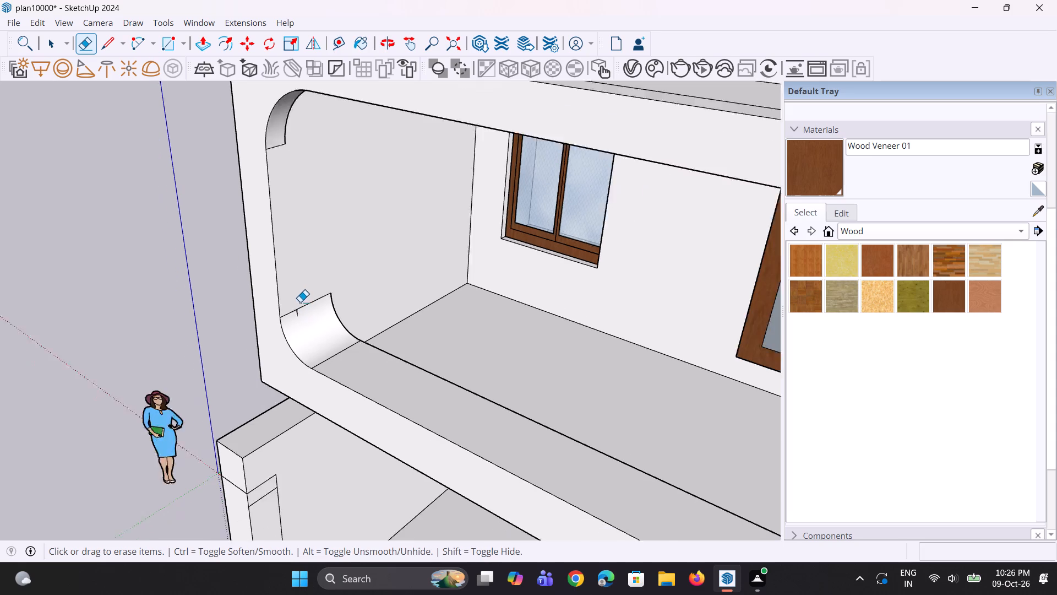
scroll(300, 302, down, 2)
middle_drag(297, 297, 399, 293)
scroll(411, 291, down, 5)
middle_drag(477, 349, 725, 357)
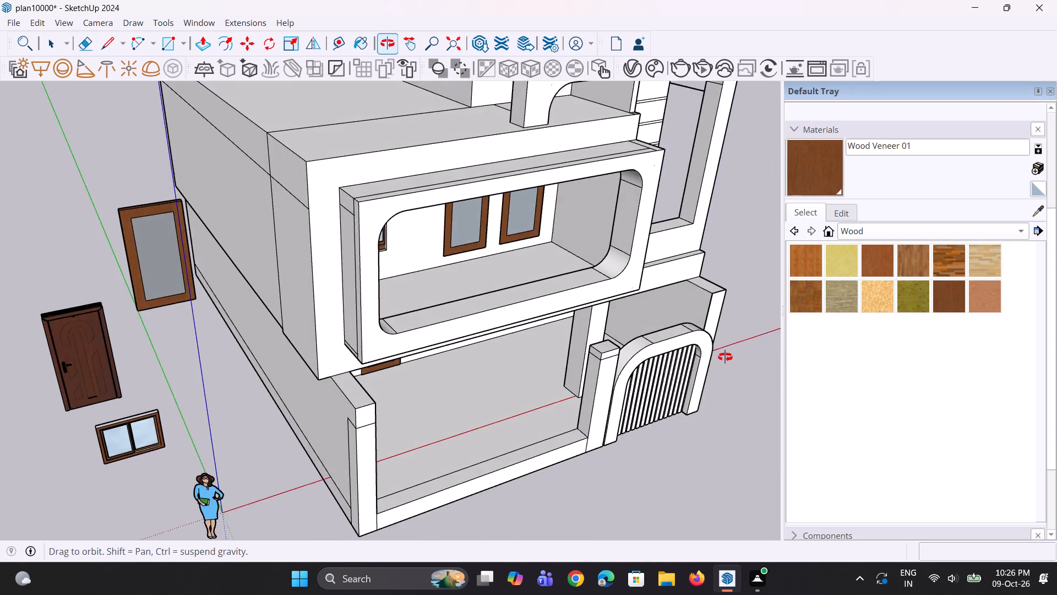
Undo the erasure of the side wall's vertical edge and the inward Push/Pull of the first-floor balcony's front parapet.
middle_drag(725, 357, 350, 257)
middle_drag(386, 262, 349, 268)
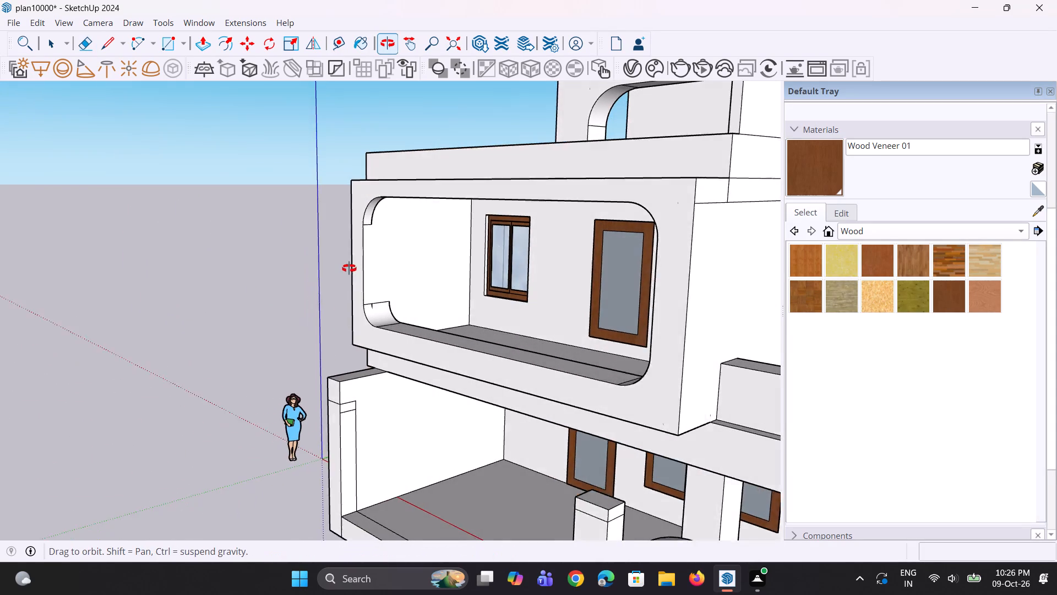
middle_drag(349, 268, 343, 268)
key(ctrl+z)
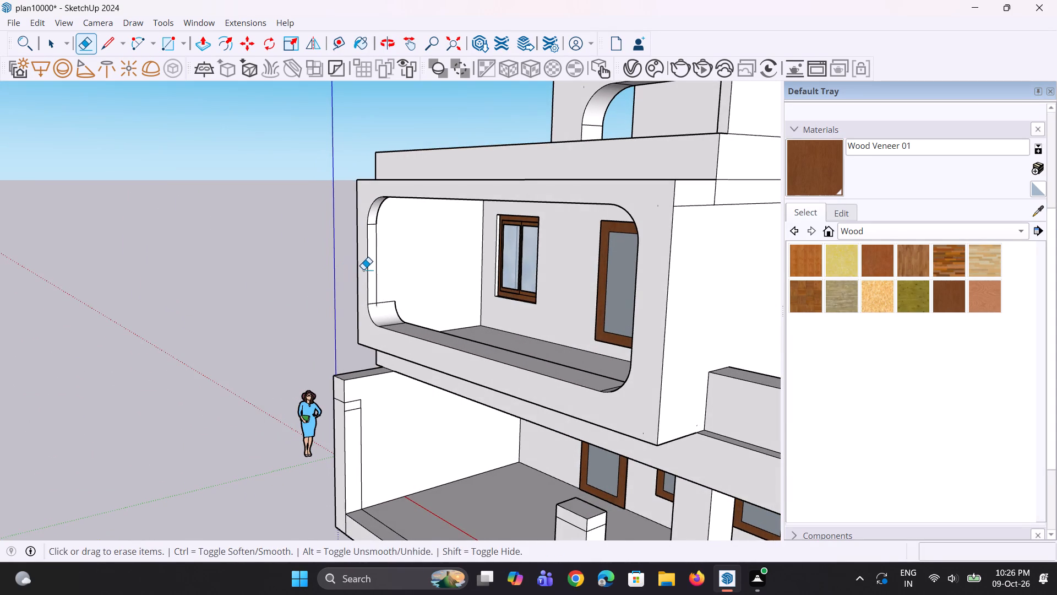
key(ctrl+z)
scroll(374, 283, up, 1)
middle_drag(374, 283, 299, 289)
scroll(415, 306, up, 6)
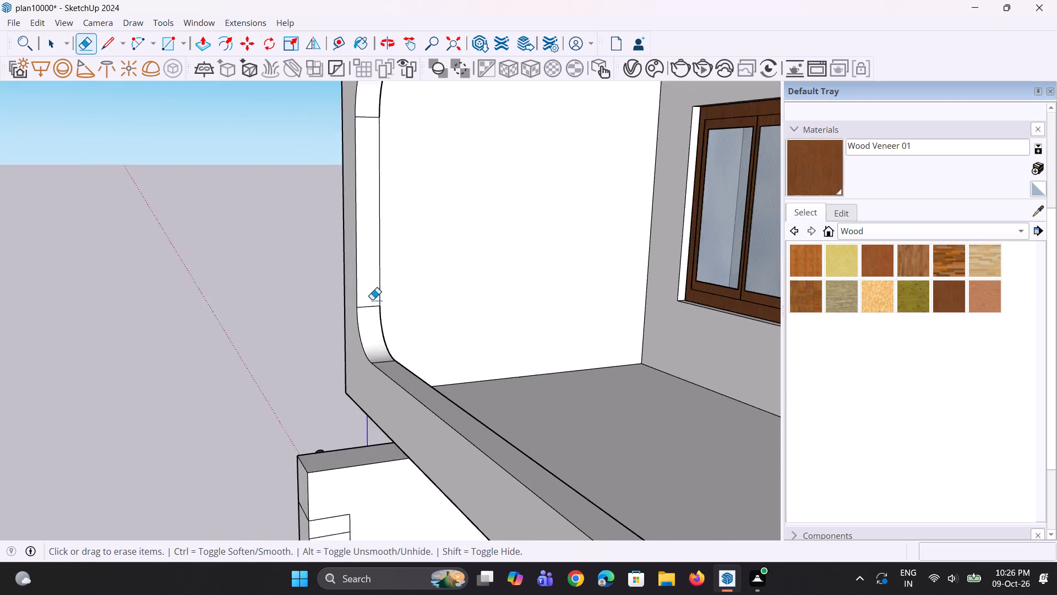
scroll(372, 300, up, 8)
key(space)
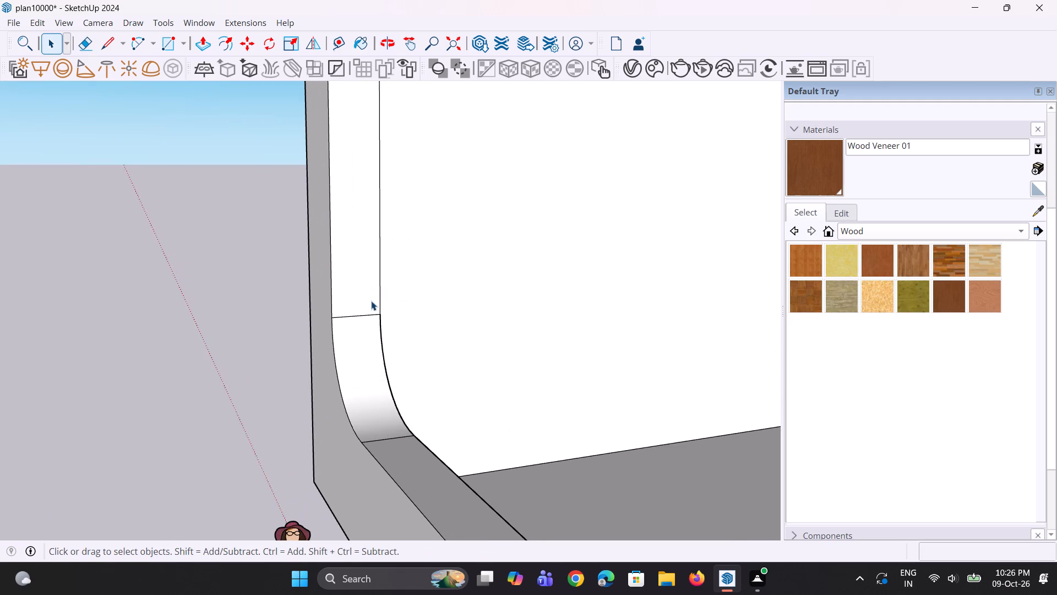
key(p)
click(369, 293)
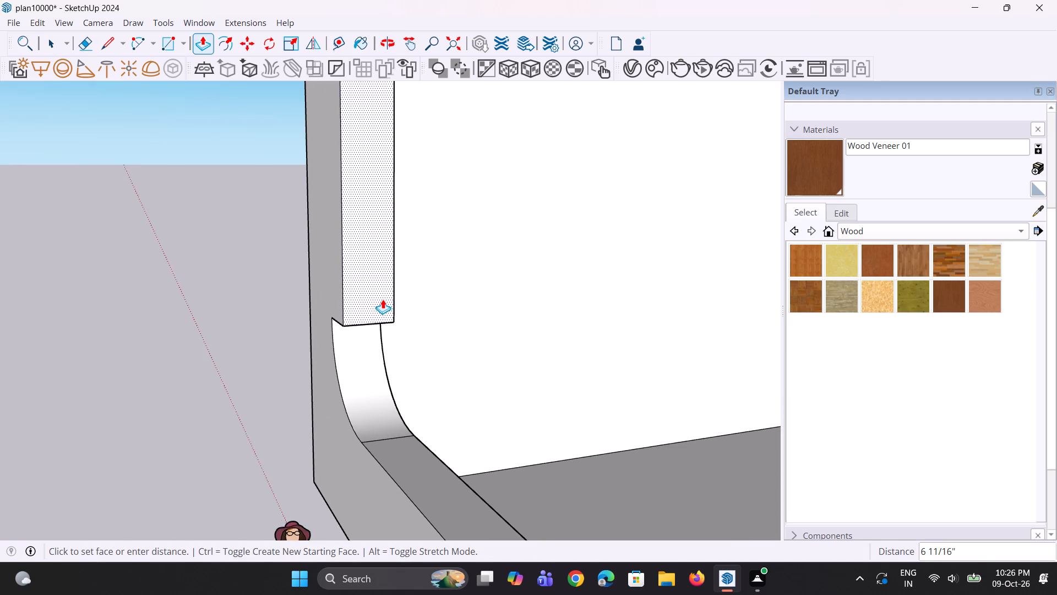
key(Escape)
Push/Pull the inner face of the first-floor balcony's front parapet 1' 9 5/16" inward over the balcony floor.
scroll(380, 350, down, 4)
middle_drag(393, 359, 366, 382)
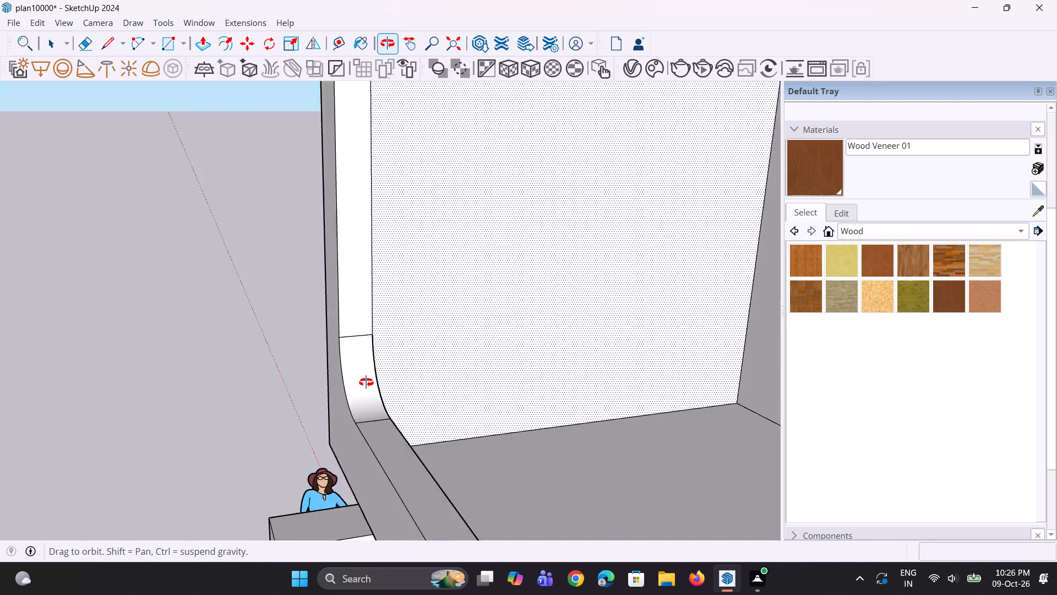
middle_drag(366, 382, 215, 368)
click(296, 419)
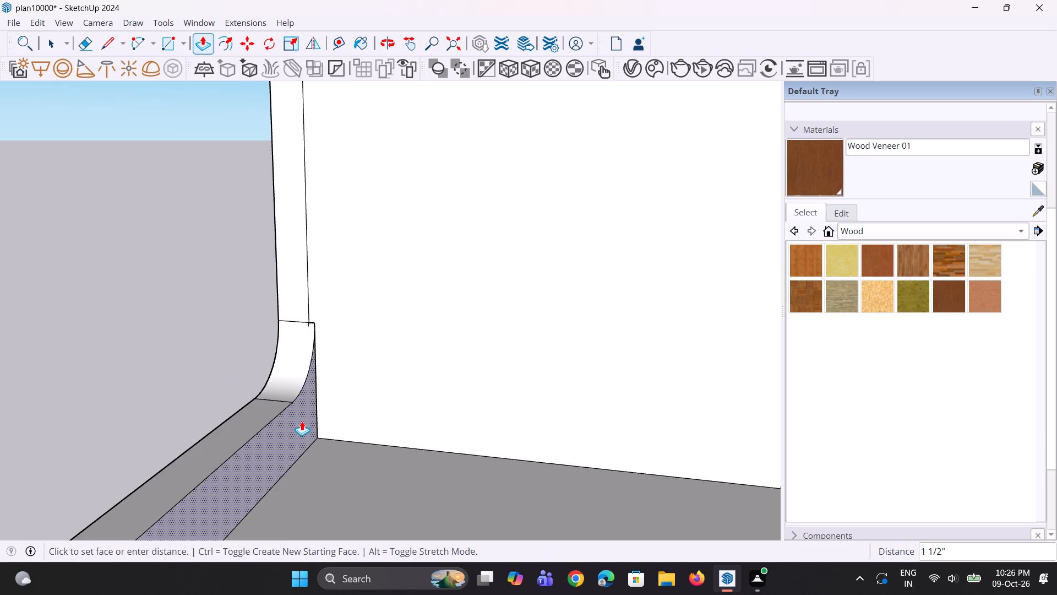
key(Escape)
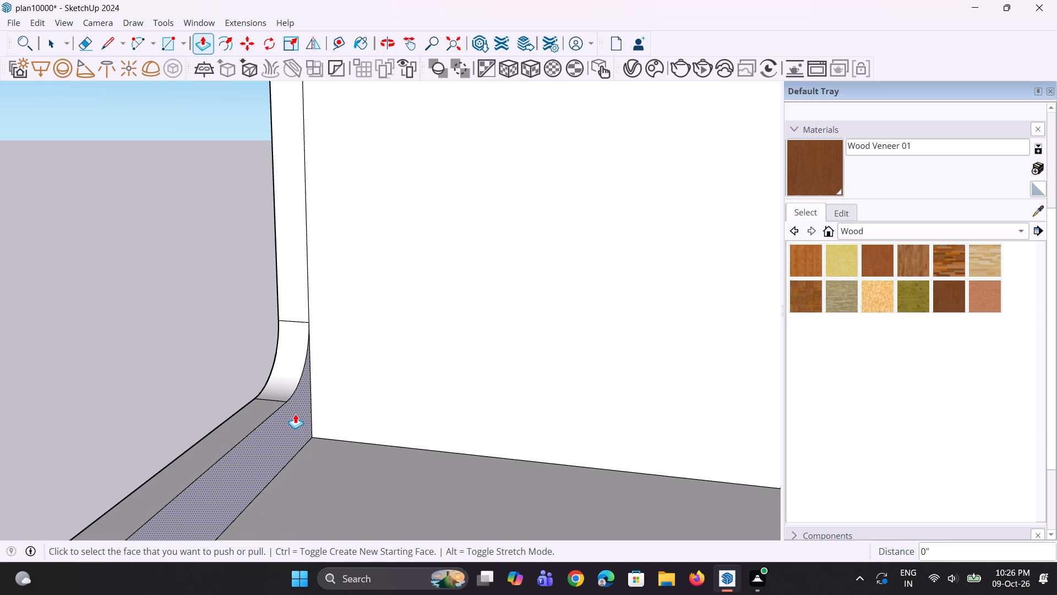
click(279, 448)
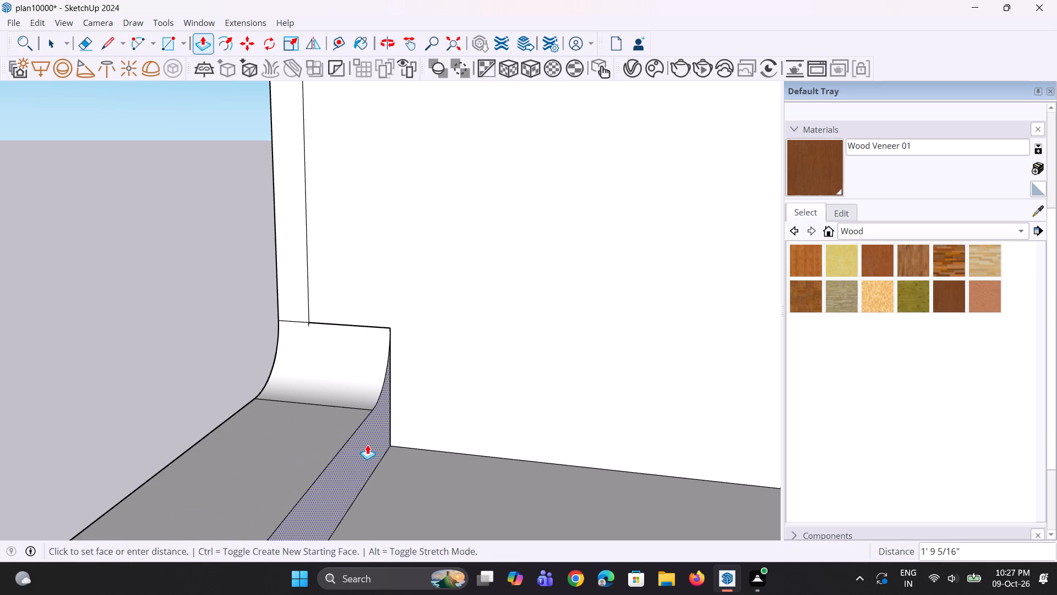
click(367, 445)
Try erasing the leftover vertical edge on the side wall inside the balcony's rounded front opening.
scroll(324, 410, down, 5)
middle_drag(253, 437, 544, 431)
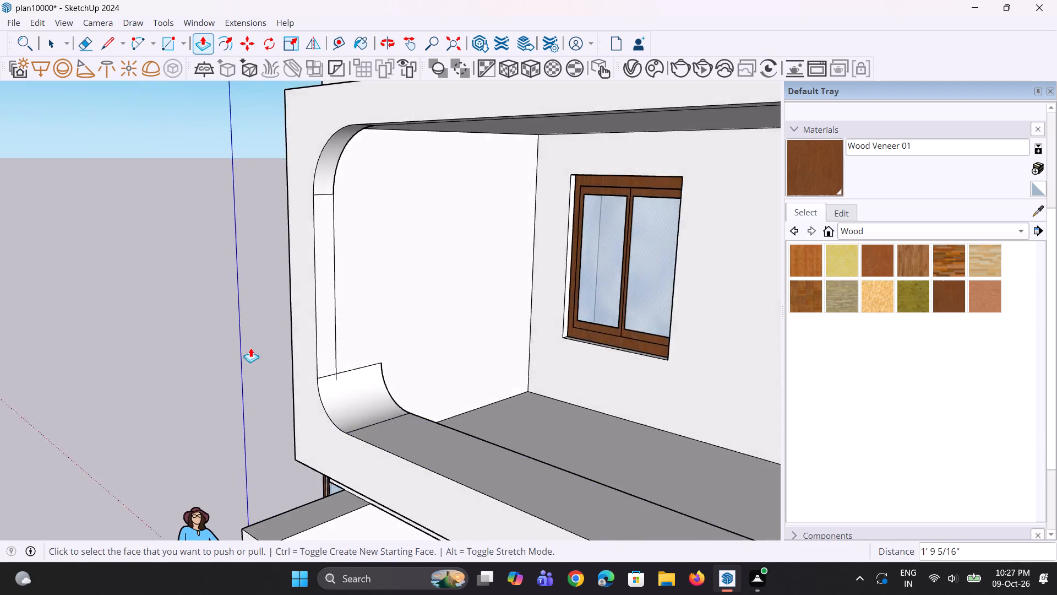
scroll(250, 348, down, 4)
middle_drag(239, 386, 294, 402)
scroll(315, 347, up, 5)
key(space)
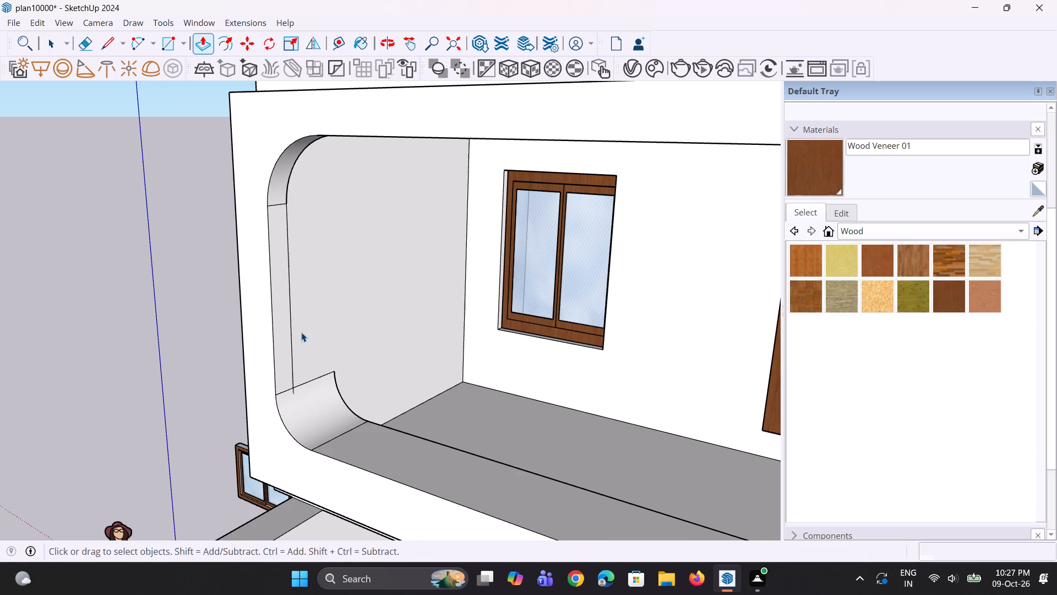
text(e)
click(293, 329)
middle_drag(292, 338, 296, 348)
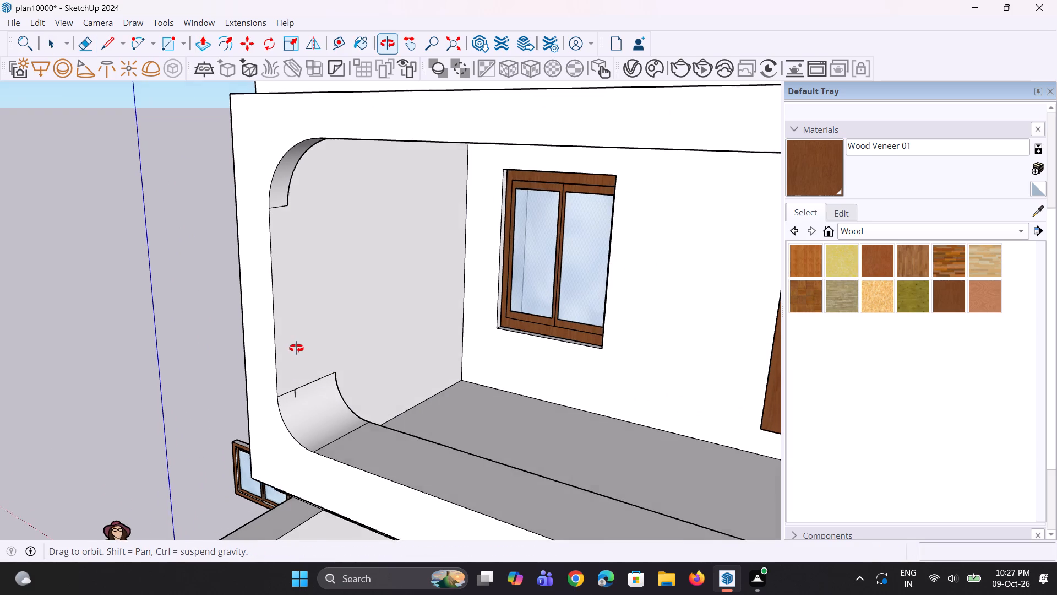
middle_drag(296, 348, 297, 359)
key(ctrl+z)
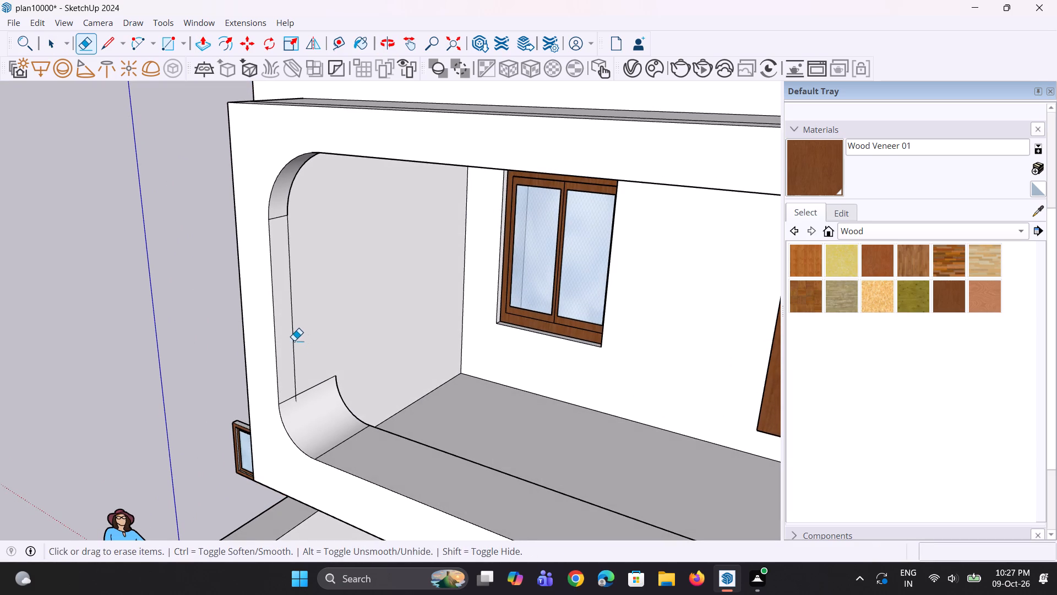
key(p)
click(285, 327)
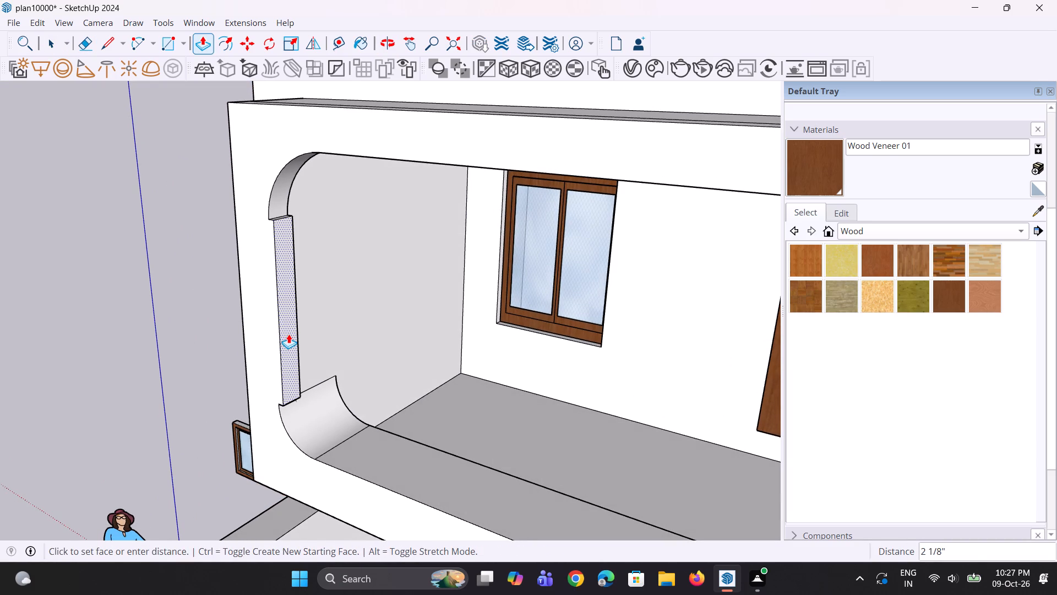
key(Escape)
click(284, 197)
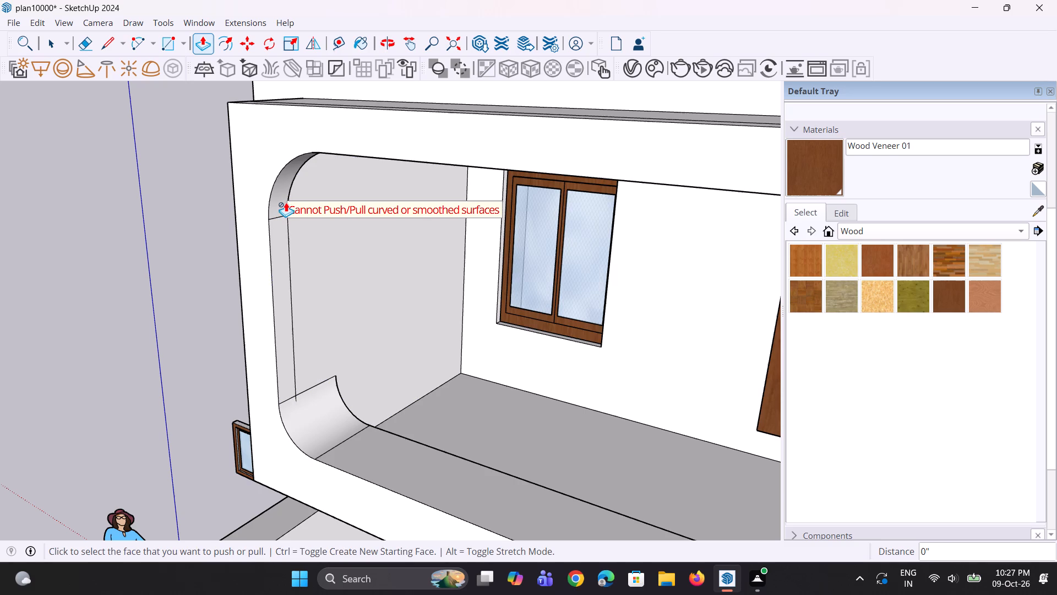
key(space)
Draw a horizontal line about 21' 5" long across the balcony's rounded opening, from one side's inner face to the other.
middle_drag(353, 376, 298, 362)
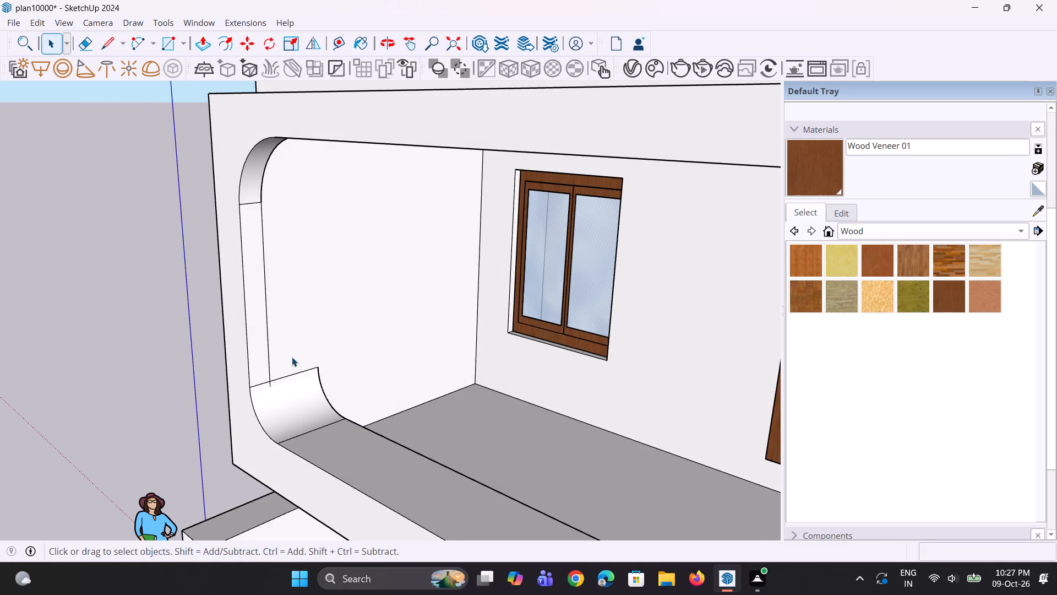
scroll(265, 377, down, 5)
middle_drag(265, 380, 421, 400)
scroll(198, 356, down, 4)
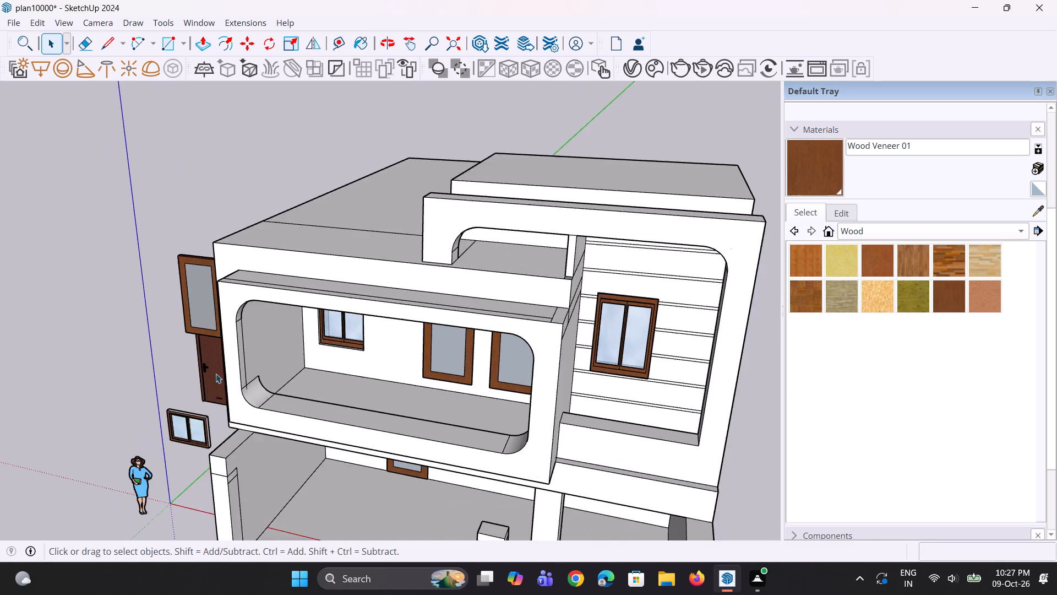
middle_drag(266, 372, 423, 296)
scroll(502, 345, up, 5)
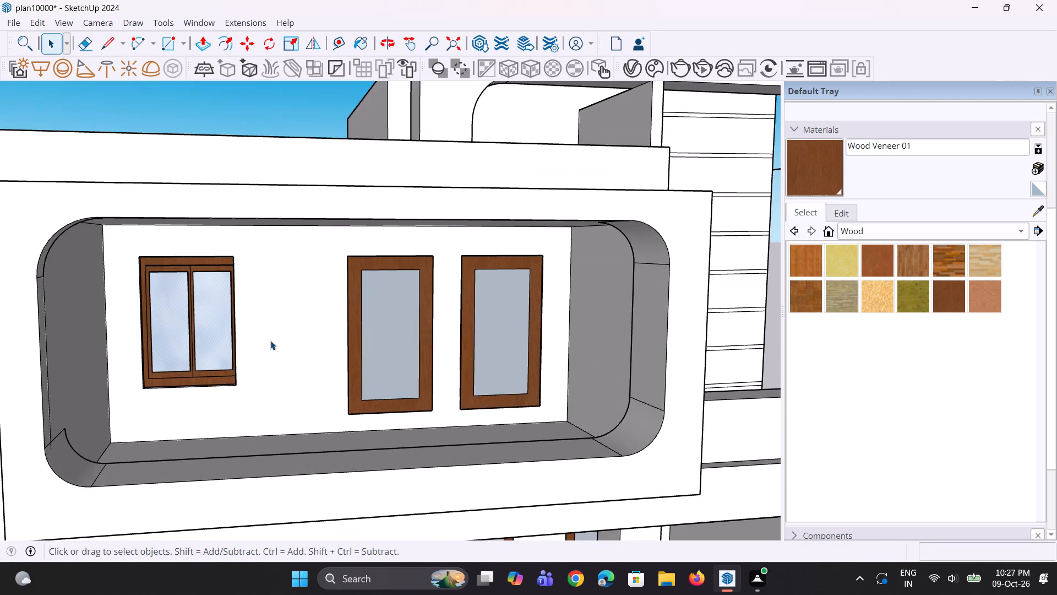
middle_drag(271, 344, 330, 335)
key(l)
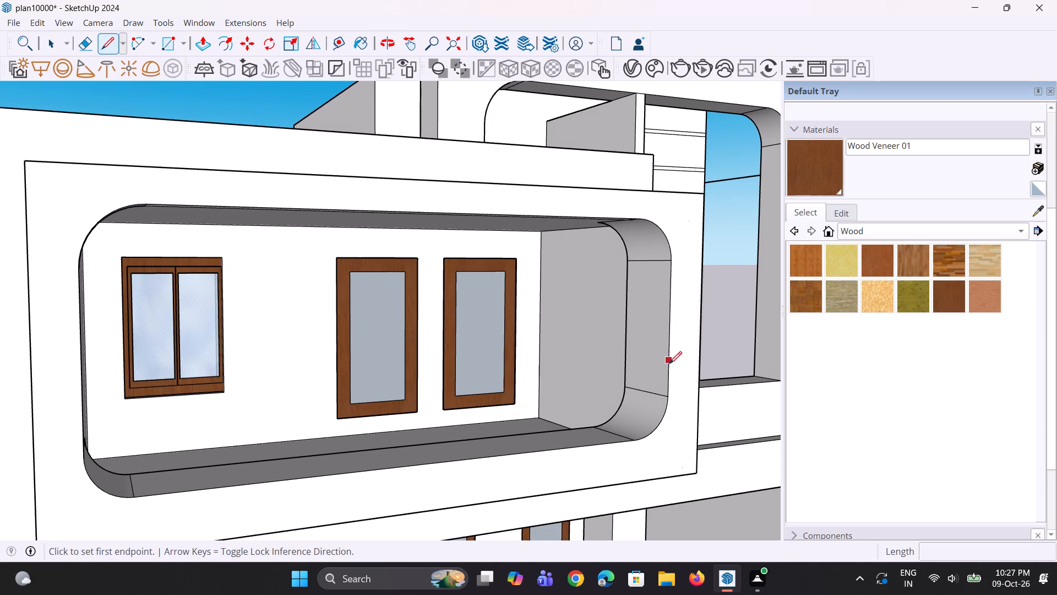
click(656, 370)
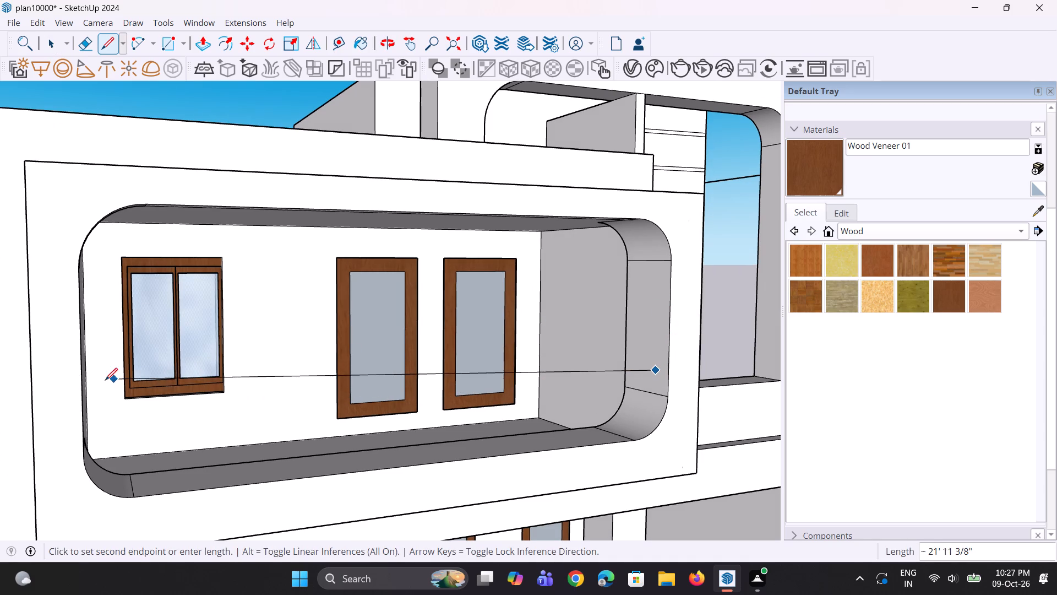
middle_drag(105, 385, 0, 413)
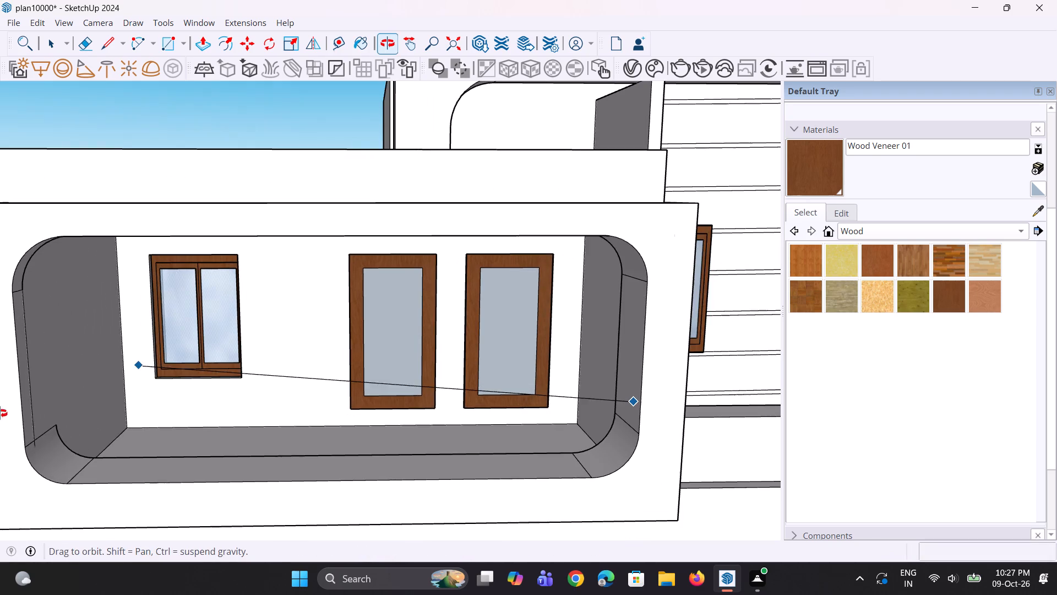
middle_drag(0, 413, 0, 413)
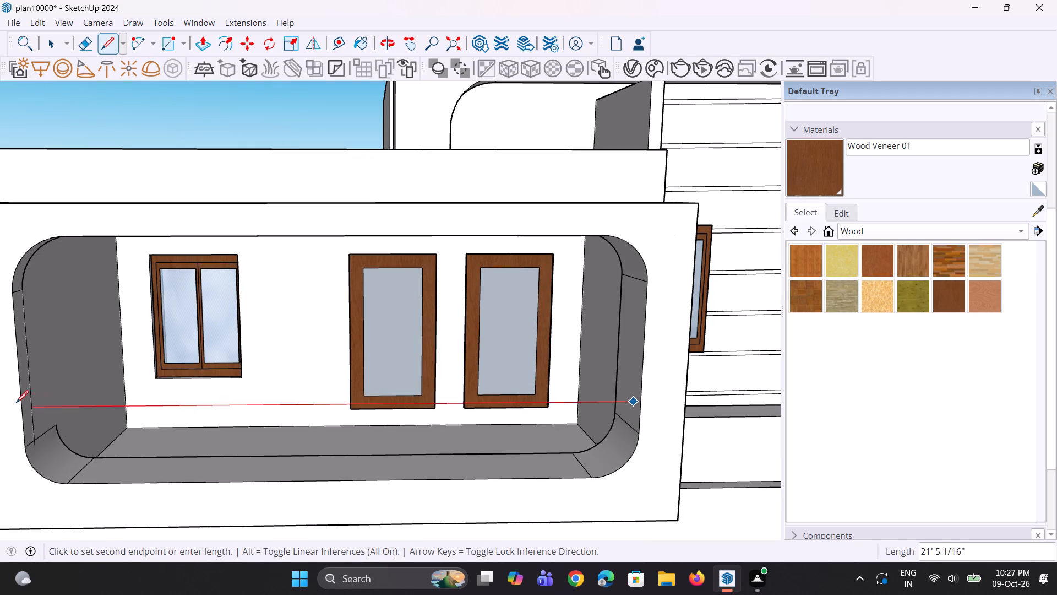
click(16, 402)
middle_drag(117, 433, 4, 445)
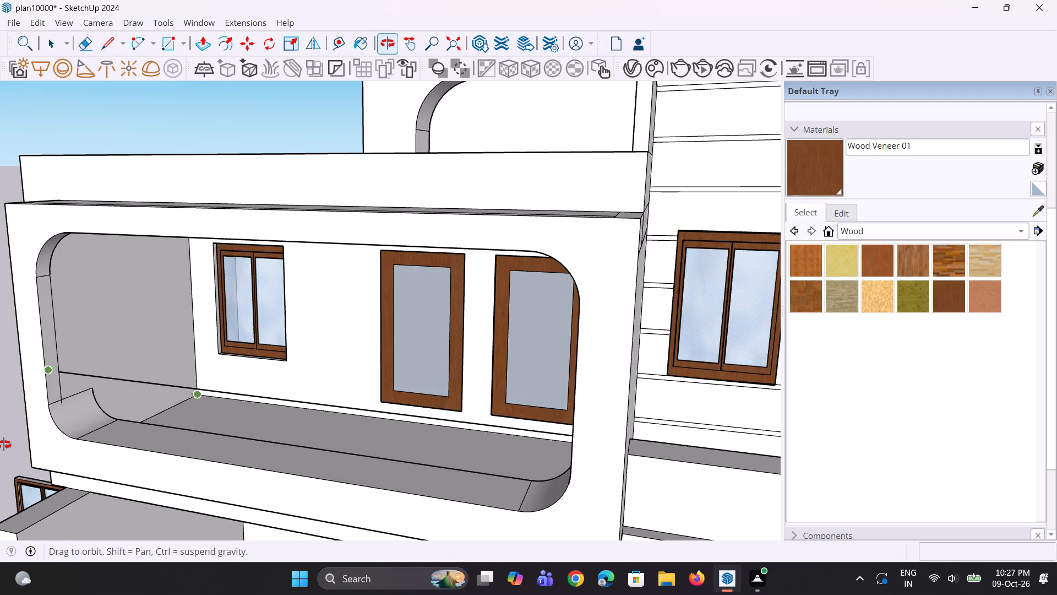
middle_drag(4, 445, 203, 418)
key(space)
key(space)
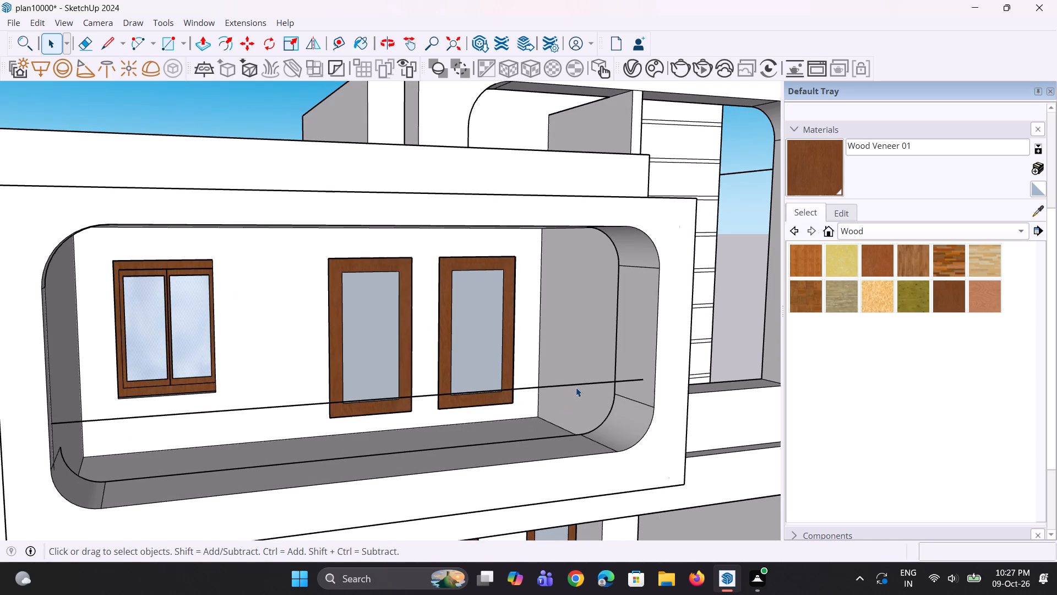
Copy the horizontal line across the balcony opening about 9 1/16" straight down.
click(576, 387)
scroll(642, 389, up, 2)
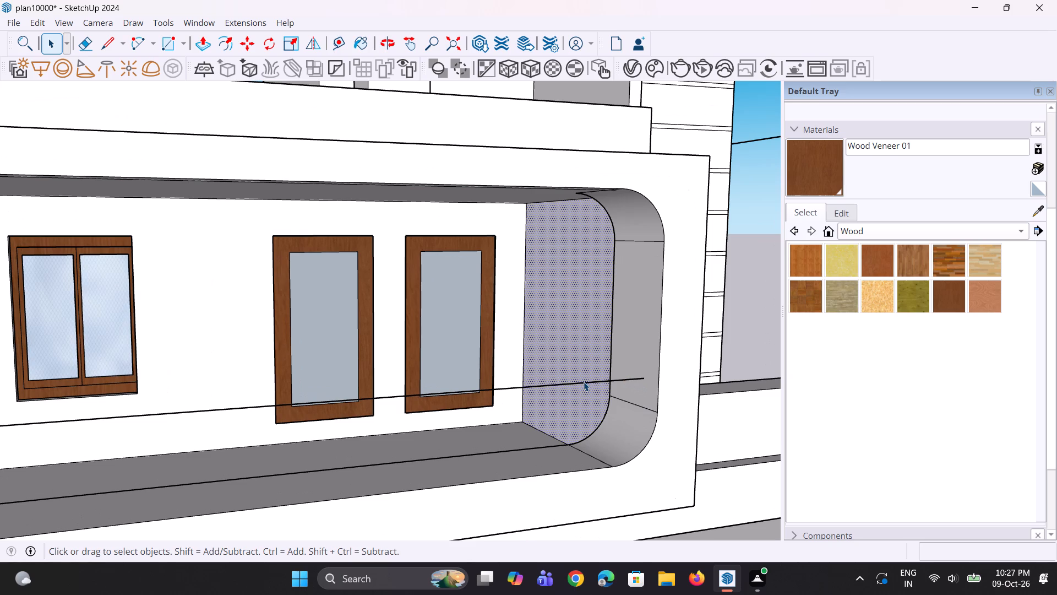
click(584, 382)
key(n)
key(m)
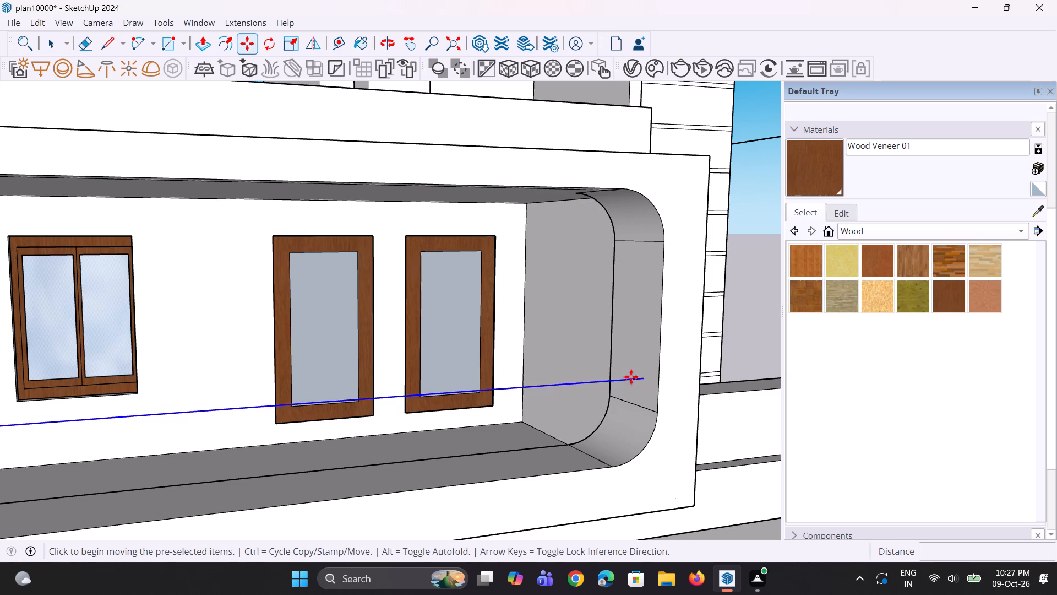
click(642, 378)
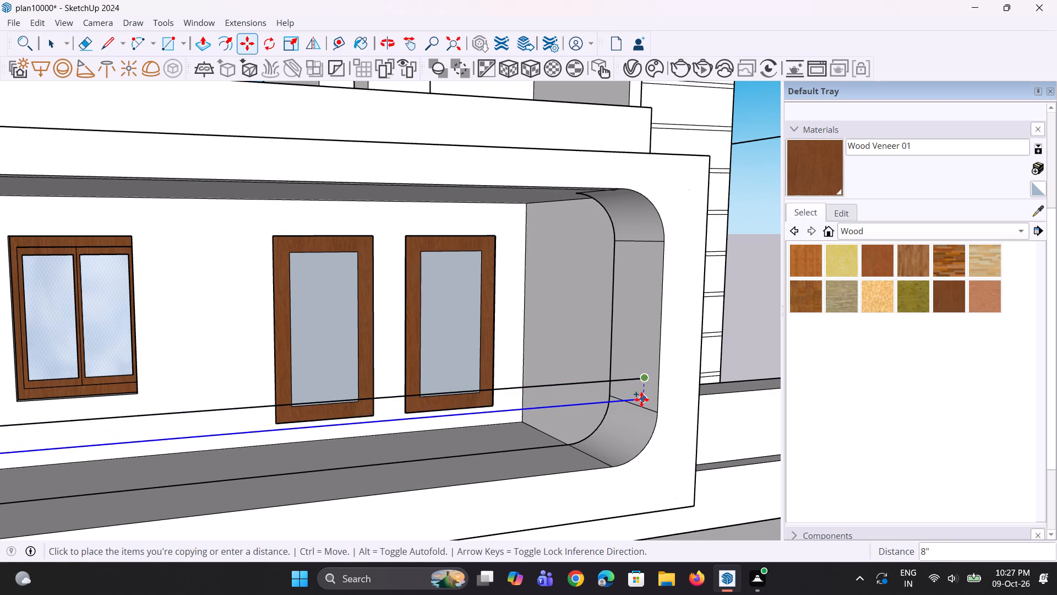
click(642, 402)
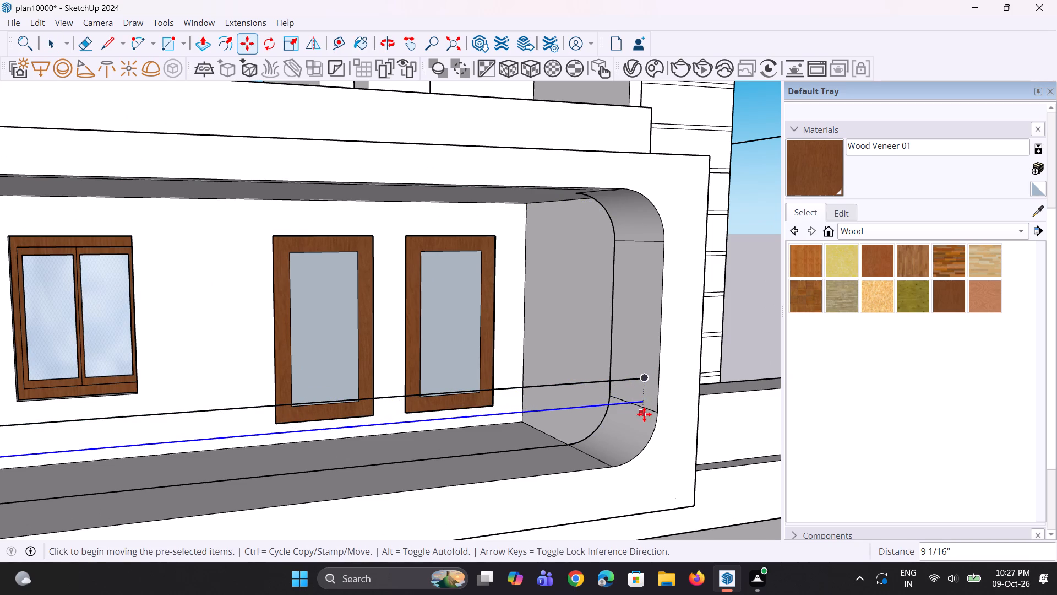
scroll(639, 424, up, 2)
middle_click(639, 424)
key(space)
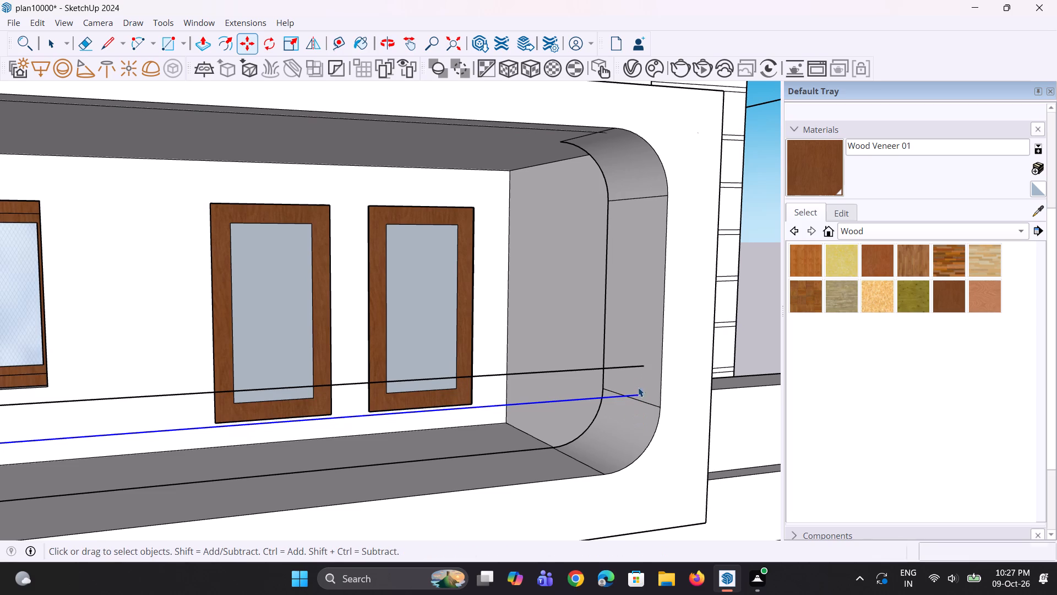
Copy the original horizontal line straight up to form a third, topmost line across the balcony opening.
click(631, 369)
scroll(638, 366, up, 2)
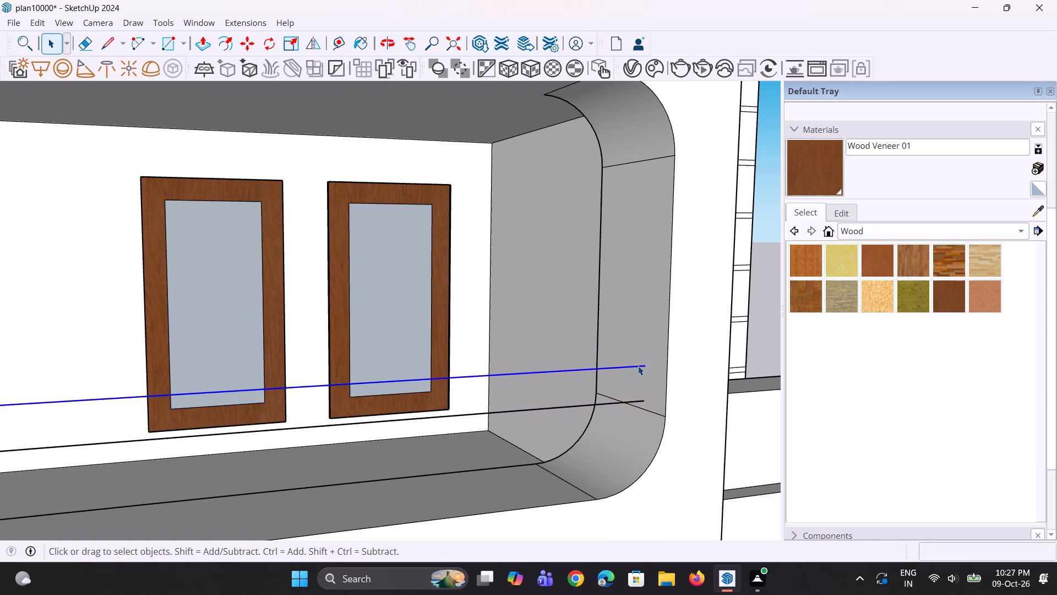
key(m)
click(650, 361)
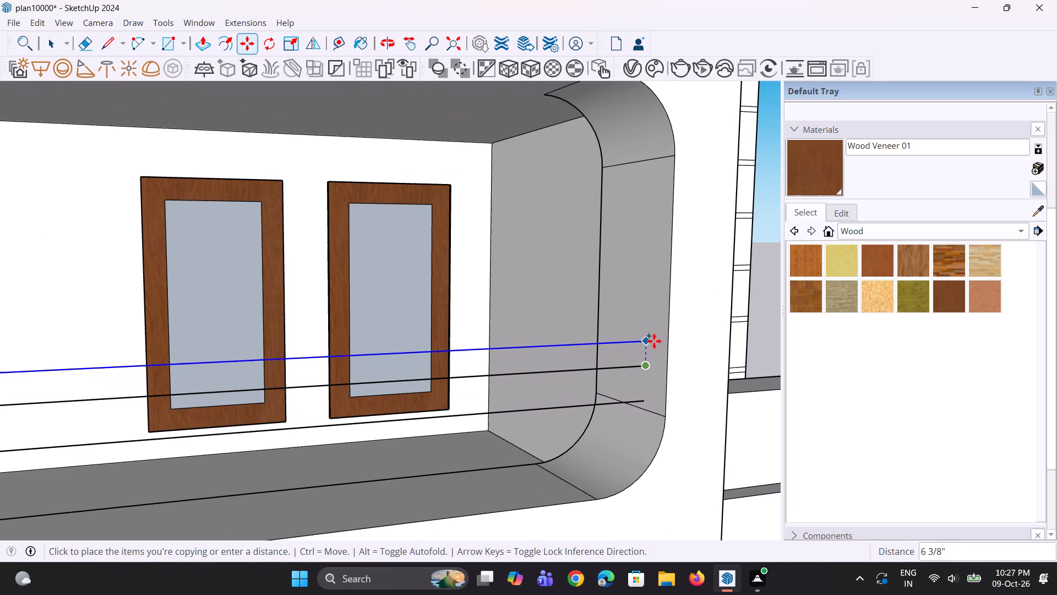
click(654, 334)
middle_click(644, 377)
key(space)
Draw a small circle centred on the topmost line's end, on the inner side face of the balcony opening.
scroll(643, 346, up, 1)
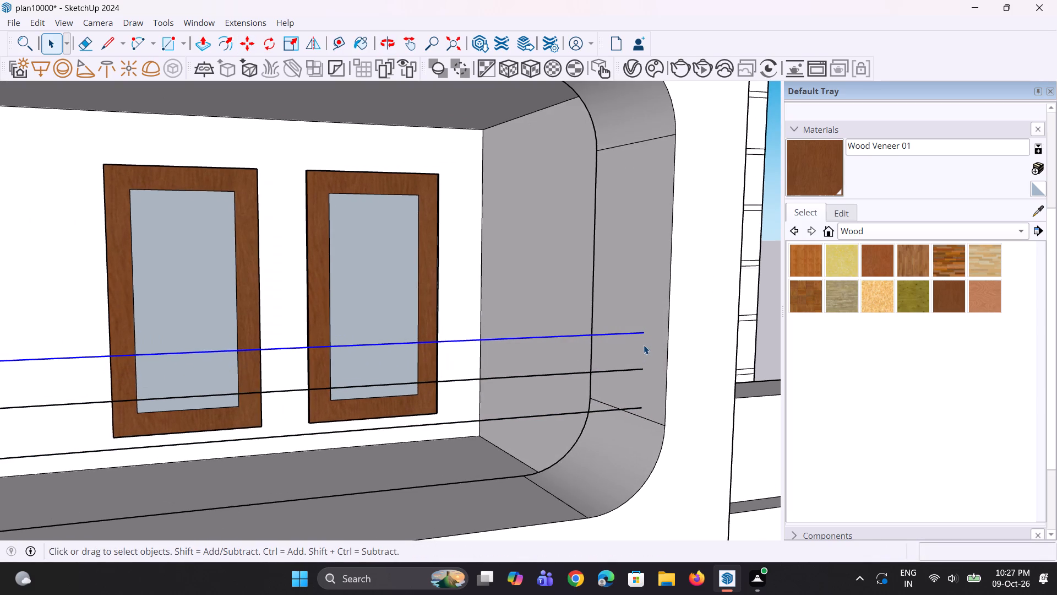
key(c)
scroll(653, 326, up, 4)
click(639, 339)
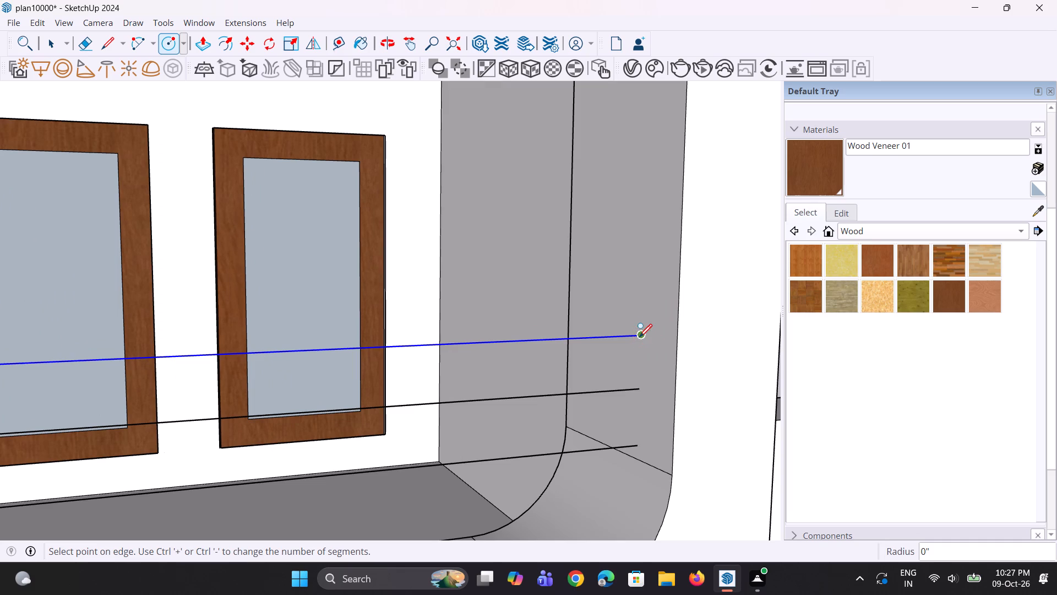
click(638, 324)
key(space)
key(space)
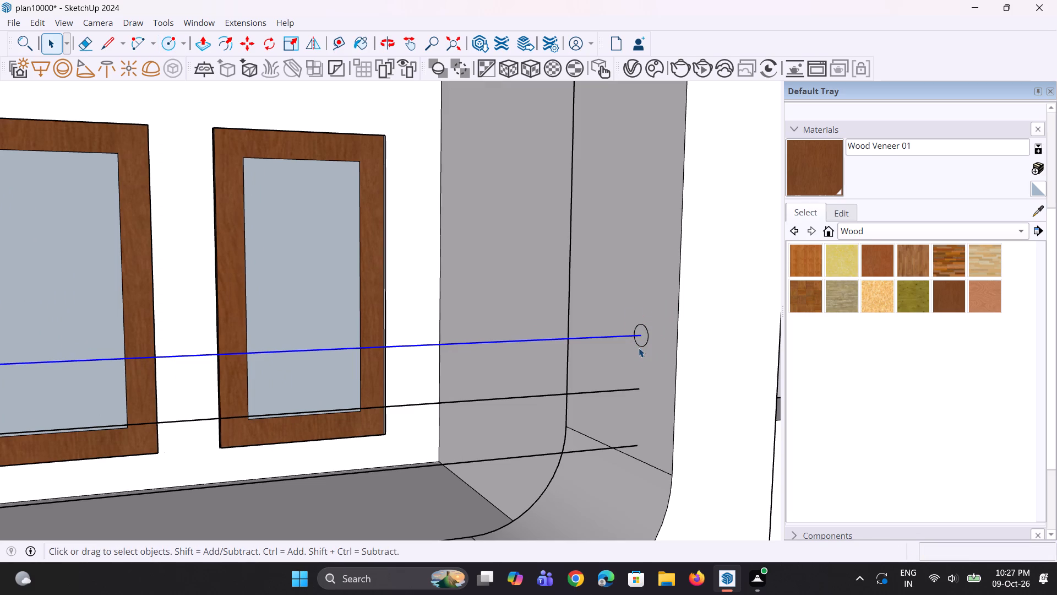
Copy the small circle about 8 1/2" down onto the middle line's end, and that copy about 8 5/16" down onto the lowest line's end.
click(640, 342)
scroll(646, 343, up, 2)
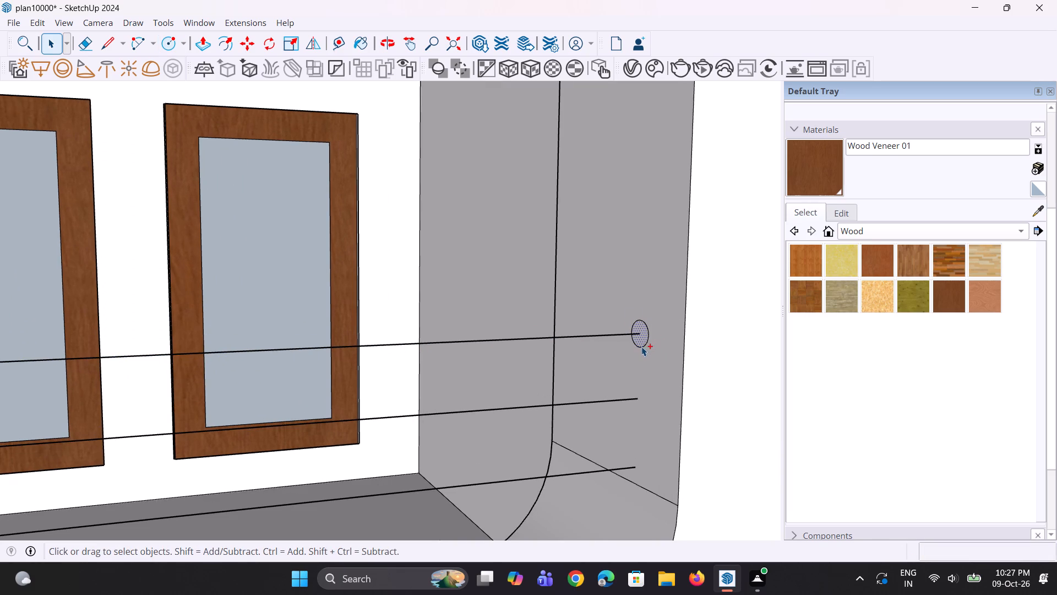
key(m)
click(637, 348)
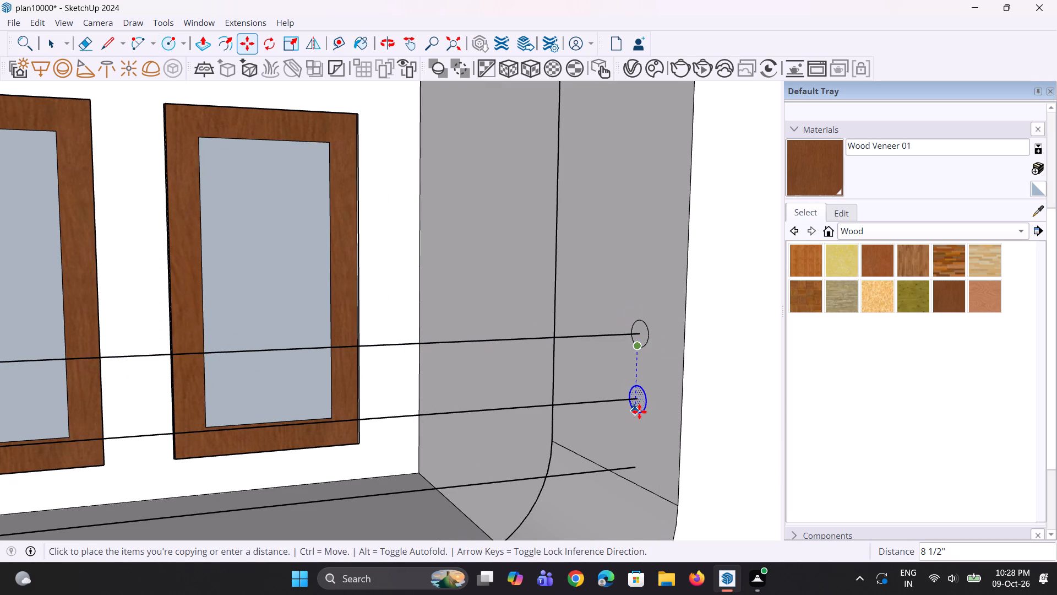
click(639, 412)
key(m)
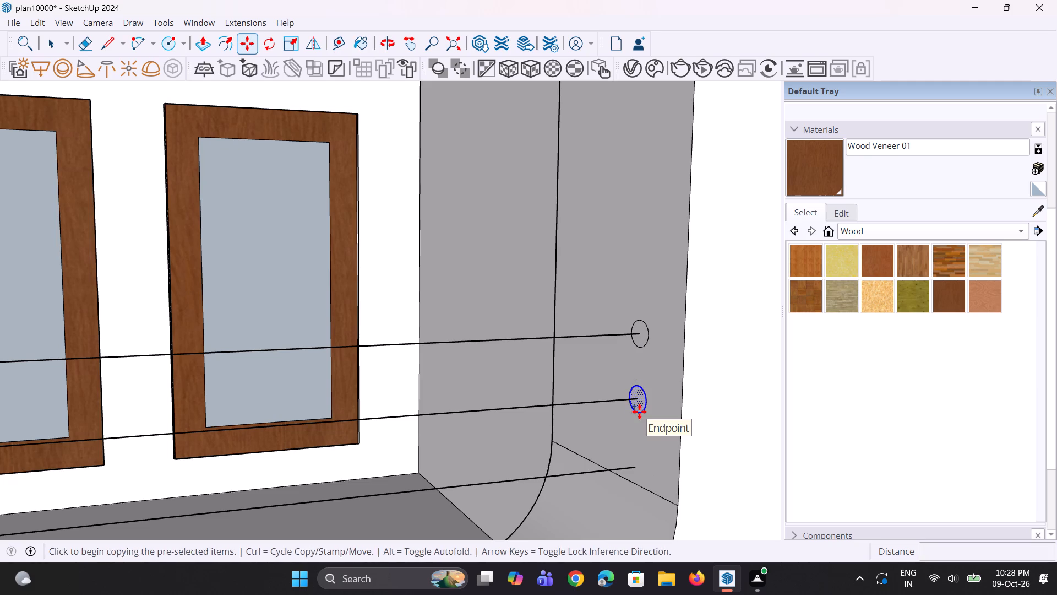
click(639, 412)
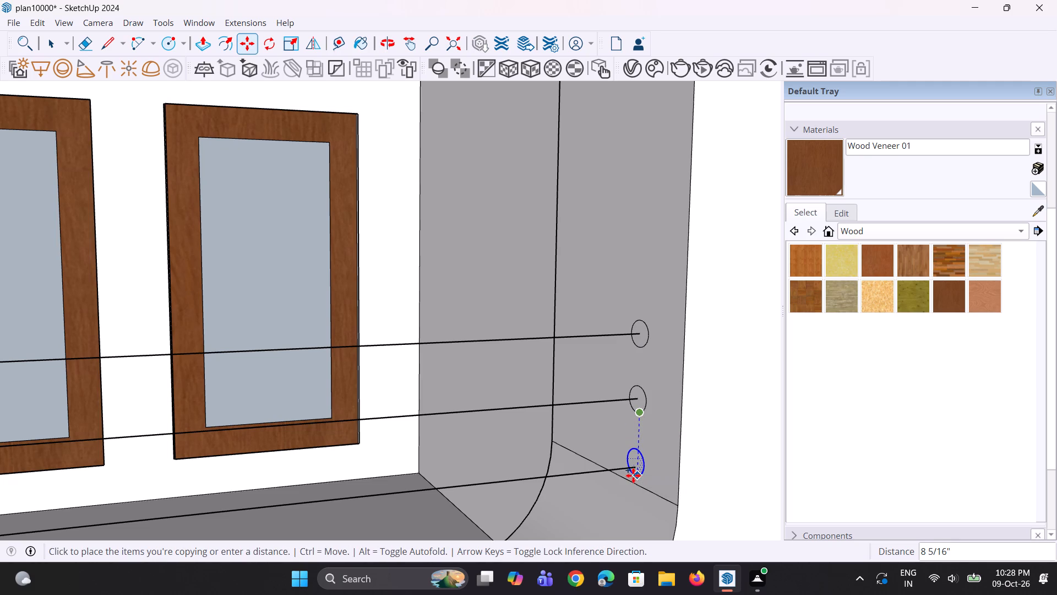
click(633, 475)
scroll(636, 490, up, 1)
middle_drag(638, 490, 606, 448)
key(space)
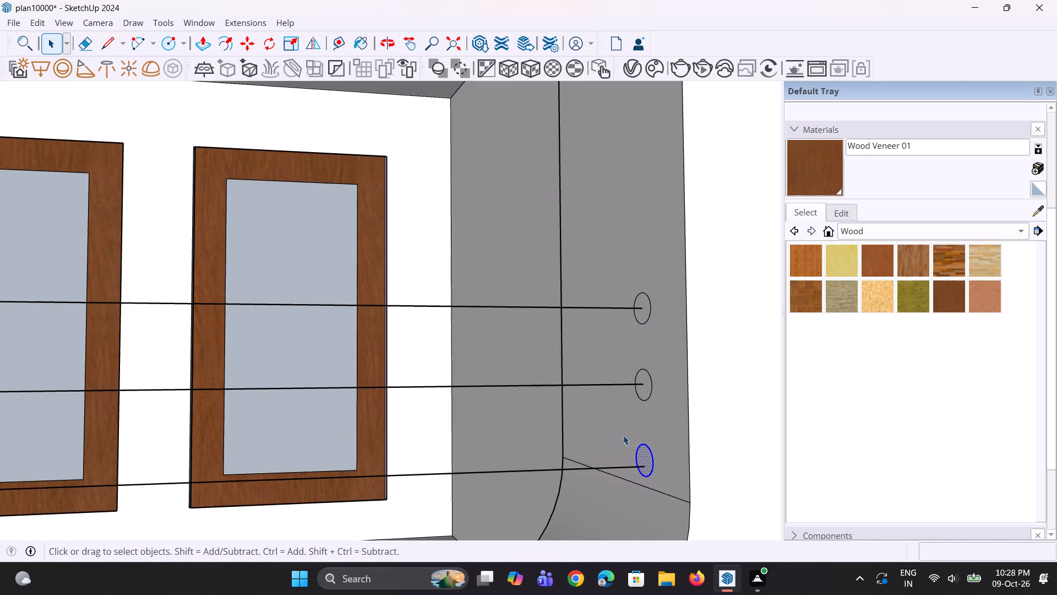
Extrude the top circle along the topmost horizontal line with Follow Me to form a round rail across the balcony opening.
key(space)
click(603, 310)
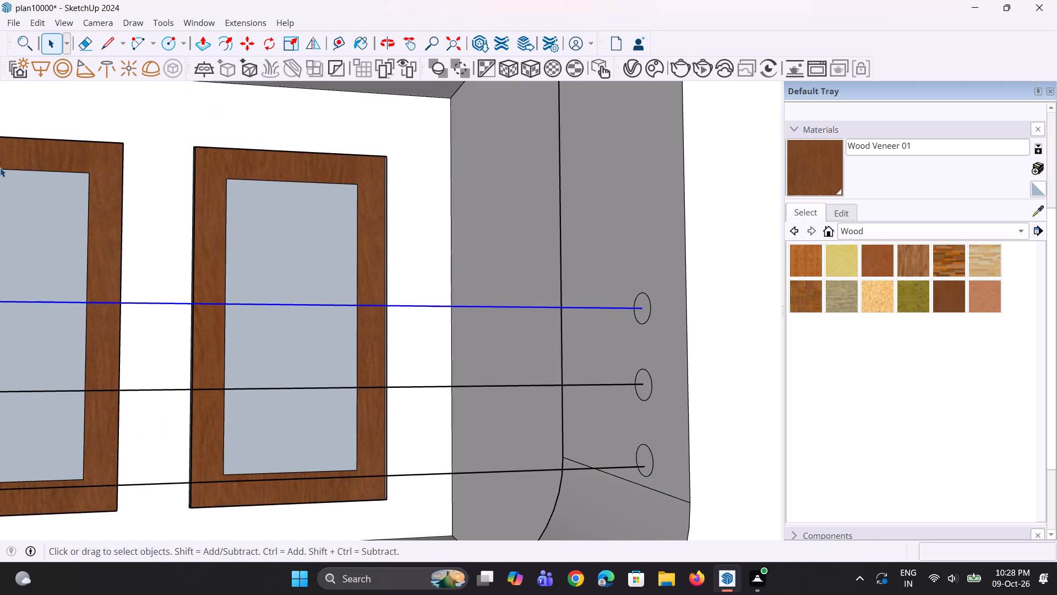
click(25, 47)
key(d)
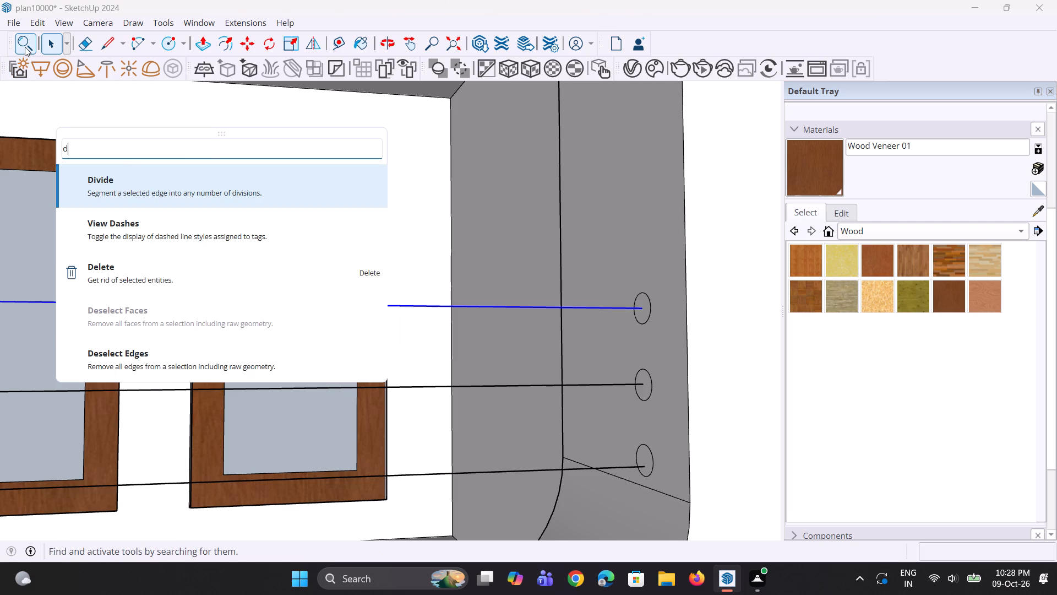
key(BackSpace)
text(fo)
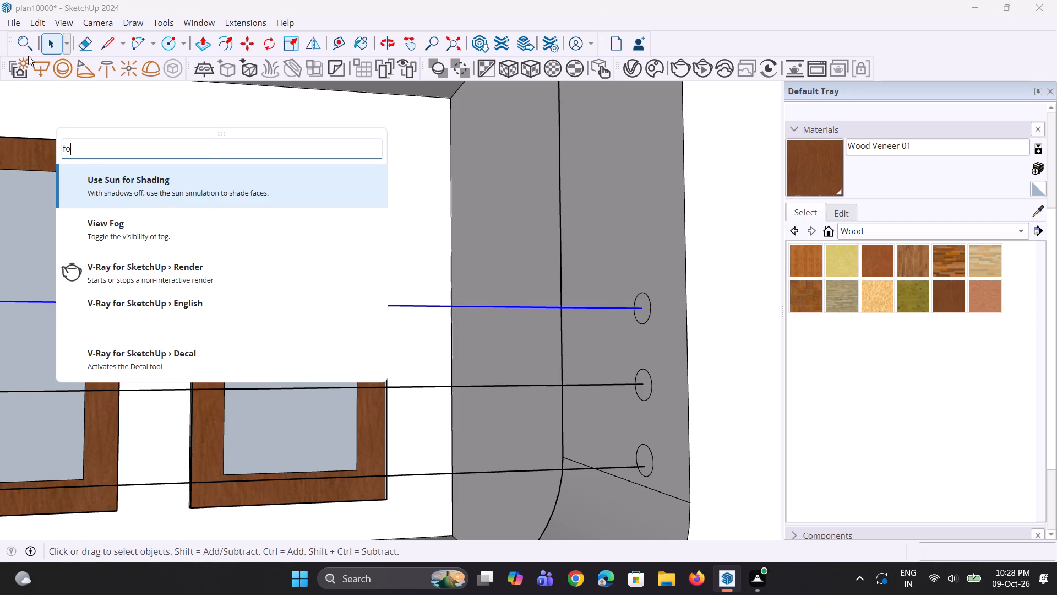
key(l)
key(l)
click(113, 182)
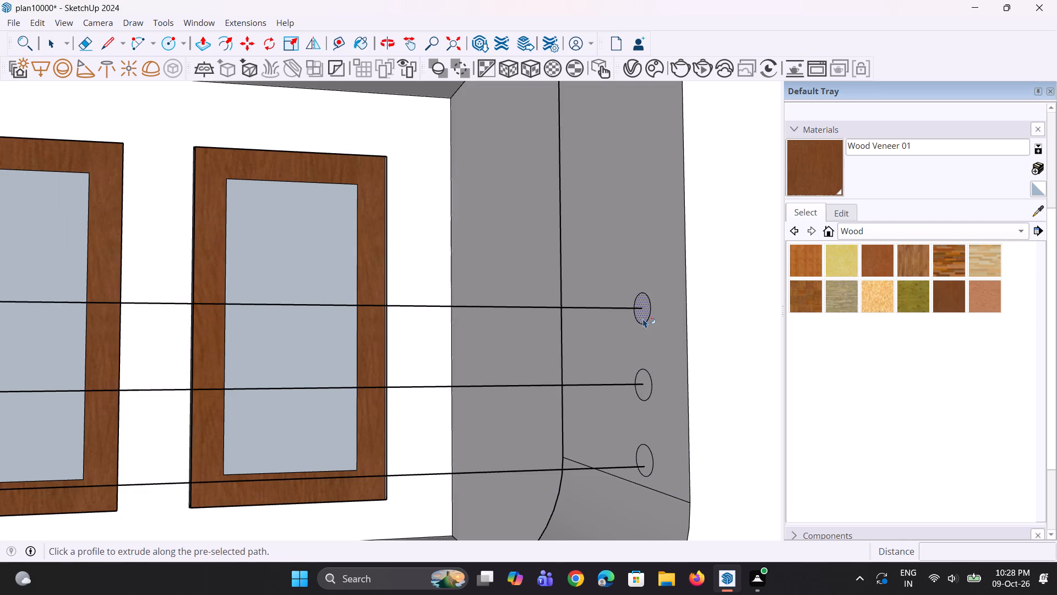
click(643, 318)
middle_drag(607, 387, 604, 434)
Extrude the middle circle along the middle horizontal line with Follow Me to form the second round balcony rail.
key(space)
key(space)
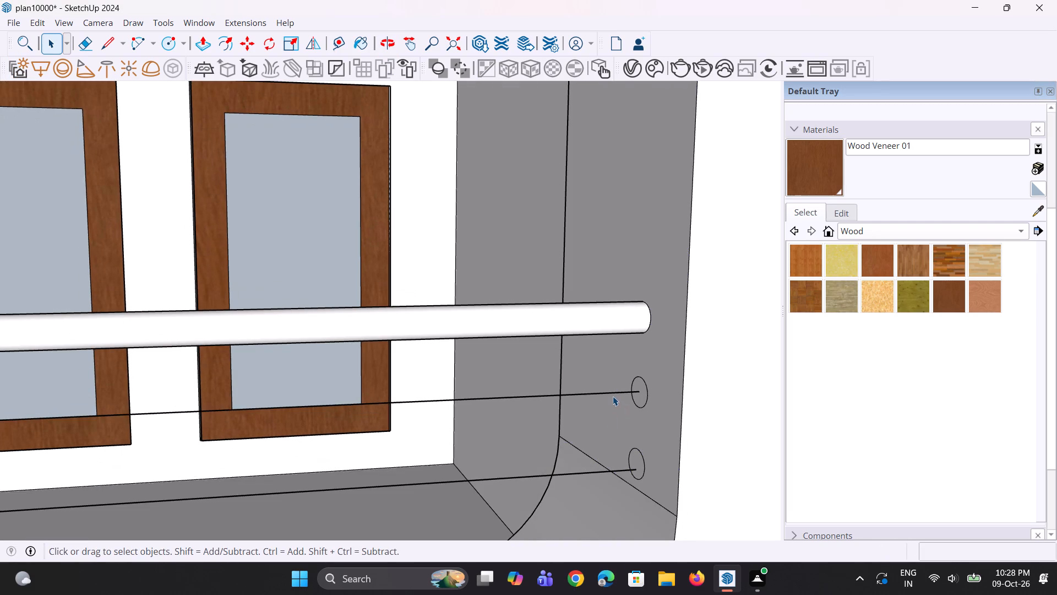
click(613, 396)
click(584, 397)
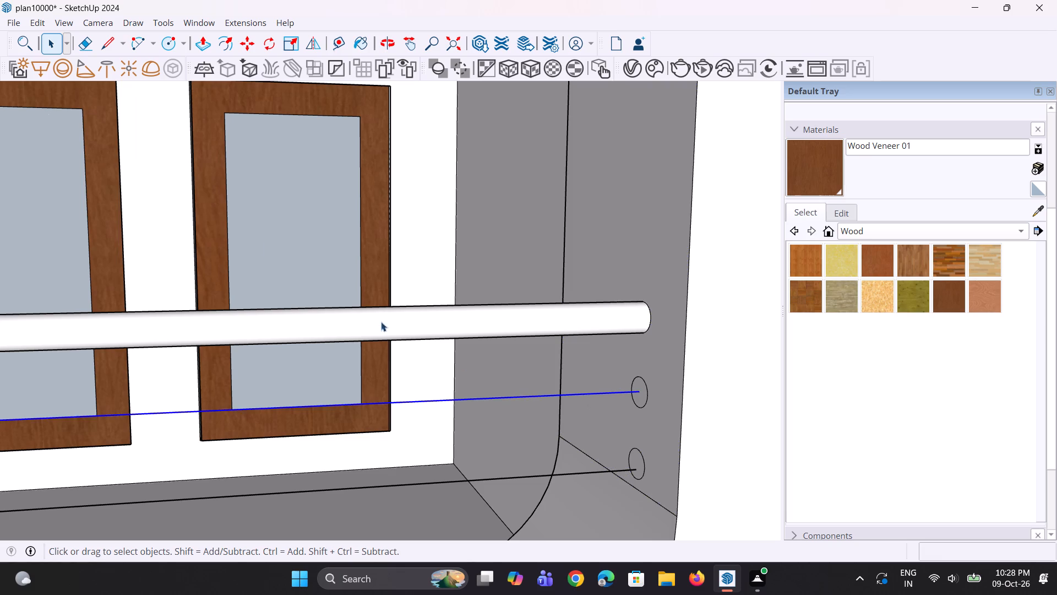
click(13, 20)
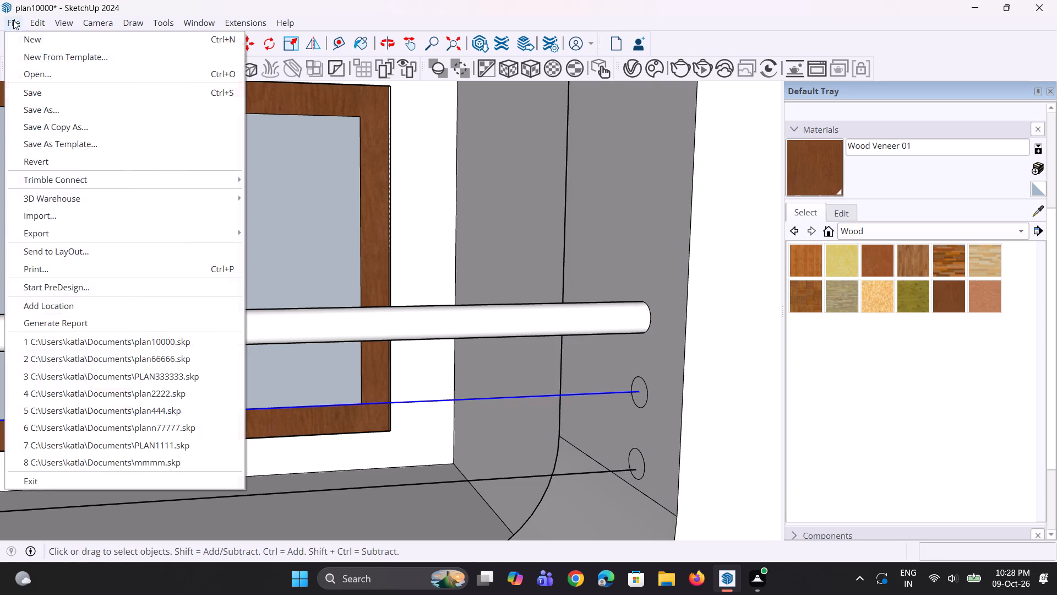
click(324, 164)
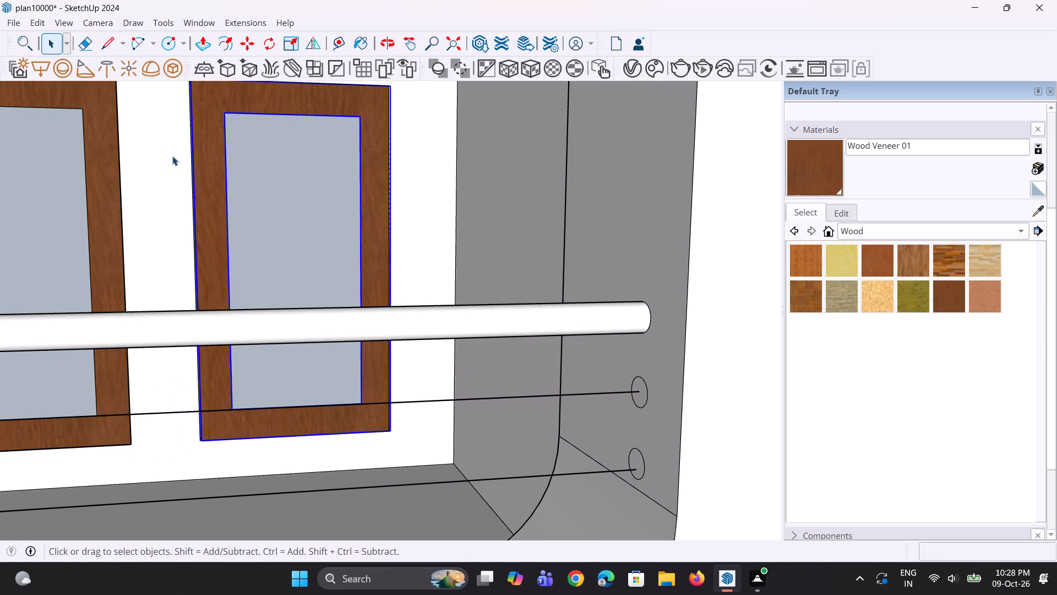
click(586, 397)
click(584, 393)
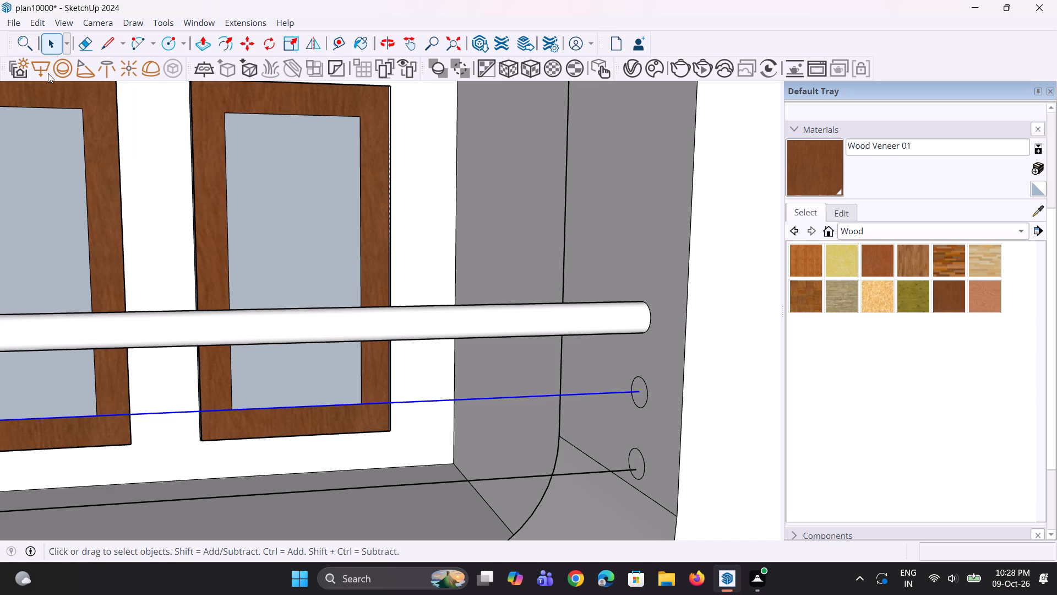
click(28, 52)
key(f)
key(o)
key(l)
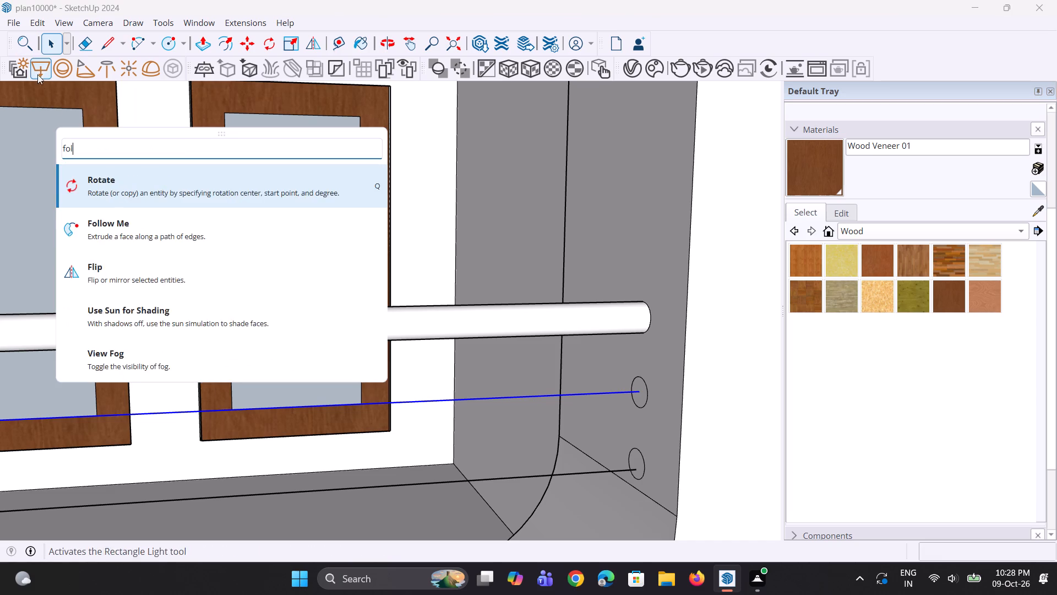
key(l)
drag(115, 182, 120, 191)
scroll(575, 373, up, 2)
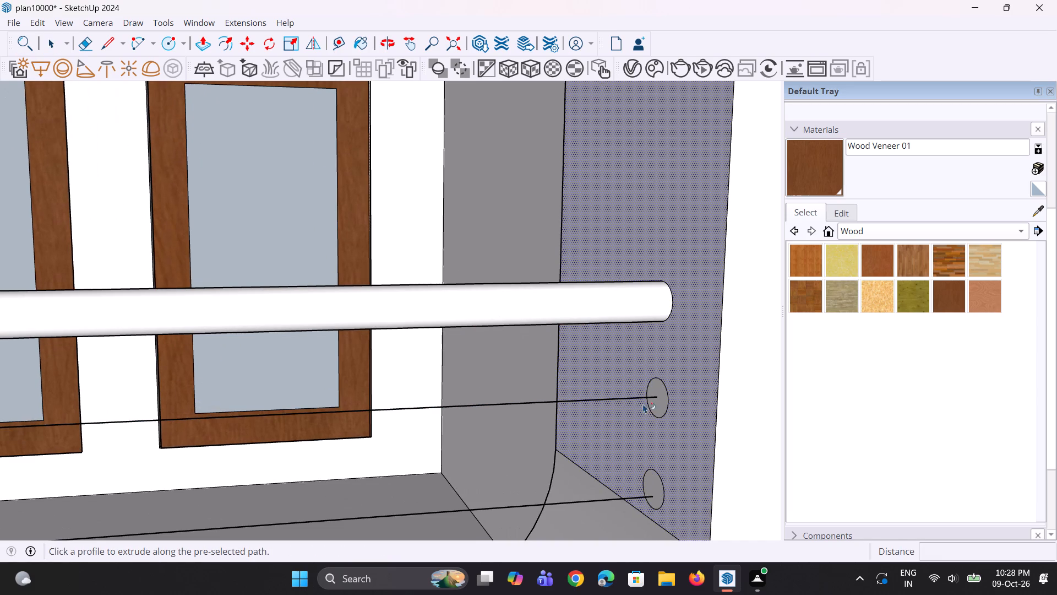
click(656, 405)
Extrude the lowest circle along the lowest horizontal line with Follow Me to form the third round balcony rail.
scroll(633, 387, down, 10)
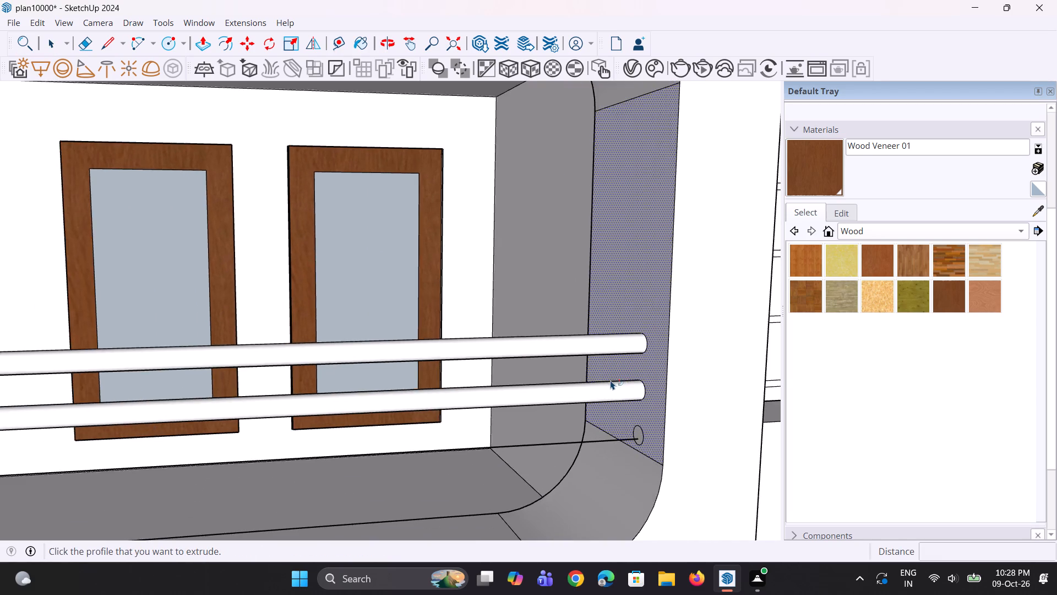
scroll(611, 380, down, 2)
middle_drag(549, 420, 536, 438)
scroll(603, 447, up, 5)
key(space)
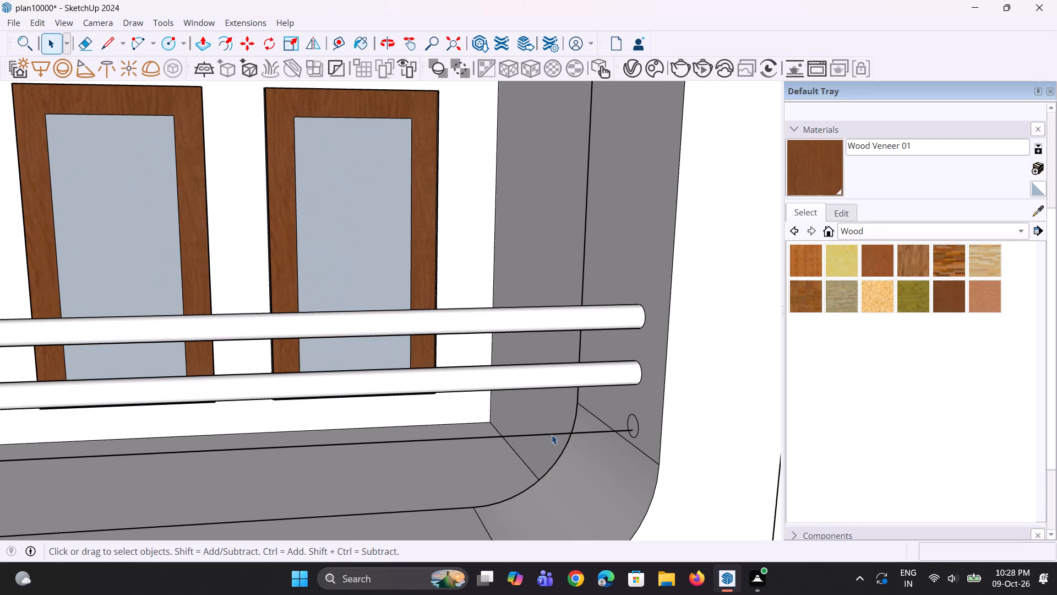
click(553, 435)
click(28, 35)
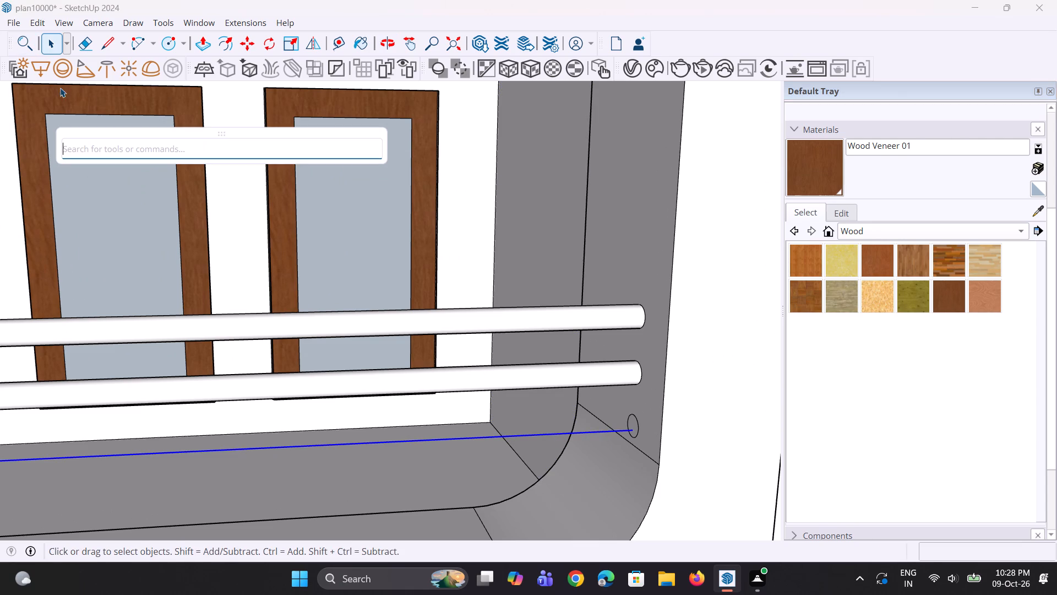
text(fo)
key(l)
key(l)
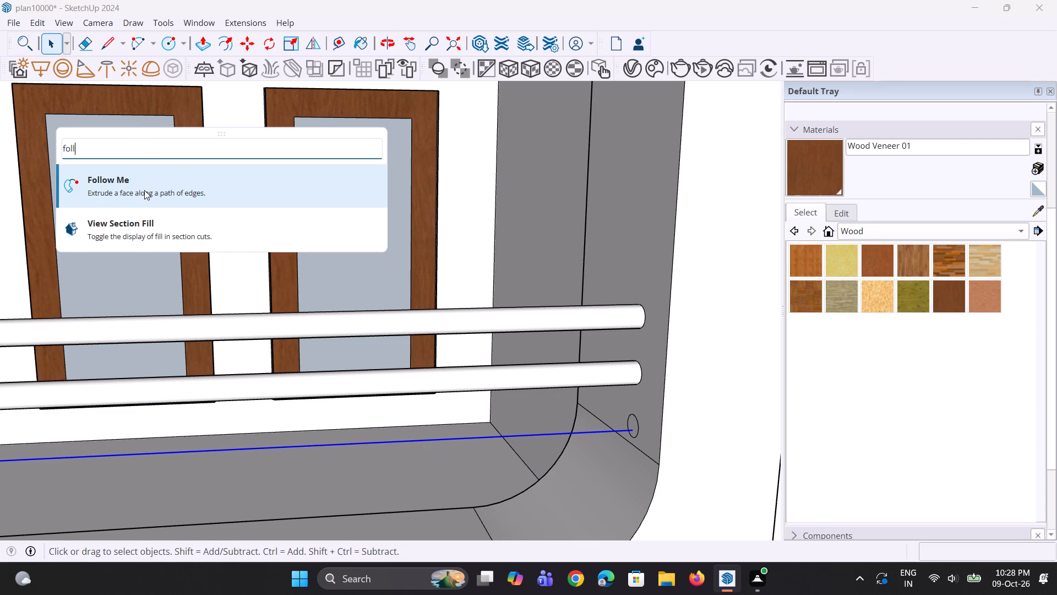
click(144, 190)
scroll(617, 430, up, 2)
click(635, 426)
Examine the three balcony rails in the context of the whole house facade from several angles.
scroll(635, 424, down, 3)
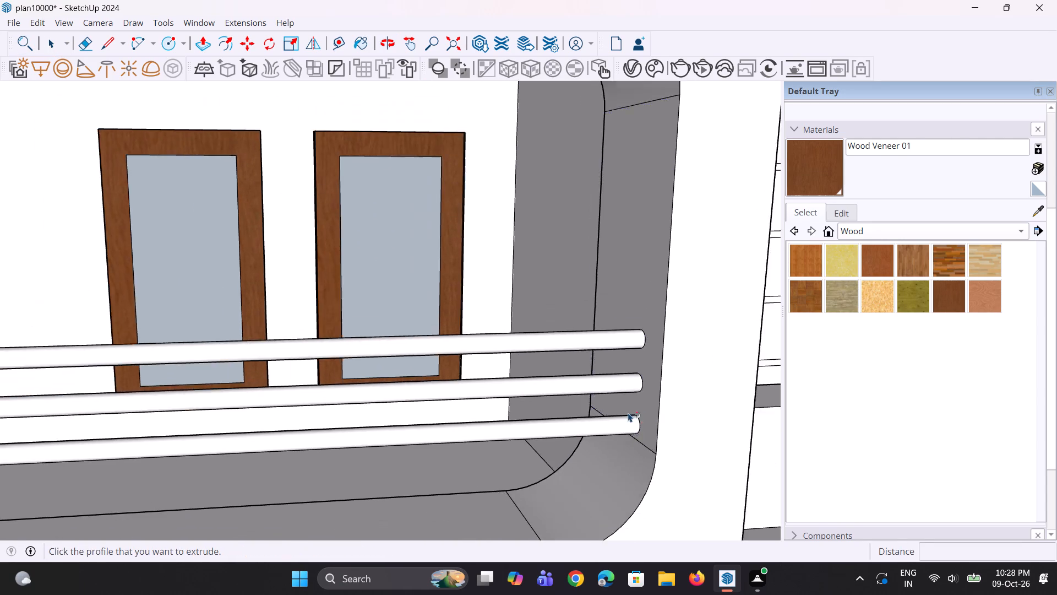
scroll(628, 413, down, 10)
middle_drag(495, 366, 464, 340)
scroll(459, 331, down, 7)
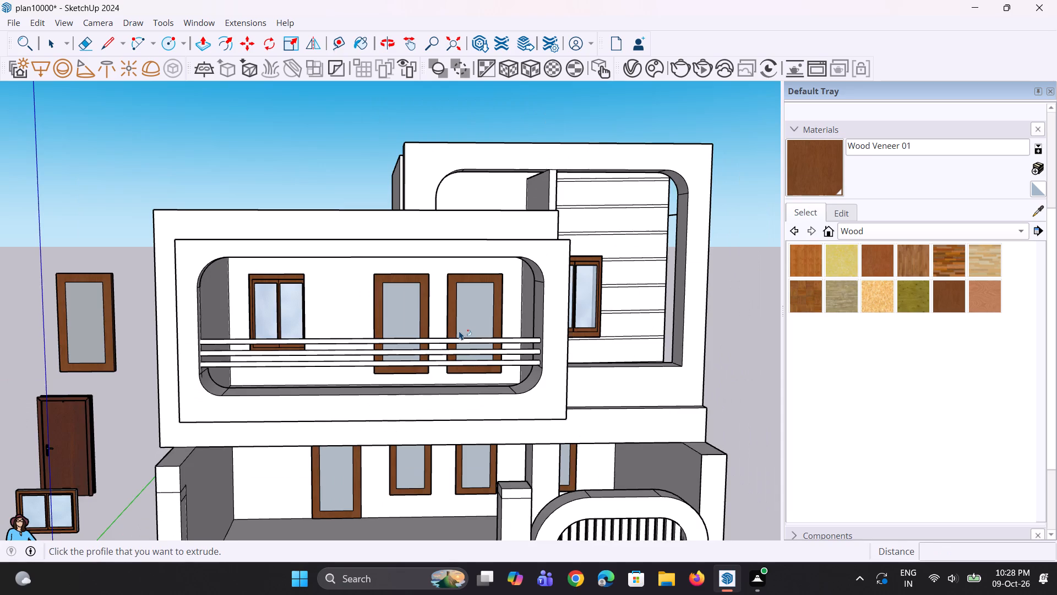
scroll(459, 331, down, 2)
middle_drag(459, 331, 534, 321)
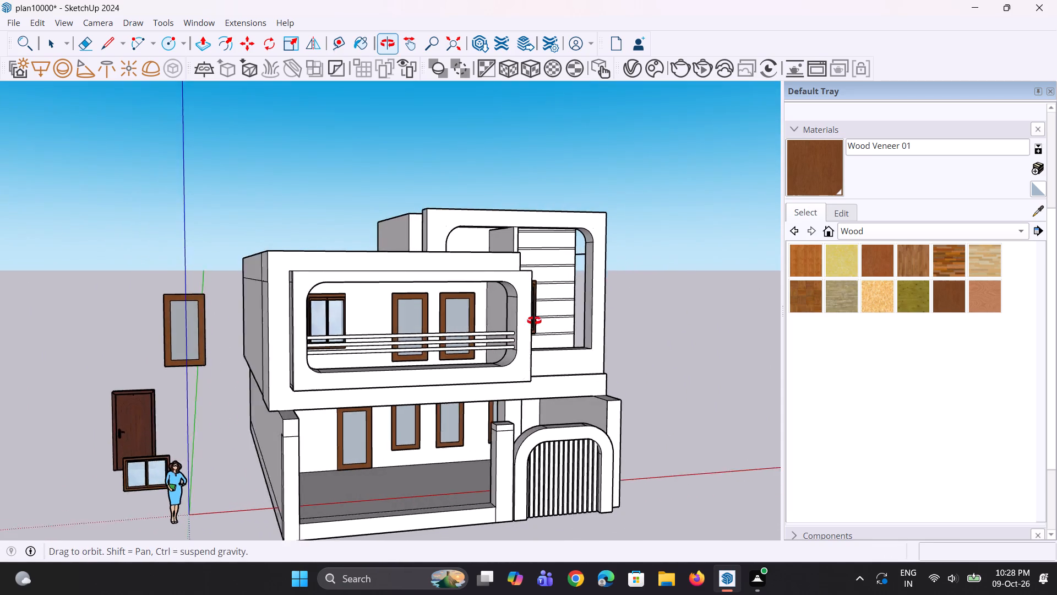
middle_drag(534, 321, 549, 317)
scroll(498, 345, up, 3)
scroll(492, 346, down, 4)
scroll(445, 341, down, 2)
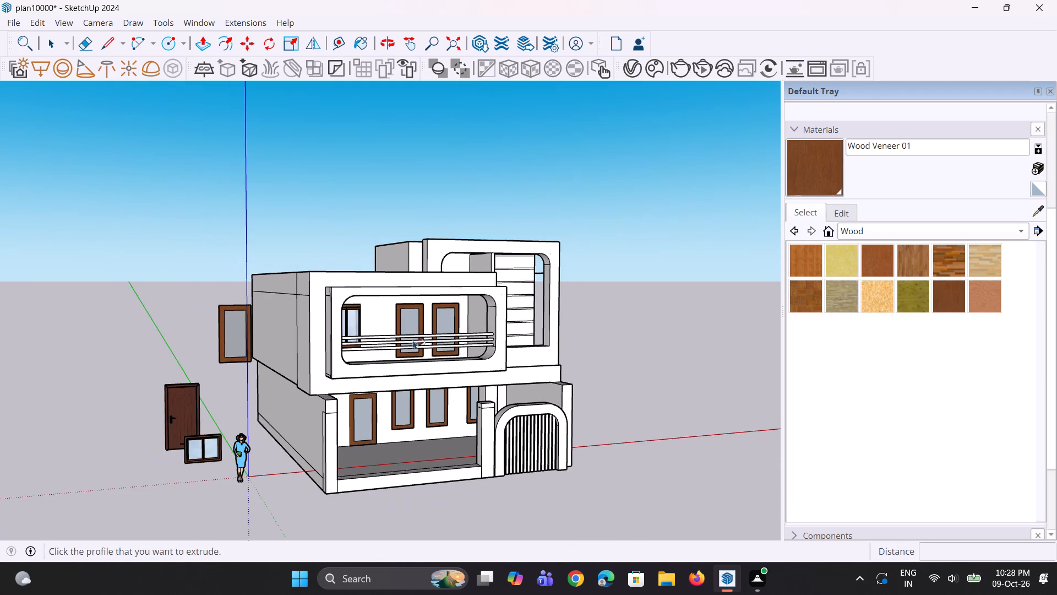
middle_drag(405, 340, 373, 346)
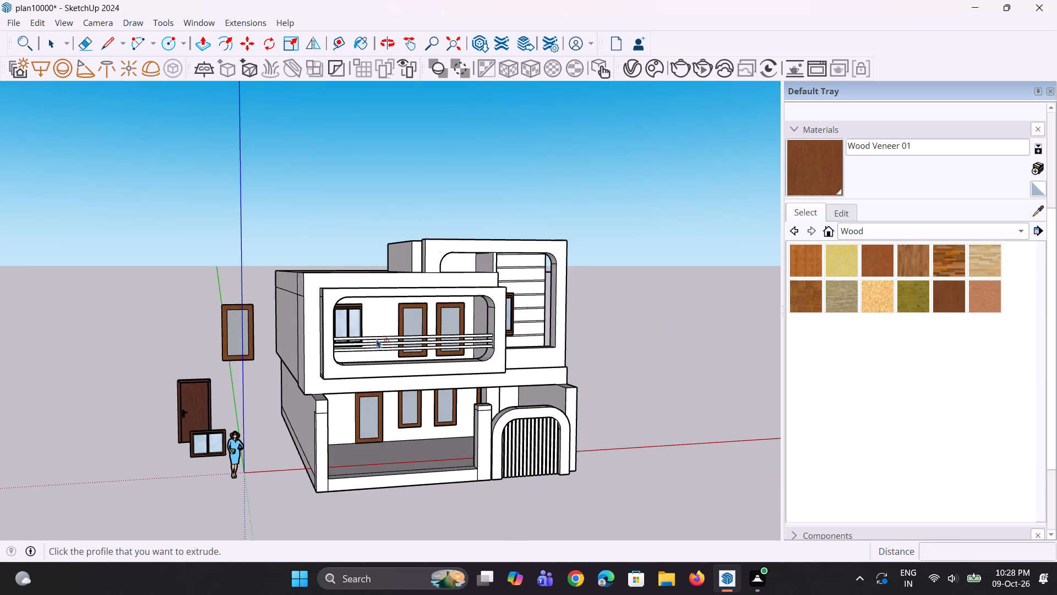
middle_drag(300, 435, 331, 434)
Draw a horizontal line about 20' 6" long below the lowest rail, between the balcony opening's two rounded lower corners.
scroll(438, 338, up, 4)
scroll(73, 302, up, 6)
middle_drag(591, 361, 680, 375)
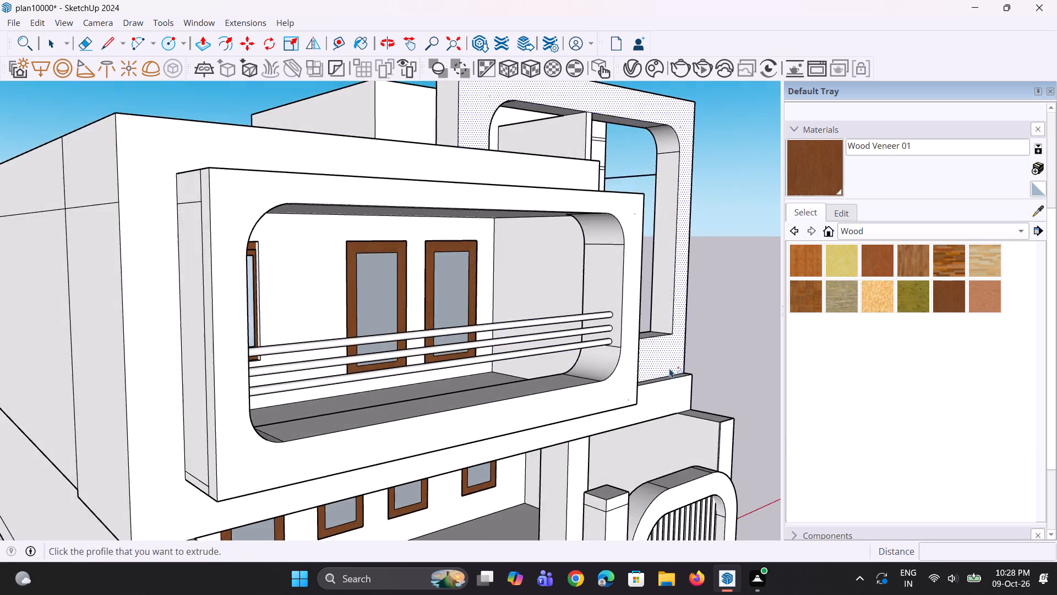
scroll(597, 366, up, 6)
key(l)
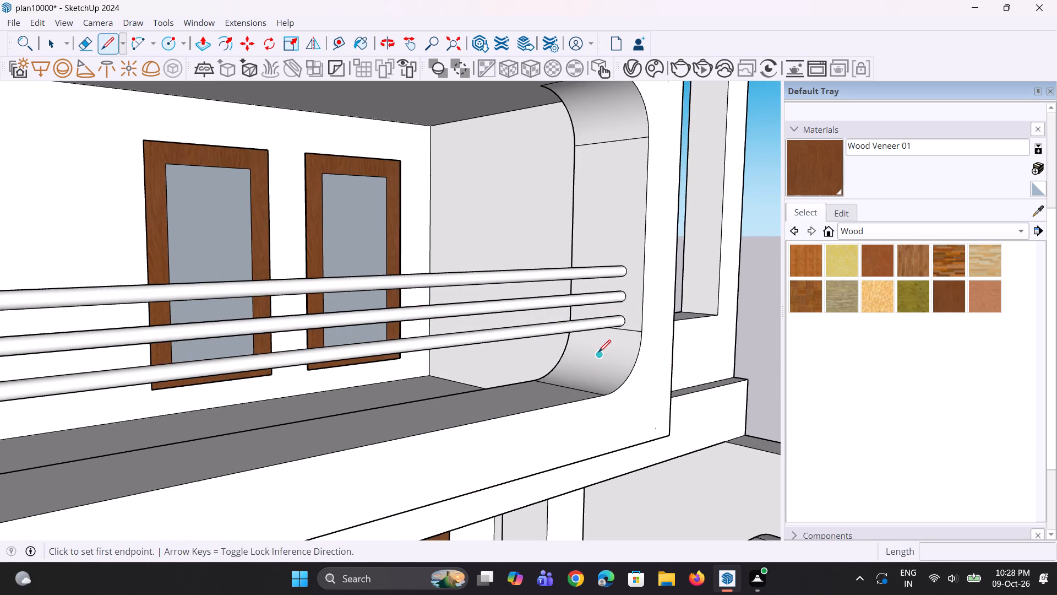
click(598, 352)
scroll(553, 366, down, 4)
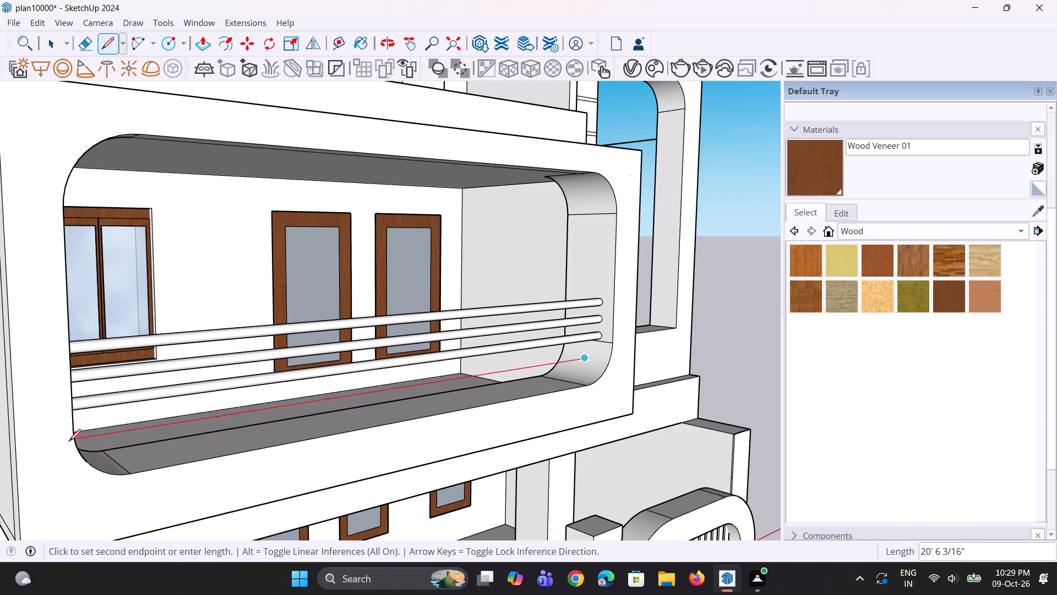
click(69, 441)
middle_drag(131, 439, 0, 452)
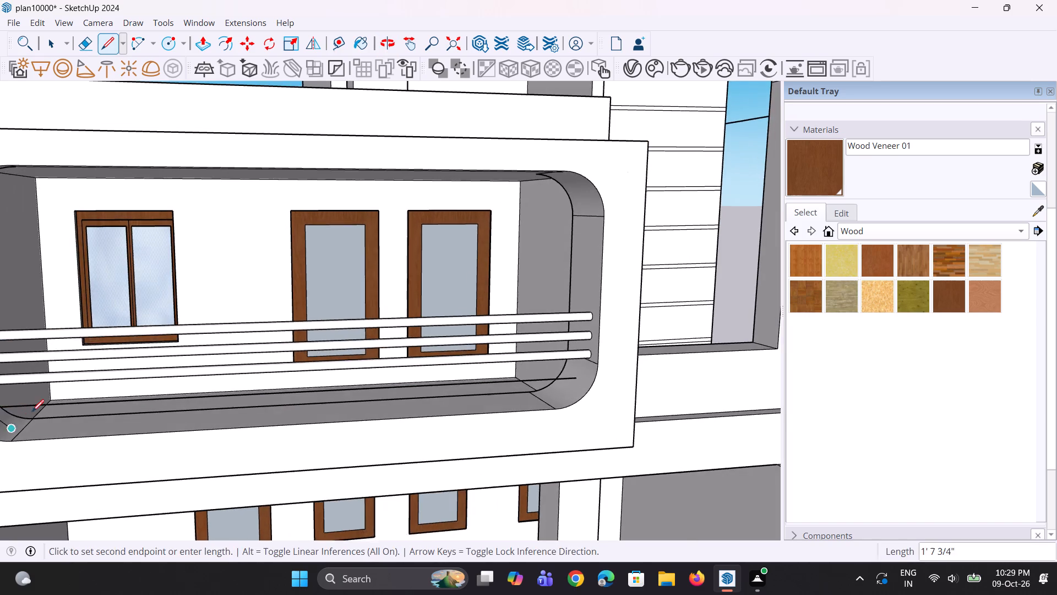
scroll(32, 412, down, 4)
middle_drag(29, 419, 28, 424)
scroll(94, 383, down, 4)
scroll(4, 414, up, 7)
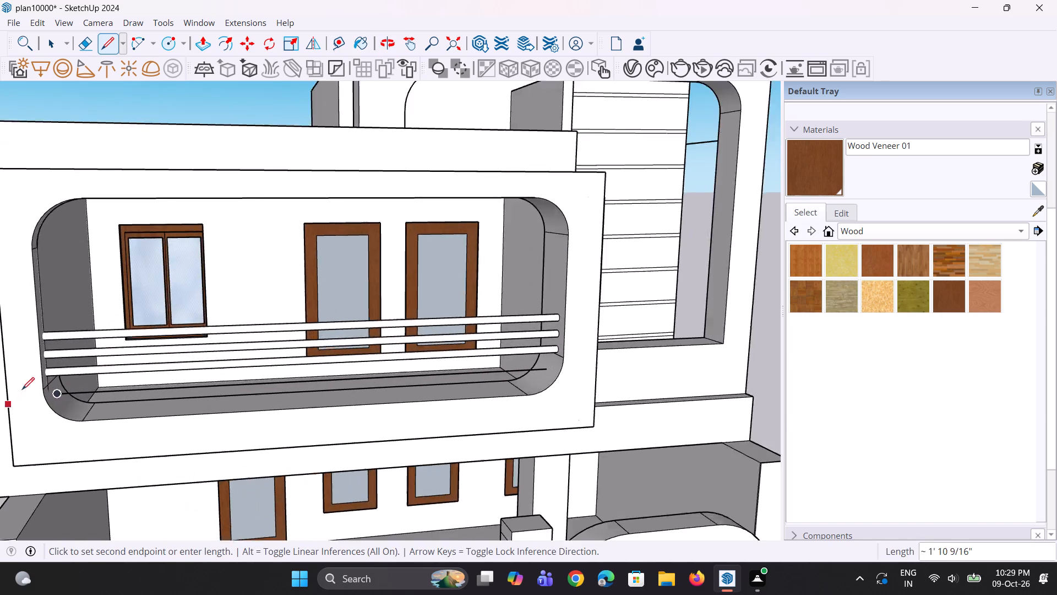
scroll(22, 390, up, 13)
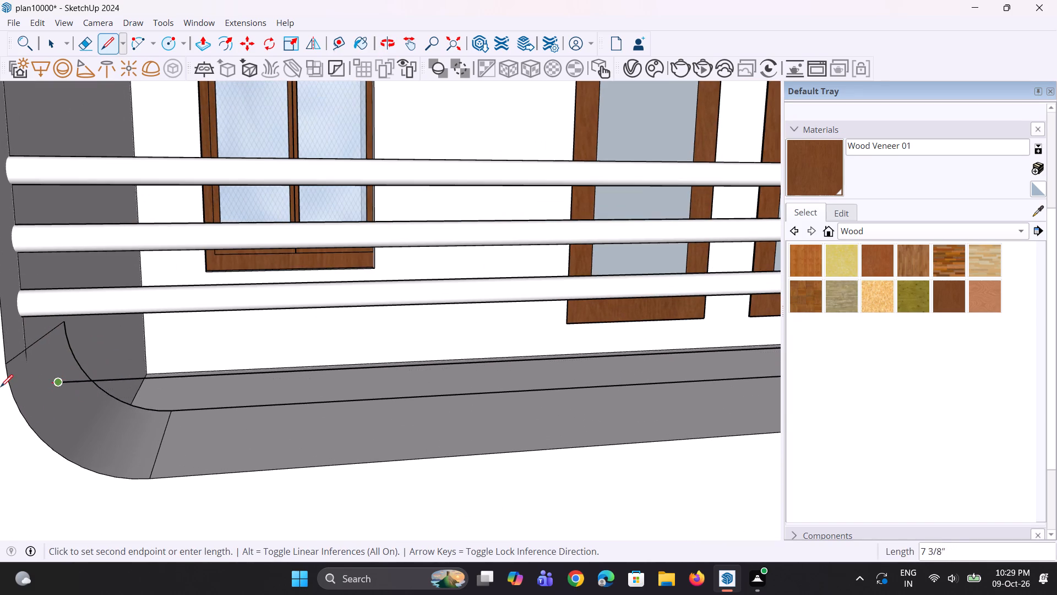
key(space)
Draw a circle of about 2 1/2" radius centred on the new line's end at the opening's rounded lower corner.
scroll(70, 393, down, 5)
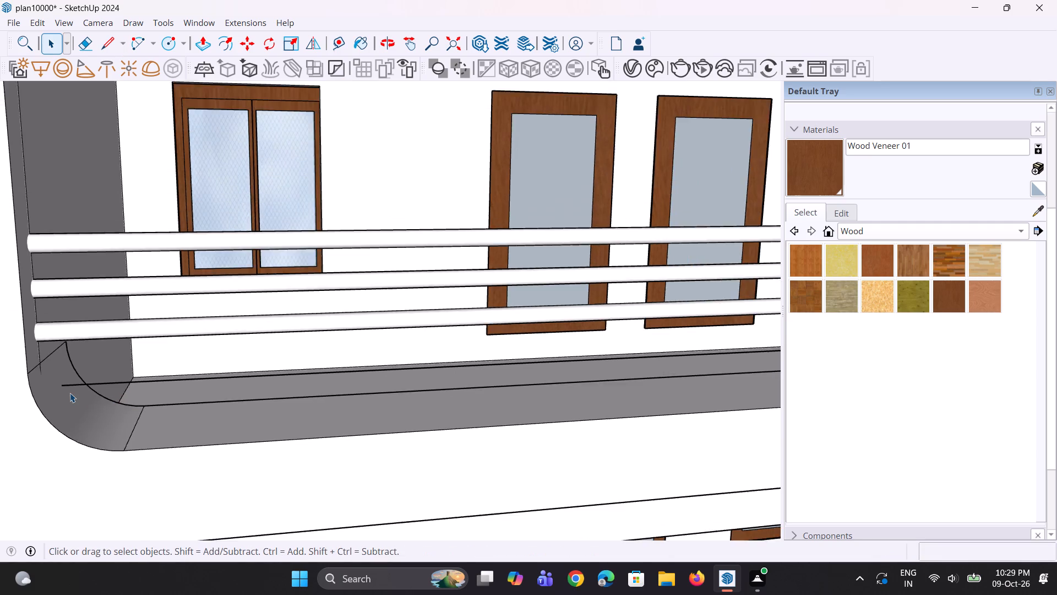
scroll(70, 393, down, 8)
middle_drag(445, 421, 480, 418)
scroll(589, 359, up, 6)
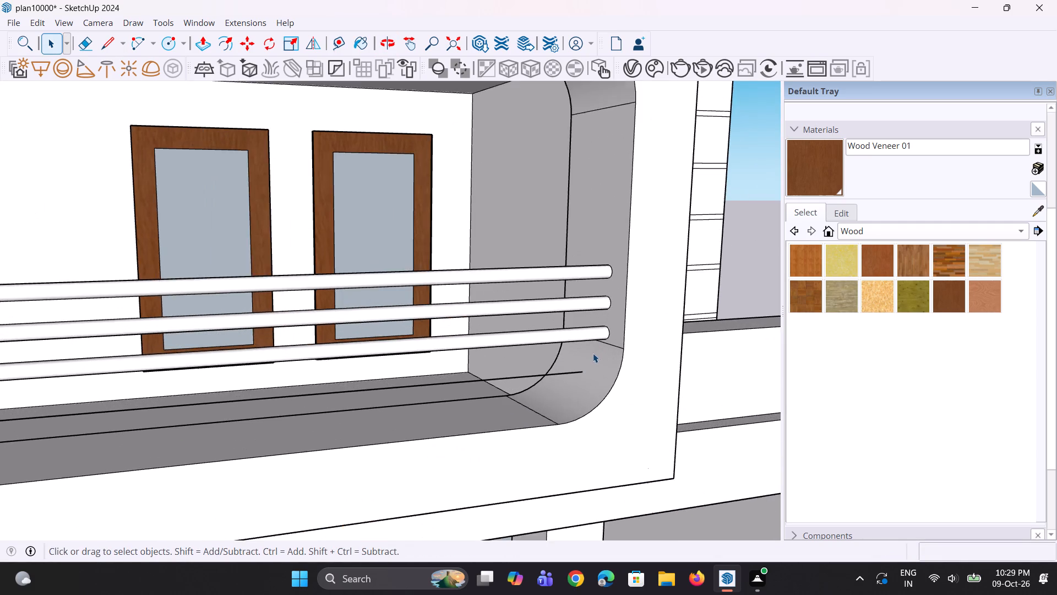
scroll(593, 353, up, 2)
key(c)
scroll(591, 374, up, 1)
click(583, 374)
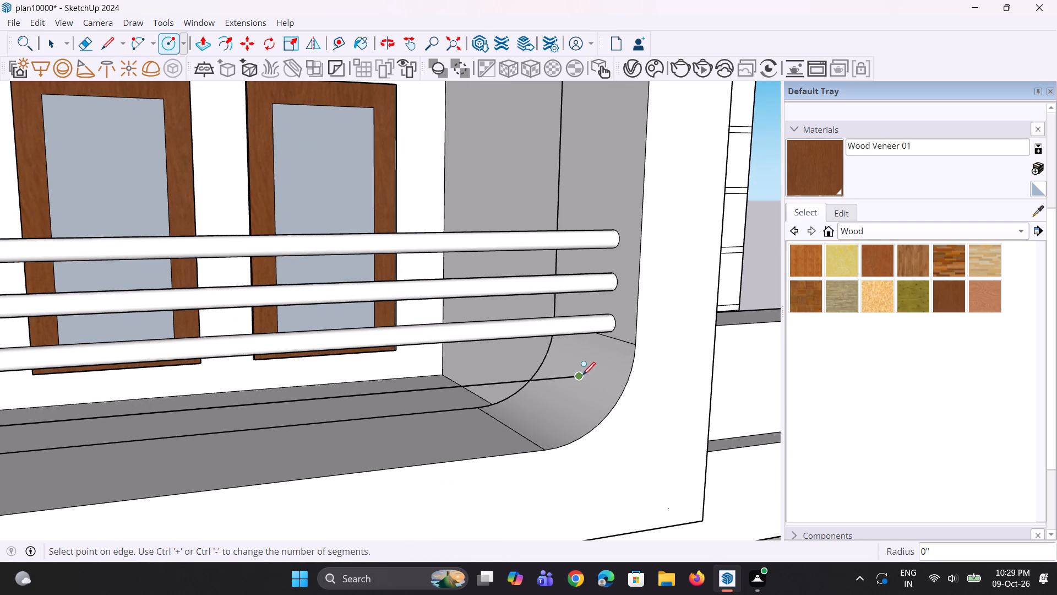
click(587, 367)
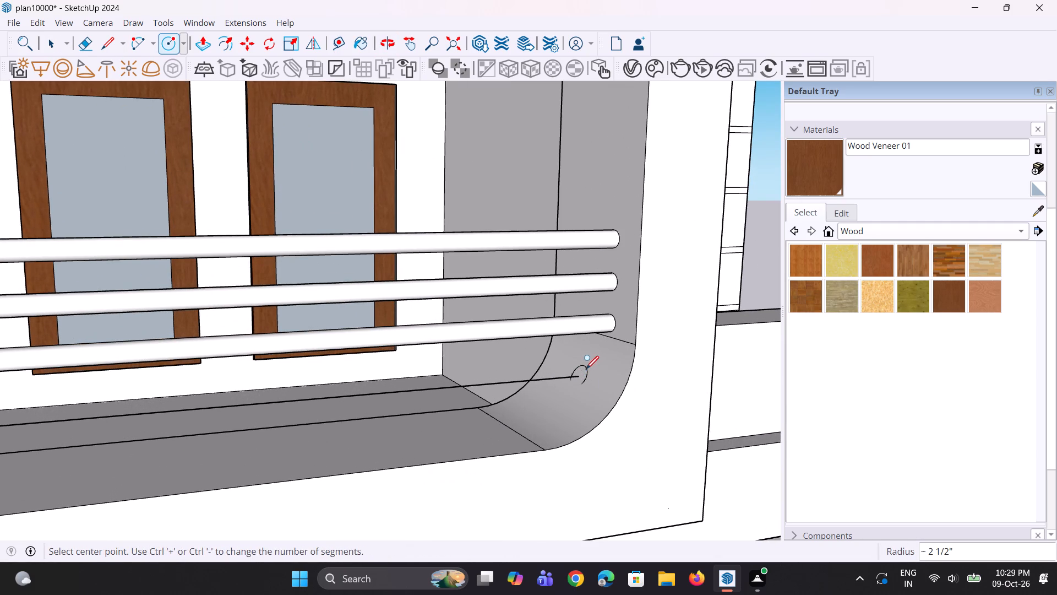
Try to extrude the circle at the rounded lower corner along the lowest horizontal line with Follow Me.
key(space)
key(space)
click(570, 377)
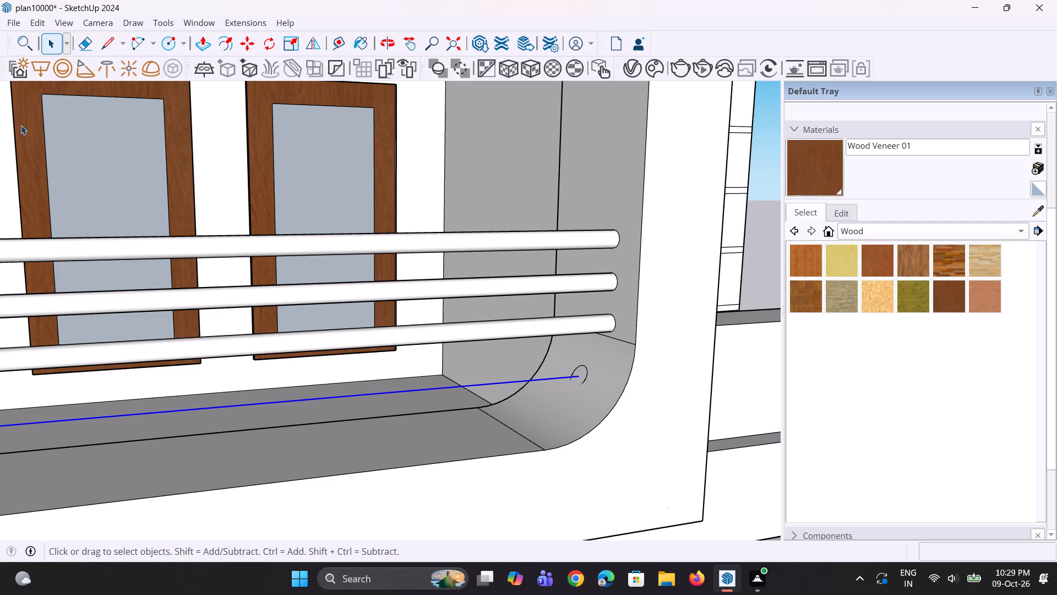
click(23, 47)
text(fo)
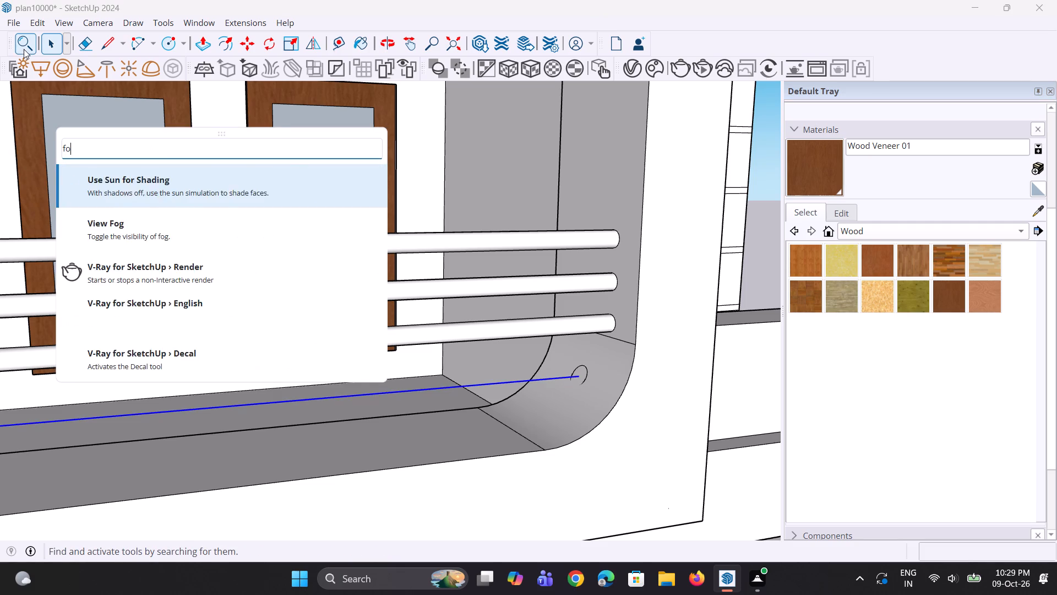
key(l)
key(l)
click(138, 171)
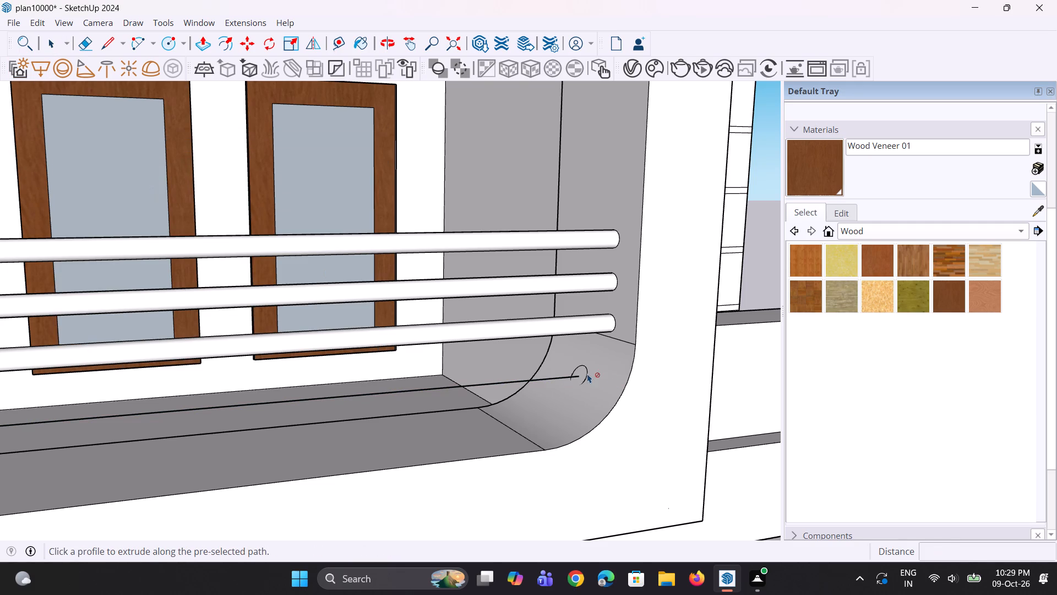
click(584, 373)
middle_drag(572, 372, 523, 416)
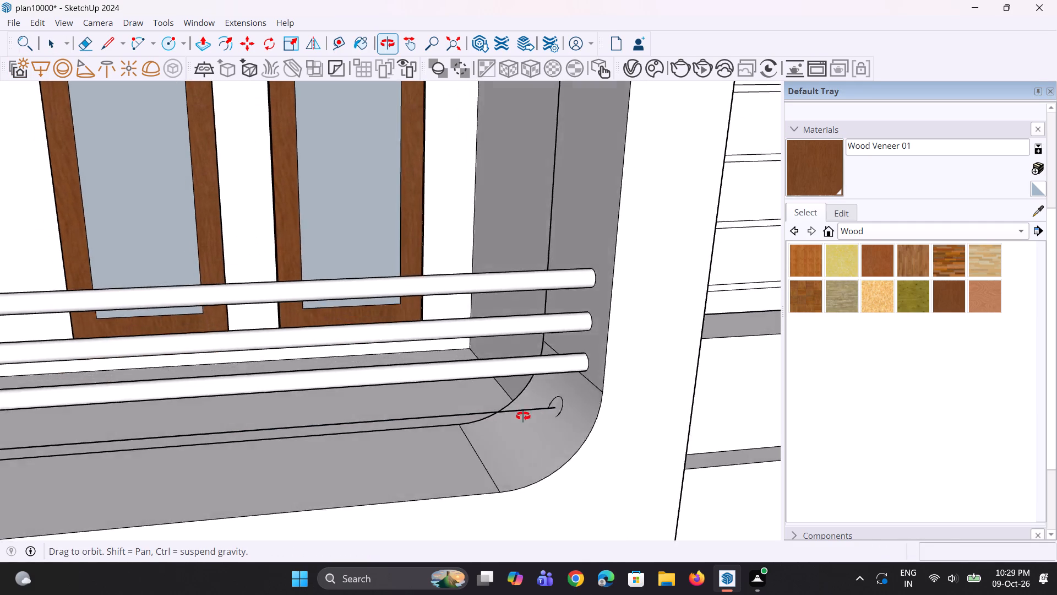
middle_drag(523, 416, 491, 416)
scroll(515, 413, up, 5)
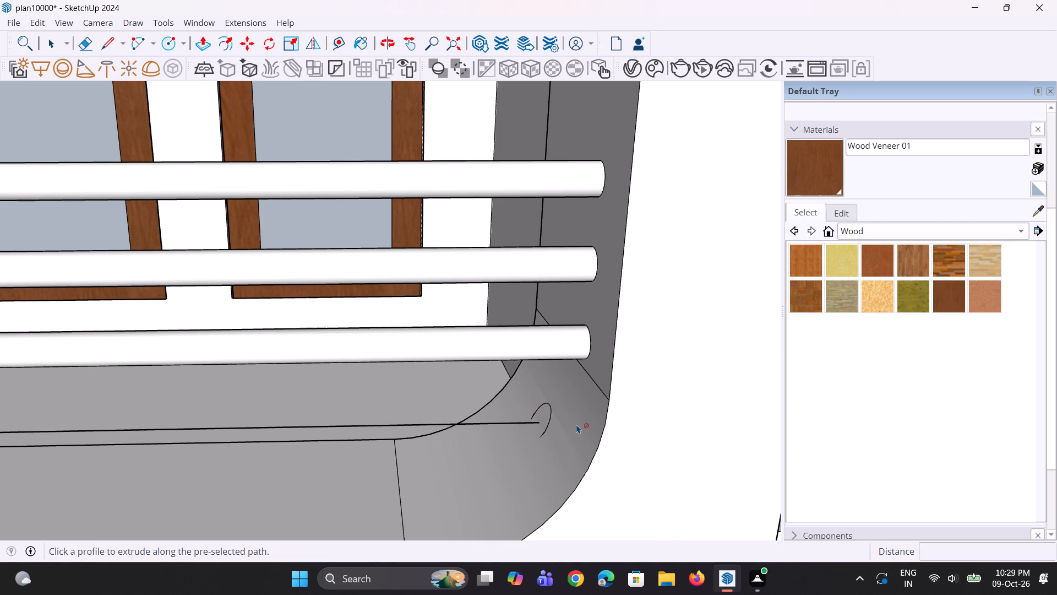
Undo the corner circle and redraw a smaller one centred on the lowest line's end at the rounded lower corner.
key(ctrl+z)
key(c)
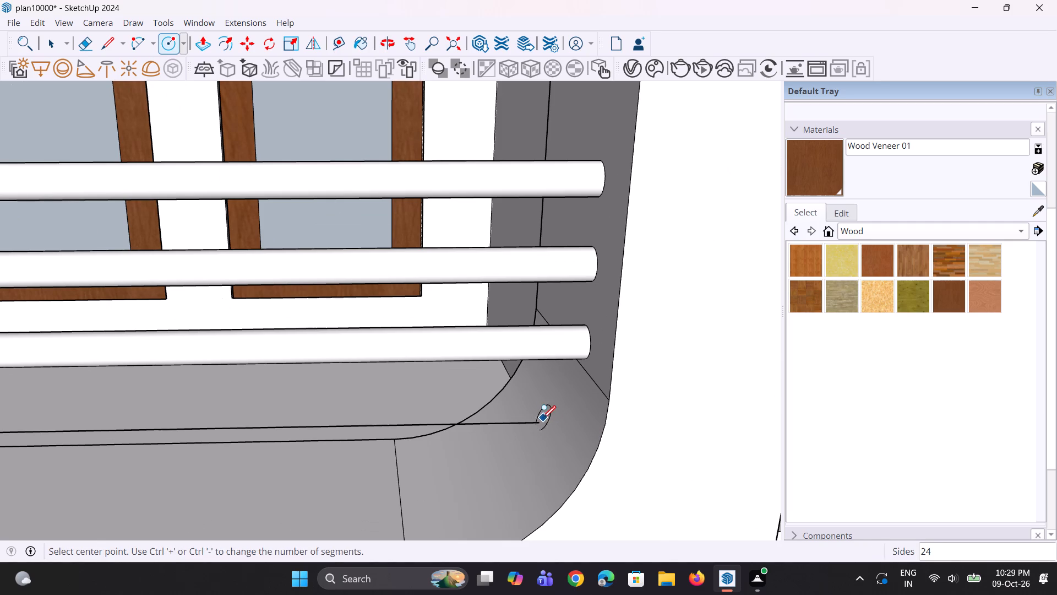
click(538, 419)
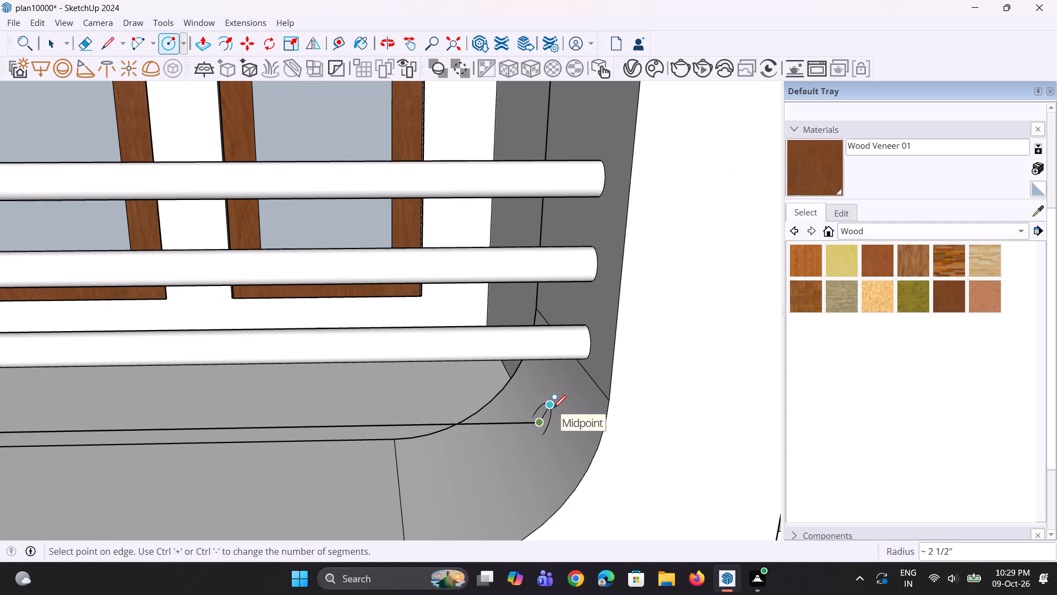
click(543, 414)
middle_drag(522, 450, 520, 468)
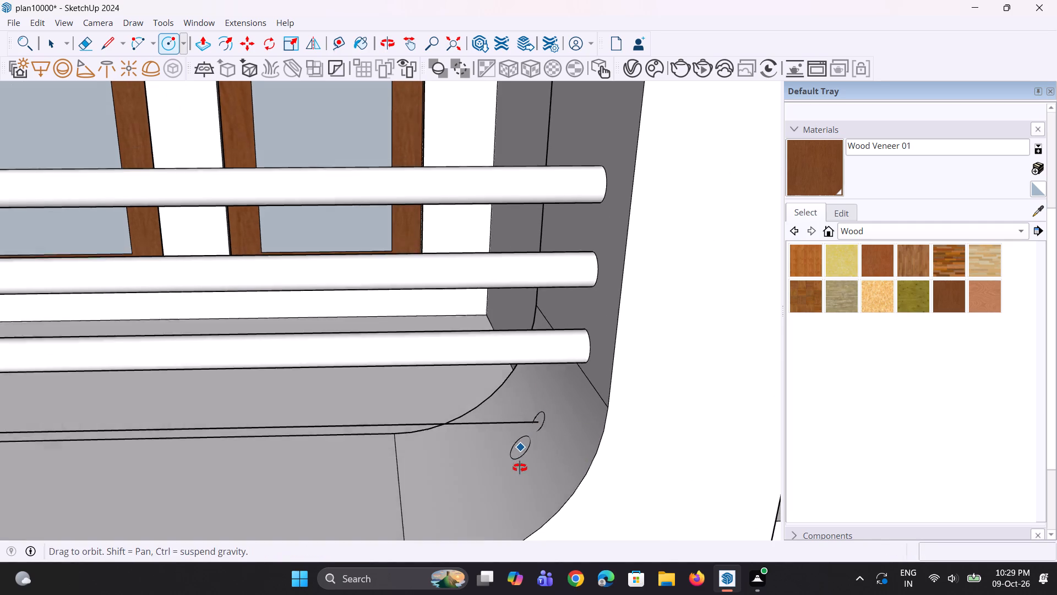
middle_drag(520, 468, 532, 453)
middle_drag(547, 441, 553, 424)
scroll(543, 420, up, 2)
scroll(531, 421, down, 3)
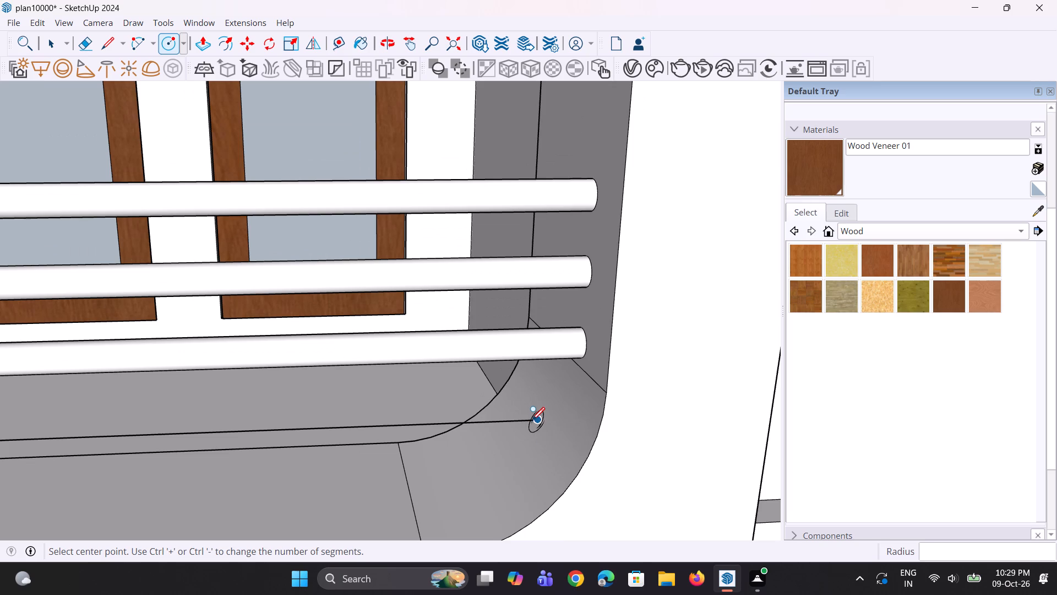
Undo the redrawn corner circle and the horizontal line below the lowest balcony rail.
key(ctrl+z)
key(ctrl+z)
Draw a horizontal line about 9' 7" long across the bottom of the neighbouring facade opening, below its window, between the side walls.
scroll(532, 419, down, 17)
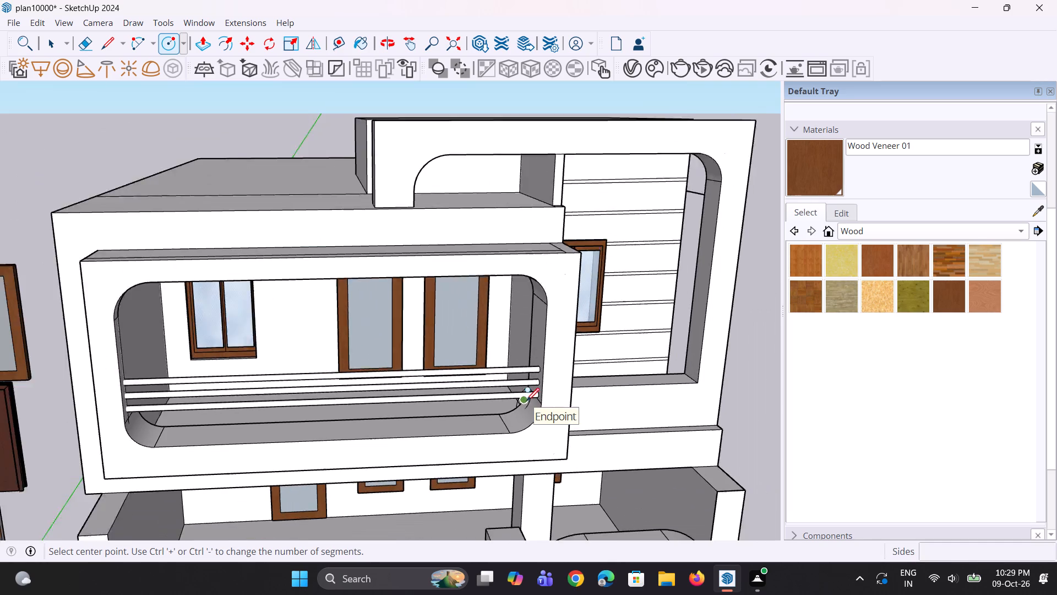
scroll(526, 400, down, 1)
middle_drag(526, 400, 506, 368)
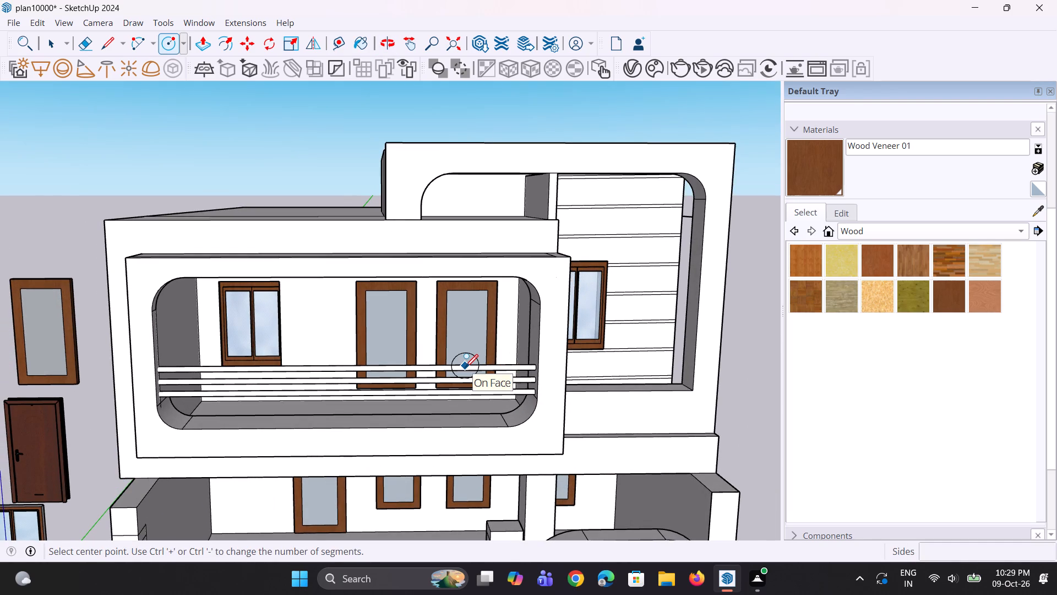
scroll(477, 352, down, 4)
middle_drag(510, 365, 358, 293)
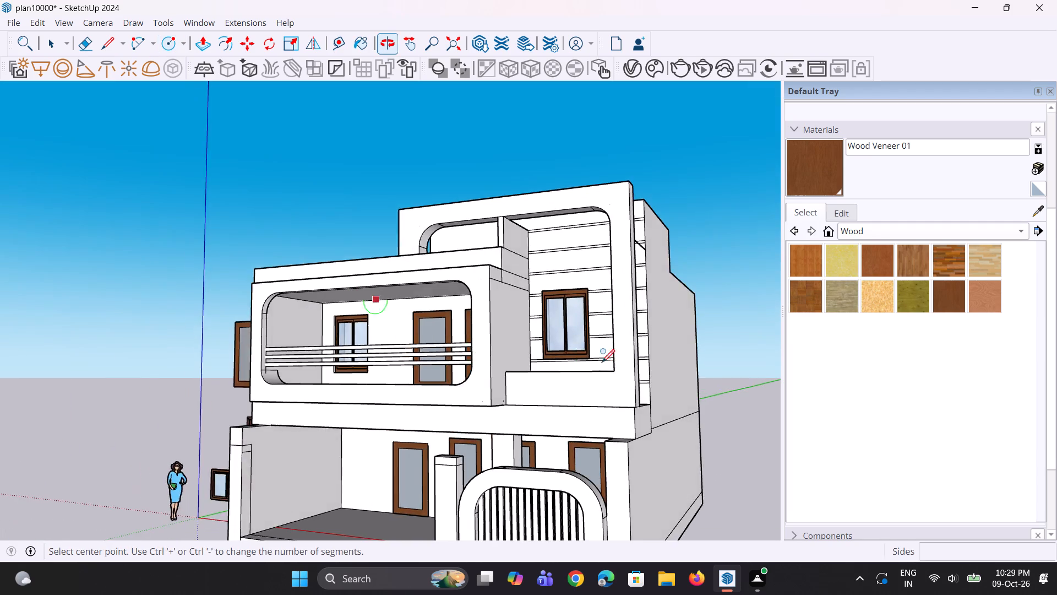
scroll(622, 364, up, 6)
middle_drag(593, 345, 675, 393)
scroll(624, 368, up, 2)
middle_drag(623, 368, 735, 387)
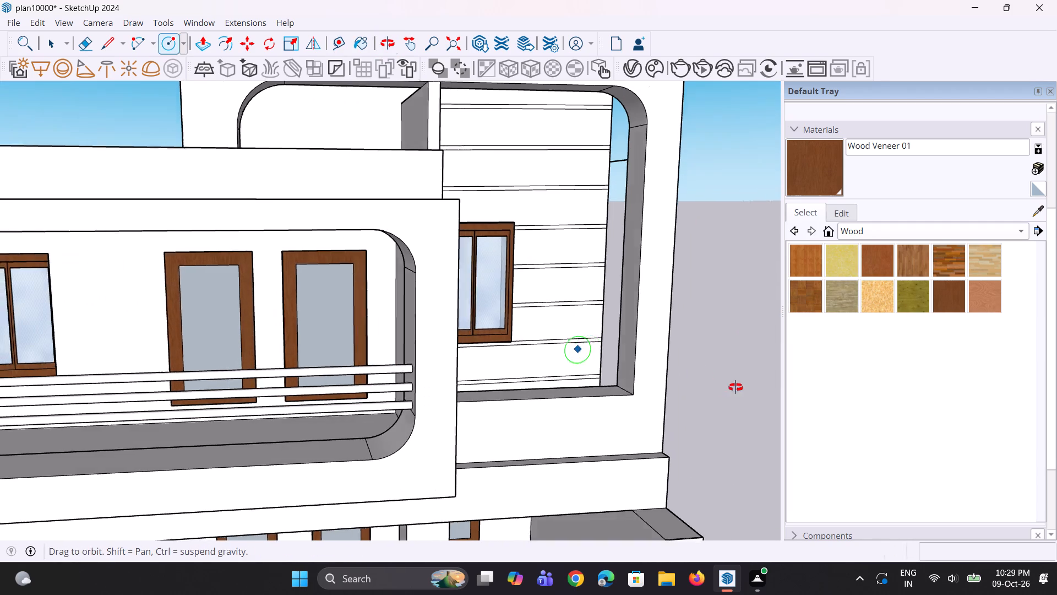
middle_drag(735, 387, 736, 387)
scroll(599, 387, up, 6)
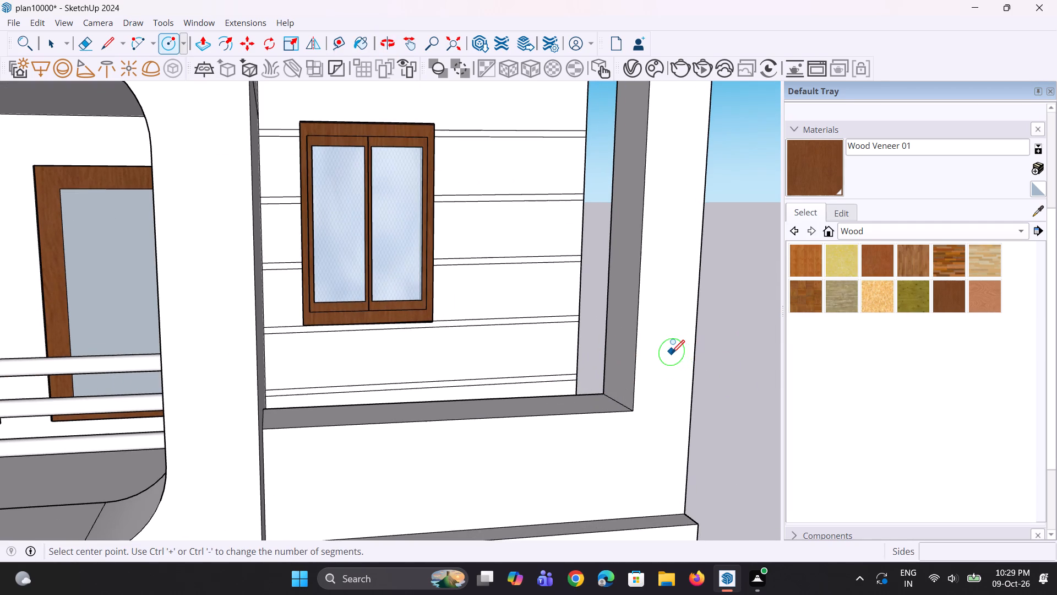
key(l)
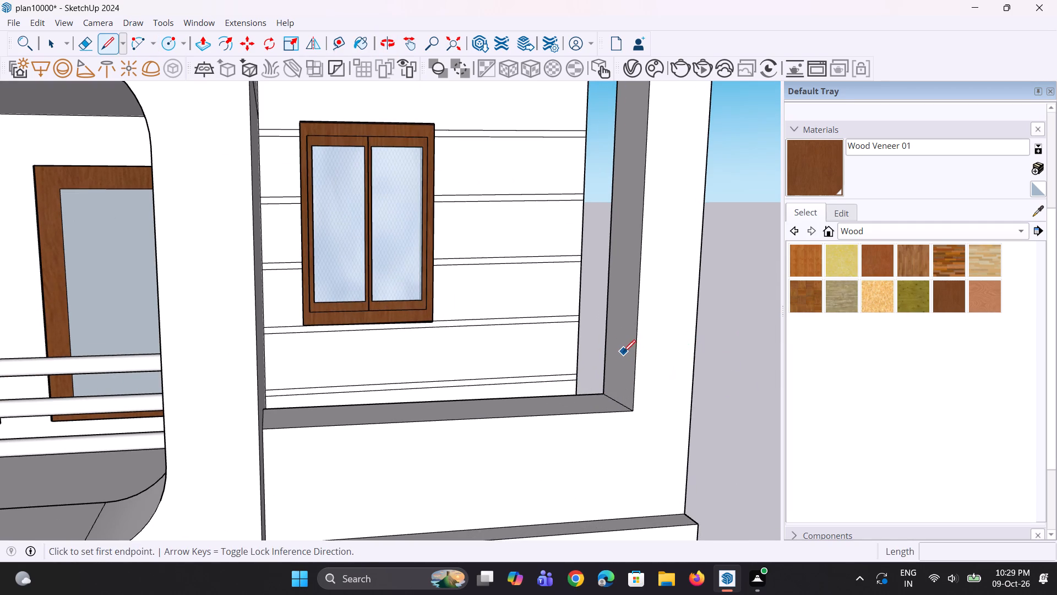
click(623, 352)
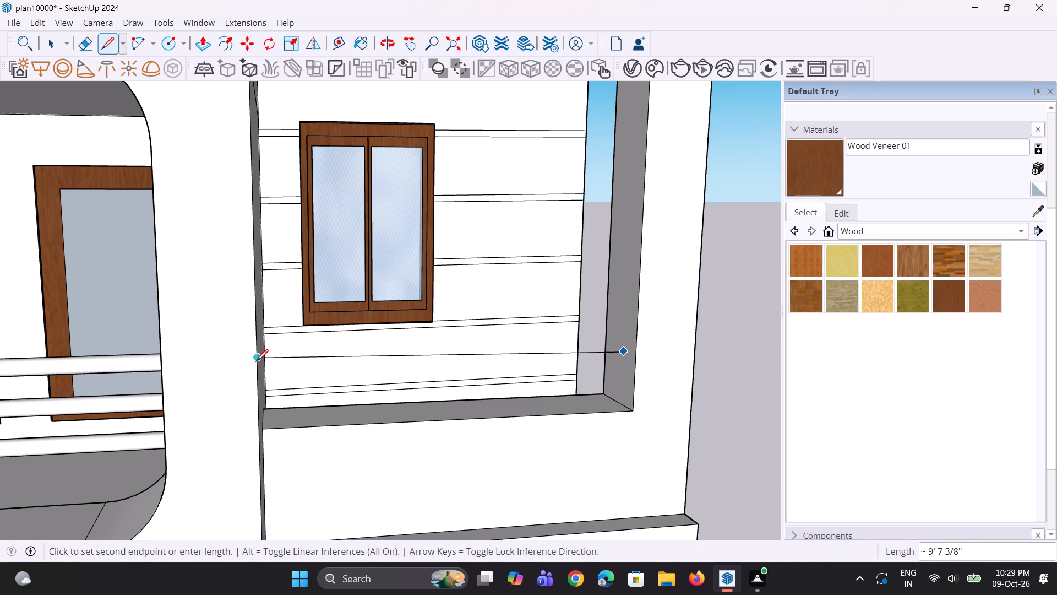
click(267, 370)
middle_drag(273, 374, 203, 454)
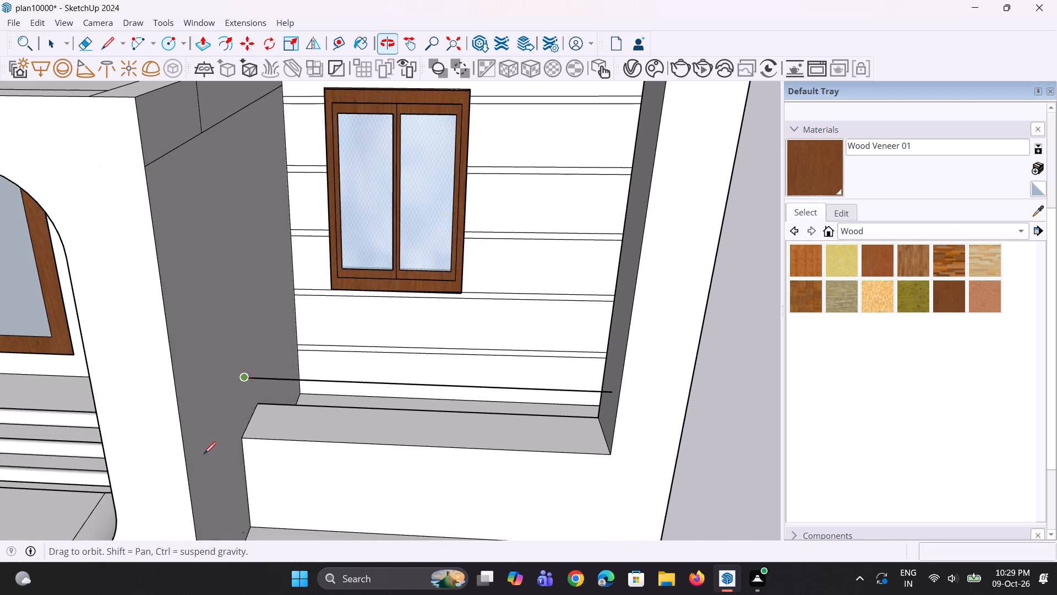
key(space)
key(space)
Copy the new horizontal line straight down by about 5 1/4".
middle_drag(402, 394, 531, 358)
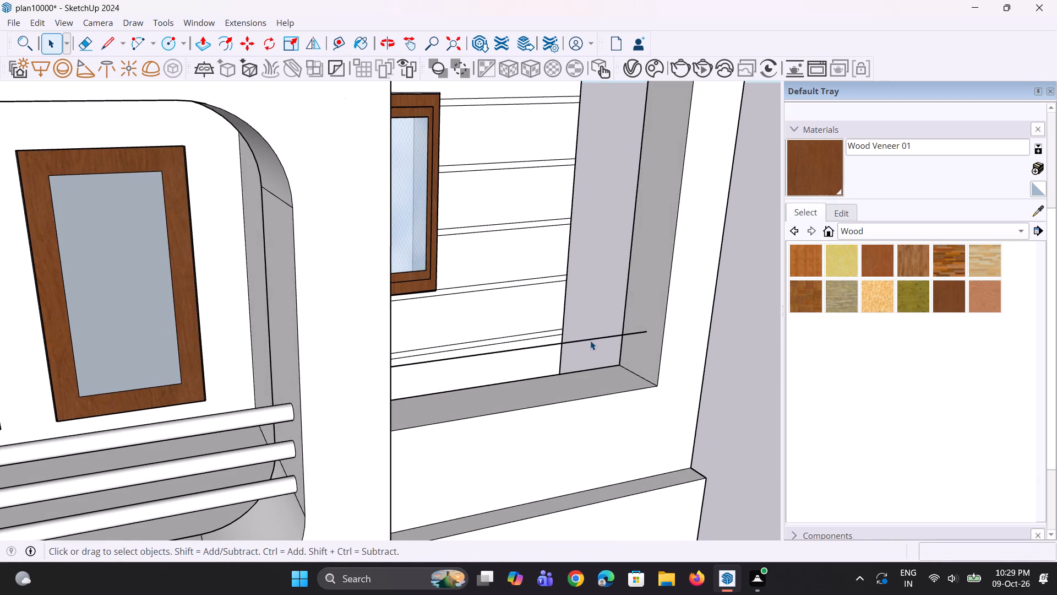
click(590, 340)
key(m)
scroll(663, 338, up, 2)
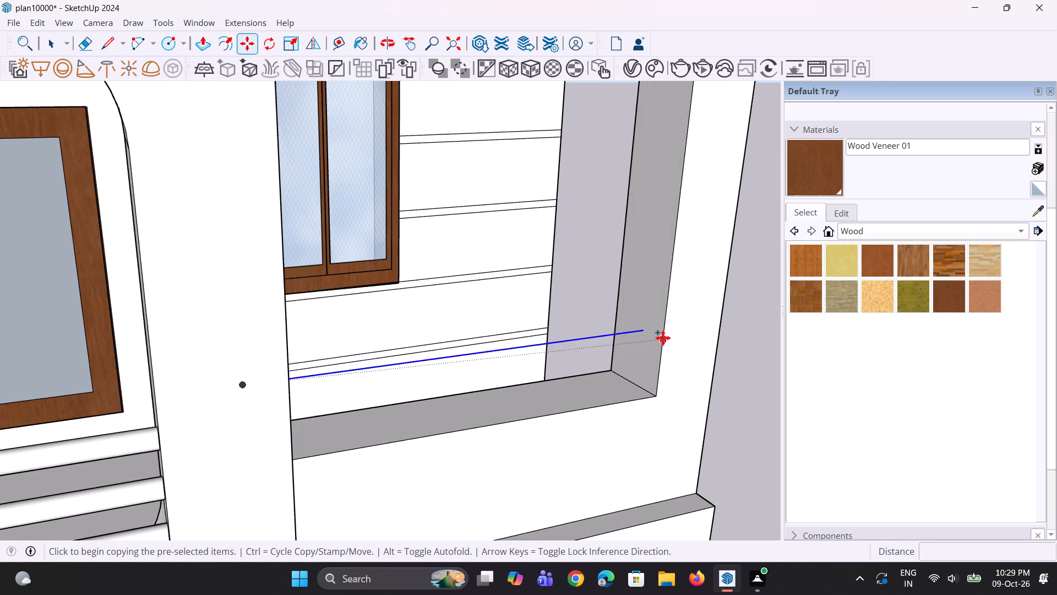
middle_drag(651, 344, 649, 300)
click(648, 331)
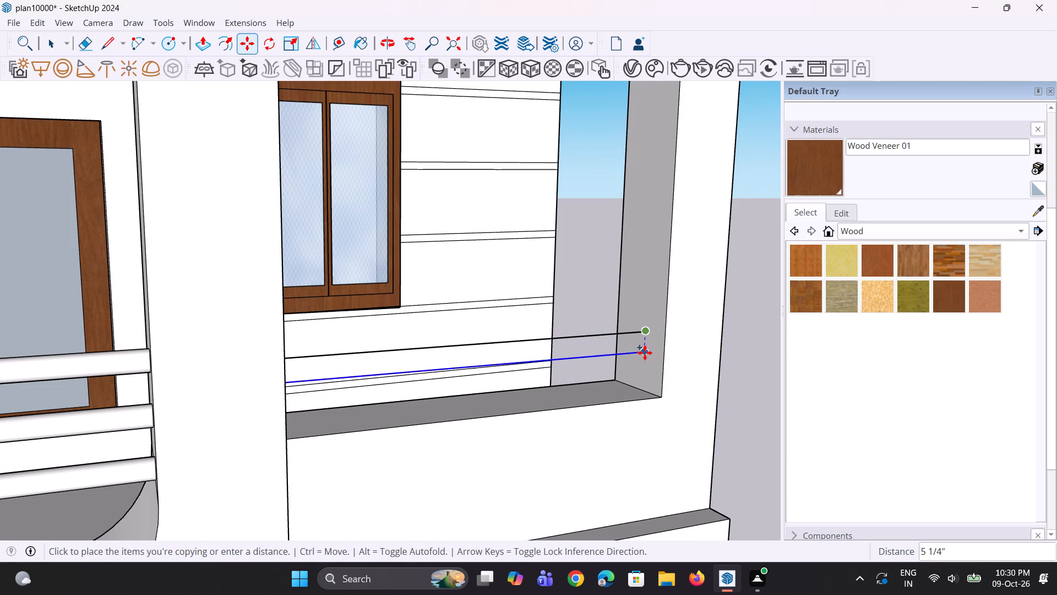
click(645, 353)
middle_drag(645, 361, 612, 396)
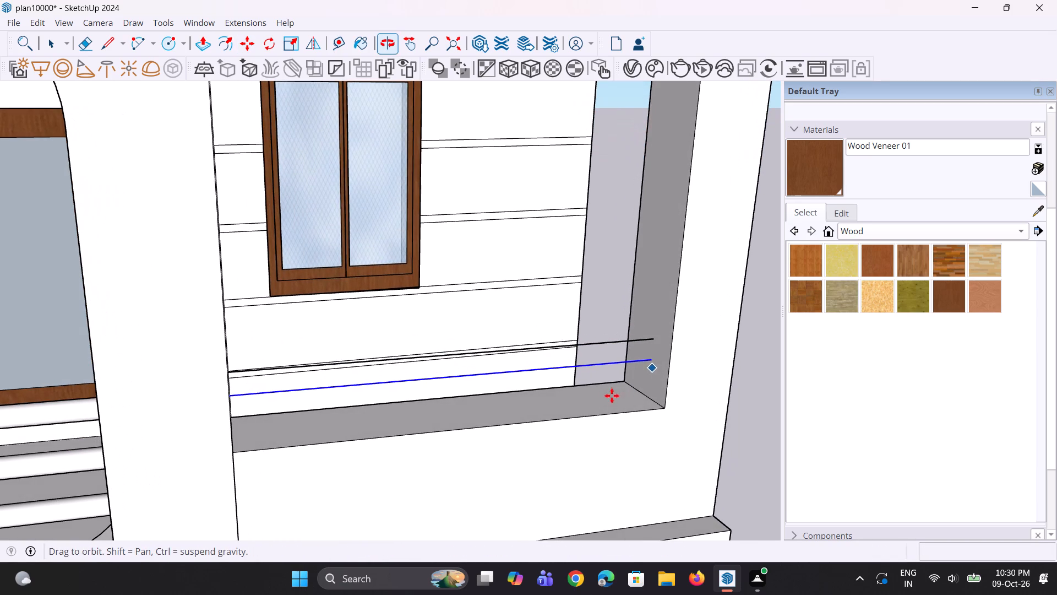
Copy the lower line up by about 10 13/16" to form a third parallel line above the original.
key(m)
click(652, 364)
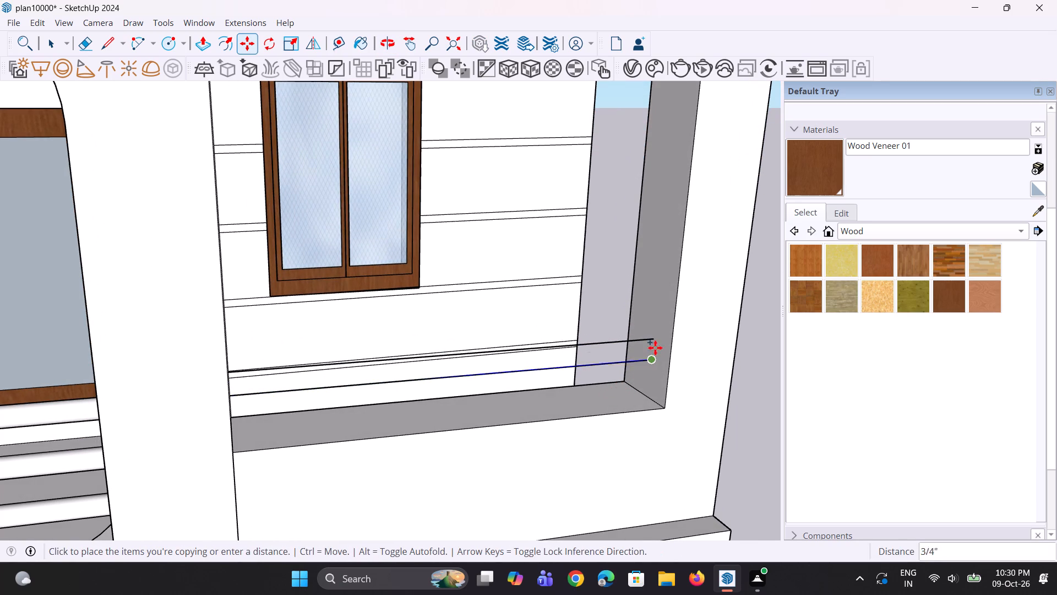
click(661, 319)
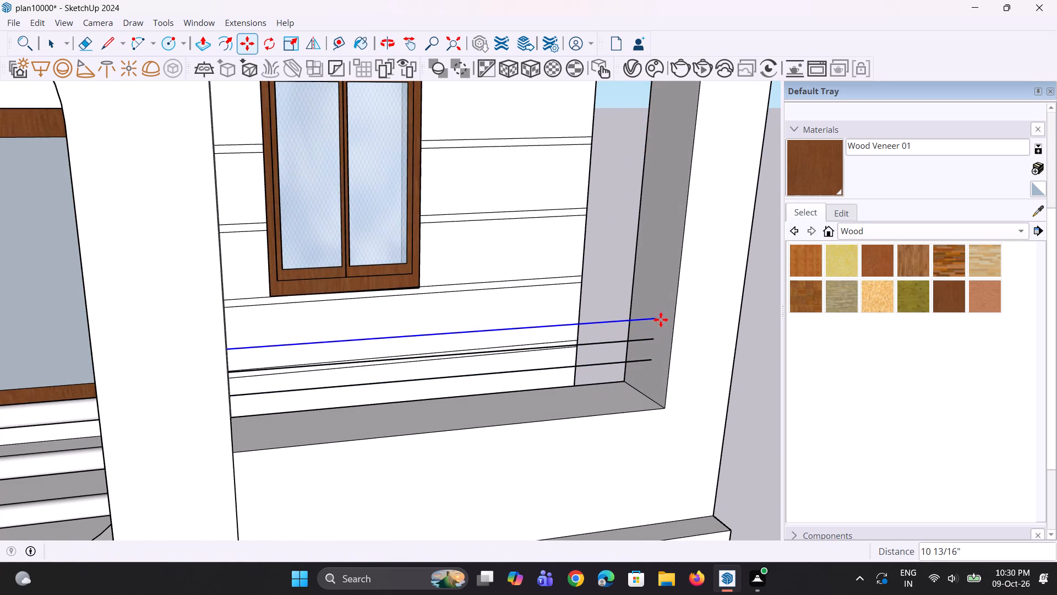
middle_drag(658, 345, 619, 322)
key(space)
key(space)
Draw a small rectangle on the opening's side wall around the end of the uppermost horizontal line.
scroll(659, 317, up, 5)
middle_drag(672, 313, 690, 313)
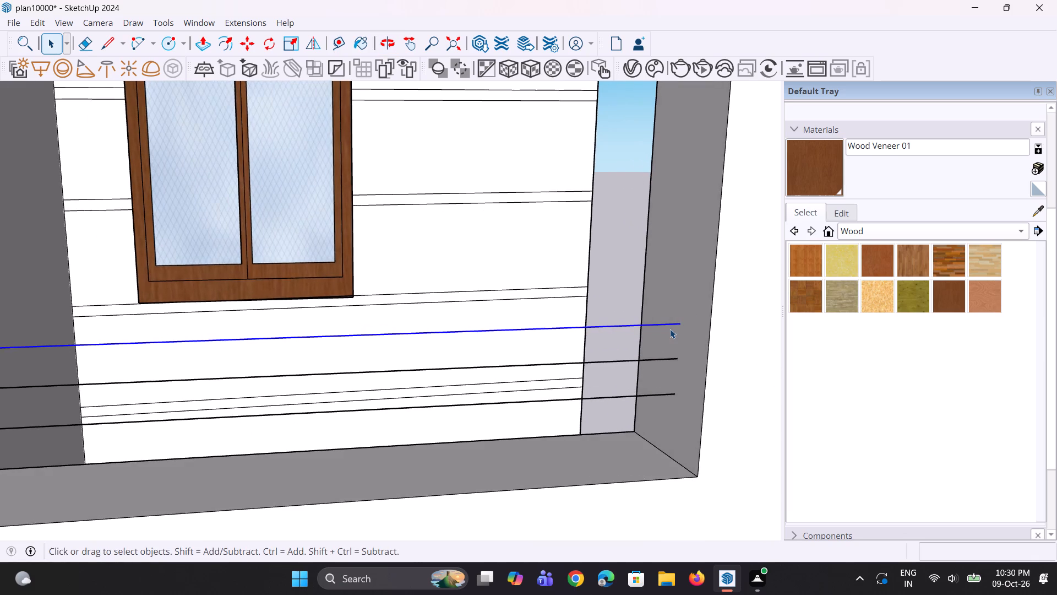
scroll(670, 329, up, 5)
key(r)
scroll(674, 322, up, 6)
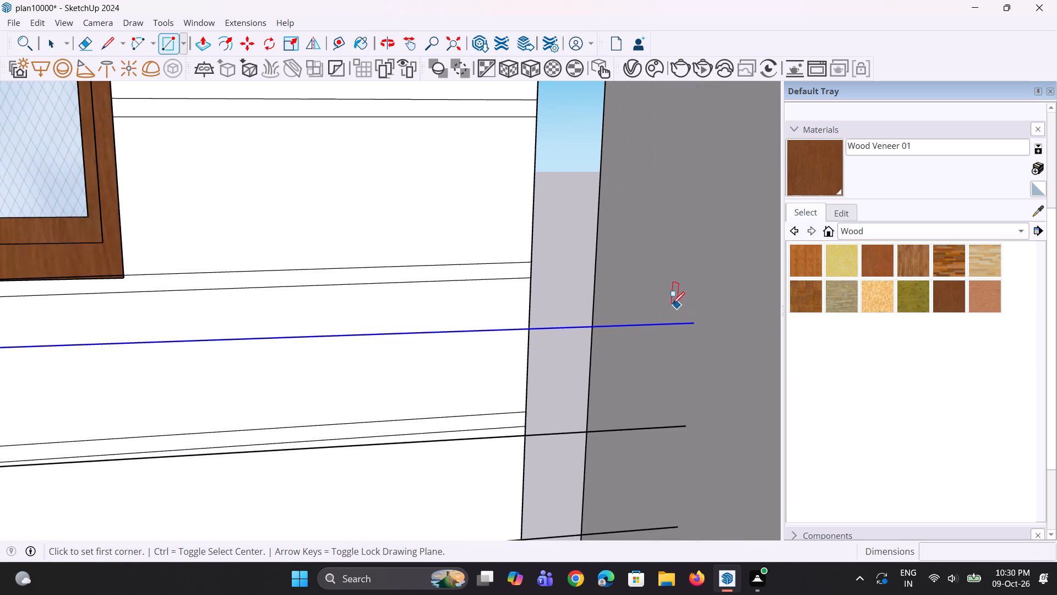
click(672, 304)
click(707, 348)
middle_drag(704, 350, 737, 311)
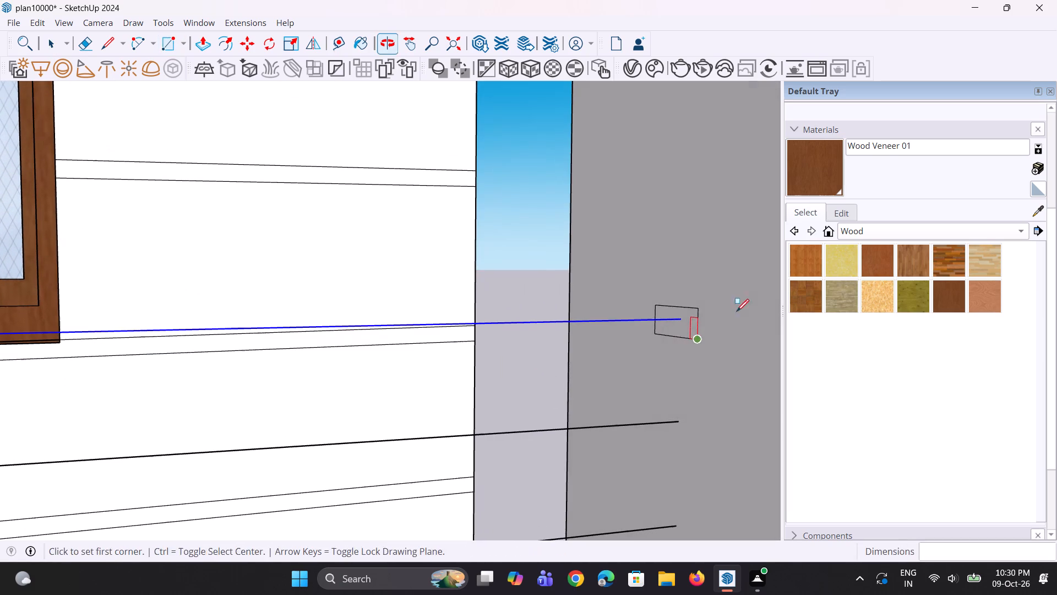
Move the rectangle's outer vertical edge, nearer the facade front, inward by about 1/2".
key(space)
key(space)
click(699, 323)
scroll(696, 363, up, 3)
key(m)
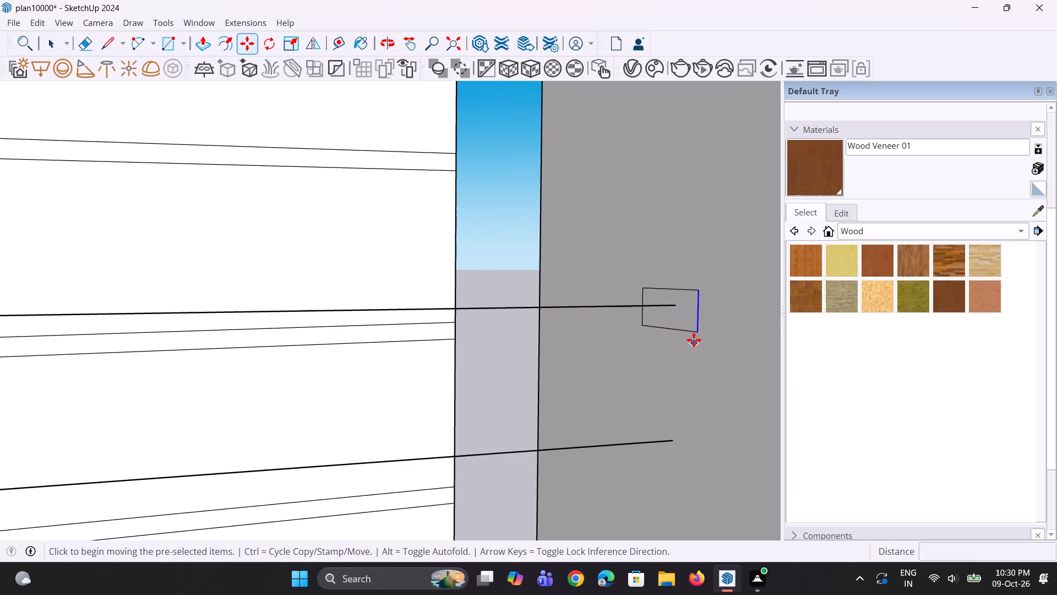
click(694, 334)
click(689, 328)
key(space)
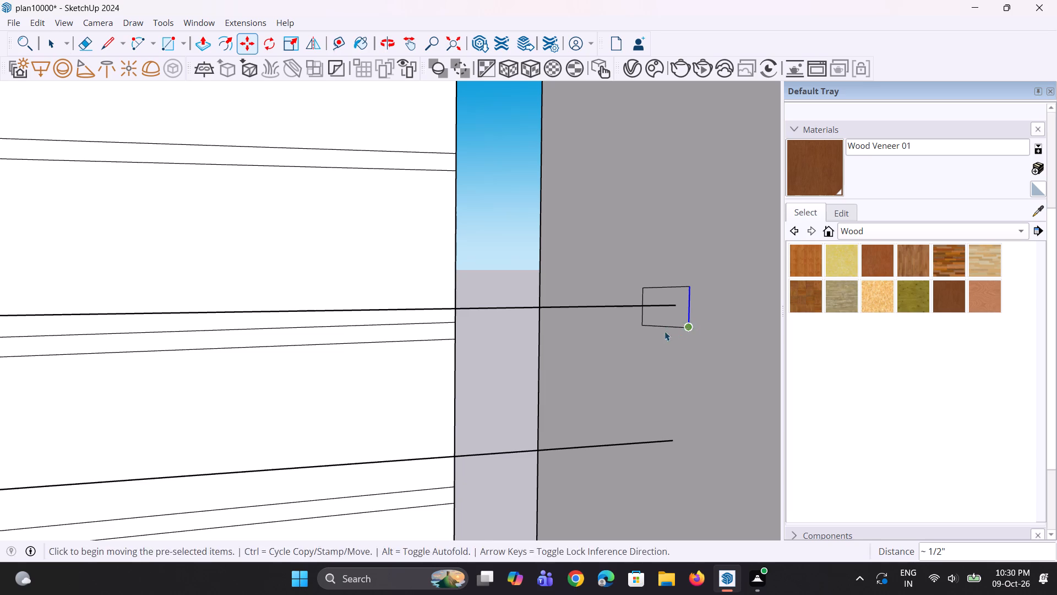
key(space)
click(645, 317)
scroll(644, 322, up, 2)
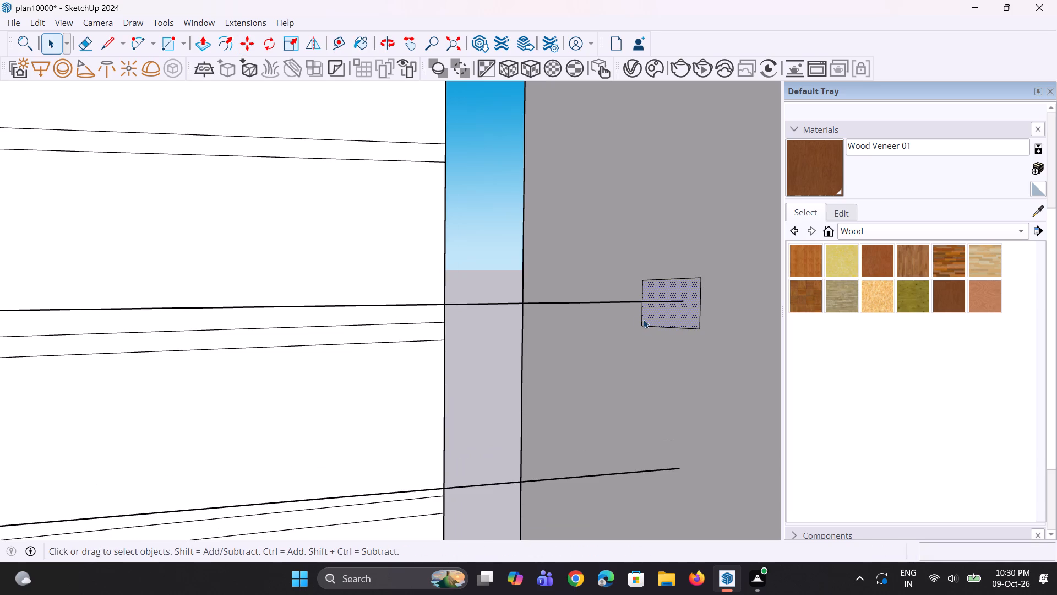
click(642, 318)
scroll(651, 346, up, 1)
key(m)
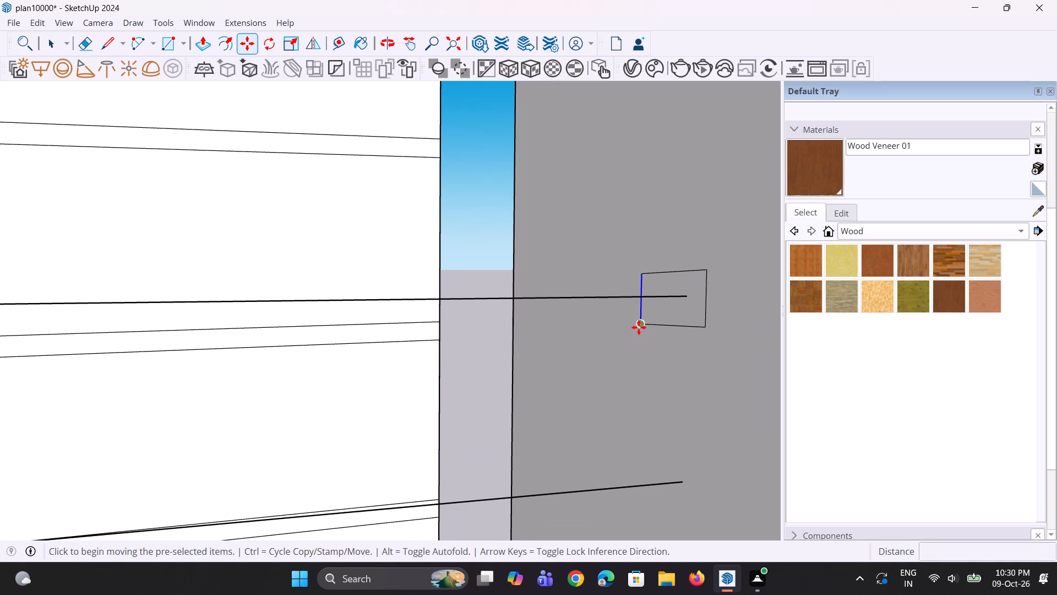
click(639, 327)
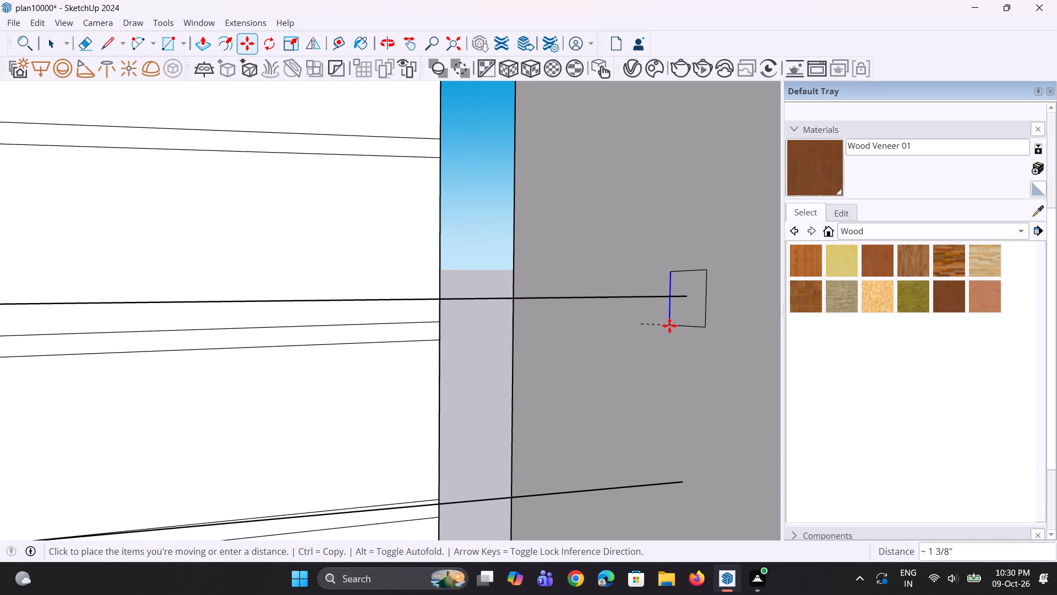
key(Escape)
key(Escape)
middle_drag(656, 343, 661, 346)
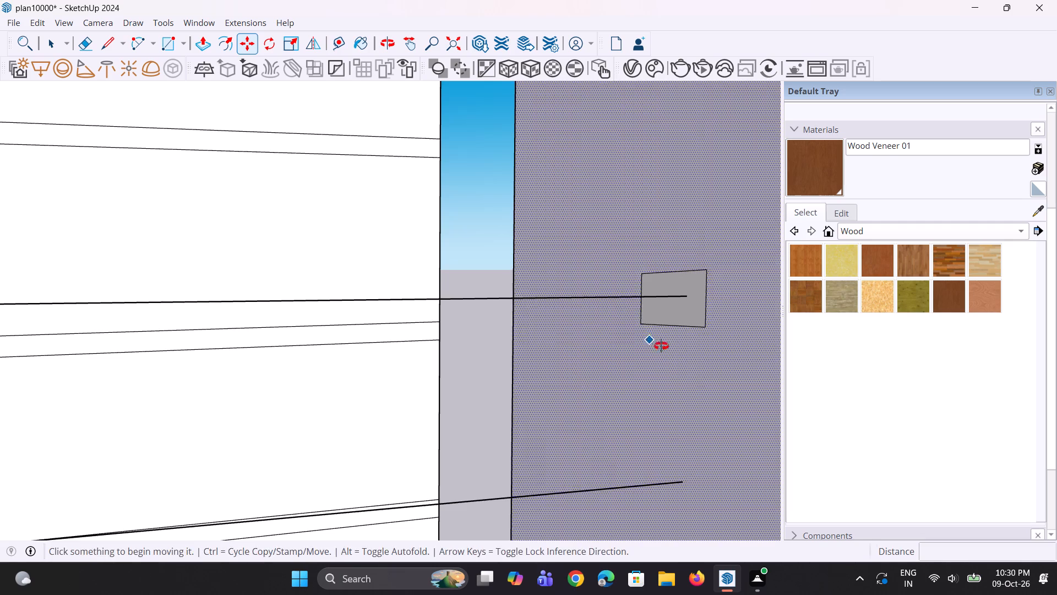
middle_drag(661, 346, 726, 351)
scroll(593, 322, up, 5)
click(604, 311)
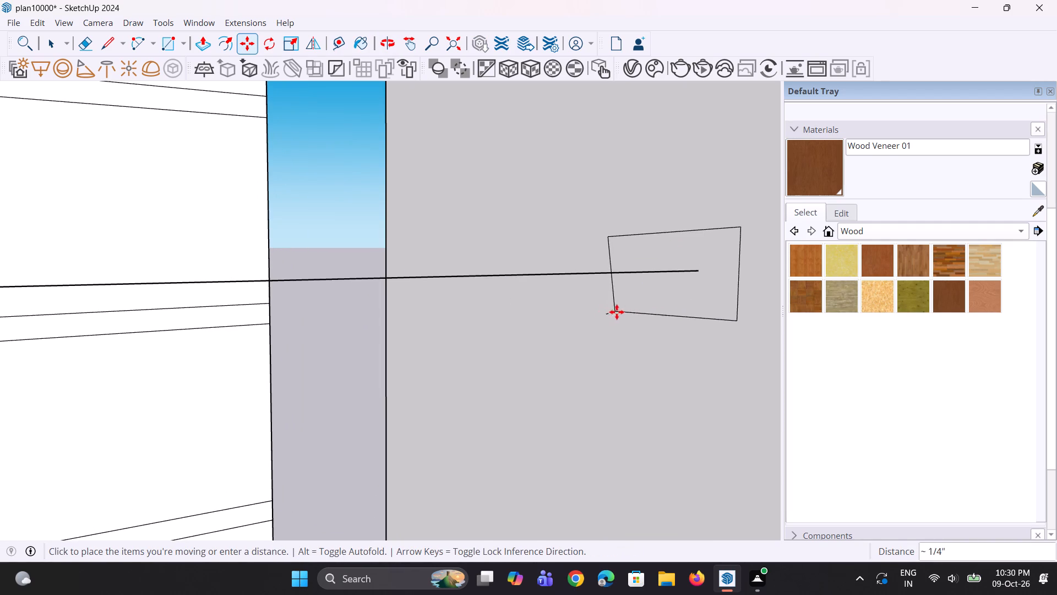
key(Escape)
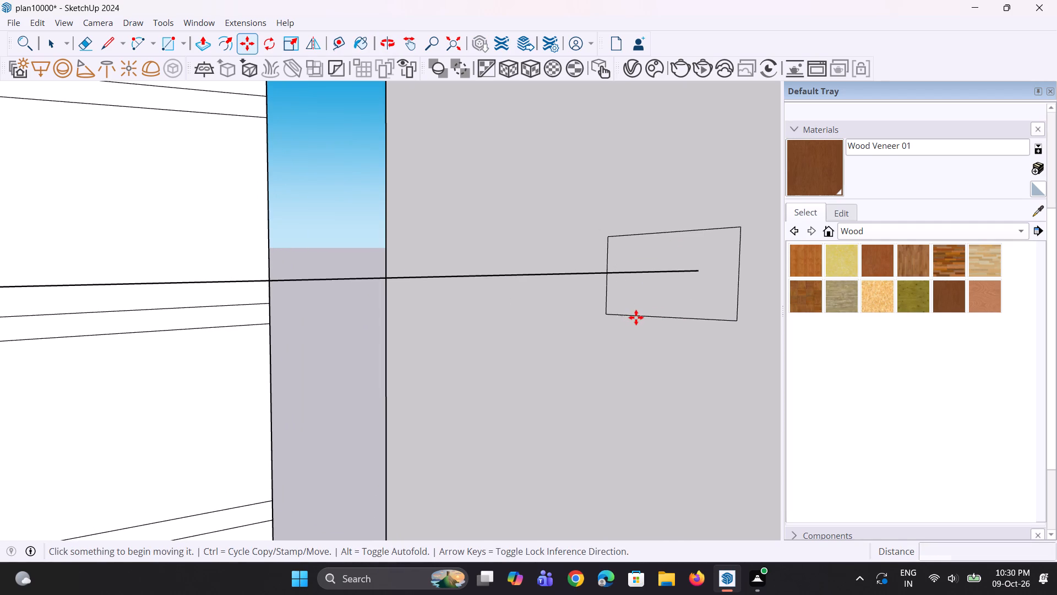
Move the small rectangle's rear vertical edge inward toward the horizontal line's end by about 1 1/4".
key(space)
click(606, 298)
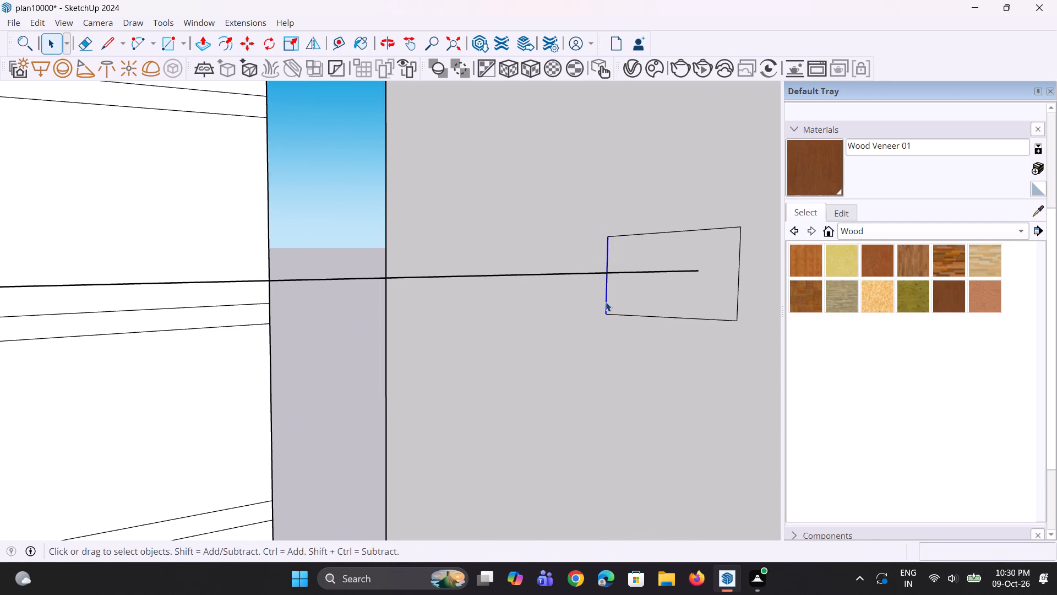
key(m)
click(603, 312)
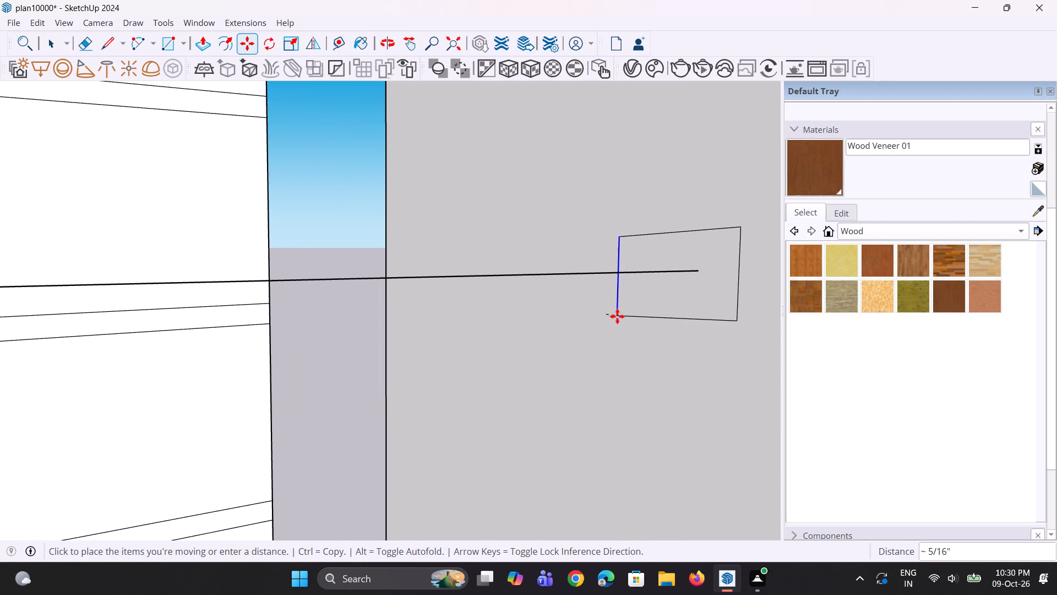
click(657, 317)
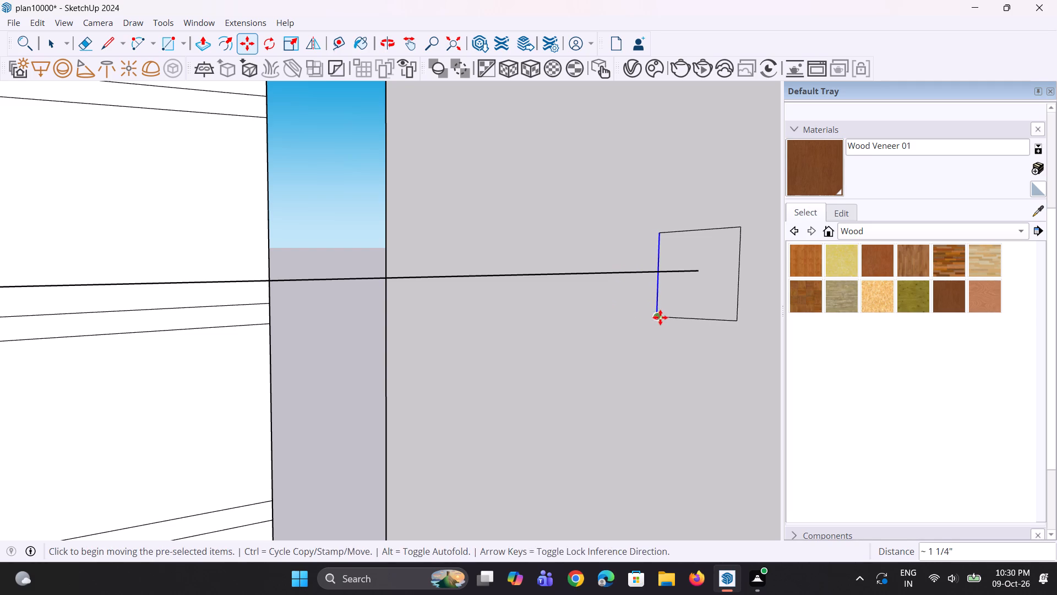
key(space)
Move the rectangle's bottom edge straight up, closer to the end of the horizontal line.
key(space)
click(691, 320)
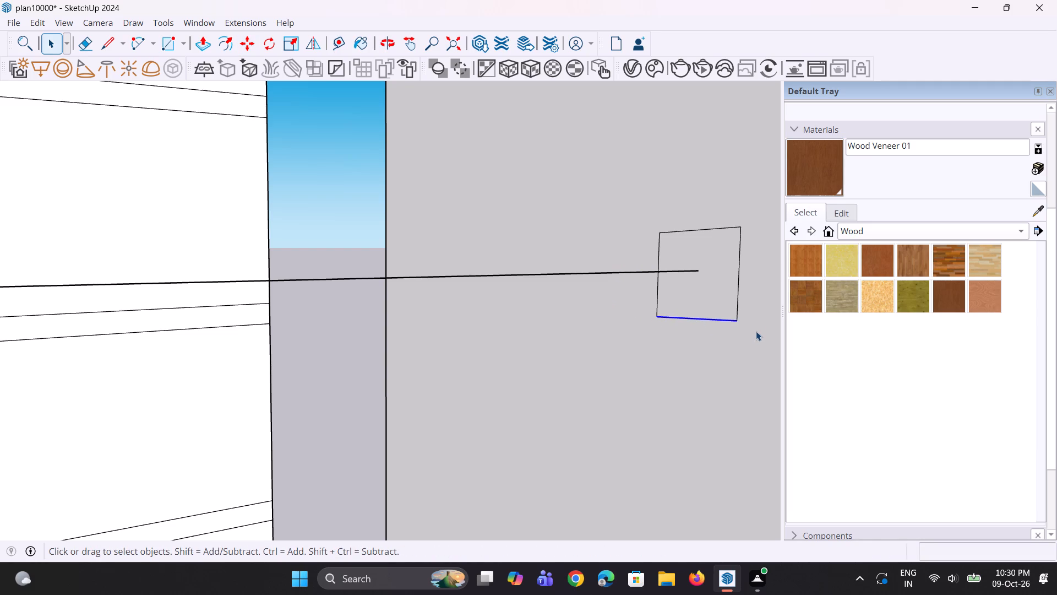
key(m)
click(734, 320)
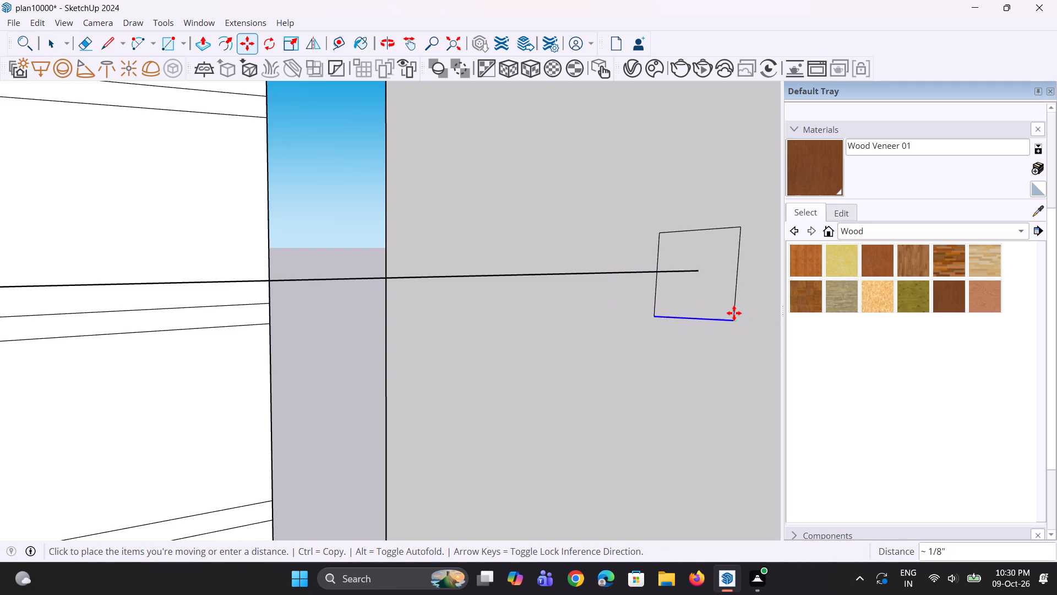
click(738, 301)
key(space)
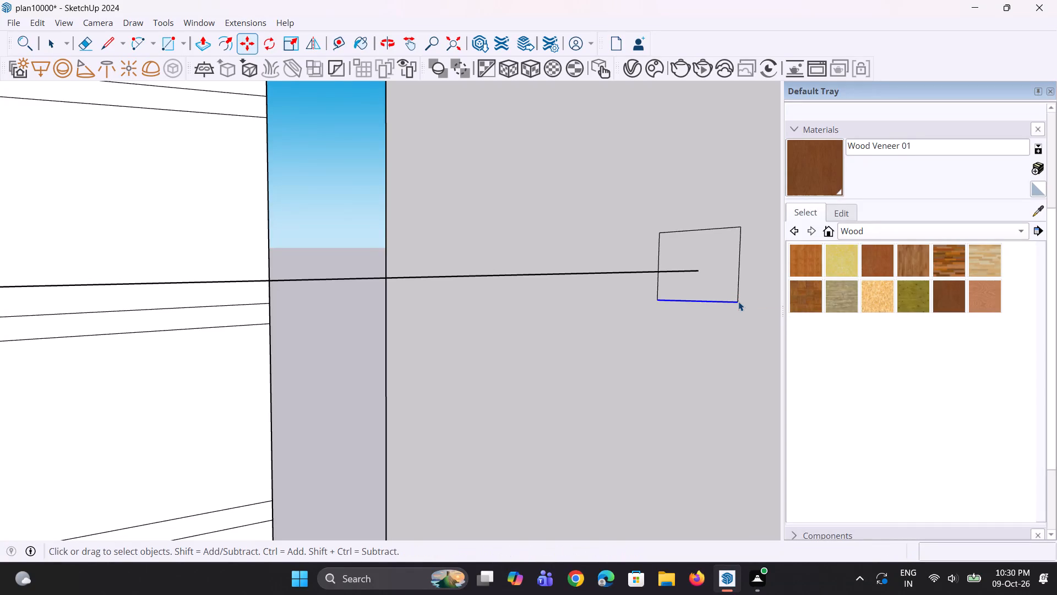
Move the rectangle's front vertical edge inward toward the horizontal line's end by about 3/8".
key(space)
text(n)
click(738, 294)
key(m)
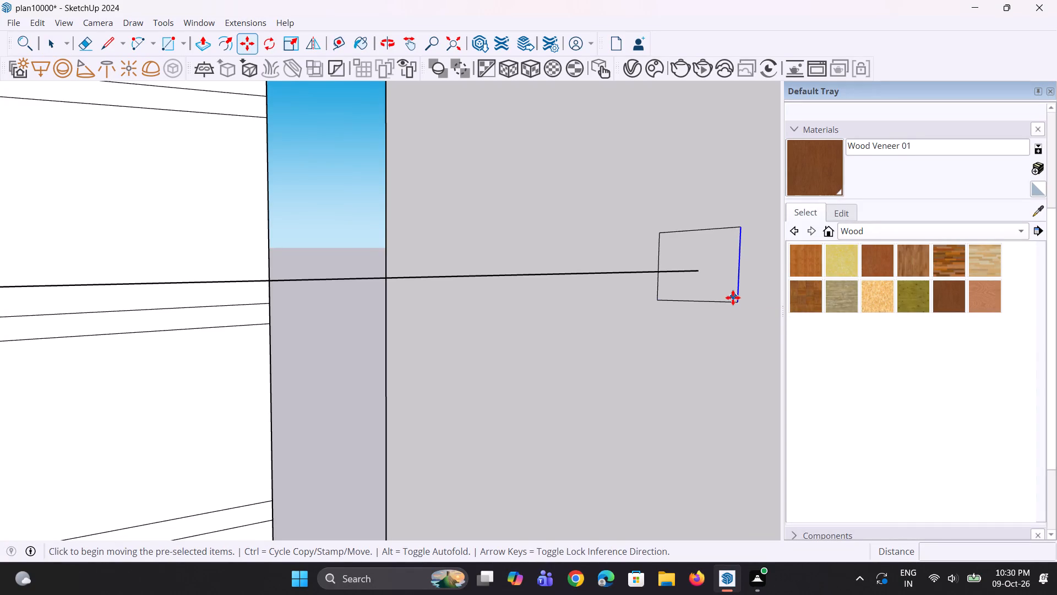
click(733, 303)
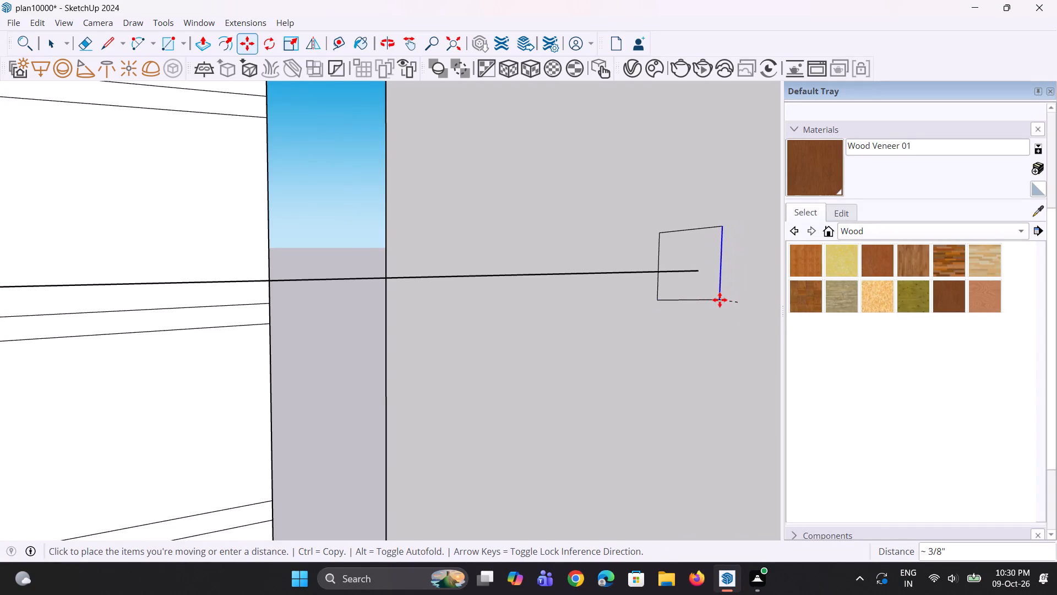
click(717, 302)
Move the rectangle's top edge down toward the horizontal line to make the profile a small square.
middle_drag(739, 304, 671, 317)
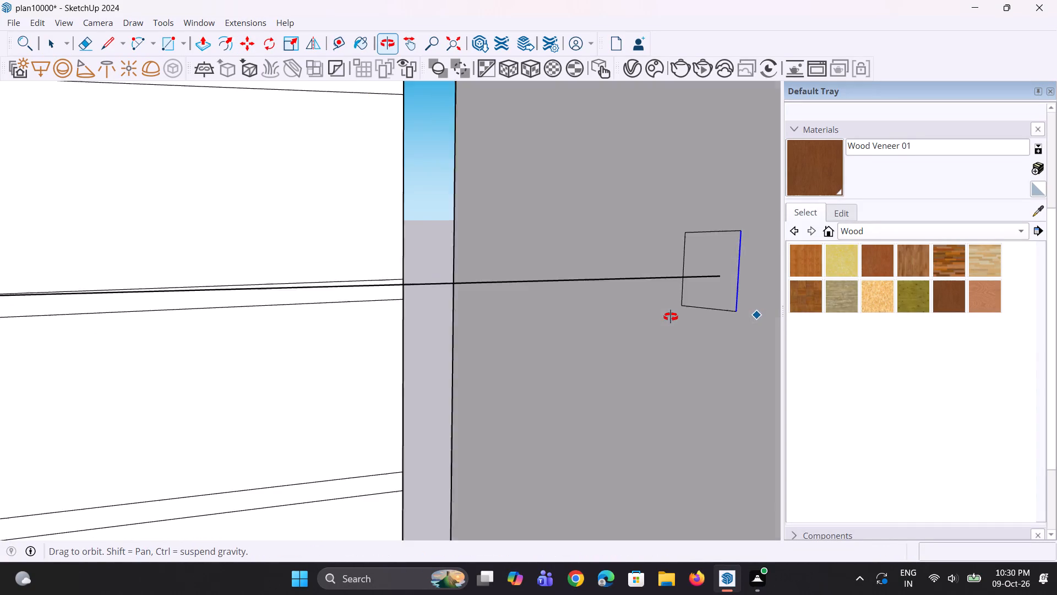
middle_drag(671, 317, 721, 316)
key(space)
key(space)
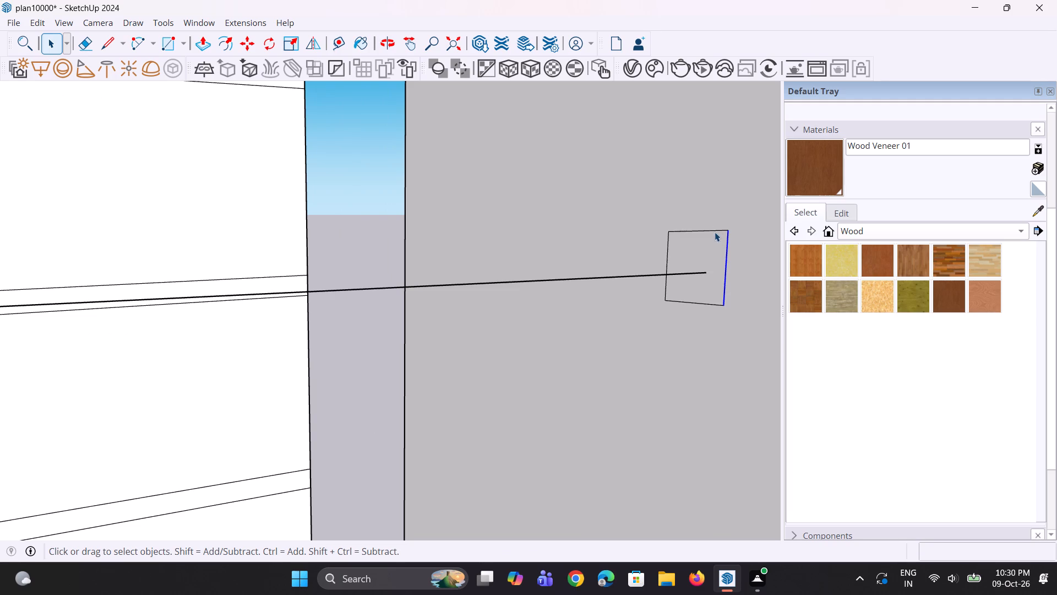
click(715, 232)
key(m)
click(731, 231)
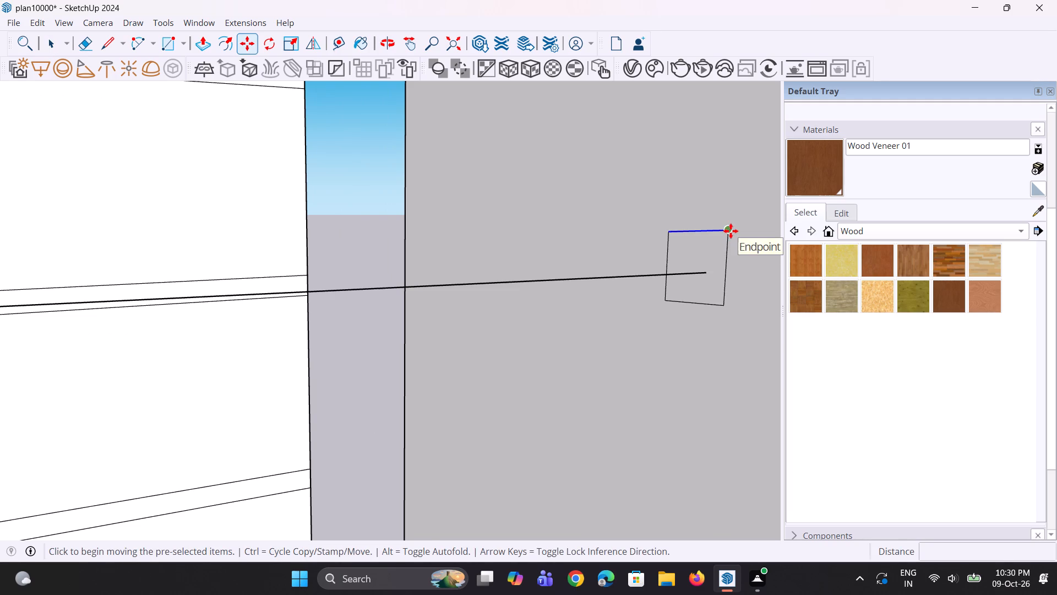
click(727, 245)
Copy the small square profile straight down by about 5 1/4" onto the end of the middle horizontal line.
scroll(717, 302, down, 6)
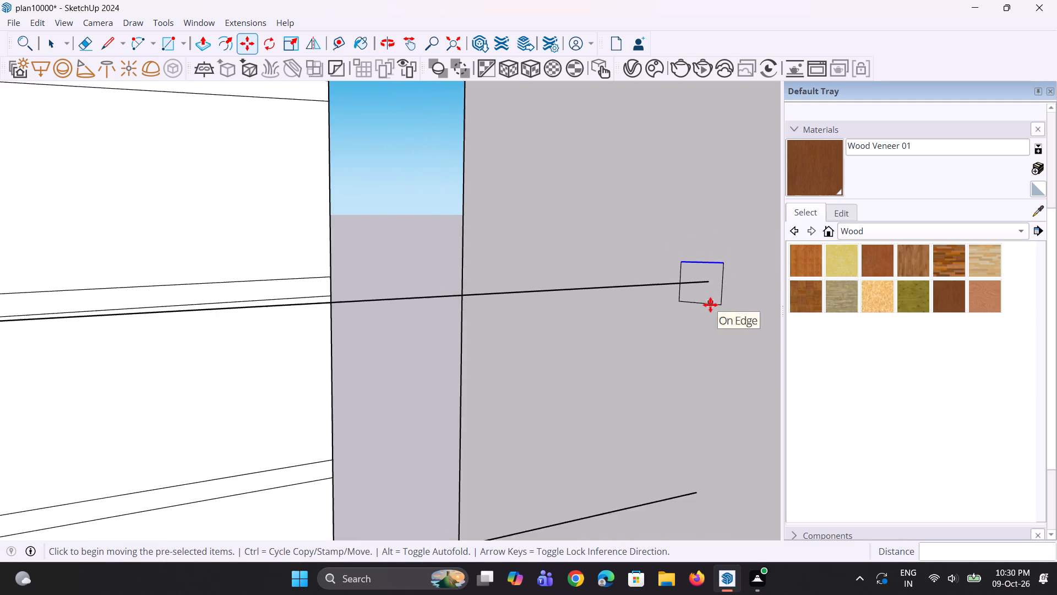
scroll(710, 305, down, 2)
middle_drag(709, 309, 600, 325)
key(space)
key(space)
click(735, 324)
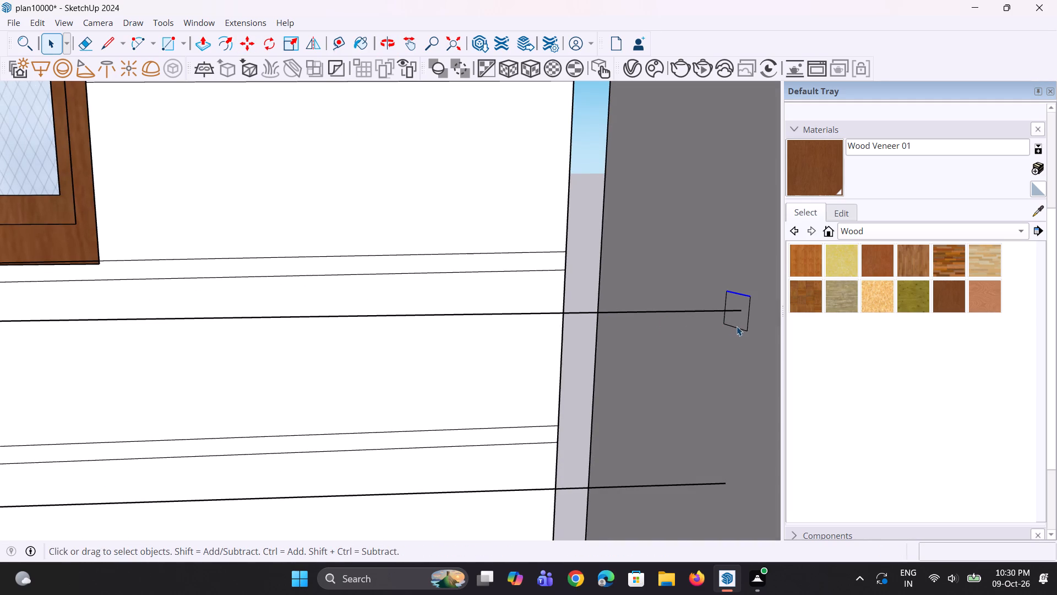
key(m)
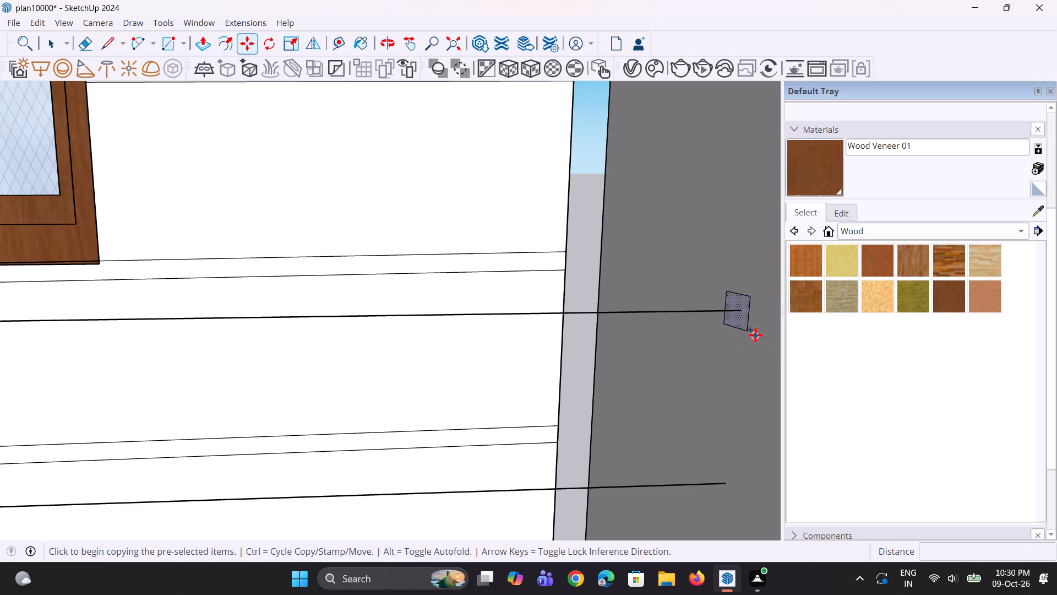
click(751, 331)
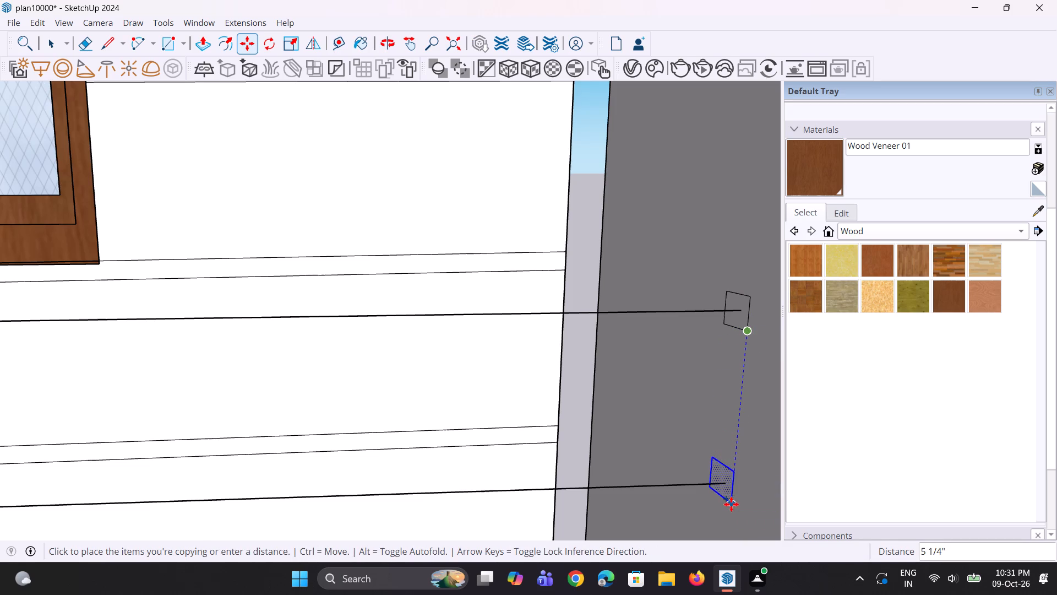
click(731, 506)
Copy the middle square profile straight down by about 5 7/16" onto the end of the lowest horizontal line.
scroll(725, 461, down, 4)
scroll(675, 399, down, 5)
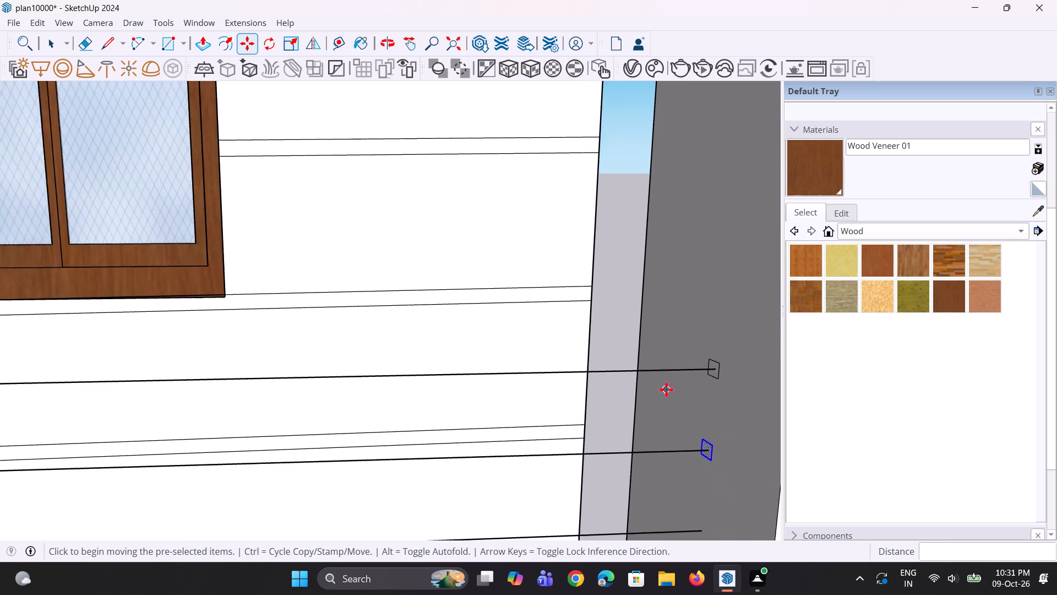
scroll(666, 390, down, 6)
scroll(661, 440, up, 10)
middle_drag(726, 485, 734, 474)
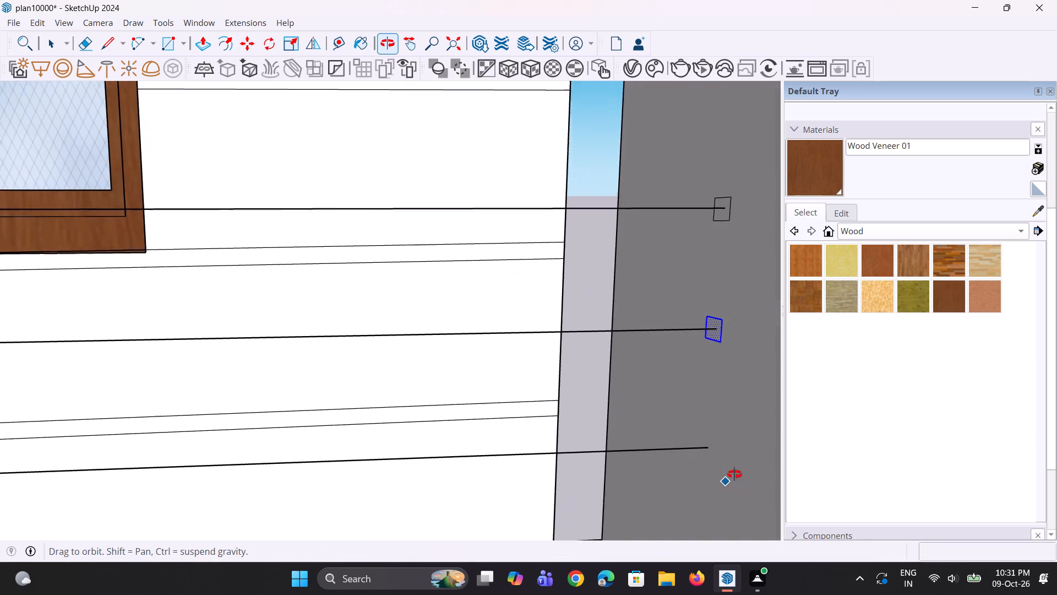
middle_drag(734, 474, 735, 471)
key(m)
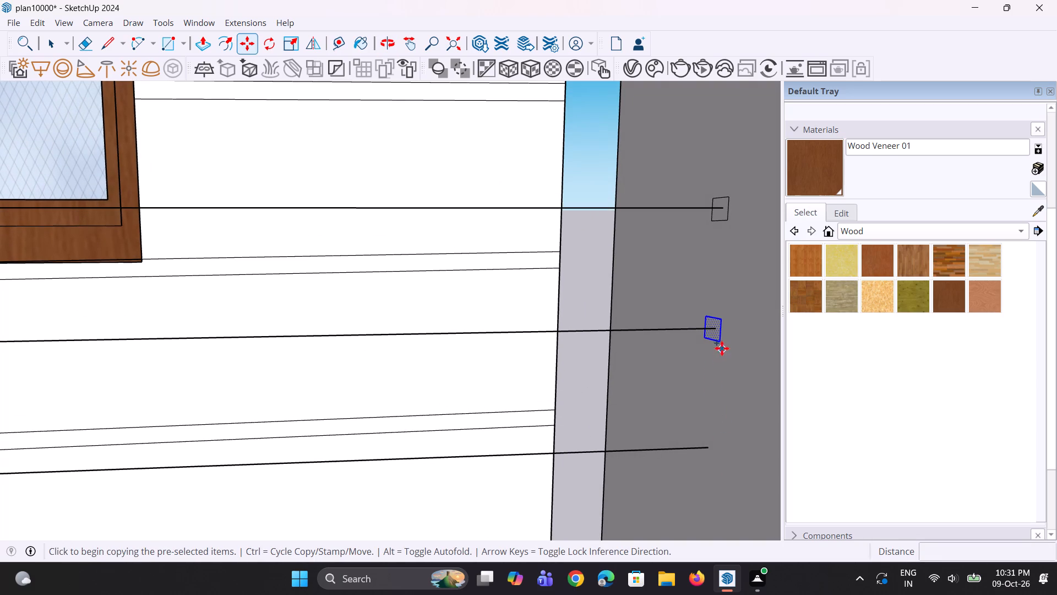
click(722, 344)
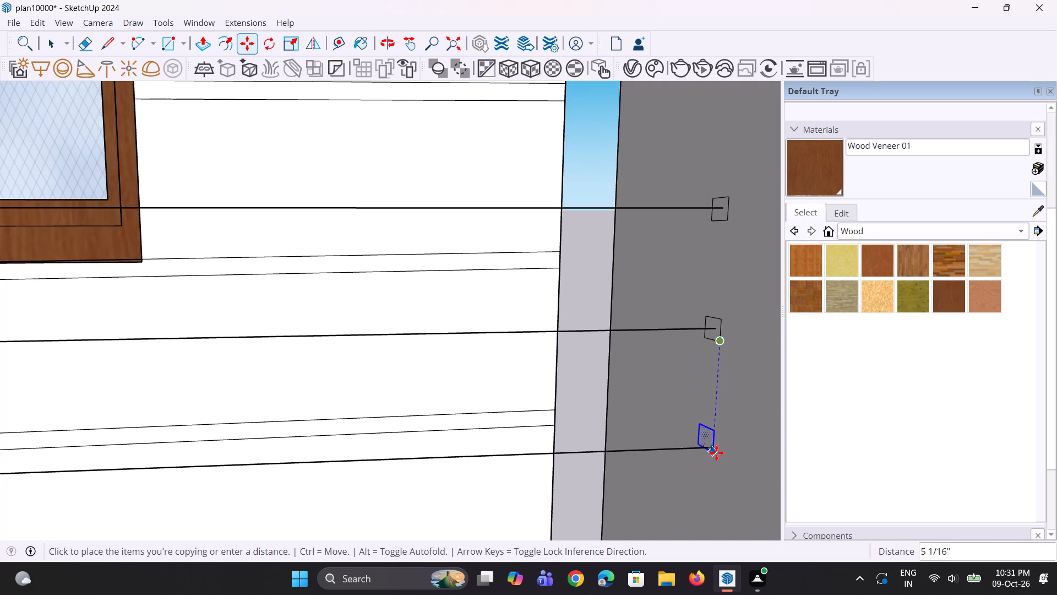
click(712, 460)
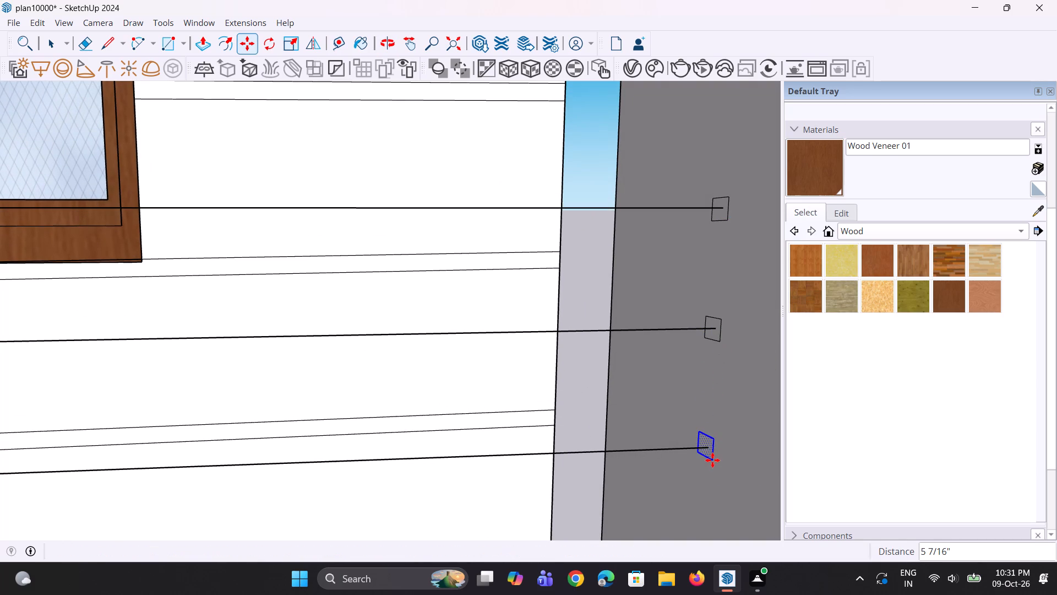
key(space)
Extrude the uppermost square profile along the top horizontal line with Follow Me to form the top rail.
key(space)
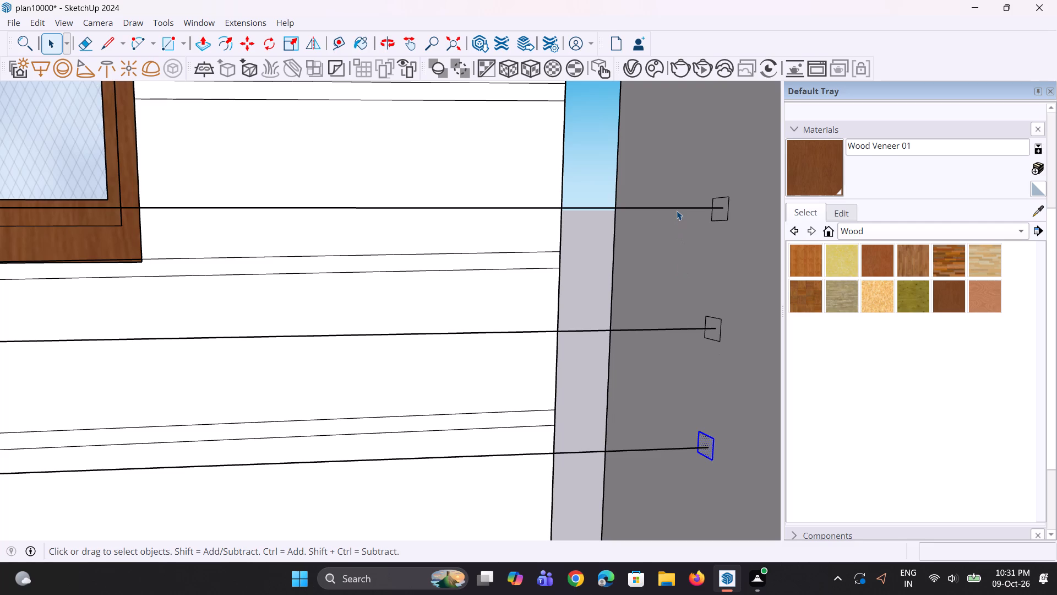
click(677, 210)
click(604, 205)
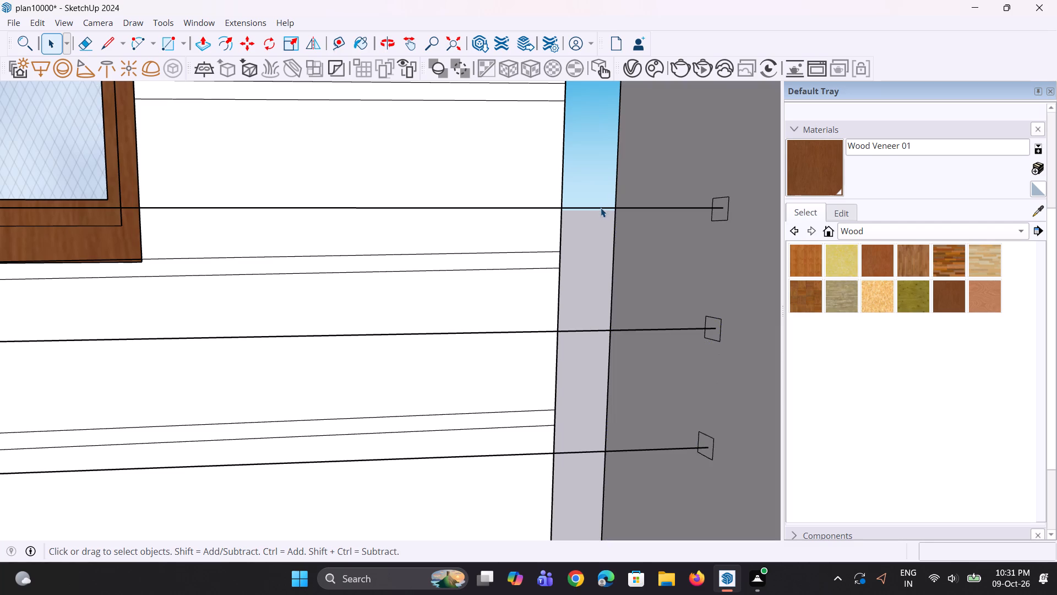
click(601, 208)
click(30, 43)
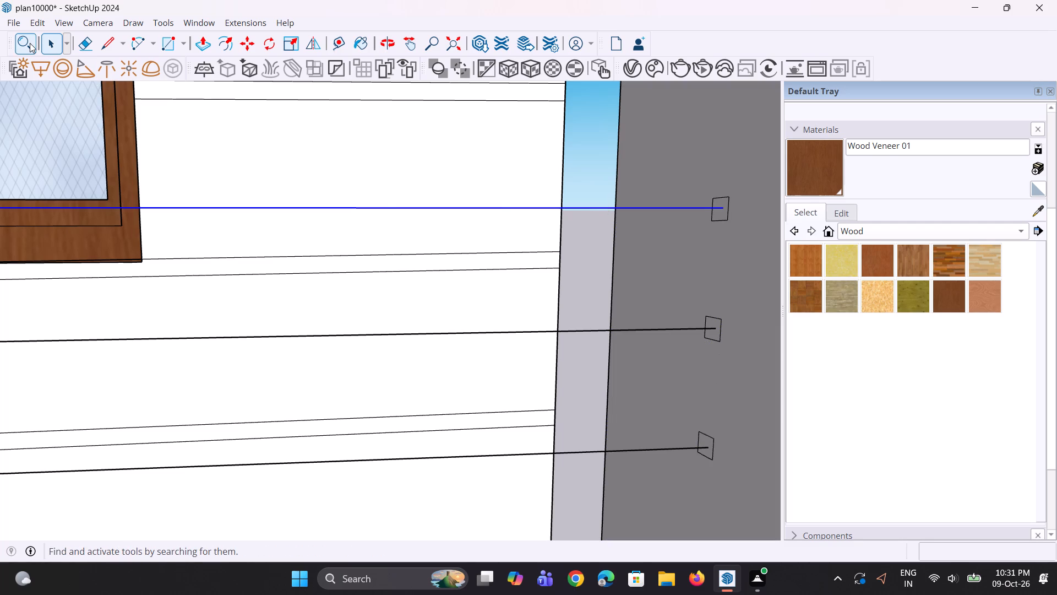
key(f)
key(o)
key(l)
key(l)
click(129, 195)
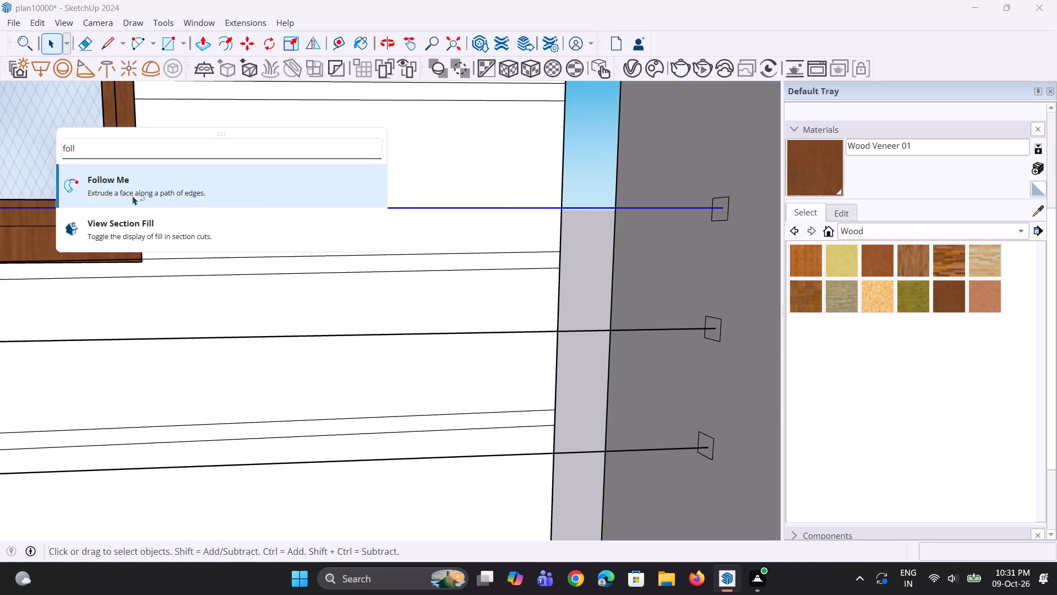
scroll(715, 210, up, 1)
click(718, 214)
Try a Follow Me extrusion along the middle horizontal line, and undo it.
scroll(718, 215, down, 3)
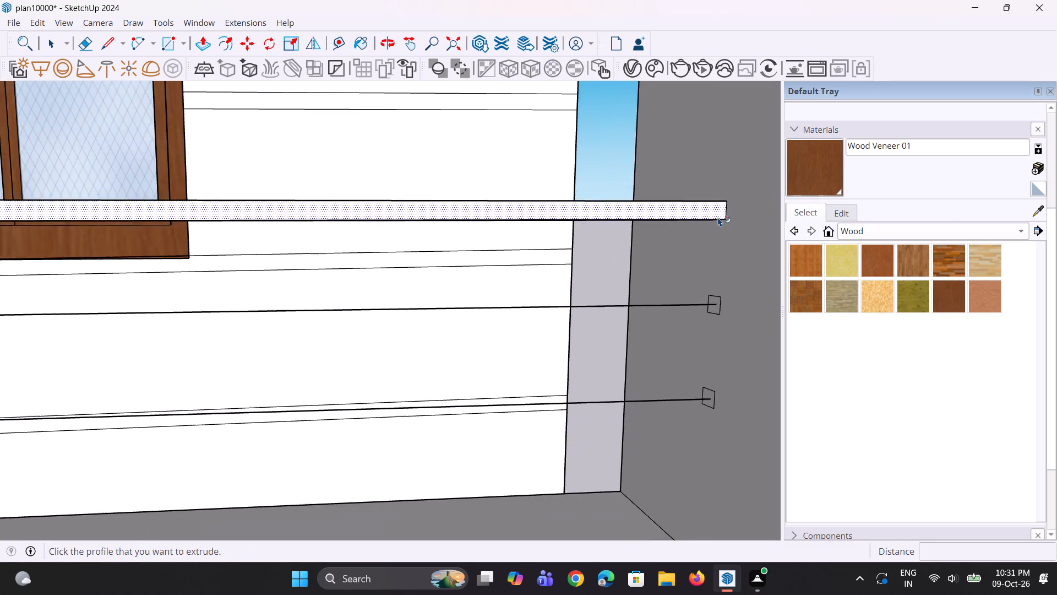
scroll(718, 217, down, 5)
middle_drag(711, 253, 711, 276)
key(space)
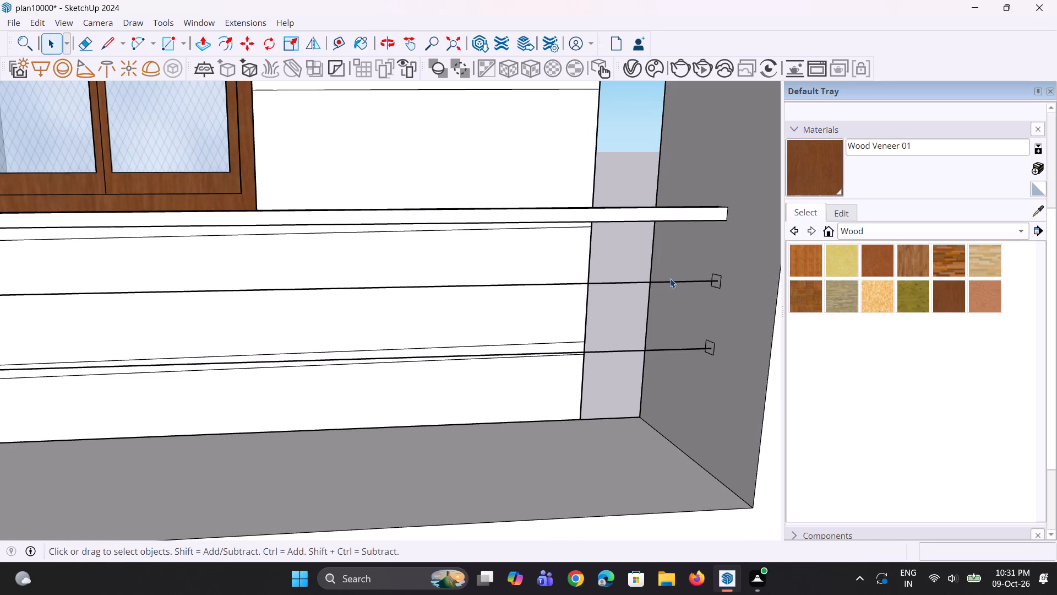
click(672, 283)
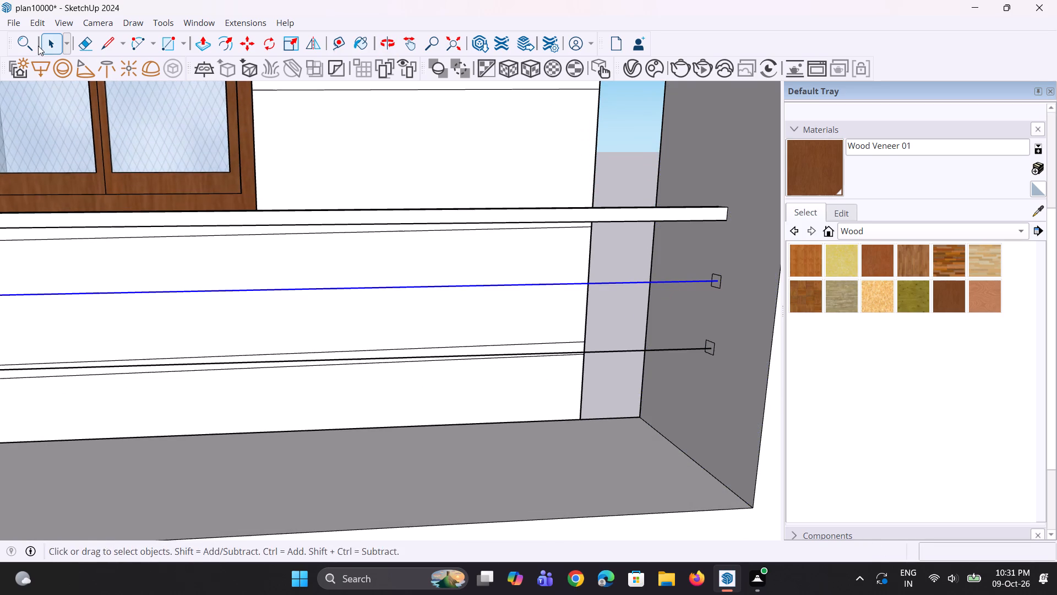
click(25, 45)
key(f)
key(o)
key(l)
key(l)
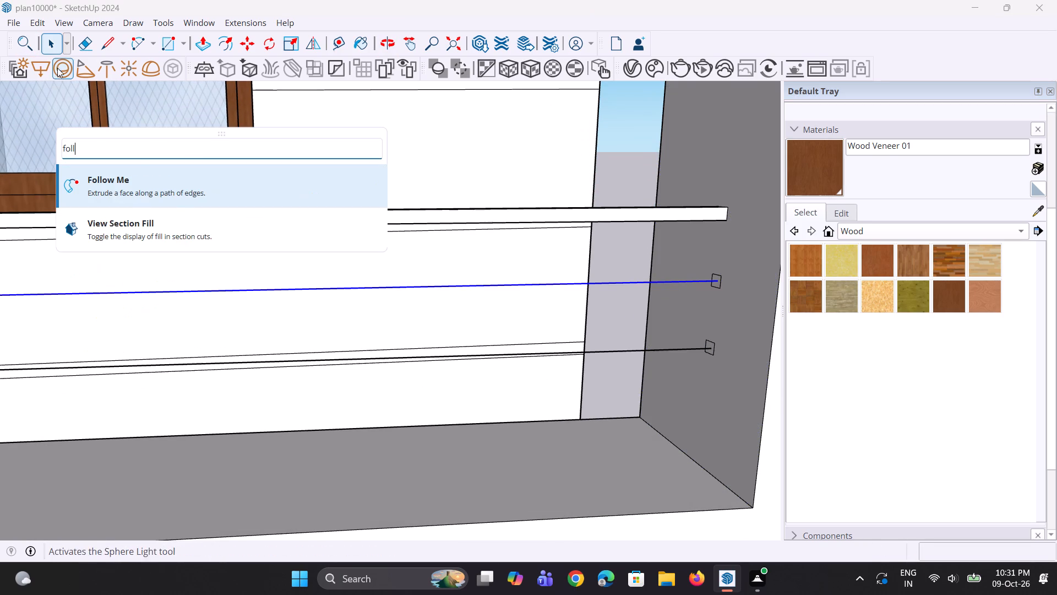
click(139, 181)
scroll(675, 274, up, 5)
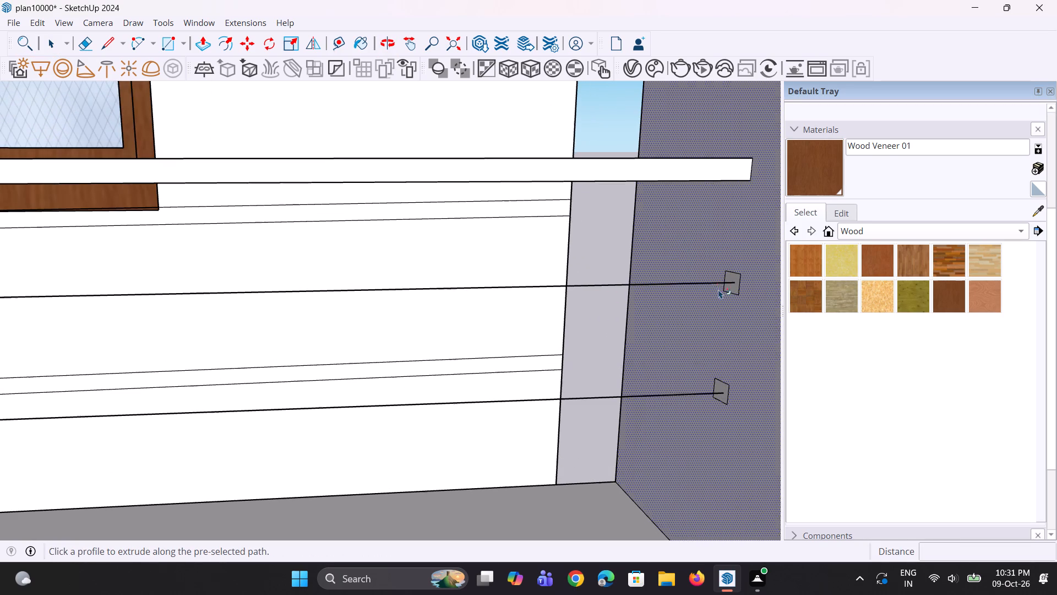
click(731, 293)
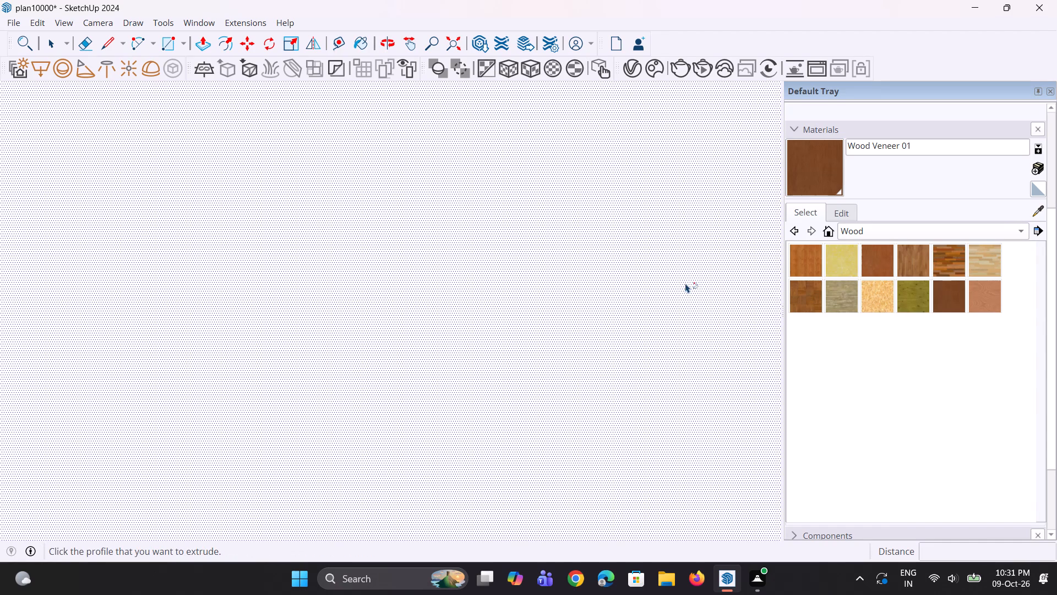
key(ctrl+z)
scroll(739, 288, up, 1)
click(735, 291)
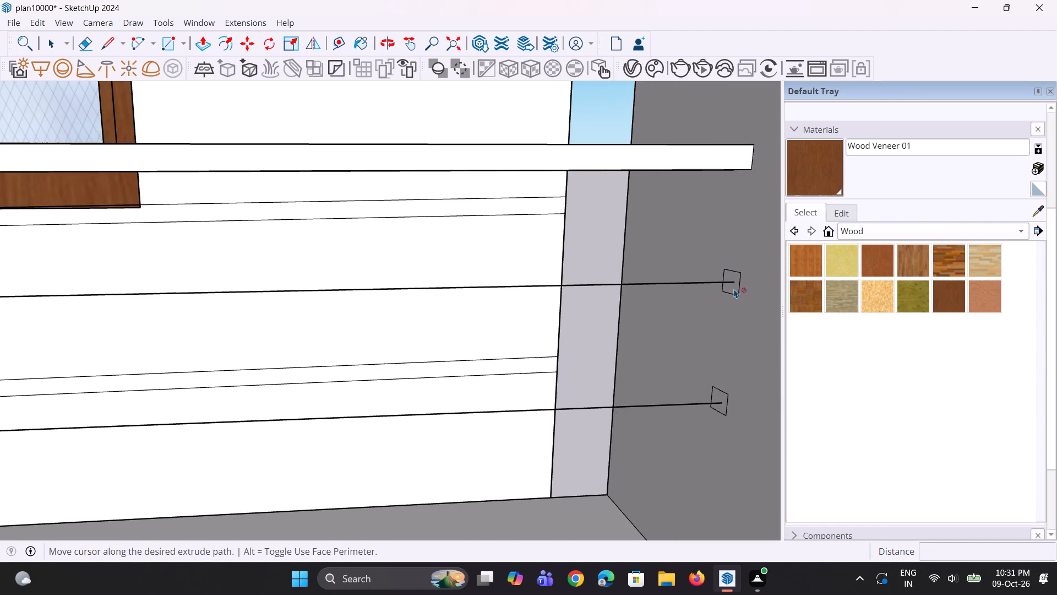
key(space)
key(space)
Extrude the middle square profile along the middle horizontal line with Follow Me to form the second rail.
click(710, 286)
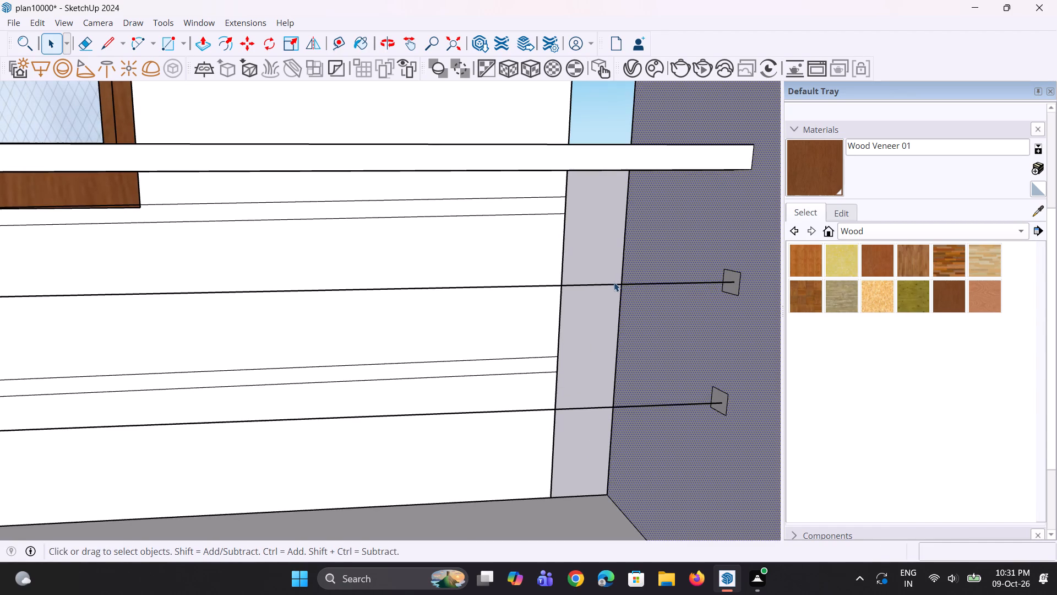
click(613, 283)
click(25, 41)
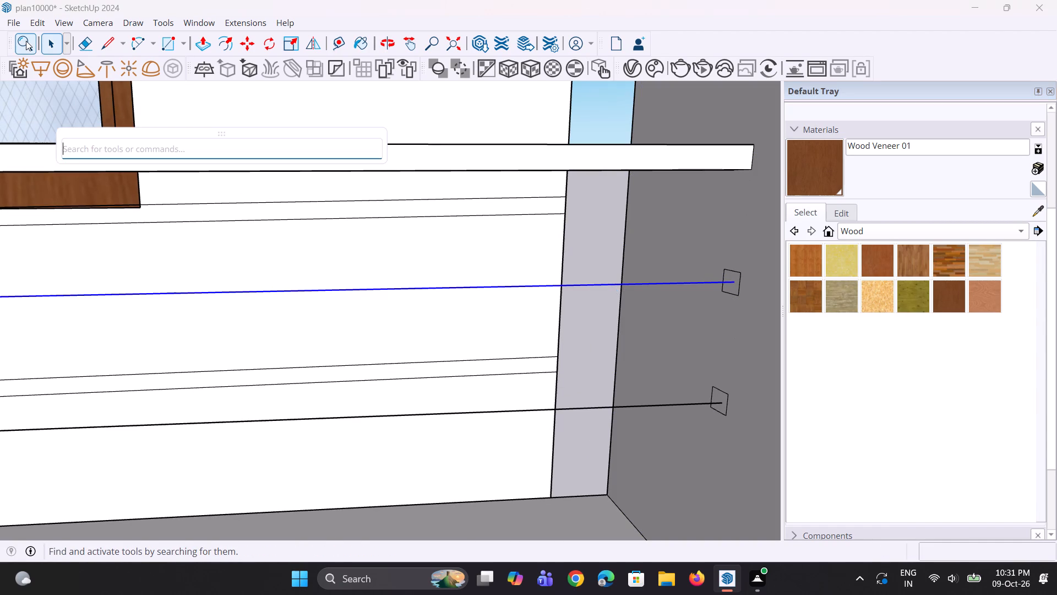
text(fo)
key(l)
key(l)
drag(155, 179, 173, 194)
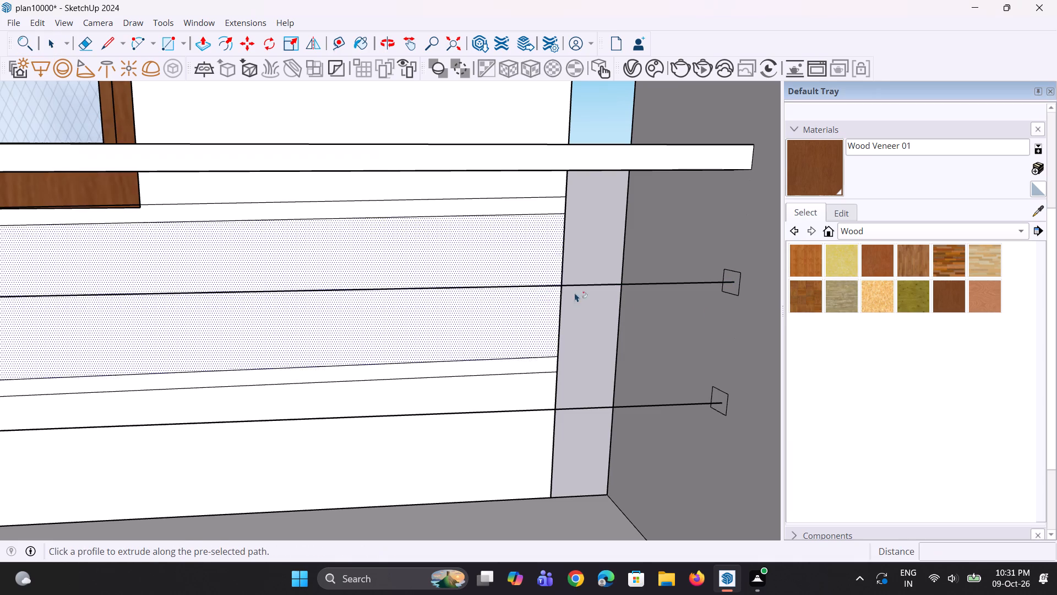
click(738, 290)
scroll(737, 290, down, 4)
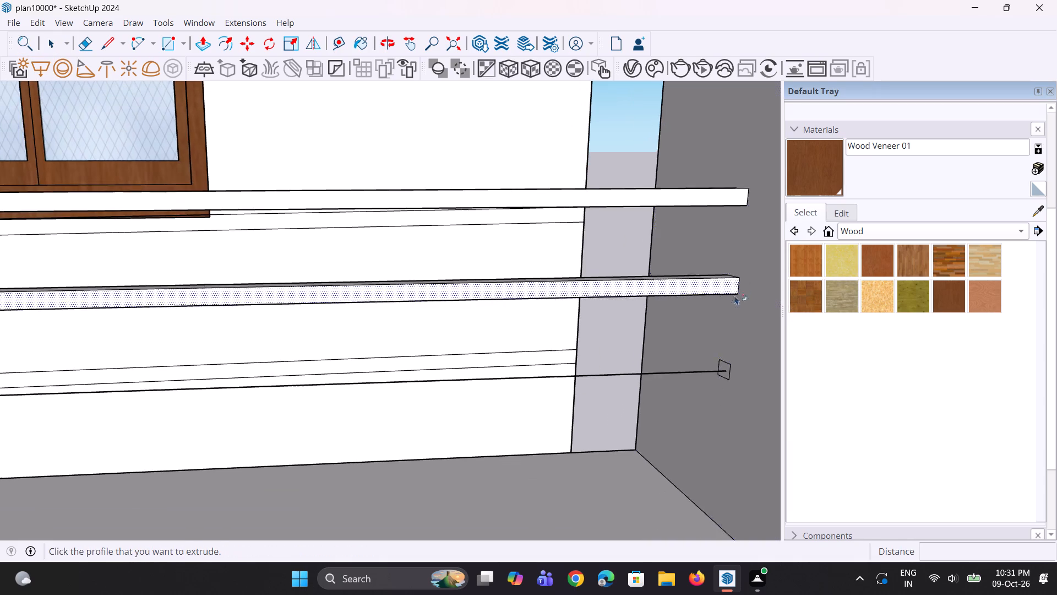
Extrude the lowest square profile along the lowest horizontal line with Follow Me to form the third rail.
key(space)
key(space)
scroll(618, 390, up, 3)
scroll(619, 380, down, 3)
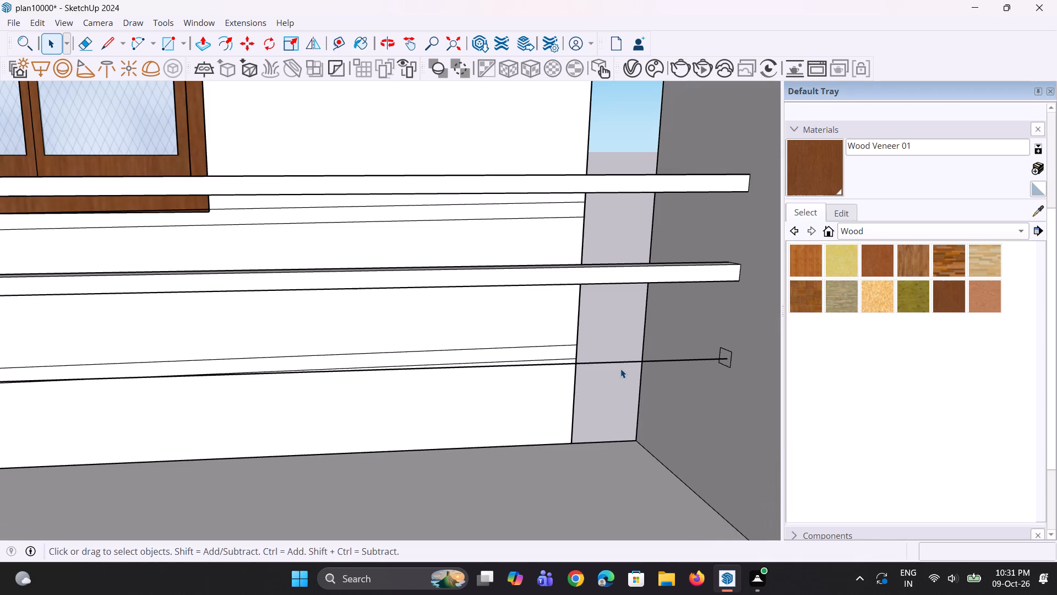
click(625, 362)
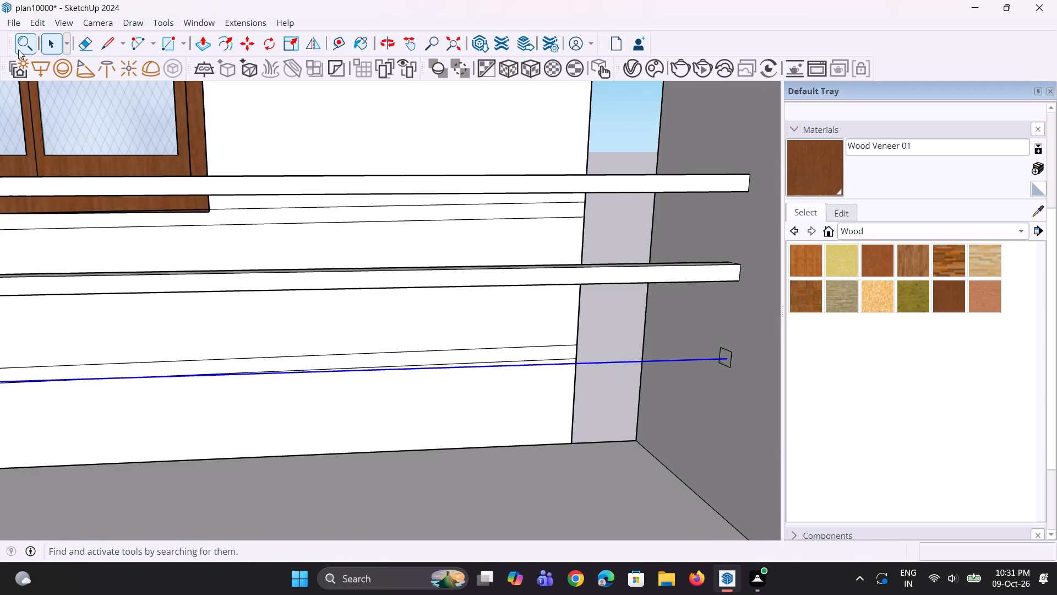
click(20, 52)
text(fo)
key(l)
key(l)
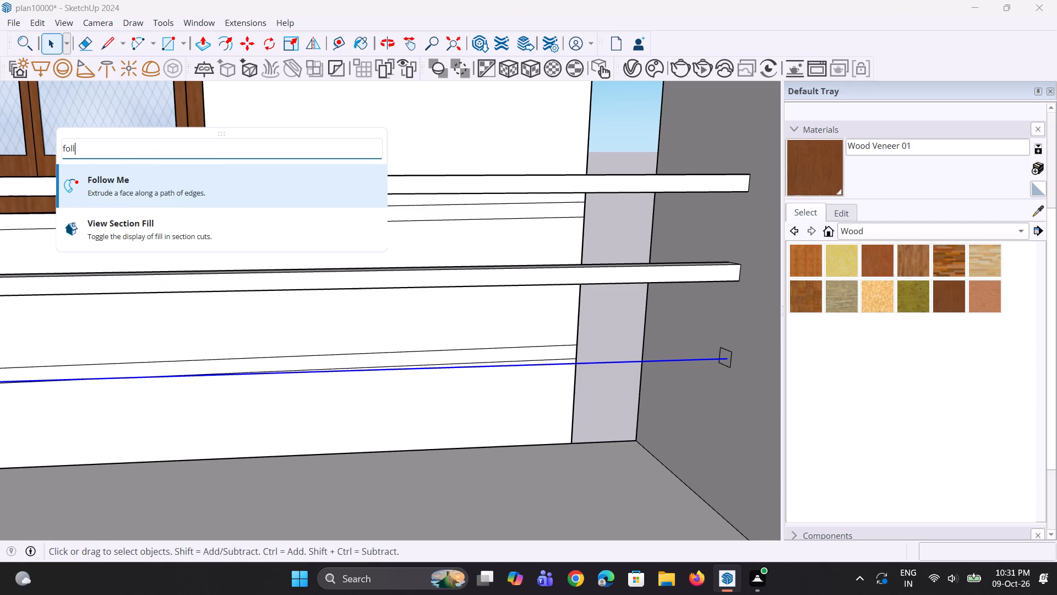
click(137, 174)
scroll(742, 323, up, 3)
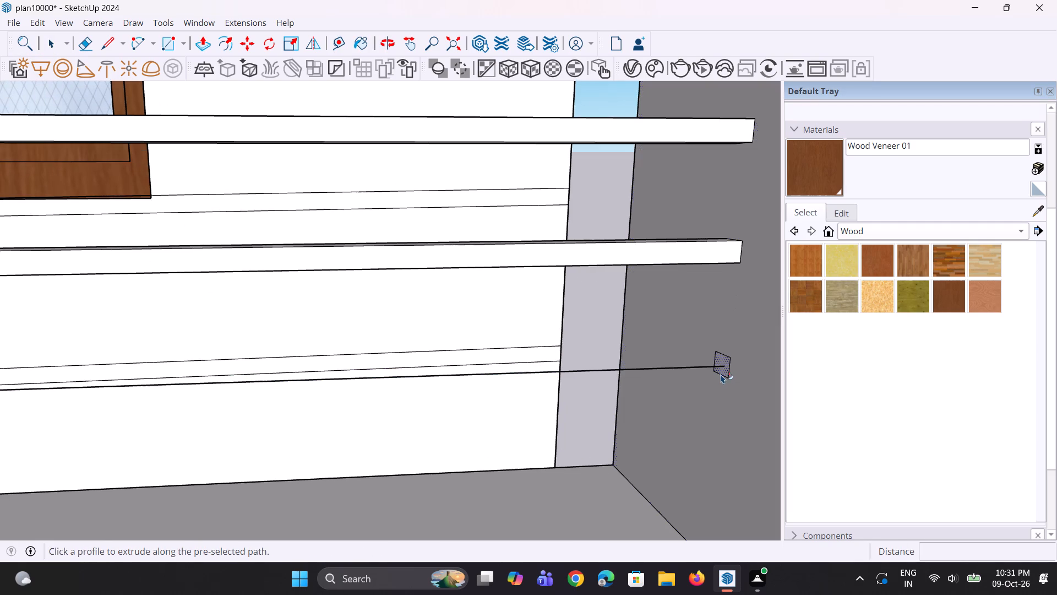
click(722, 373)
scroll(724, 371, down, 4)
scroll(707, 370, up, 1)
scroll(649, 353, down, 13)
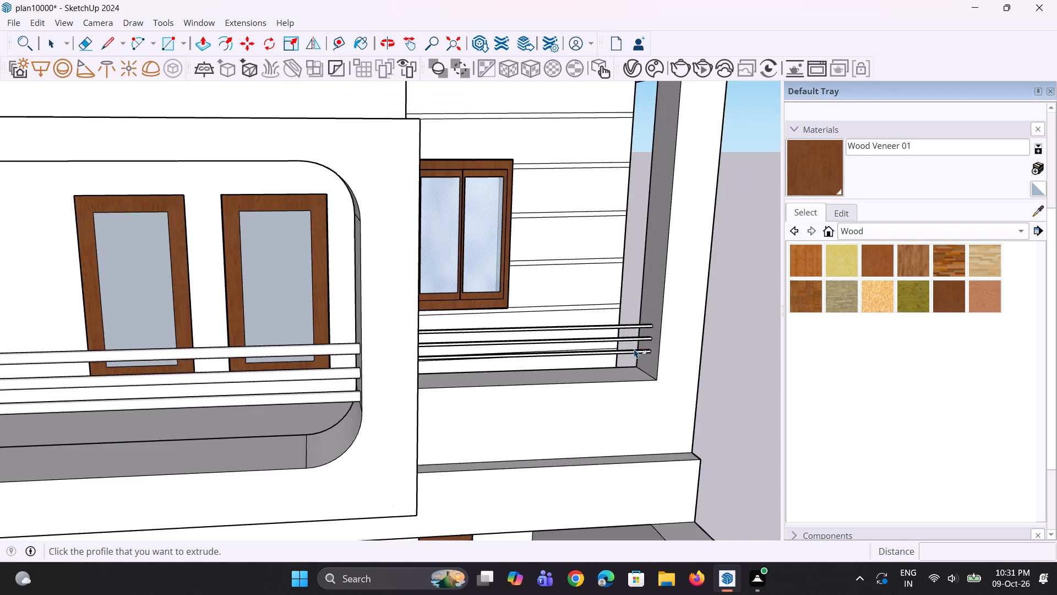
middle_drag(647, 360, 596, 346)
key(space)
key(space)
Examine the balcony rails, the neighbouring opening's rails and the whole house from the front and side.
scroll(472, 405, down, 2)
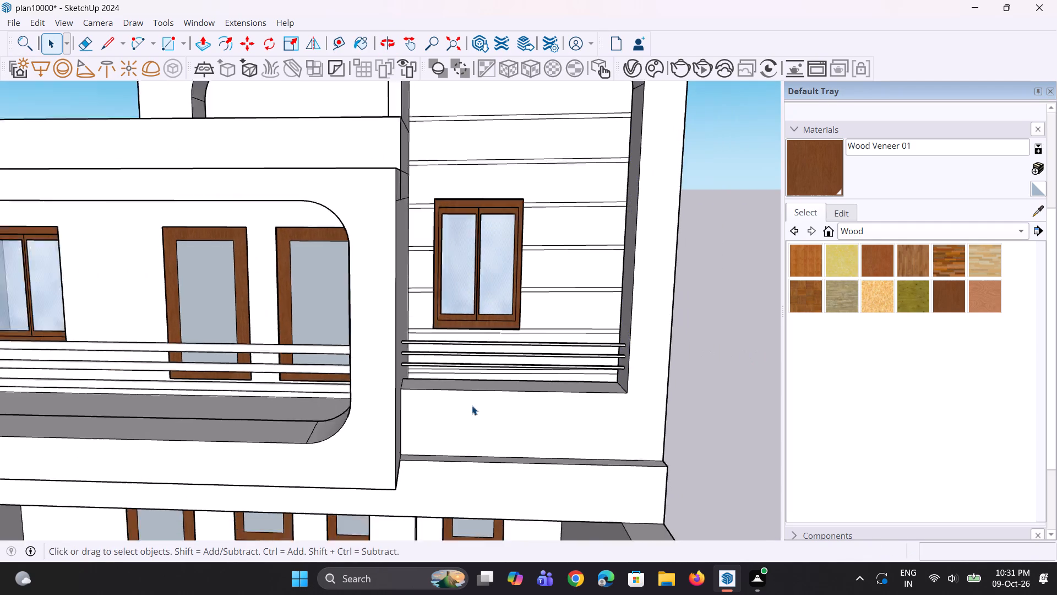
scroll(472, 405, down, 4)
middle_drag(481, 376, 484, 352)
scroll(483, 349, down, 4)
middle_drag(370, 358, 371, 375)
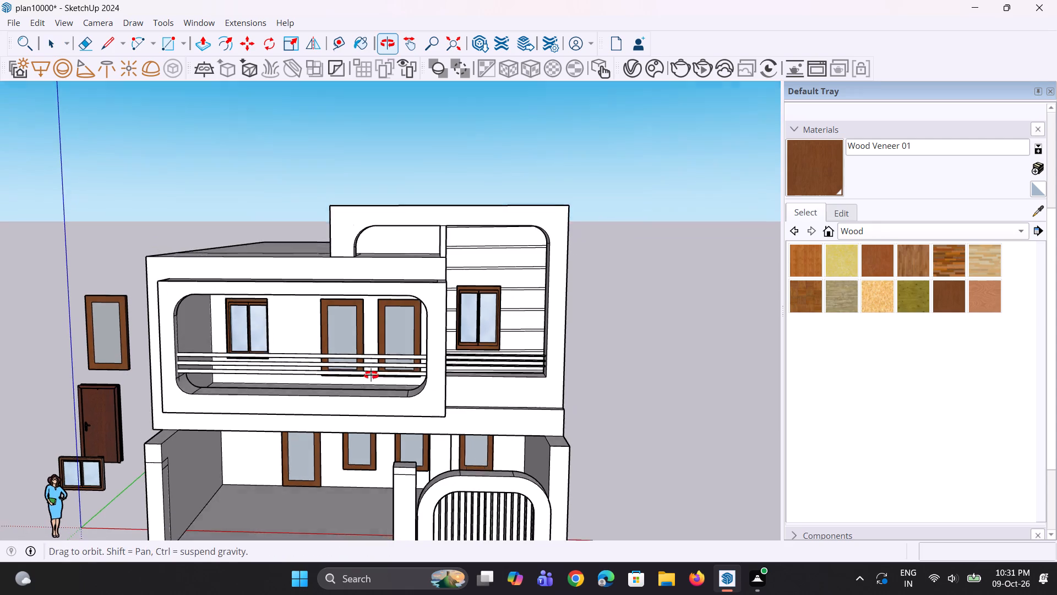
middle_drag(371, 375, 371, 382)
scroll(454, 370, up, 4)
middle_drag(457, 363, 459, 344)
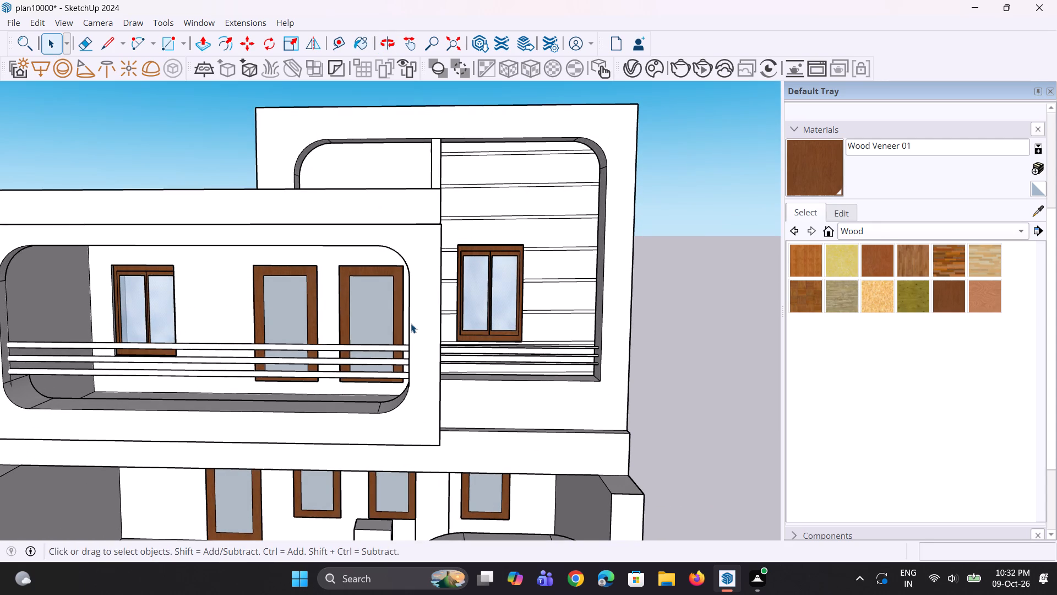
scroll(487, 131, down, 4)
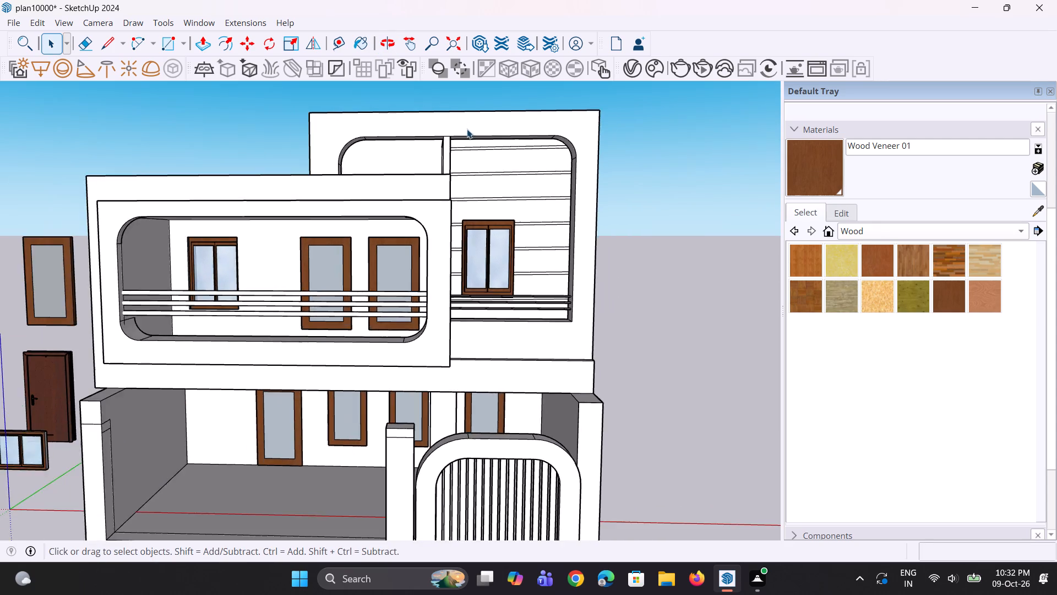
scroll(467, 129, down, 6)
middle_drag(377, 367, 594, 344)
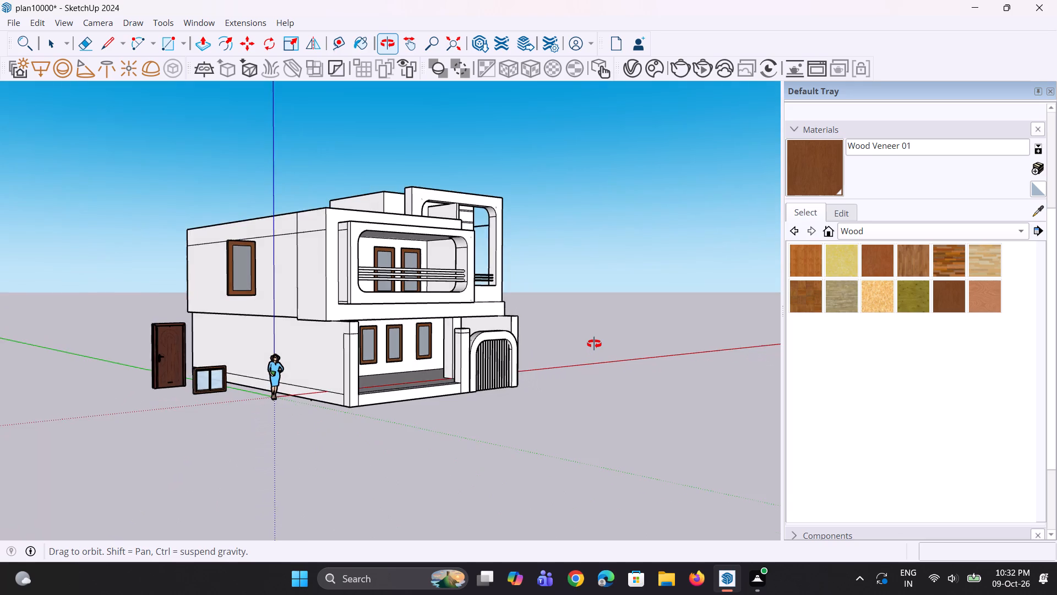
middle_drag(594, 344, 417, 363)
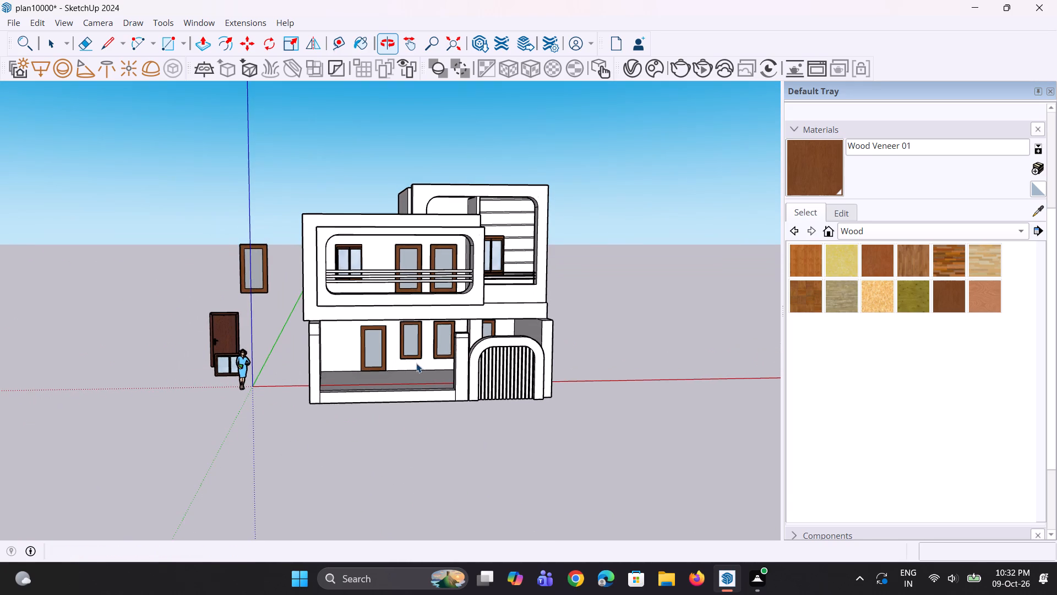
Push/Pull the upper face on the inner side of the ground-floor corner pillar about 19' 1 1/16" across to the gate-side pillar.
scroll(417, 360, up, 2)
middle_drag(402, 351, 292, 347)
scroll(275, 322, up, 4)
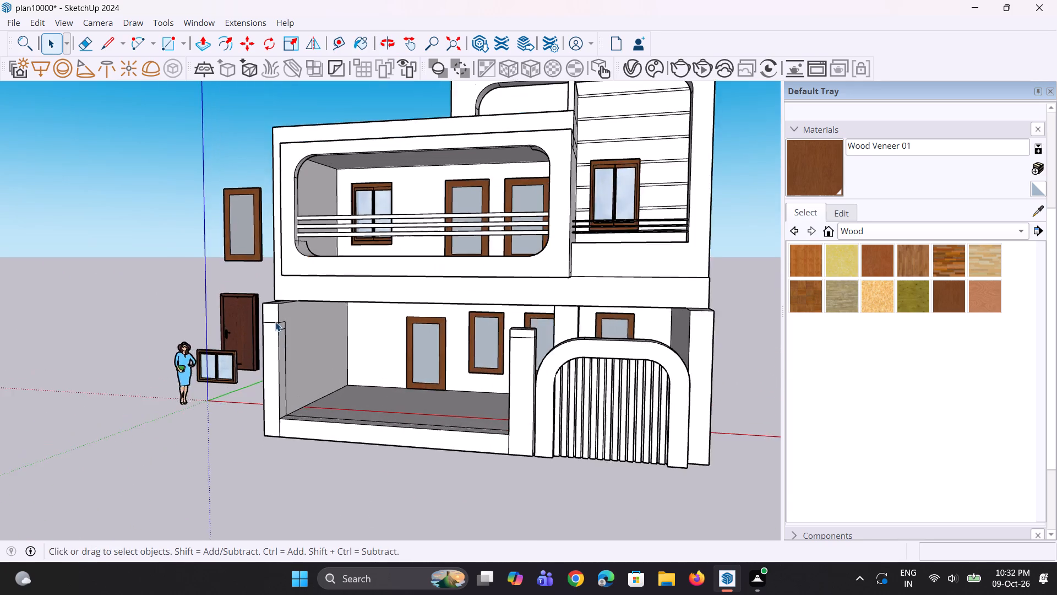
scroll(275, 322, up, 3)
middle_drag(275, 323, 262, 323)
key(l)
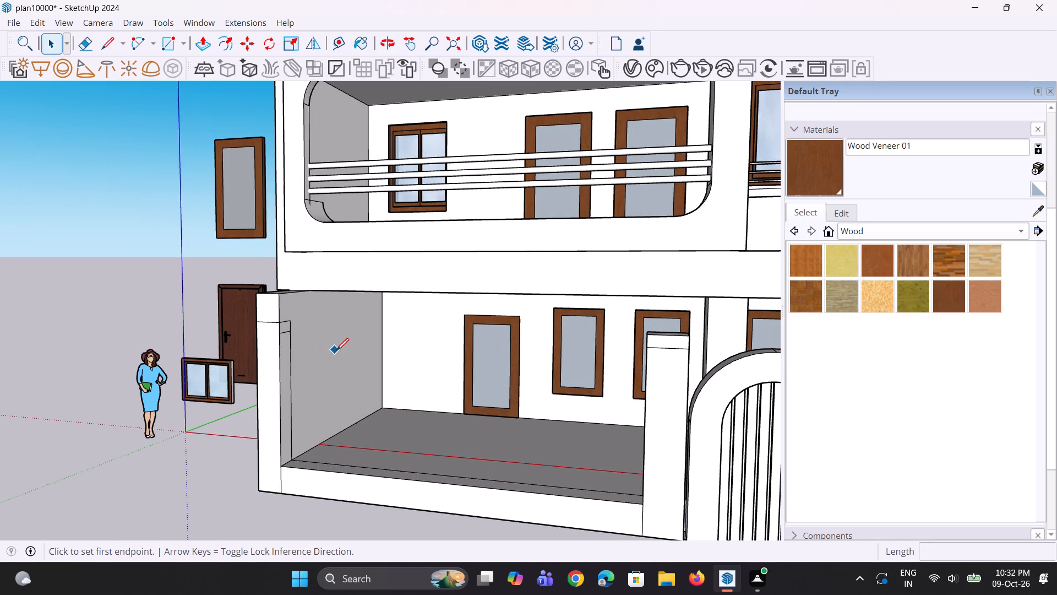
key(p)
click(286, 328)
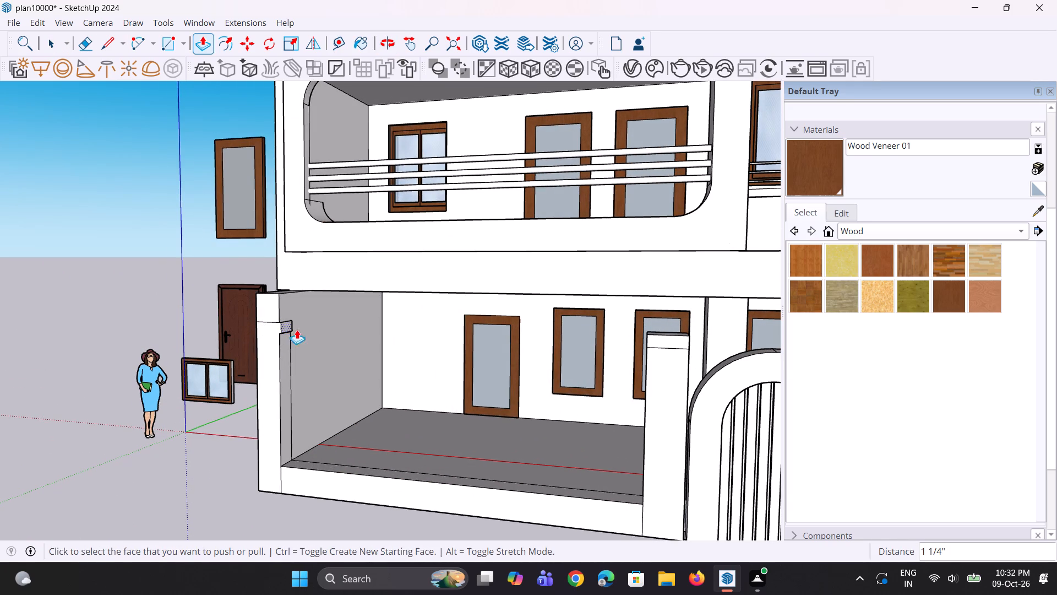
click(291, 324)
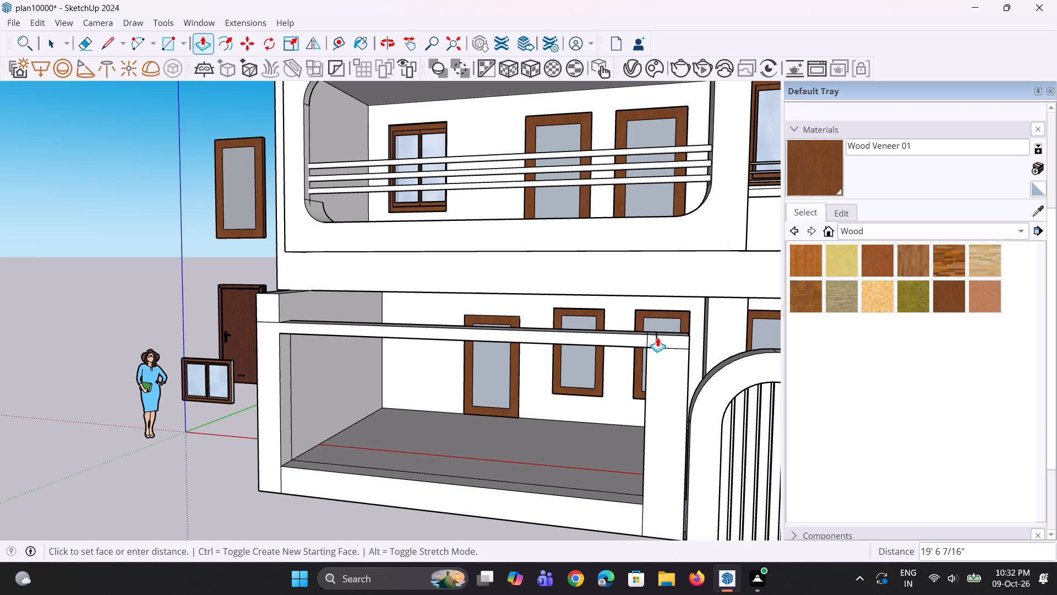
click(647, 338)
Draw a rectangle of about 19' 2 1/2" by 7' 5 15/16" filling the ground-floor opening beneath the new beam.
middle_drag(656, 371, 772, 336)
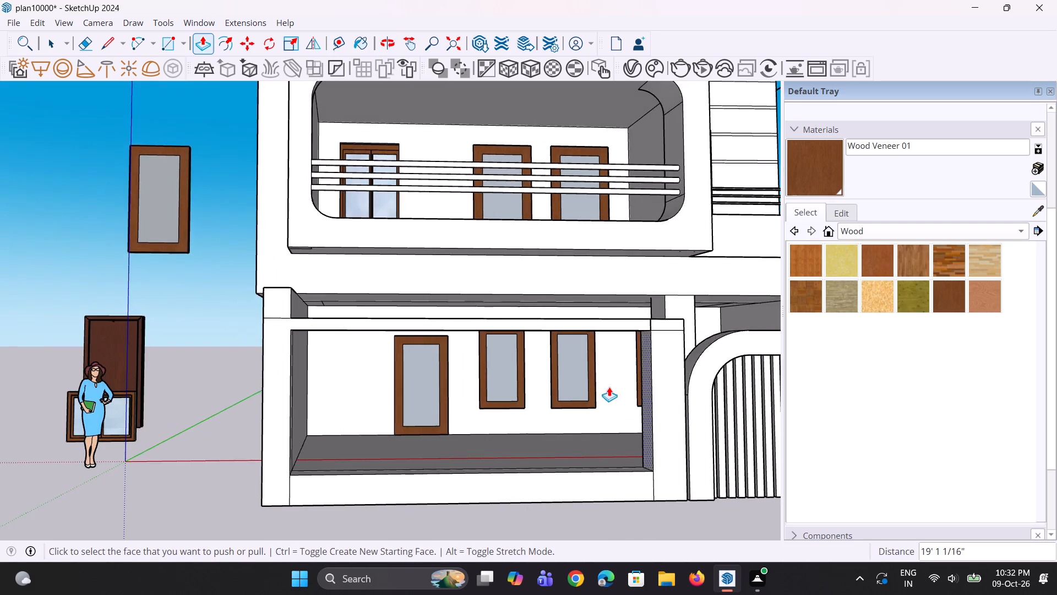
scroll(582, 394, down, 3)
middle_drag(512, 409, 502, 476)
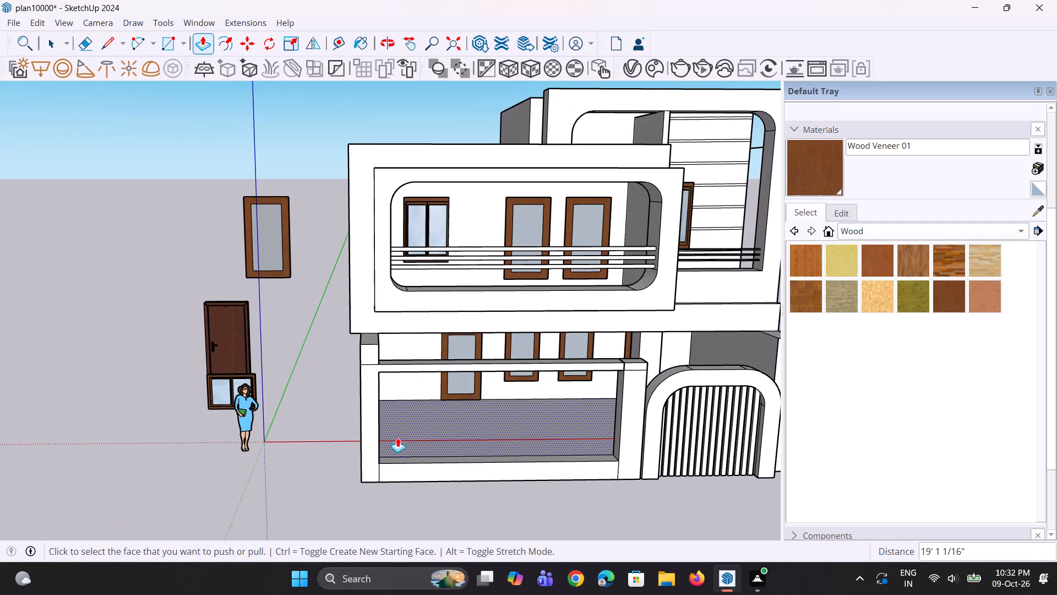
middle_drag(397, 440, 395, 427)
middle_drag(398, 432, 375, 418)
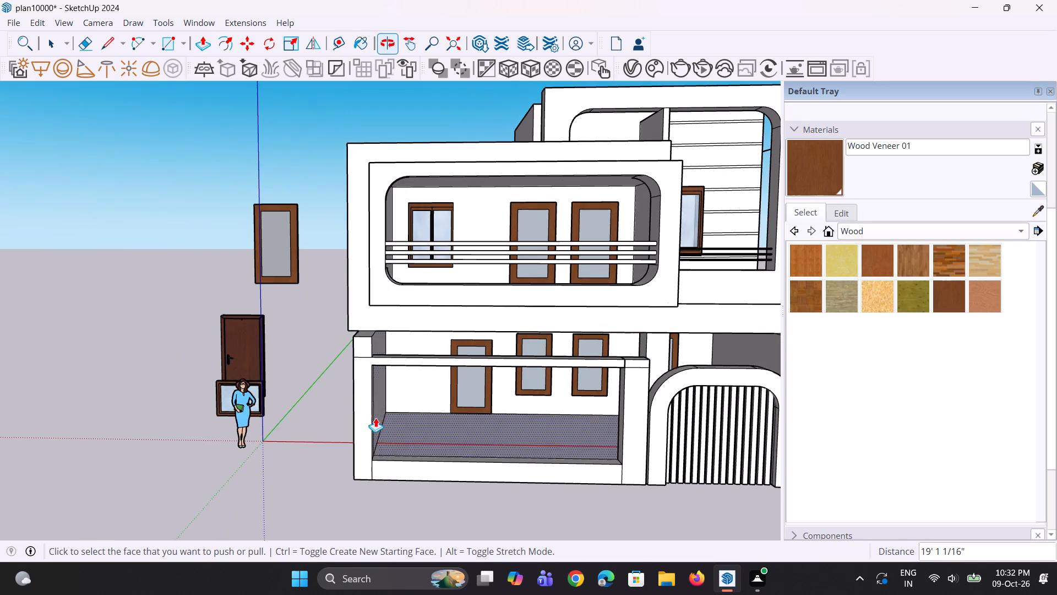
key(r)
click(370, 367)
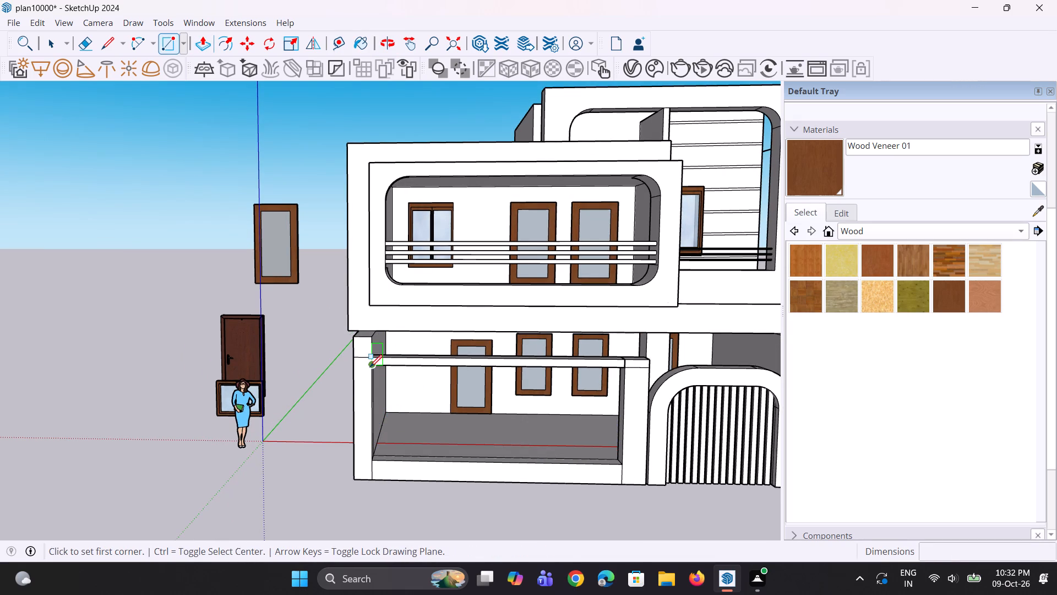
click(619, 461)
Copy the rectangular face about 25' 8 5/8" along the red axis to the open ground beside the house.
key(m)
click(552, 437)
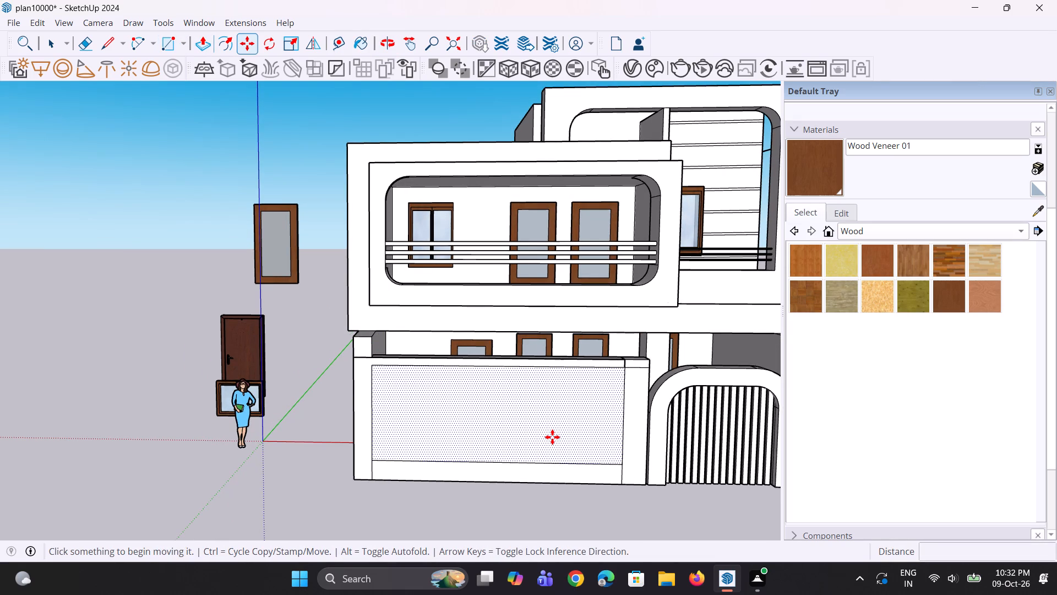
key(m)
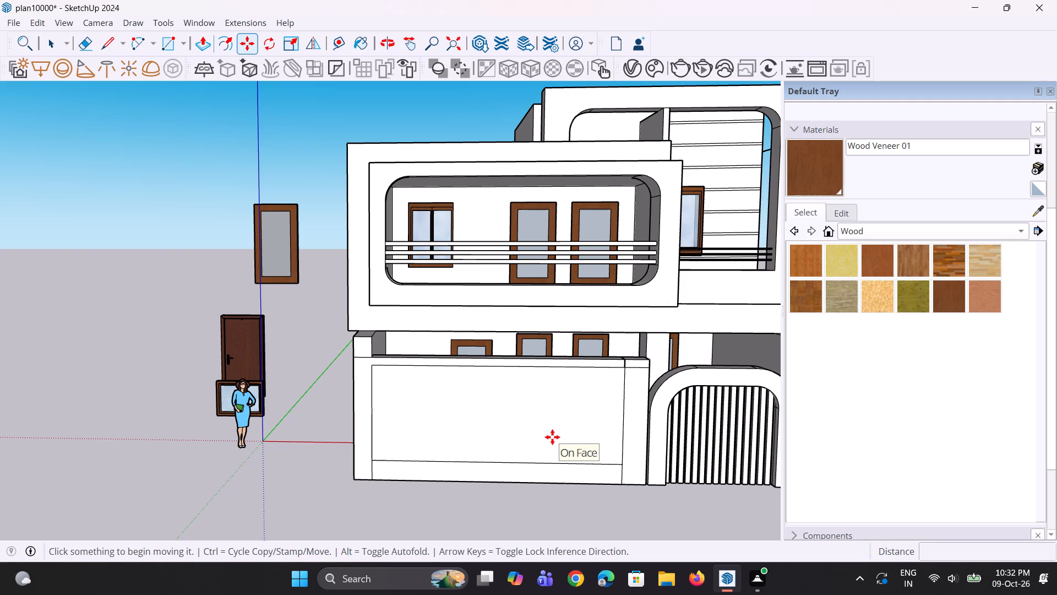
click(552, 437)
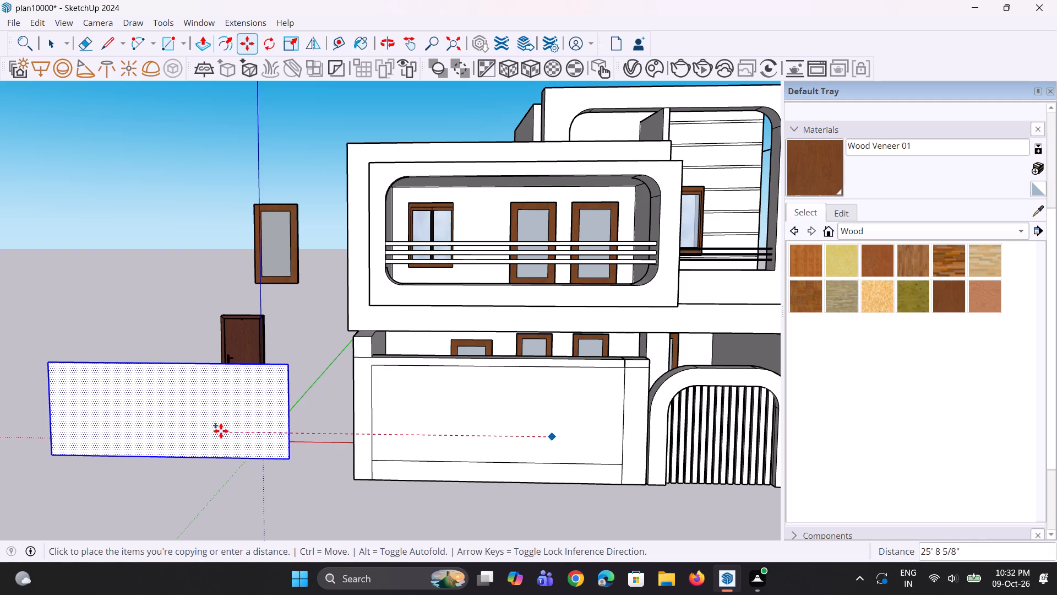
click(221, 431)
key(space)
Delete the original rectangular face from the ground-floor opening.
click(502, 421)
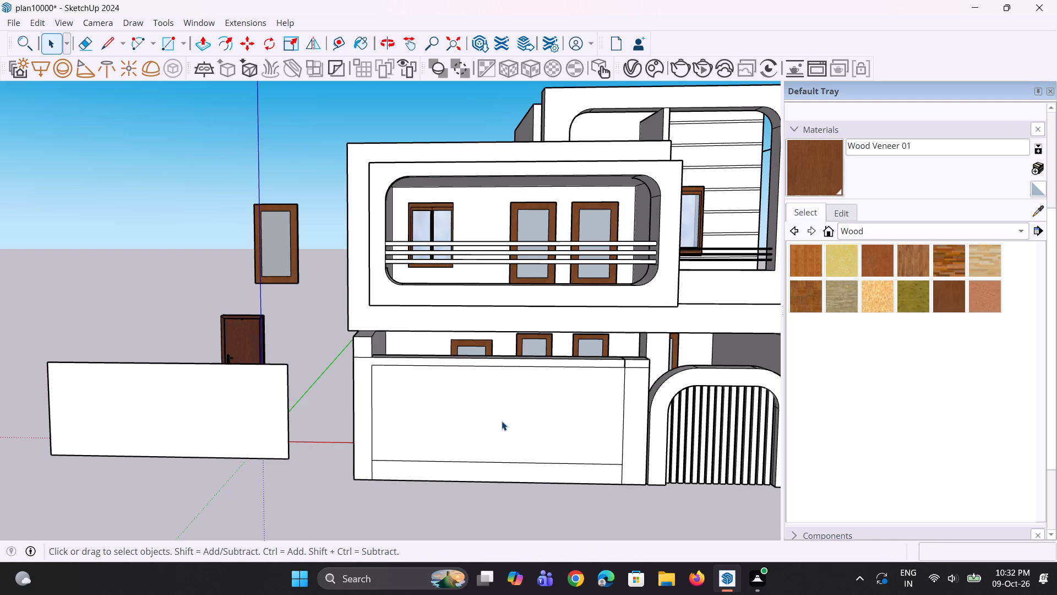
key(Delete)
Copy the panel's outer vertical edge onto its house-side edge and divide the copy by /2 to add a centre line.
scroll(502, 414, down, 3)
middle_drag(285, 437, 285, 421)
scroll(226, 416, up, 2)
middle_drag(218, 413, 232, 415)
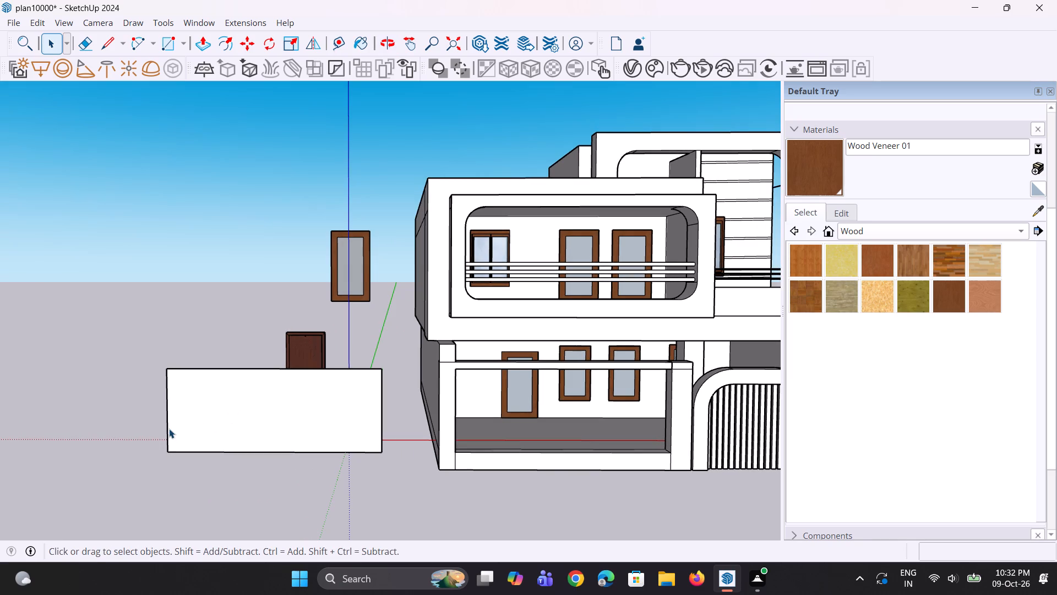
click(170, 428)
key(m)
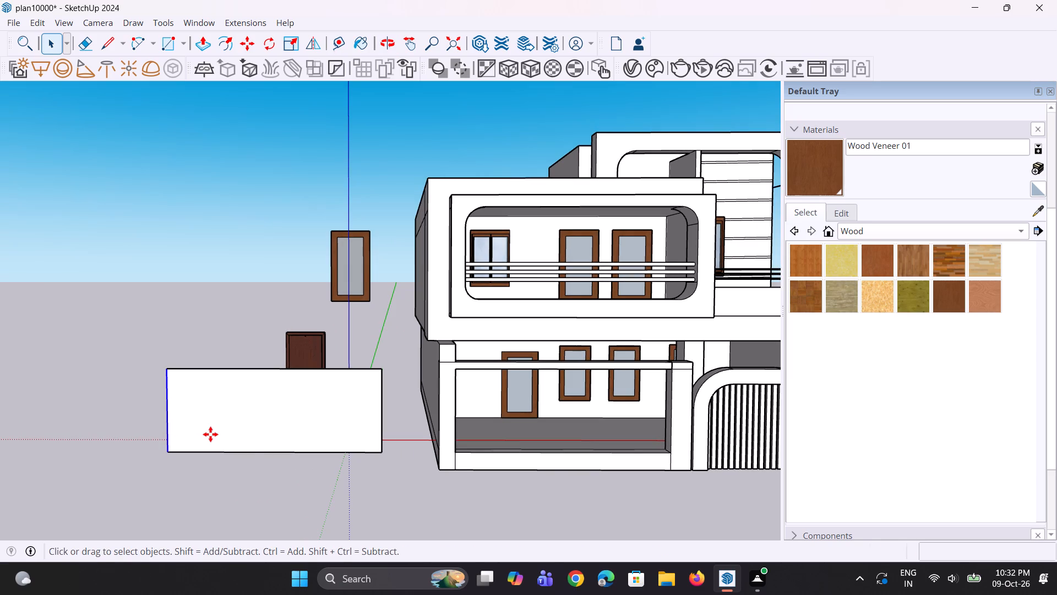
click(172, 451)
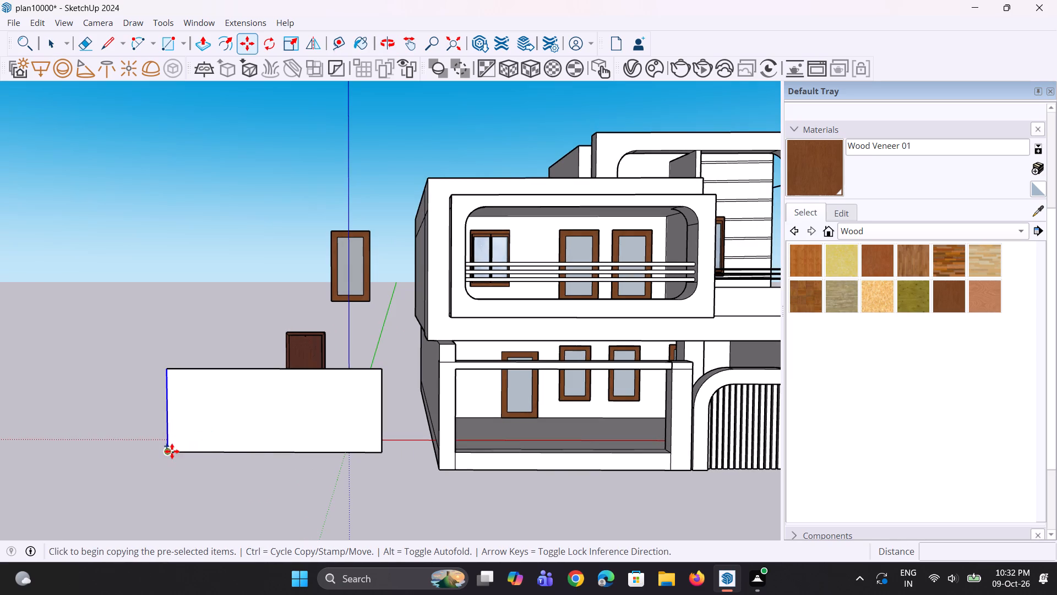
click(378, 456)
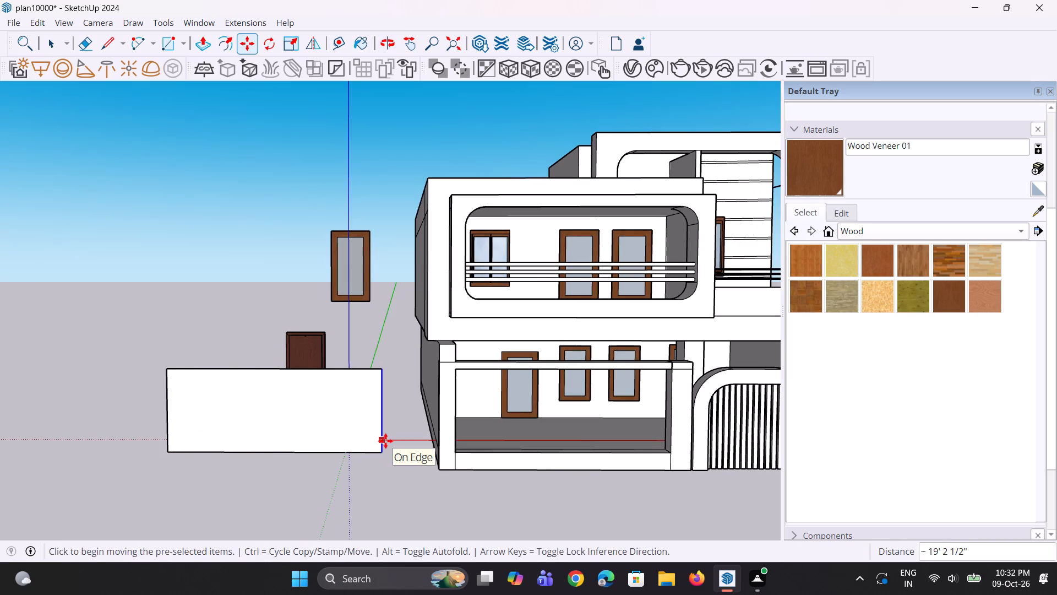
text(/2)
key(Return)
key(period)
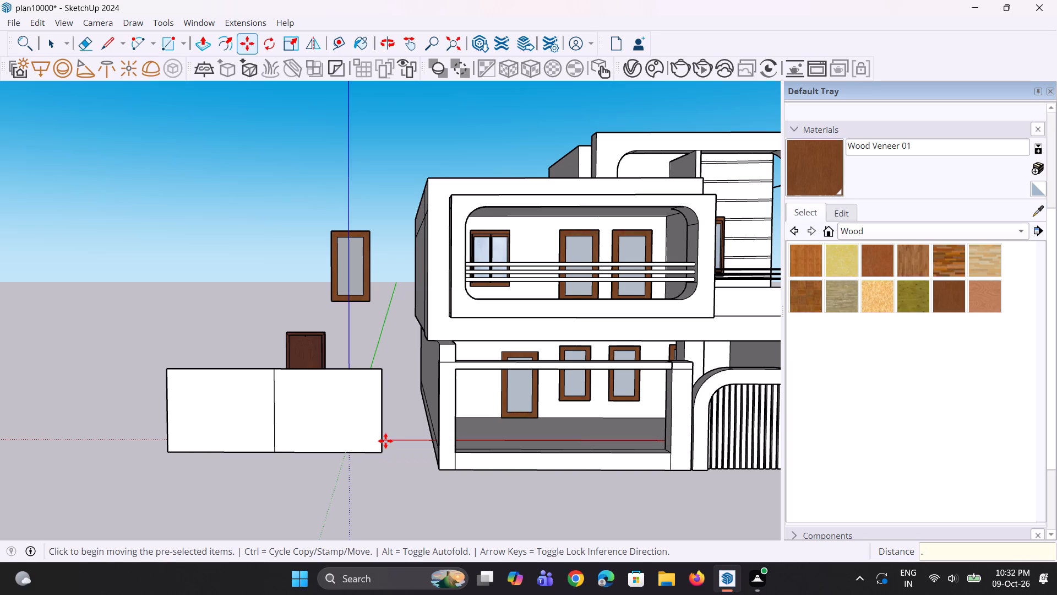
key(space)
key(space)
Copy the panel's vertical centre line 2" toward the house.
scroll(242, 451, up, 5)
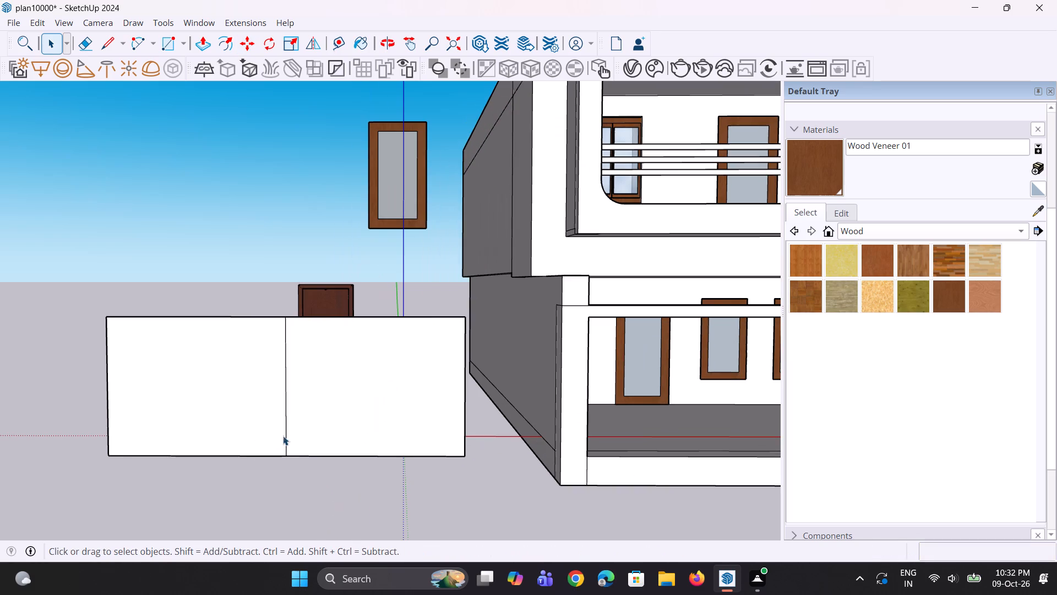
click(286, 433)
scroll(277, 466, up, 2)
key(m)
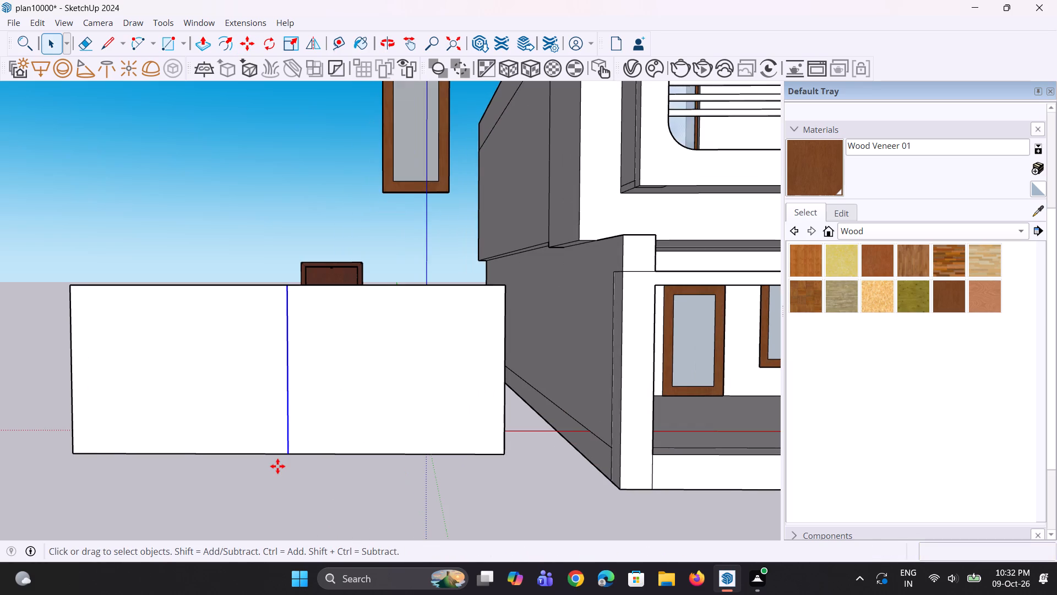
click(292, 456)
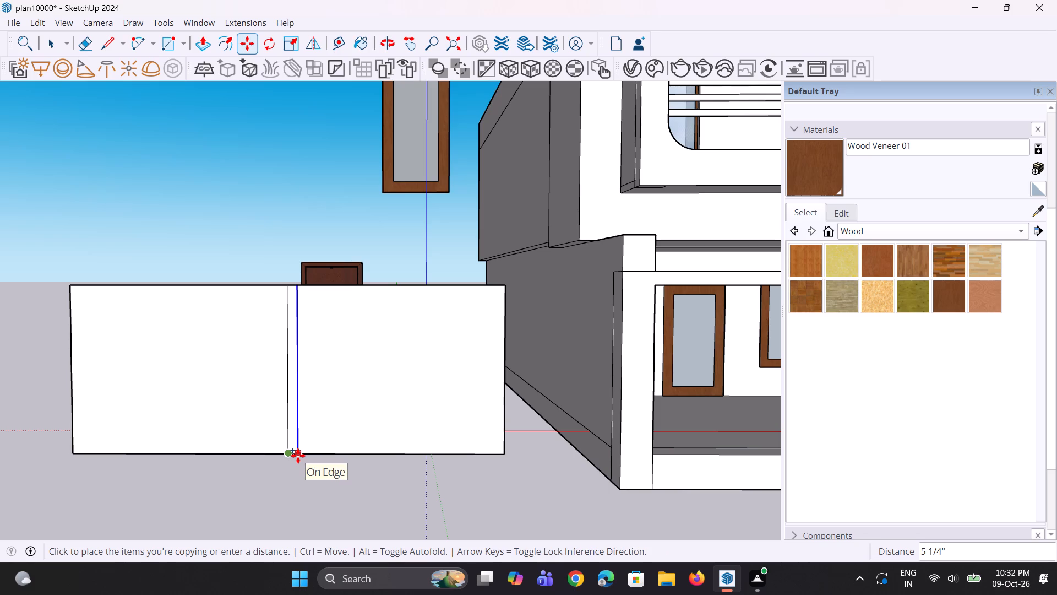
text(2")
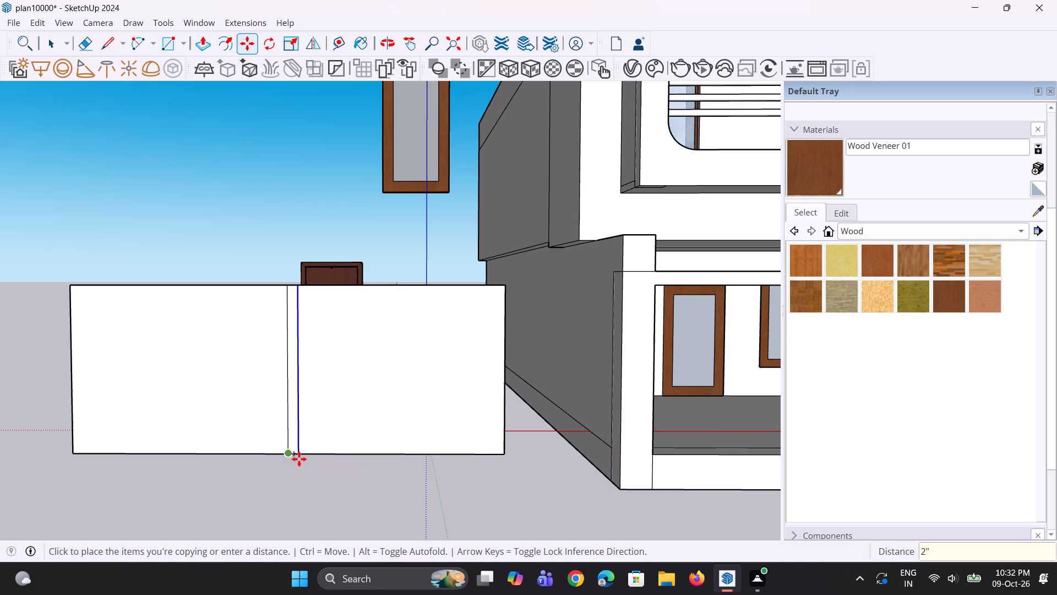
key(Return)
key(space)
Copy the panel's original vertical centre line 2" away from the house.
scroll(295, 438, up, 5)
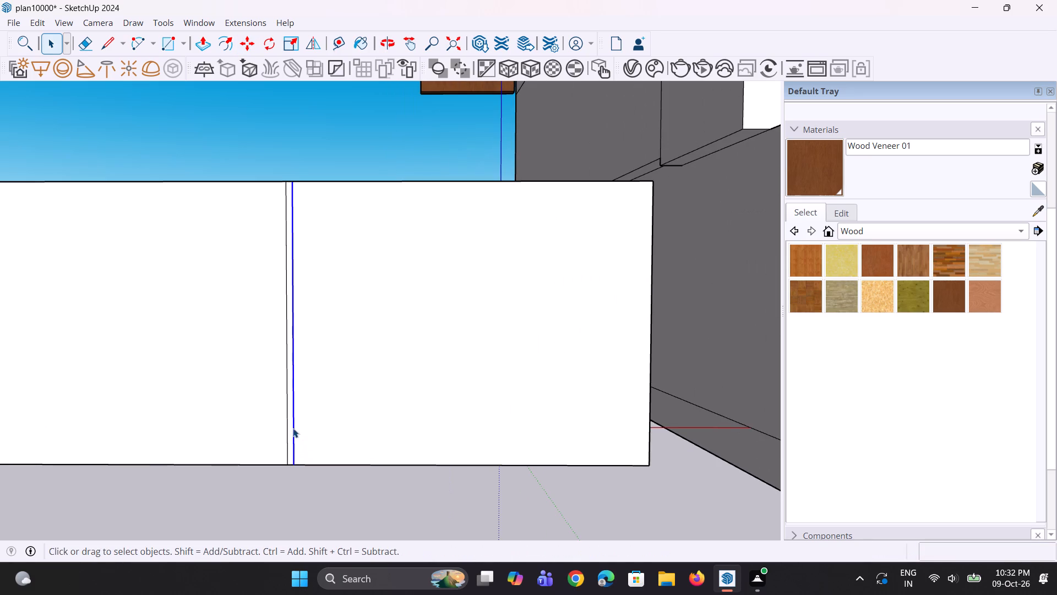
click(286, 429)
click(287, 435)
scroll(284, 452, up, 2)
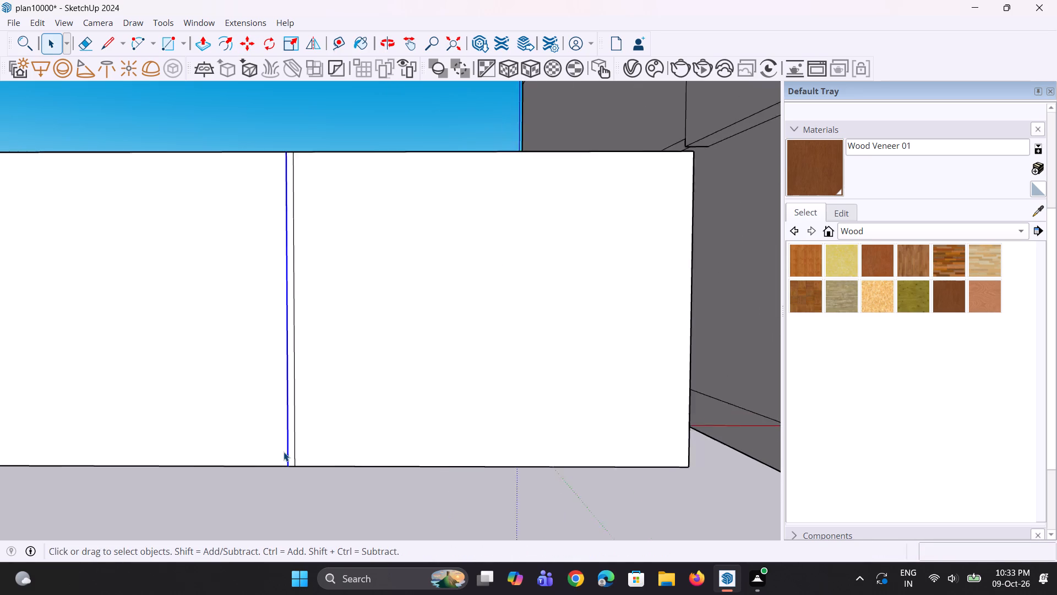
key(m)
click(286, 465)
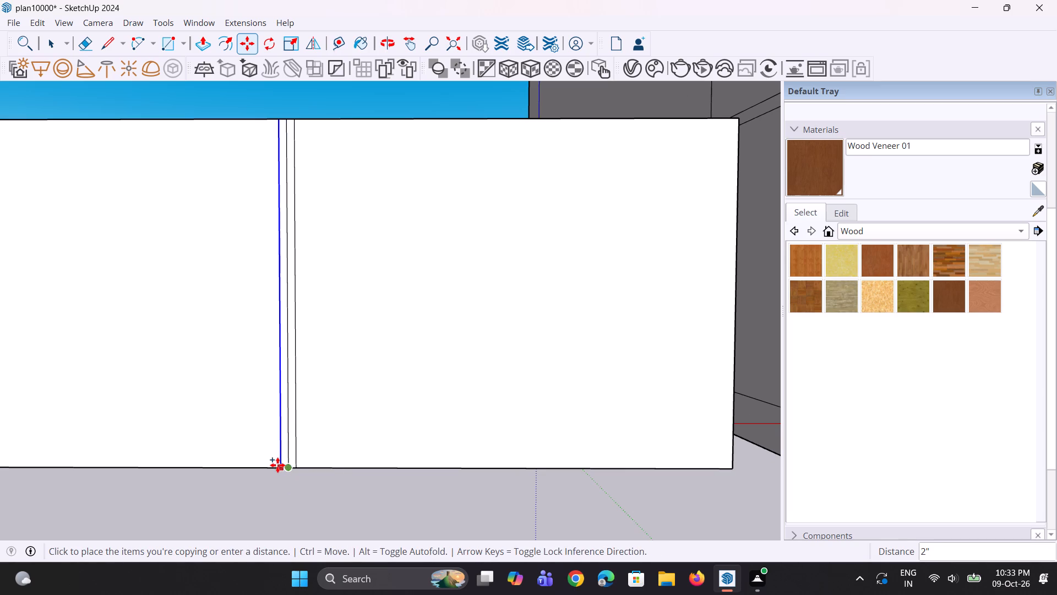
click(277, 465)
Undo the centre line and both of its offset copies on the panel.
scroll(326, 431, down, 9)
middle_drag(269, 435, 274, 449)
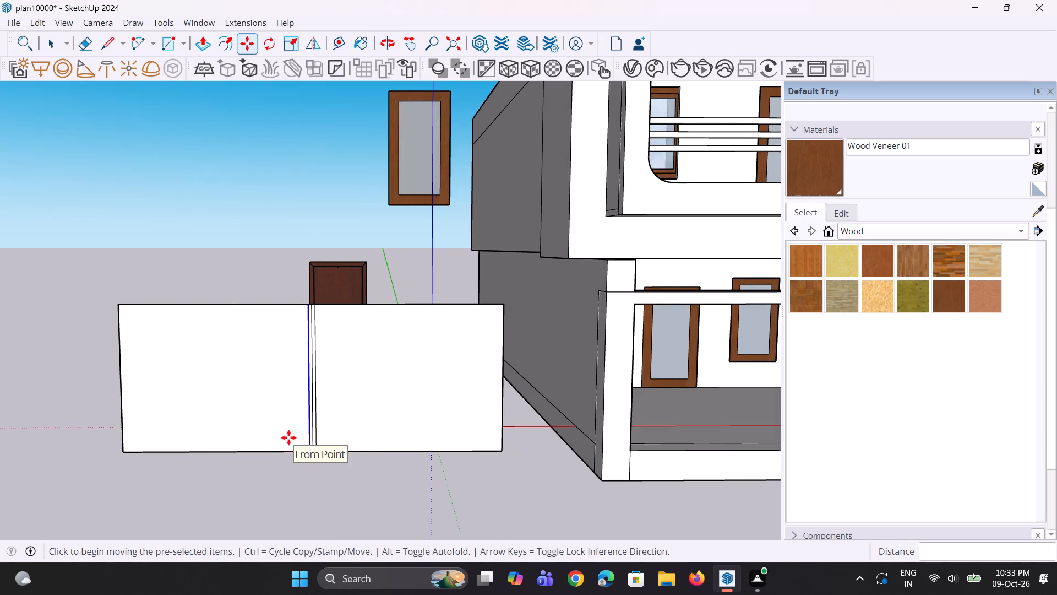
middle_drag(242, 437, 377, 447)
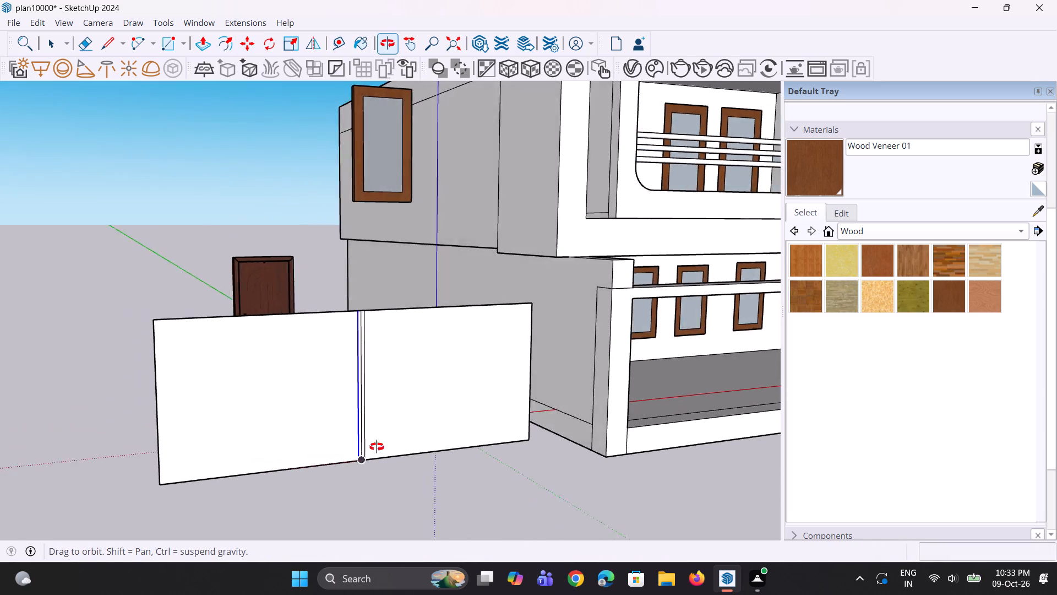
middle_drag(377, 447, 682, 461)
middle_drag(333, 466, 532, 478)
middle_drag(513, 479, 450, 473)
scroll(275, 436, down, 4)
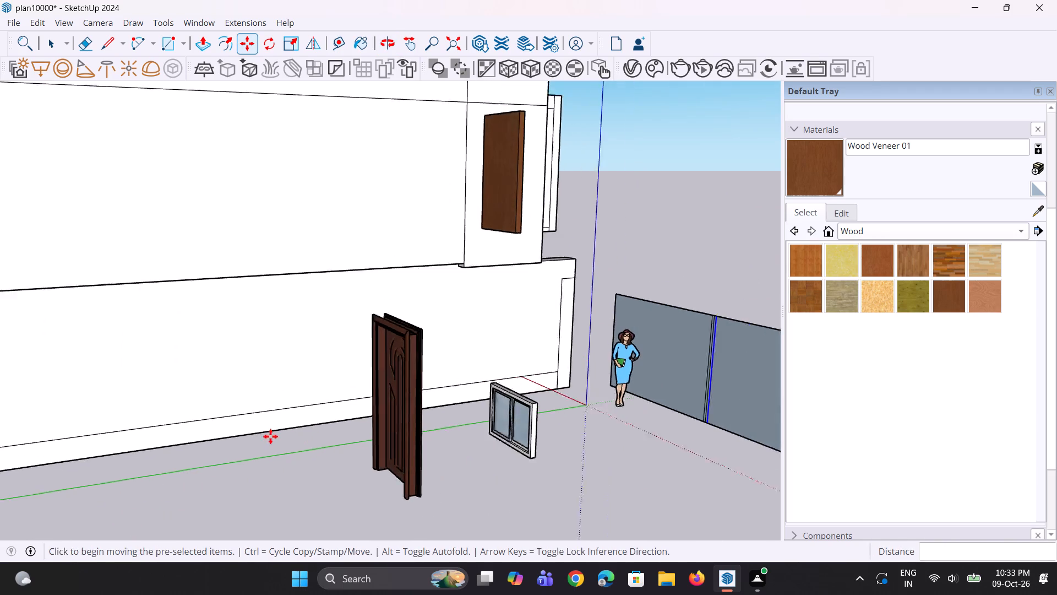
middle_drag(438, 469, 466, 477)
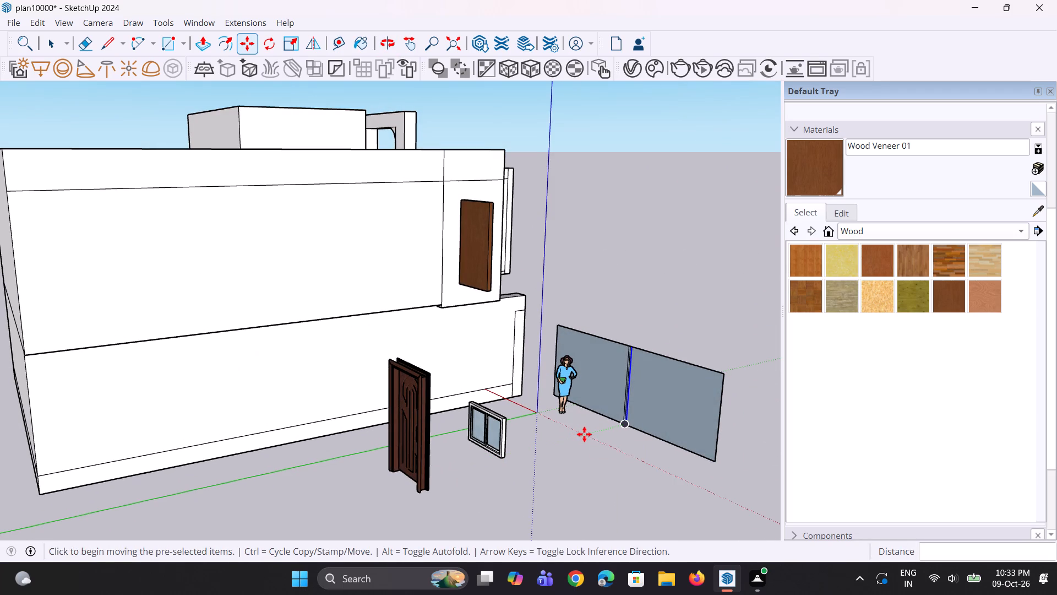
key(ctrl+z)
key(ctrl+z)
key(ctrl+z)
Push/Pull the undivided panel face from its back side to a thickness of 2 5/8".
key(p)
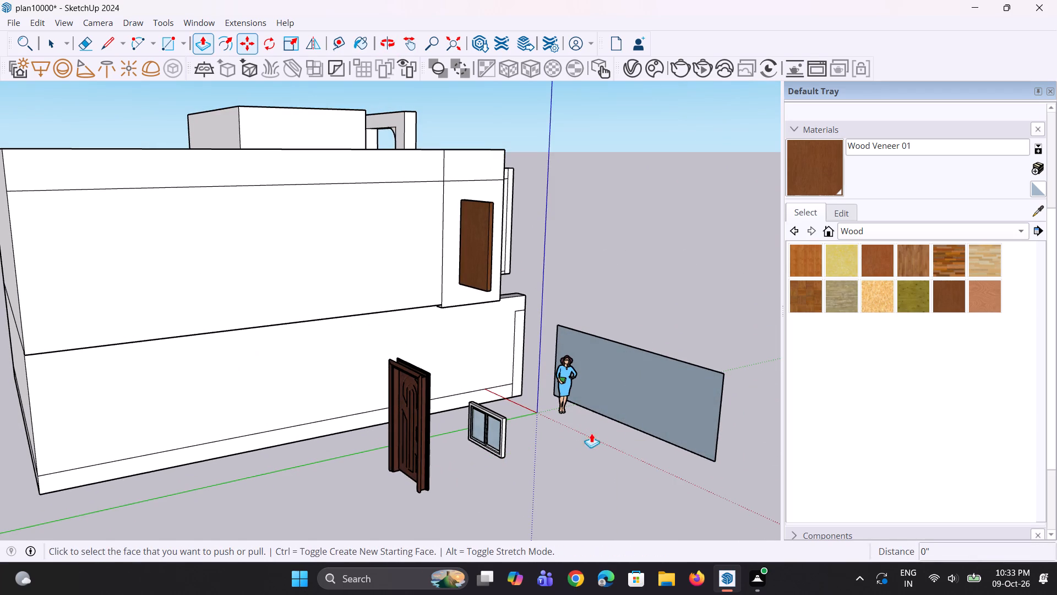
click(636, 404)
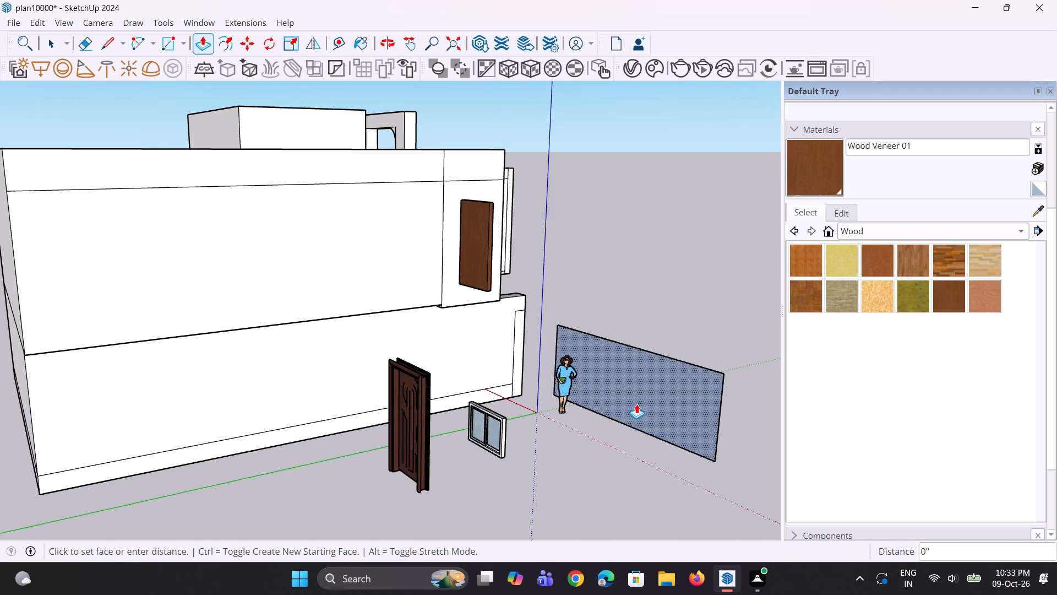
click(635, 405)
Copy the thickened panel's outer front vertical edge onto its house-side edge and divide the copy by /2 to add a centre line.
middle_drag(666, 431, 489, 459)
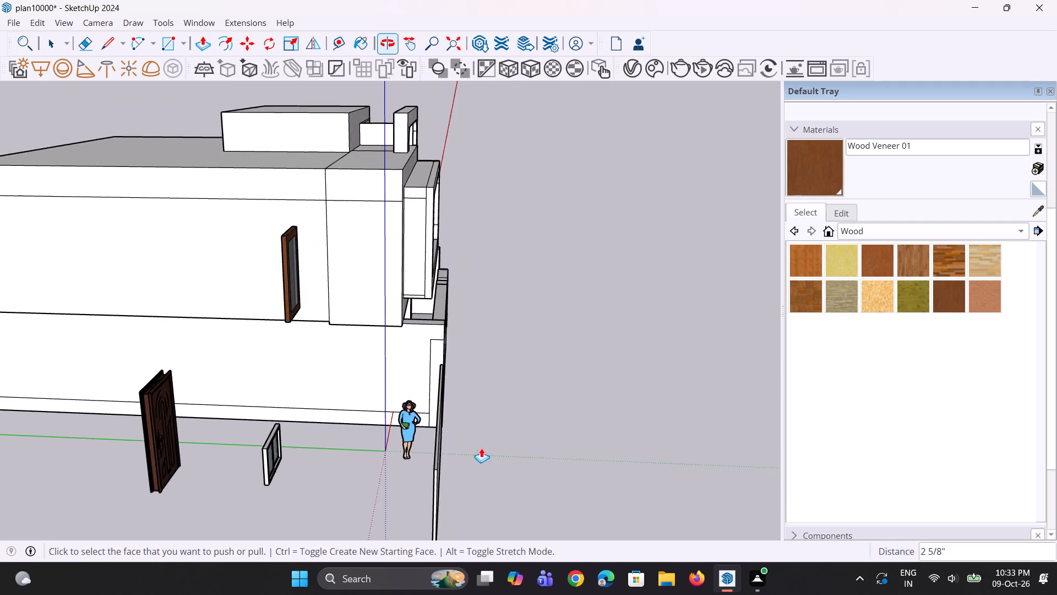
scroll(476, 438, down, 4)
middle_drag(433, 464, 101, 394)
scroll(105, 392, up, 7)
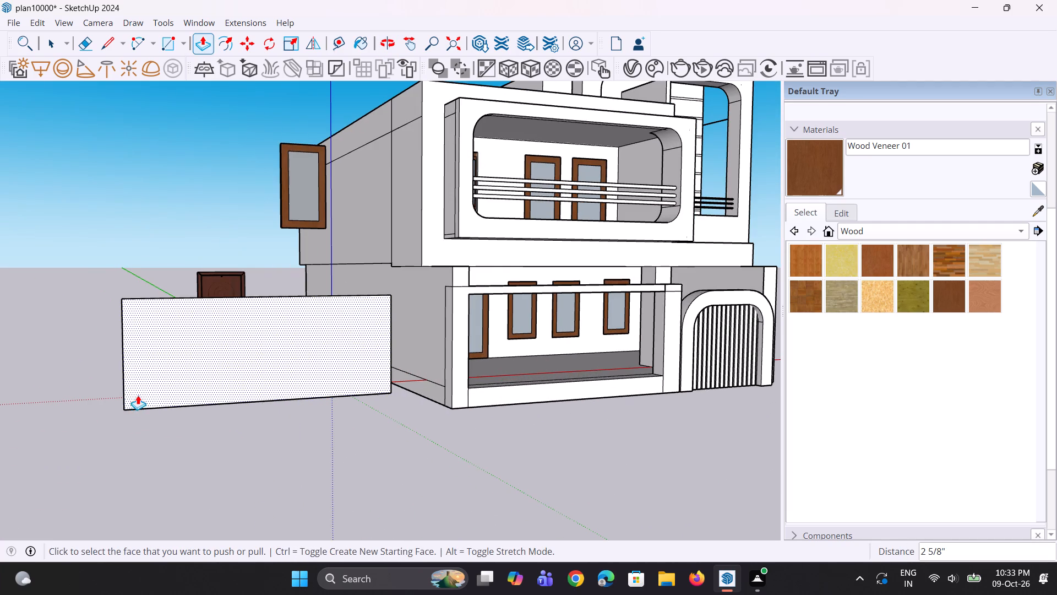
key(space)
click(127, 387)
click(122, 399)
scroll(128, 415, up, 2)
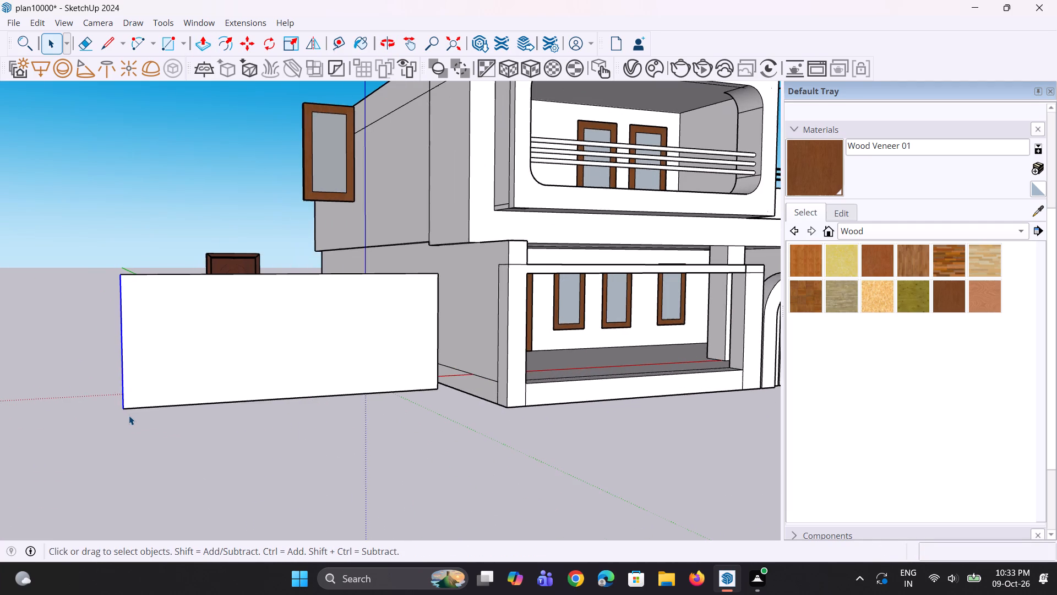
scroll(115, 412, up, 8)
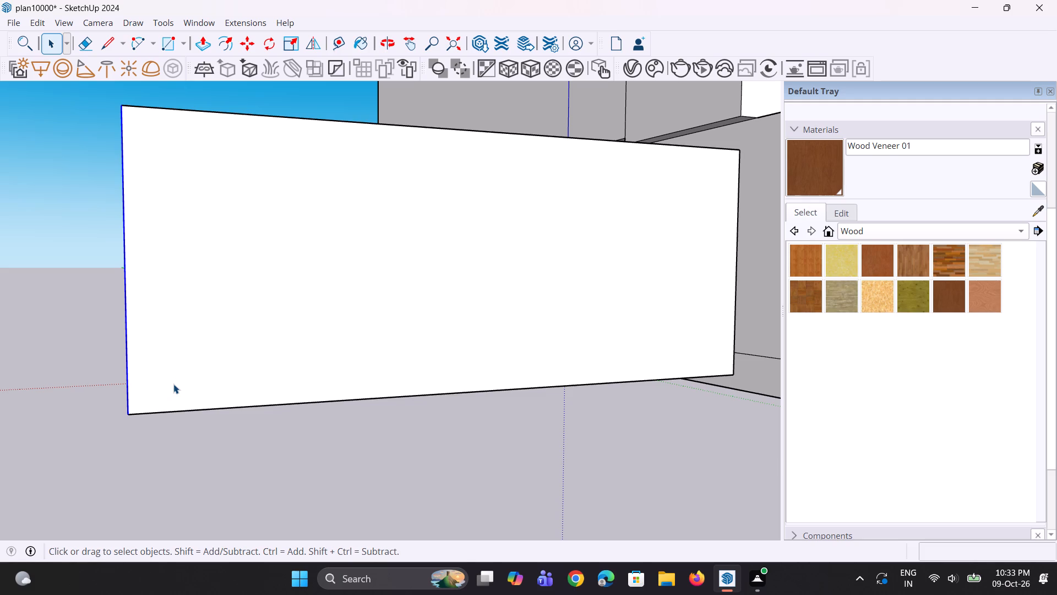
scroll(160, 364, down, 2)
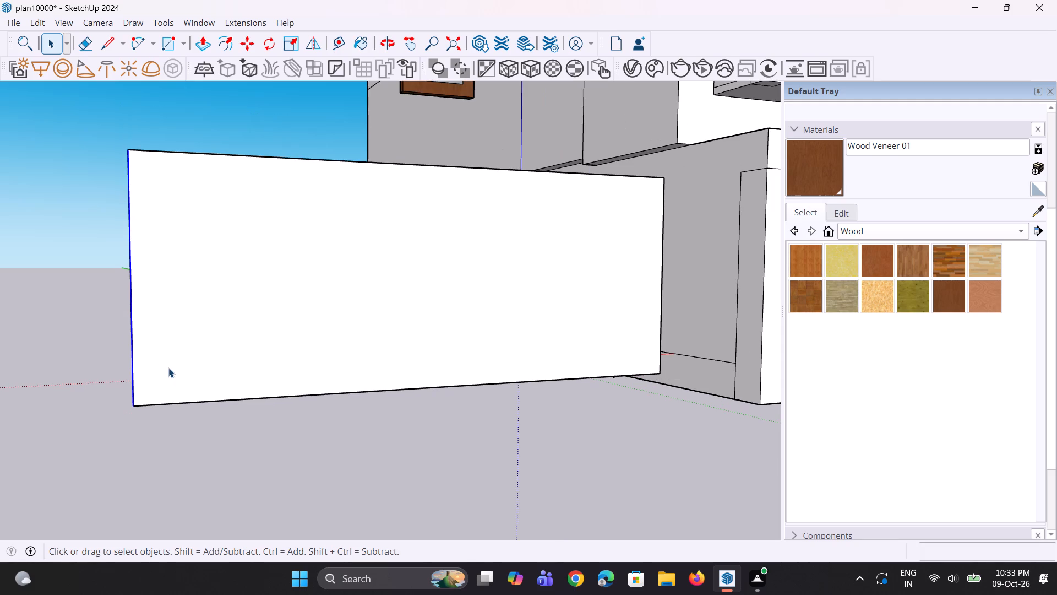
key(m)
click(139, 405)
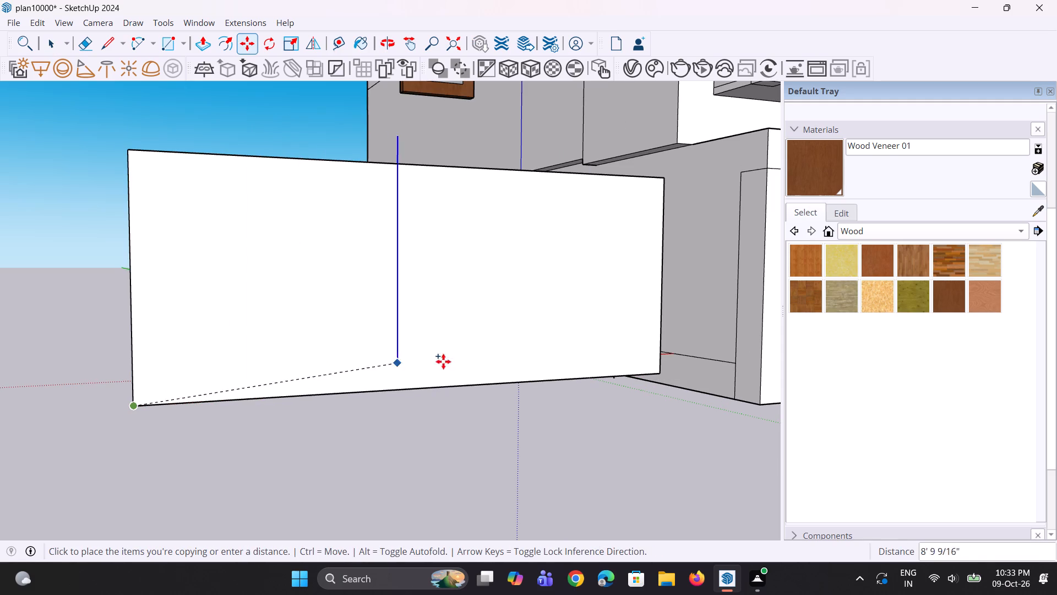
click(658, 368)
text(/2)
key(Return)
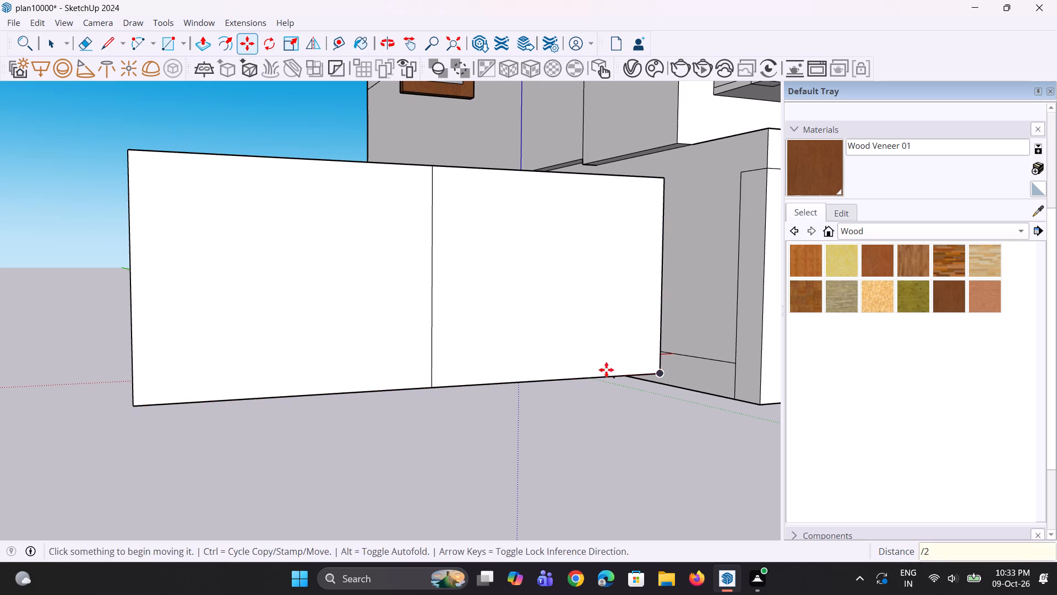
Copy the panel's vertical centre line a short distance toward the house, and copy it again a short distance away from the house.
middle_drag(595, 376, 476, 418)
key(space)
key(space)
click(290, 394)
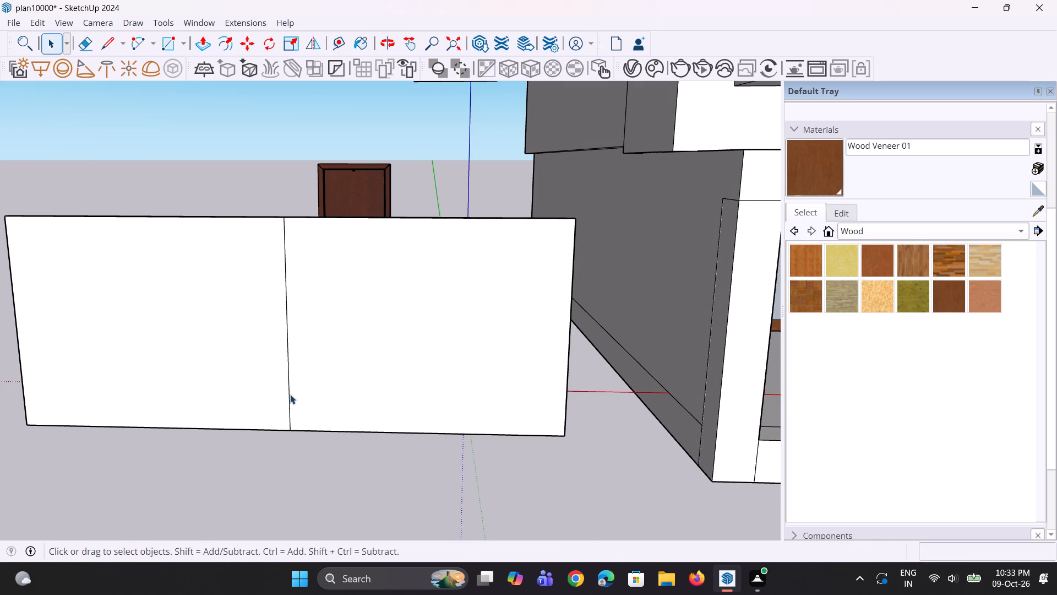
scroll(285, 423, up, 3)
key(m)
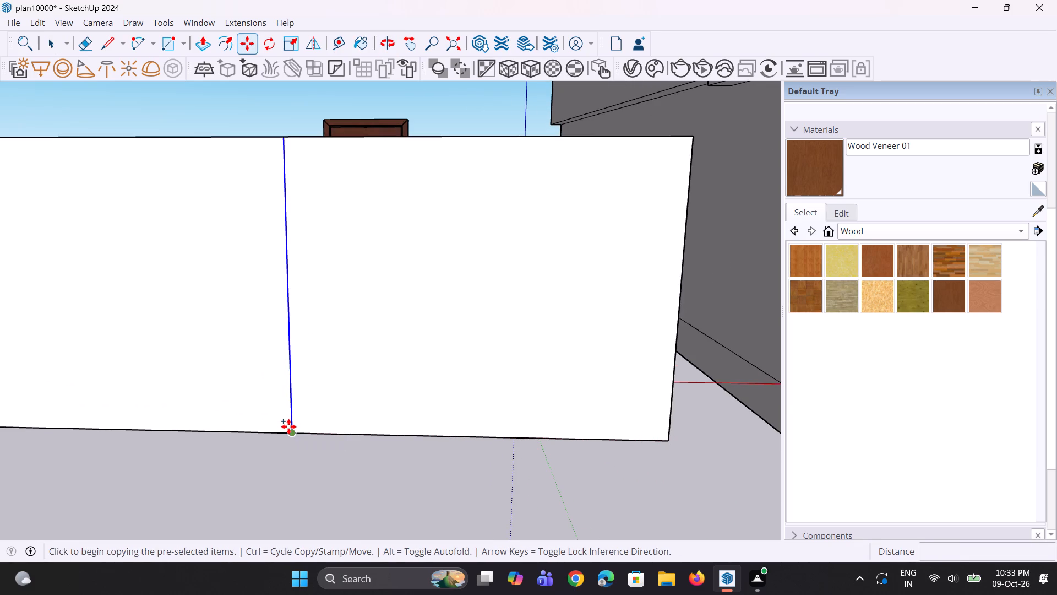
click(294, 433)
click(305, 433)
key(space)
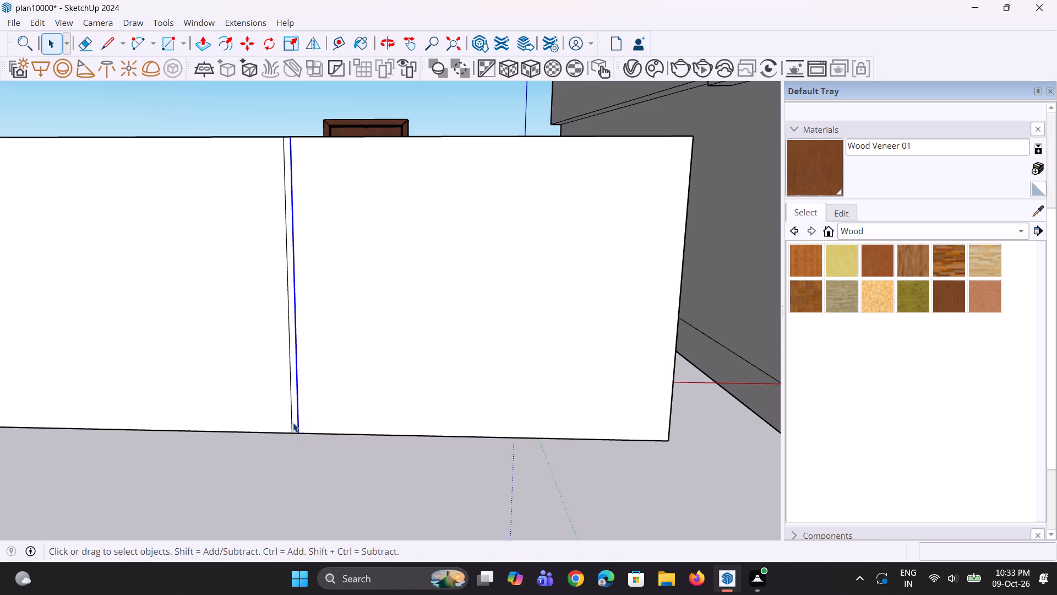
click(291, 420)
scroll(291, 424, up, 2)
key(m)
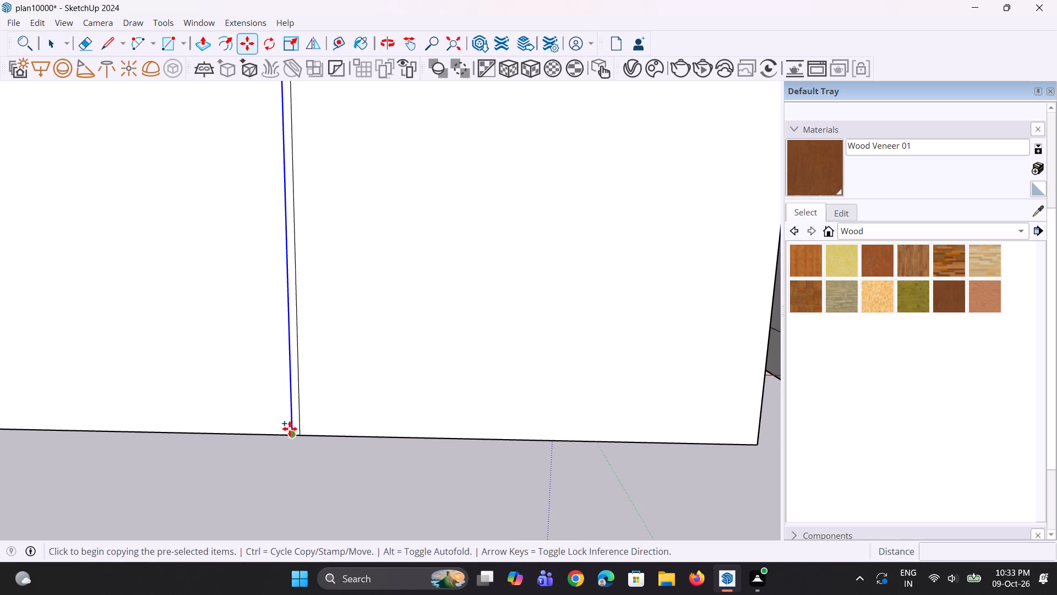
click(290, 435)
click(280, 432)
Erase the original centre line between the two offset lines on the panel.
scroll(293, 418, down, 3)
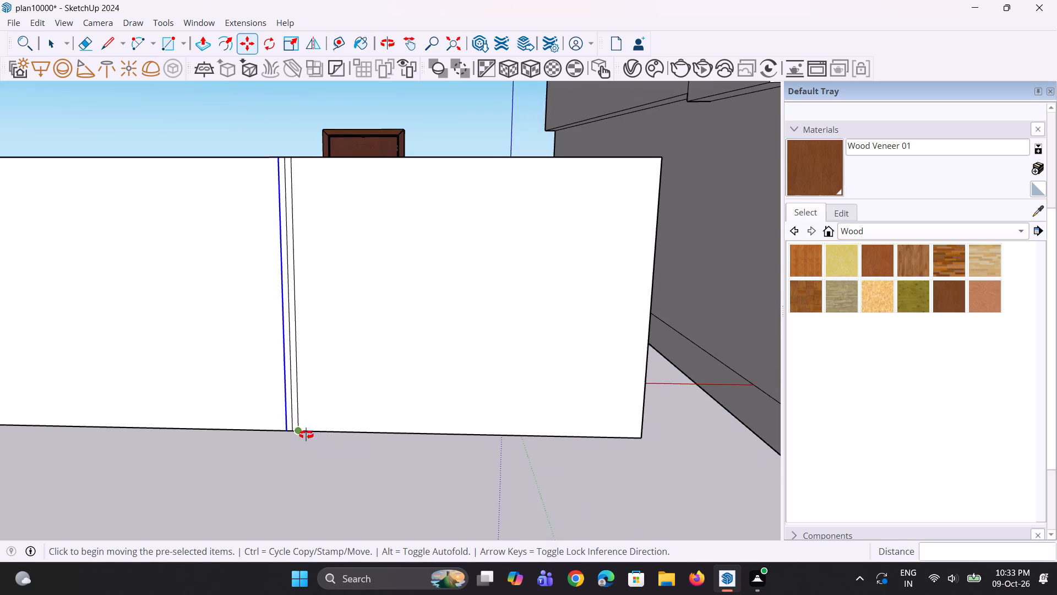
middle_click(305, 435)
key(space)
scroll(301, 419, up, 6)
key(e)
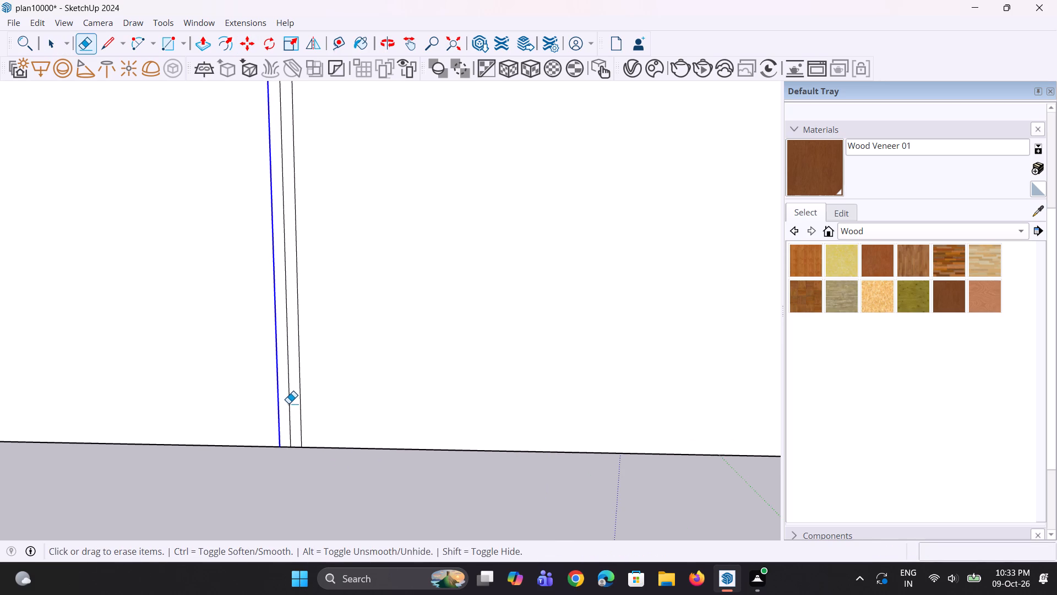
click(288, 403)
Push the panel's top face down 1' 1 1/2" to lower its height.
scroll(313, 423, down, 13)
middle_drag(281, 406, 289, 390)
scroll(289, 386, down, 3)
middle_drag(284, 386, 293, 386)
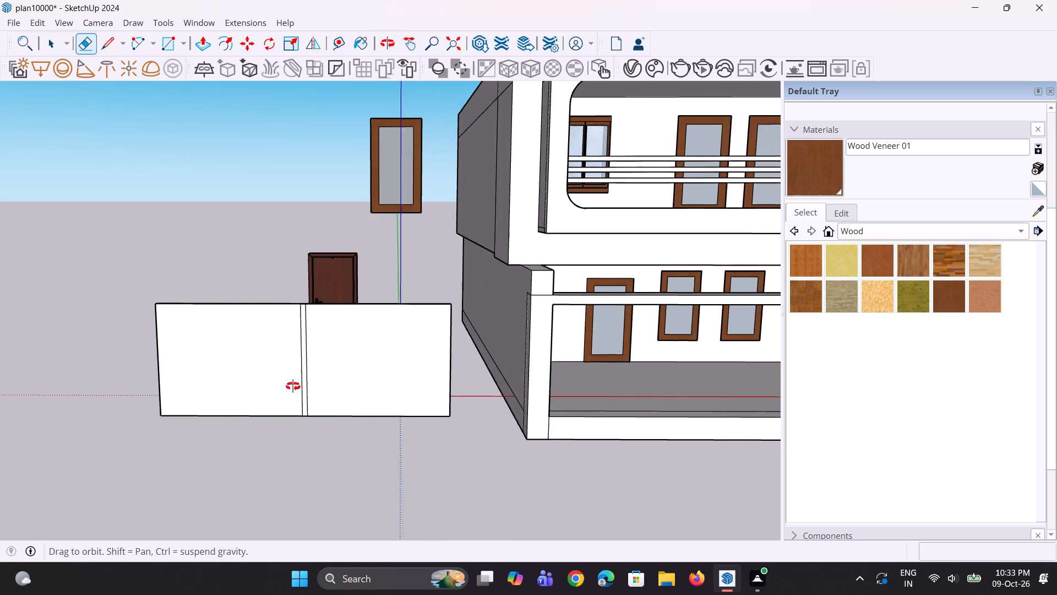
middle_drag(293, 386, 269, 380)
middle_drag(239, 320, 248, 459)
scroll(277, 366, up, 2)
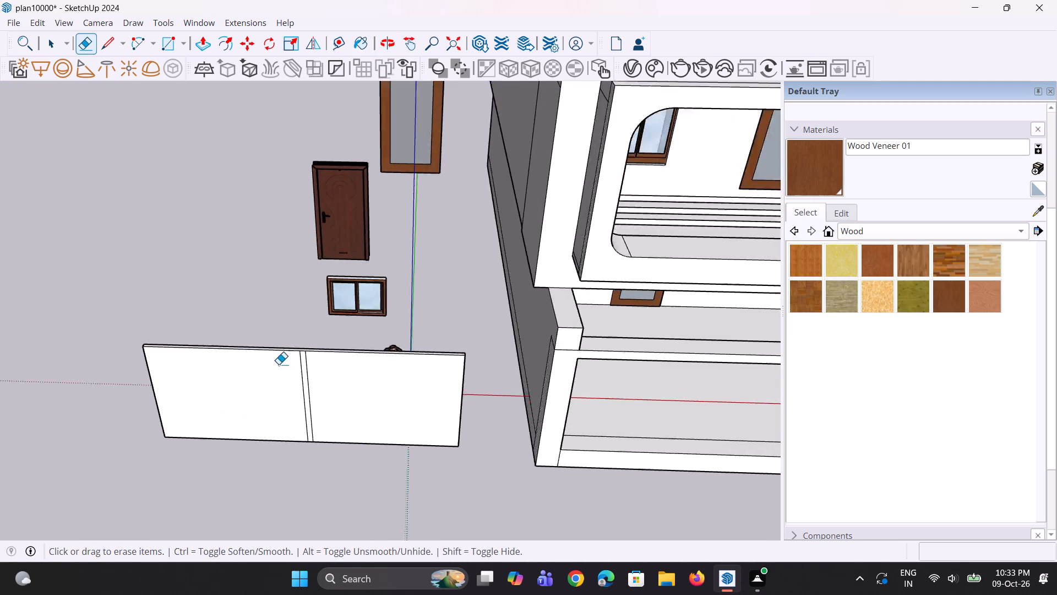
scroll(279, 364, up, 8)
key(p)
scroll(267, 344, up, 4)
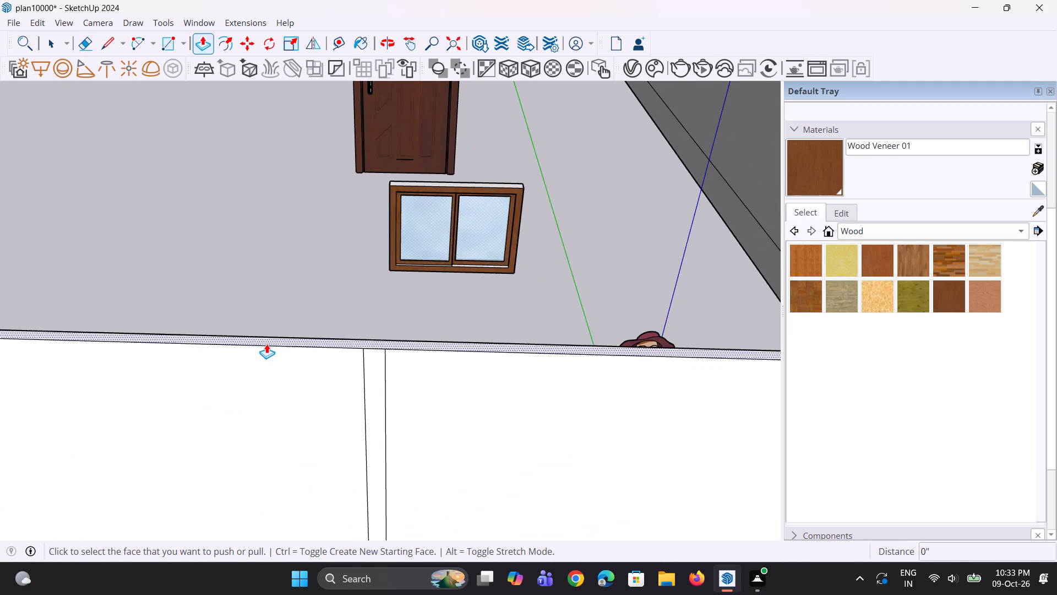
click(266, 344)
click(269, 400)
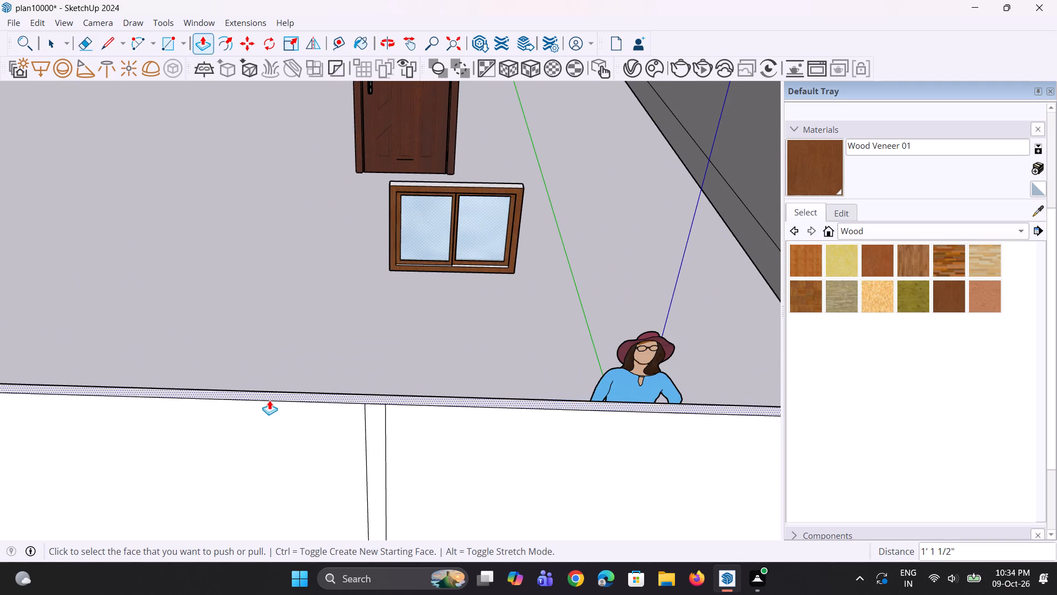
Place a horizontal guide on the panel's front face about 3' 1 5/8" below the top edge with the Tape Measure tool.
scroll(277, 349, down, 3)
middle_drag(276, 351, 306, 295)
scroll(306, 291, down, 4)
middle_drag(298, 364, 311, 318)
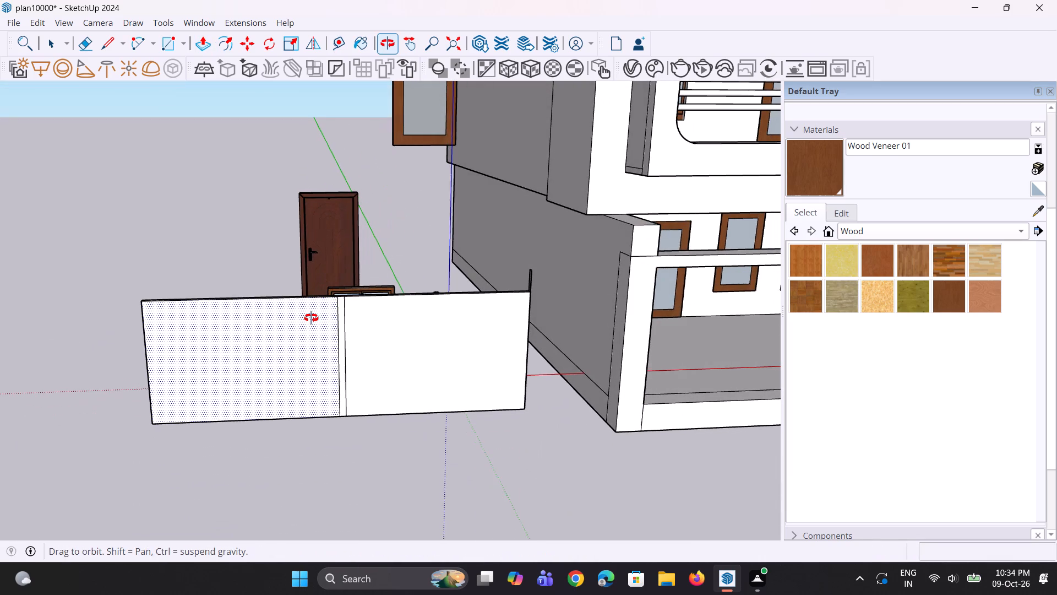
middle_drag(311, 318, 312, 317)
key(c)
scroll(276, 333, up, 4)
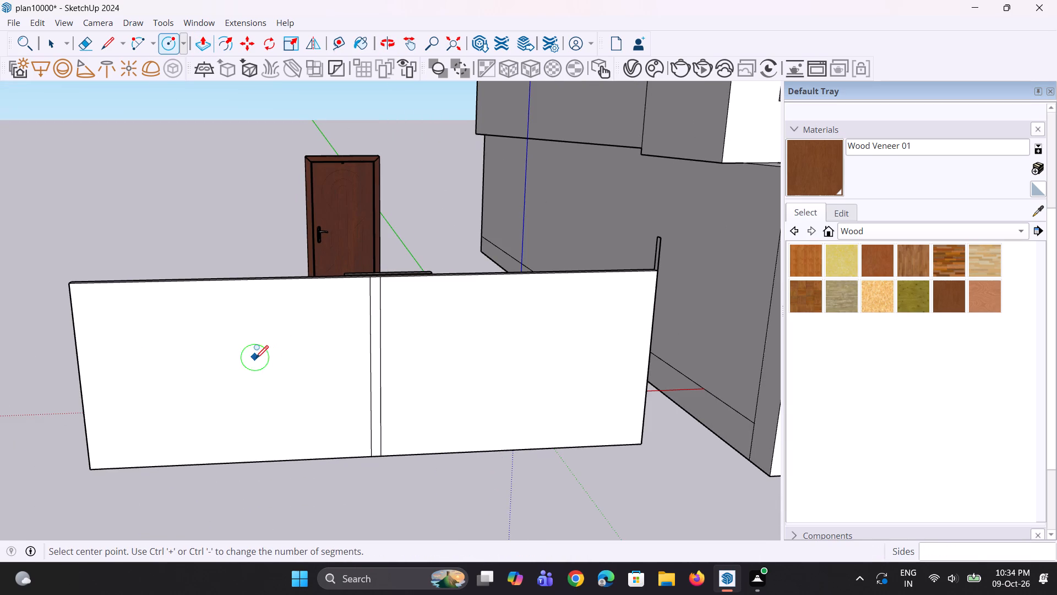
key(l)
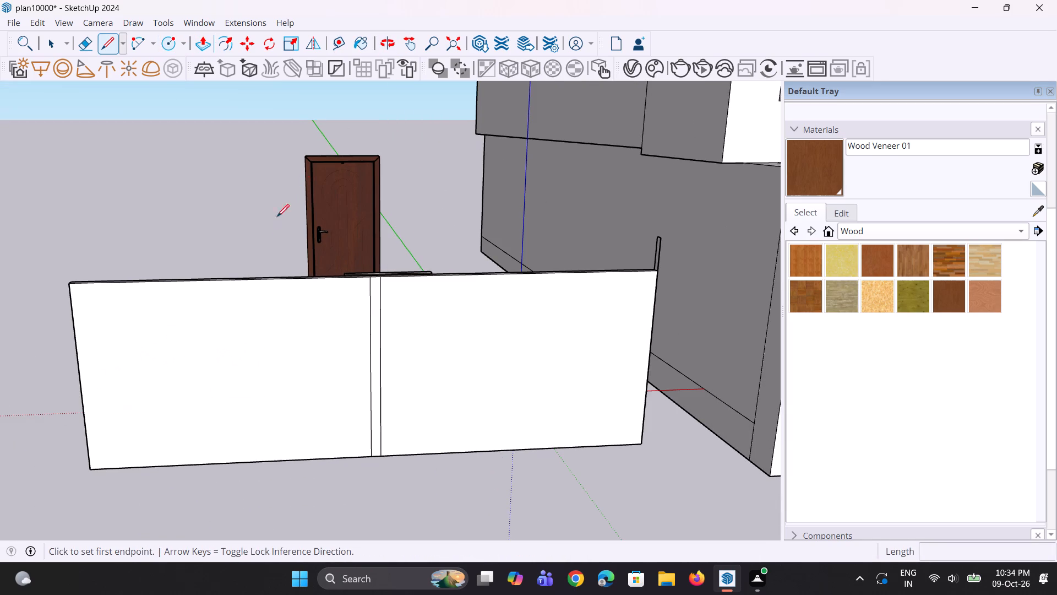
click(334, 39)
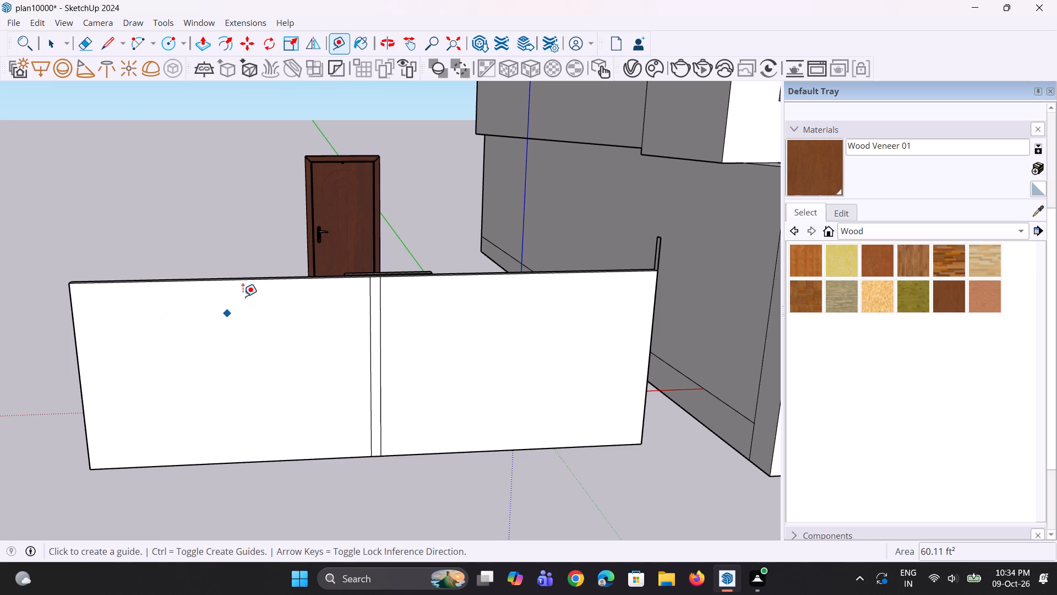
click(252, 283)
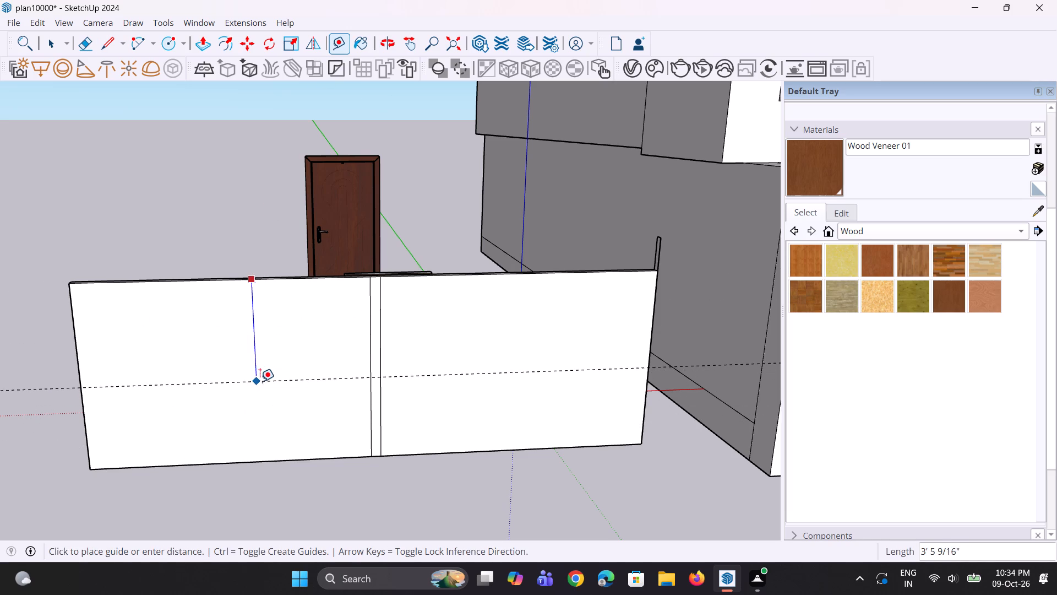
middle_drag(268, 379, 273, 379)
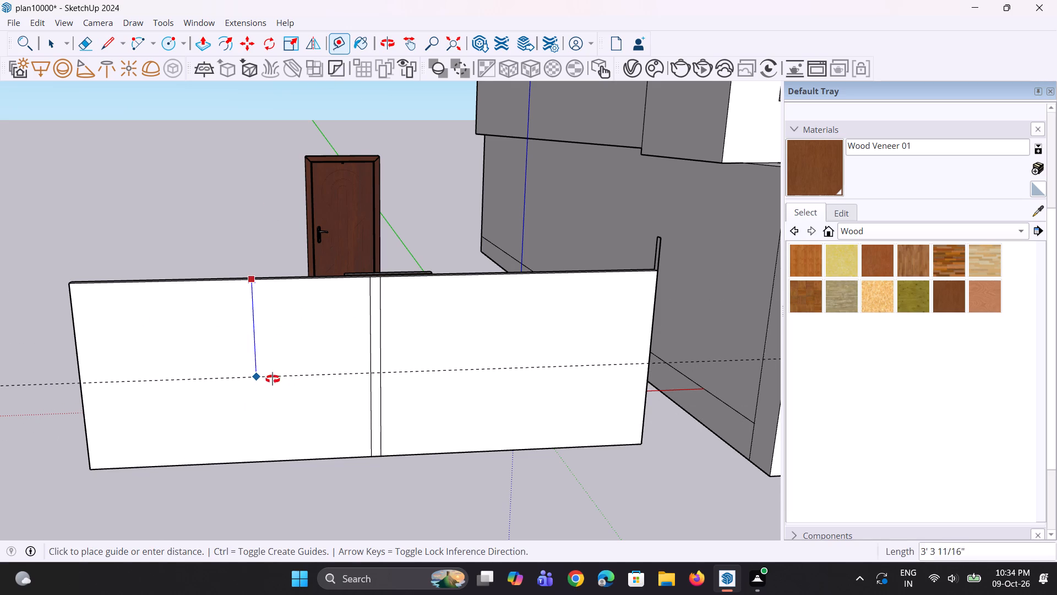
middle_drag(273, 379, 290, 295)
click(279, 301)
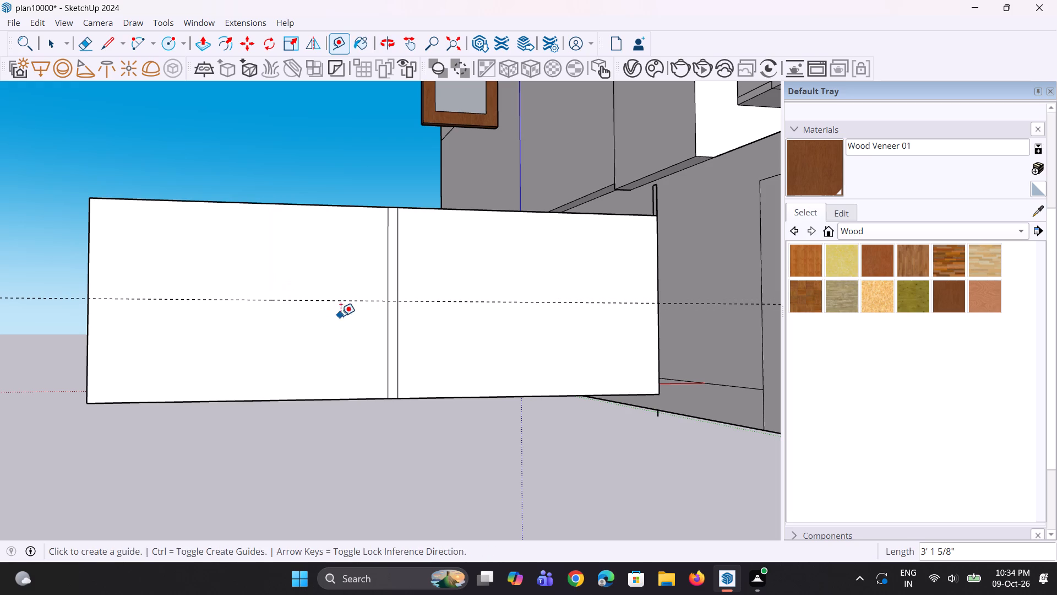
Place a vertical guide across the half of the panel away from the house, offset from the central strip's outer line.
click(386, 333)
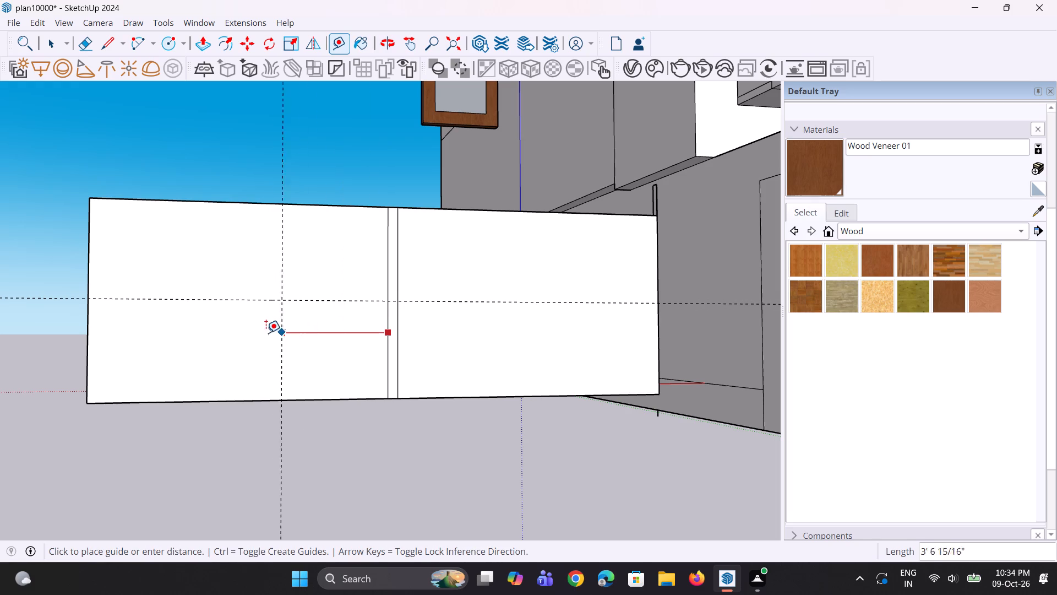
click(241, 327)
middle_drag(252, 336, 208, 354)
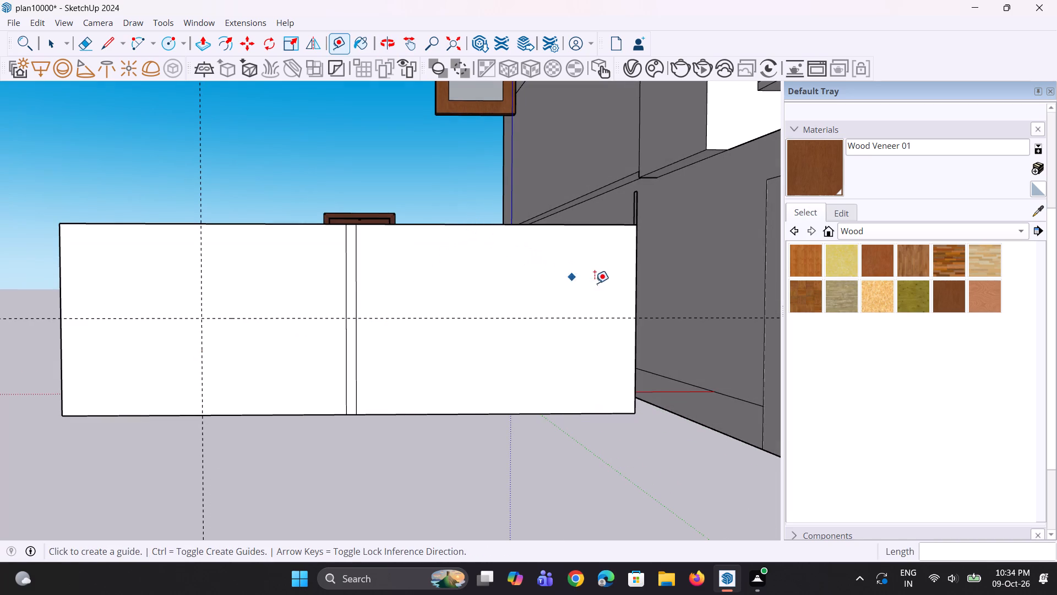
Place a vertical guide across the panel half nearest the house, about 4' 9" in from the panel's outer edge.
click(634, 285)
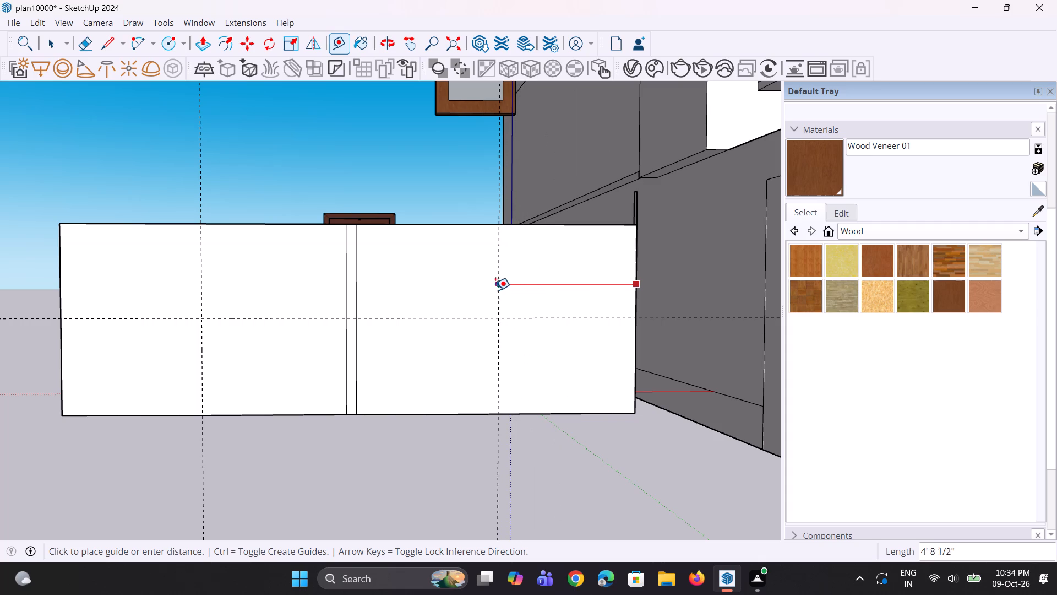
click(495, 290)
Draw a circle of about 1' 3" radius at the guide crossing on the panel half away from the house.
key(c)
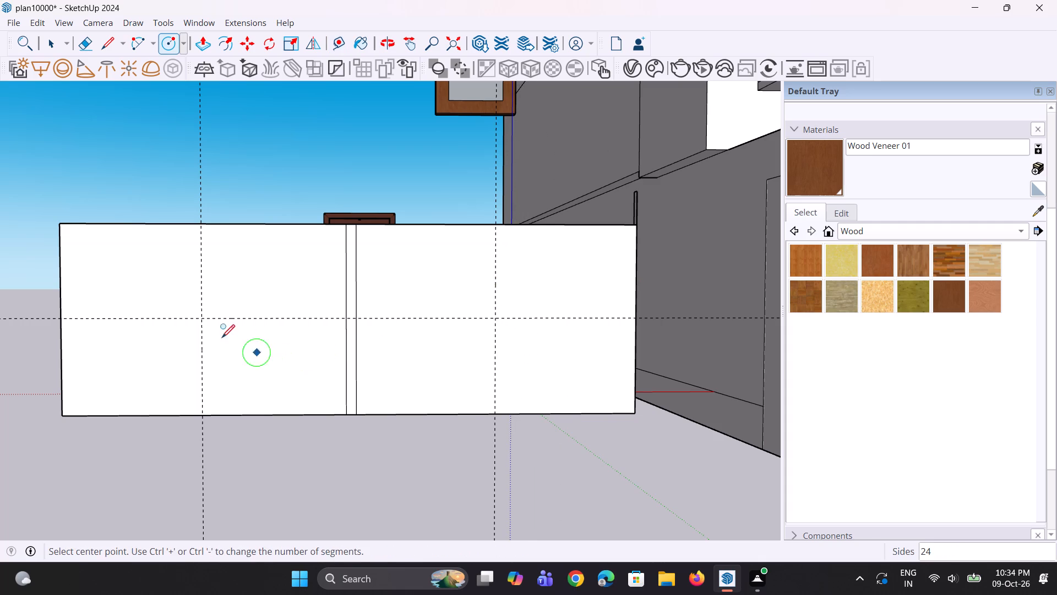
click(204, 315)
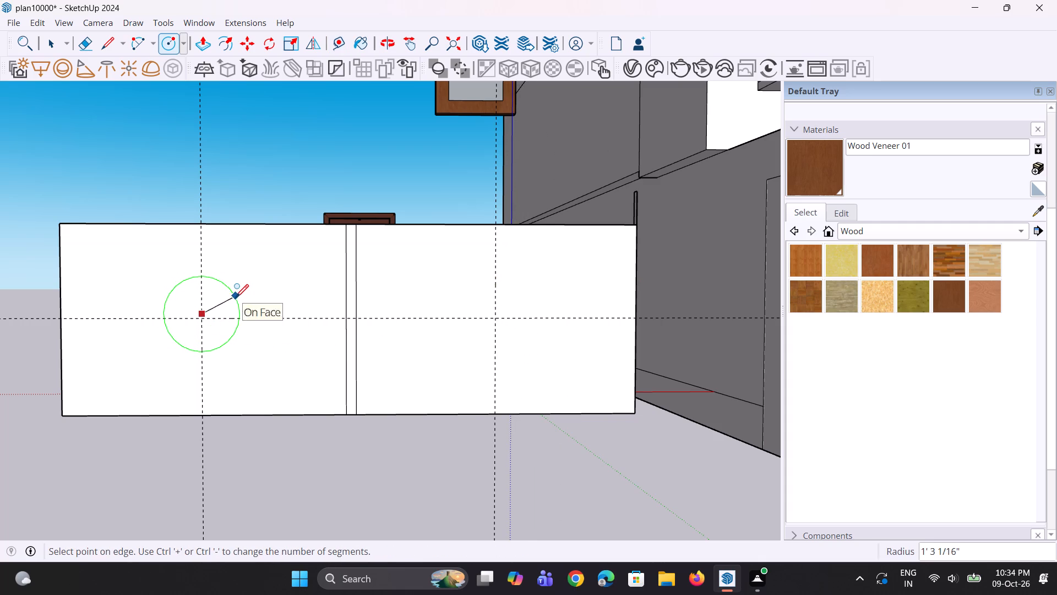
click(236, 296)
key(space)
Copy the circle about 9' 10" horizontally onto the guide crossing in the panel half nearest the house.
click(208, 336)
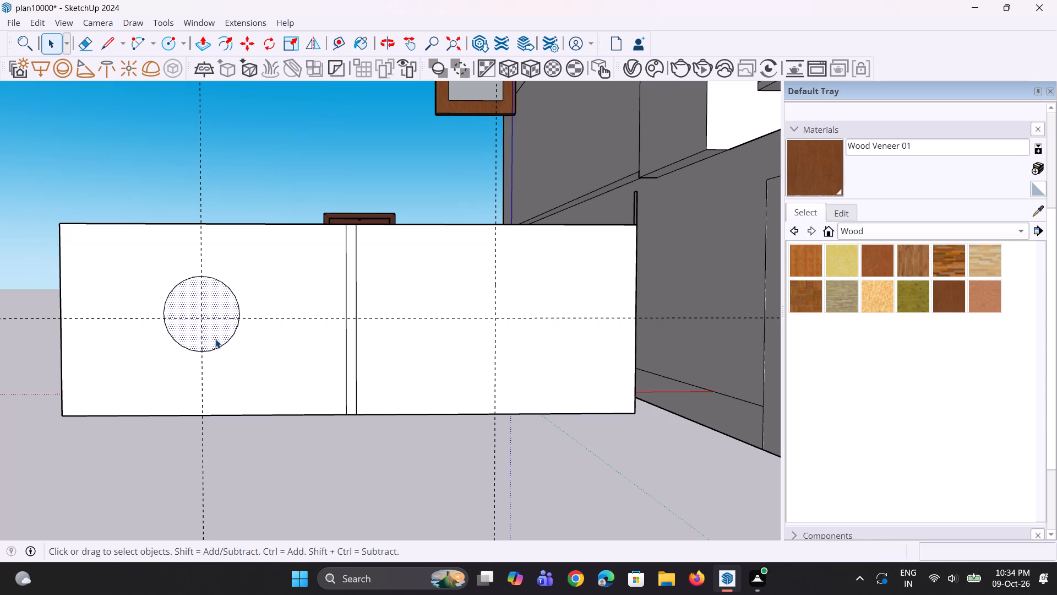
key(m)
click(241, 324)
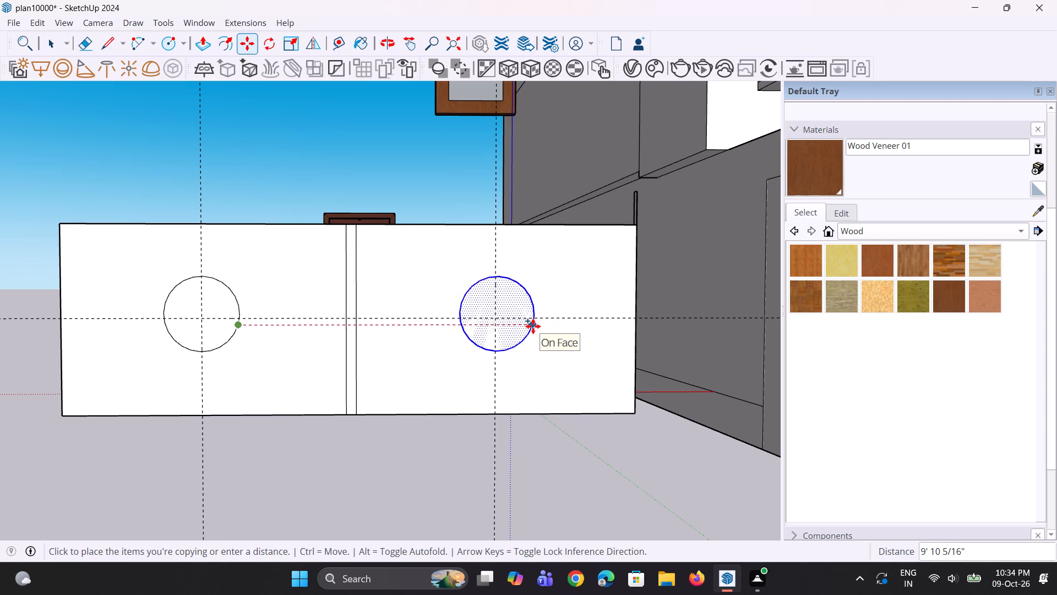
click(533, 326)
key(space)
key(space)
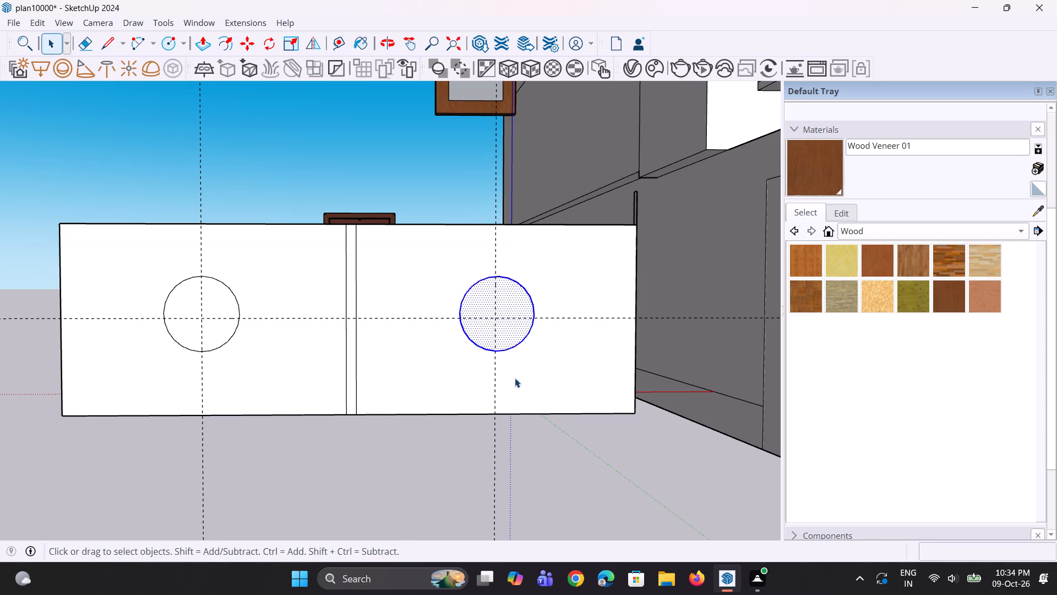
scroll(494, 345, up, 2)
click(557, 487)
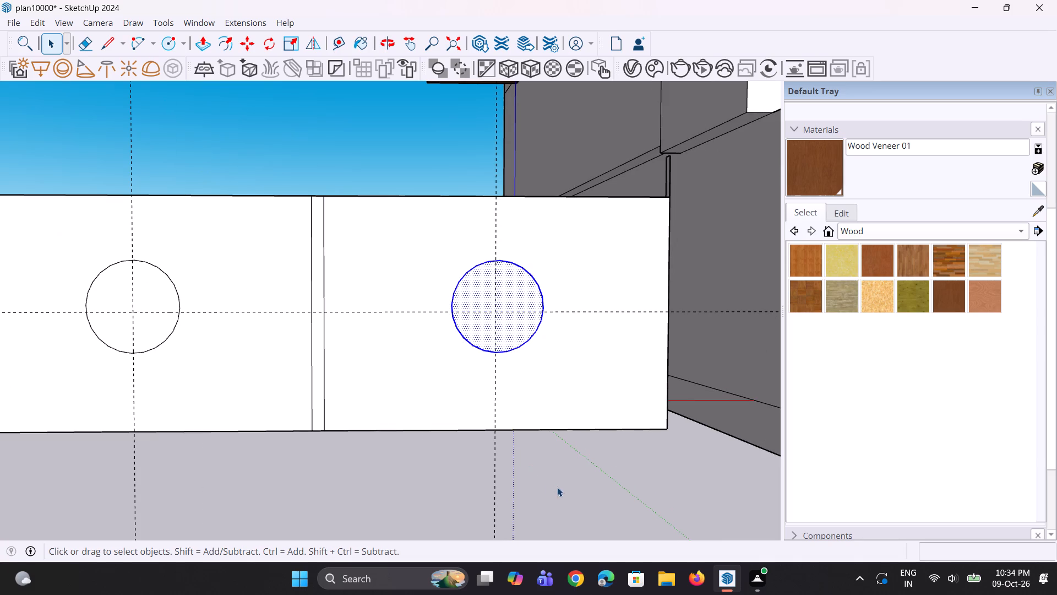
Offset the circle on the half away from the house outward by about 3 1/8".
click(157, 328)
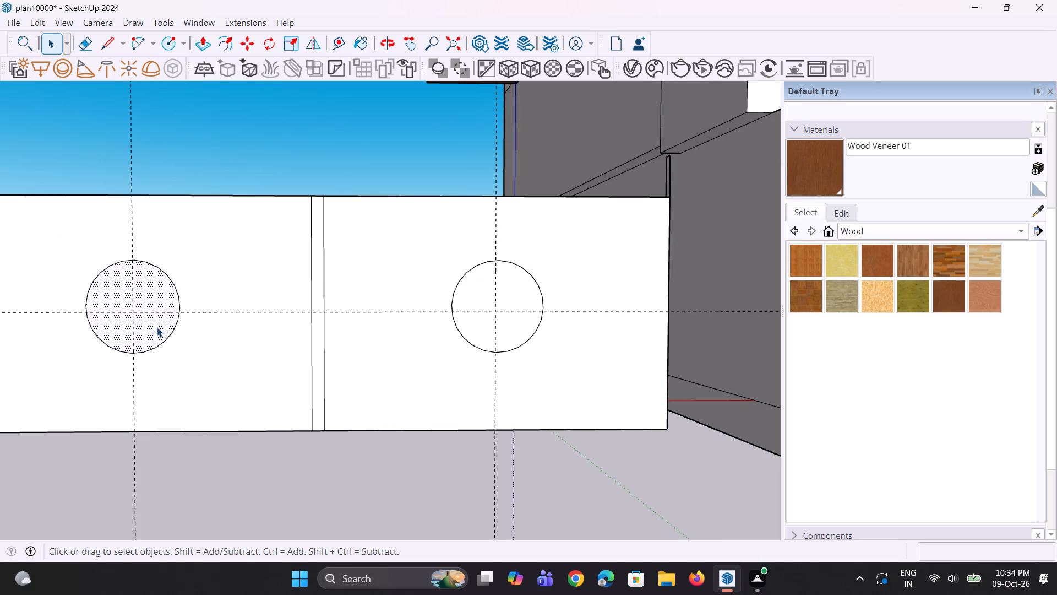
key(f)
click(167, 335)
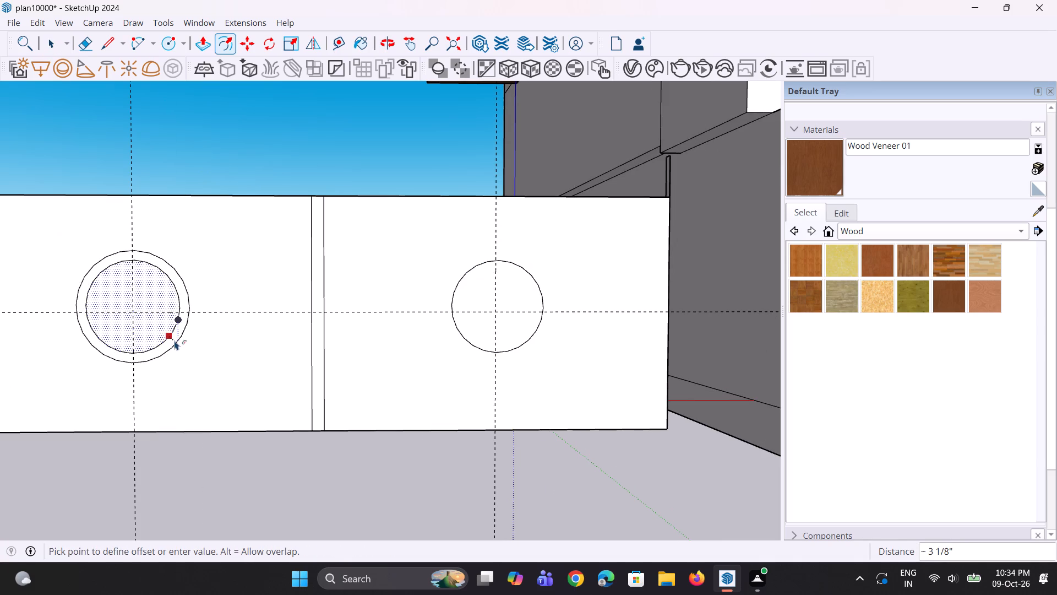
click(176, 342)
key(space)
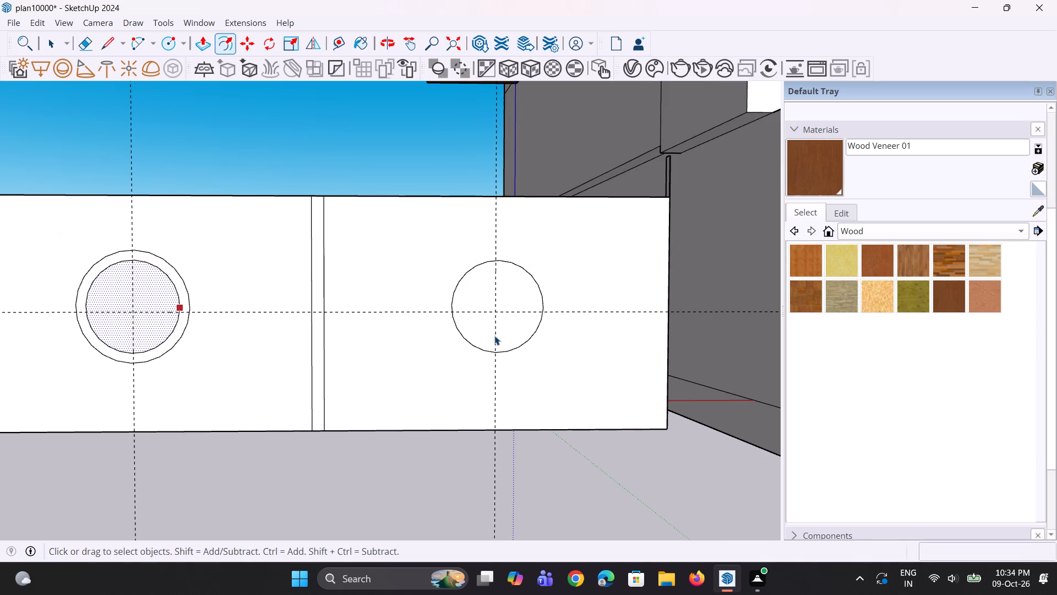
Offset the circle on the half nearest the house outward by about 2 7/8".
click(502, 336)
key(f)
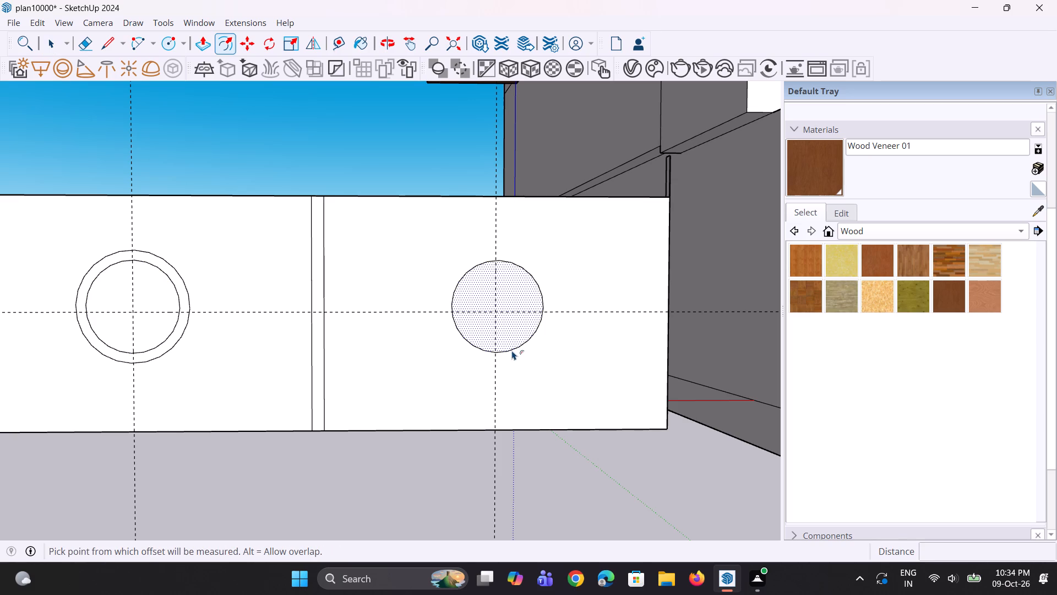
click(514, 347)
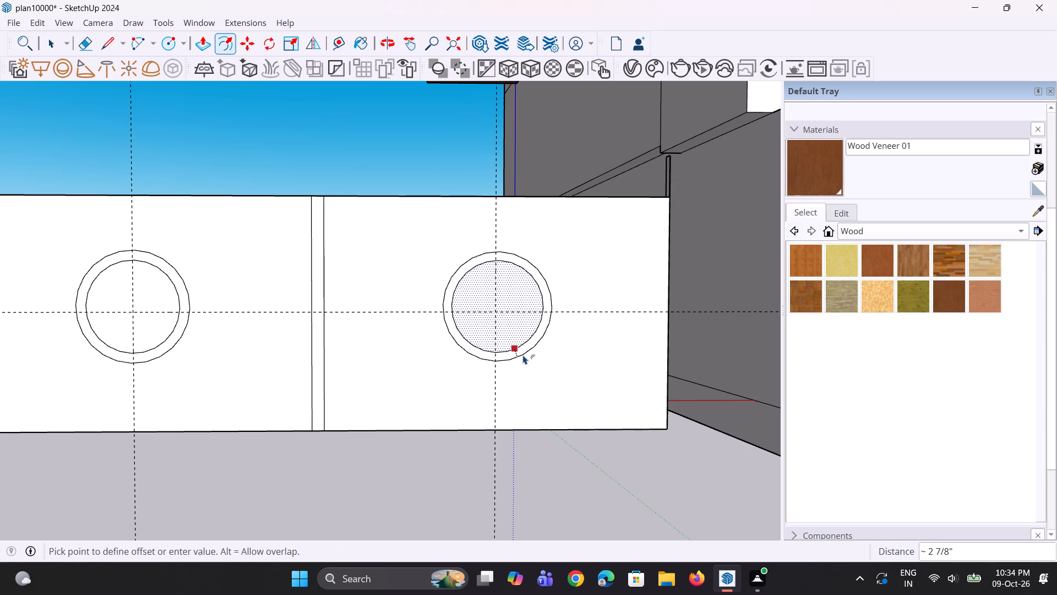
click(523, 355)
key(space)
key(space)
click(547, 469)
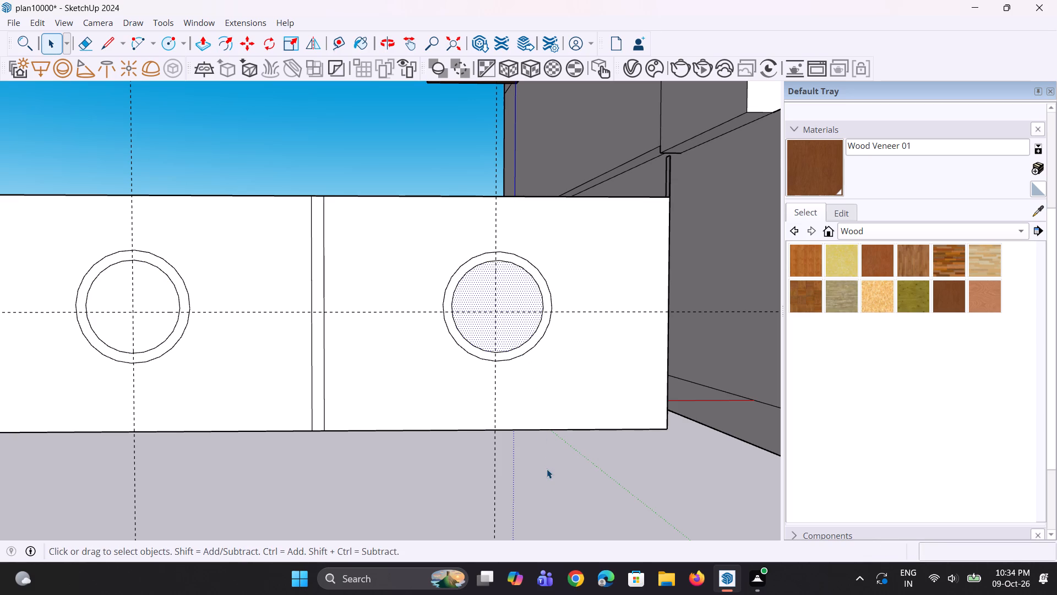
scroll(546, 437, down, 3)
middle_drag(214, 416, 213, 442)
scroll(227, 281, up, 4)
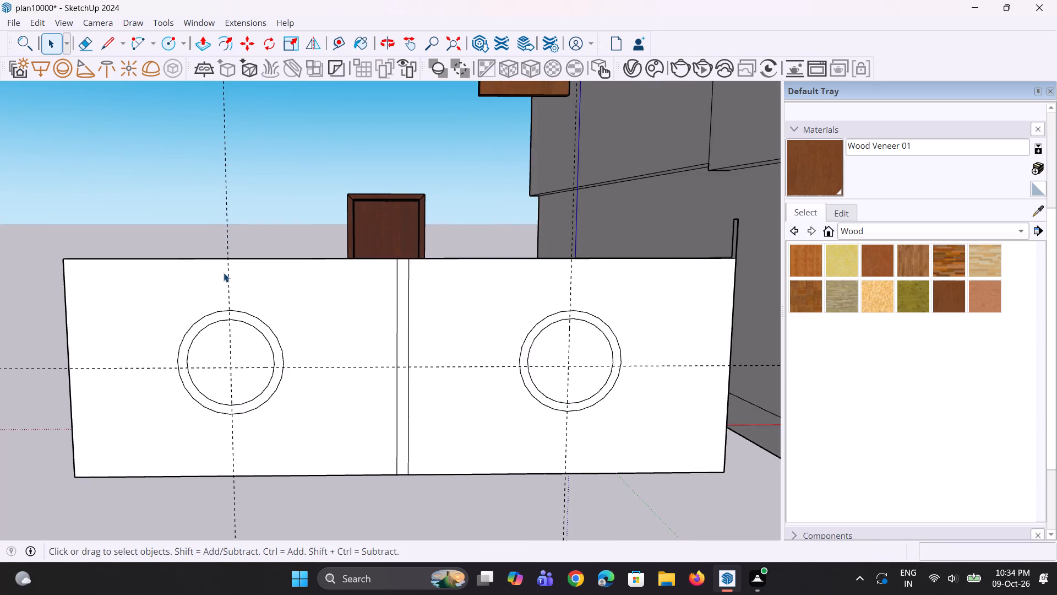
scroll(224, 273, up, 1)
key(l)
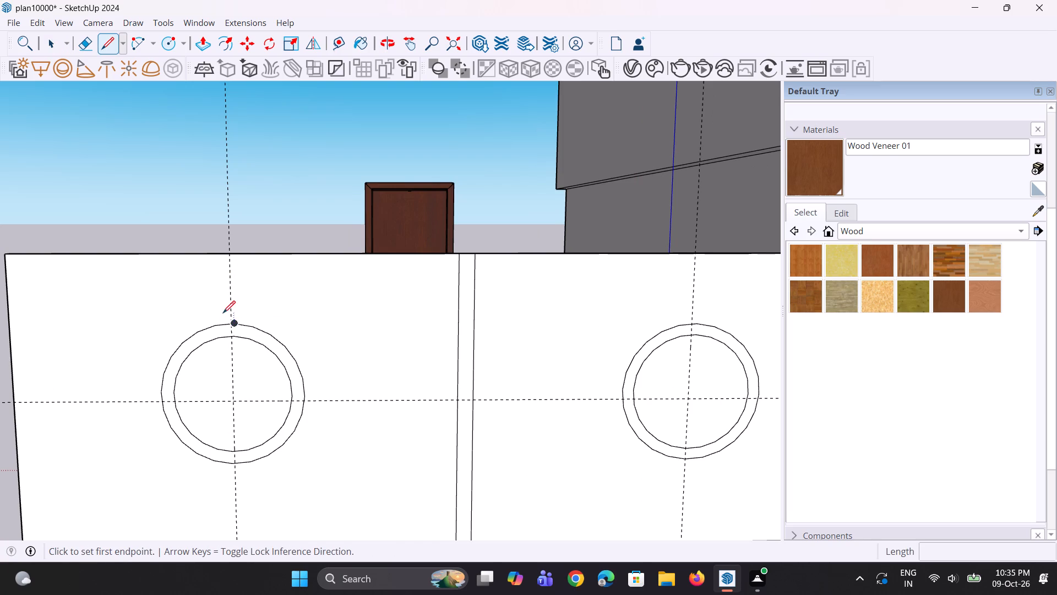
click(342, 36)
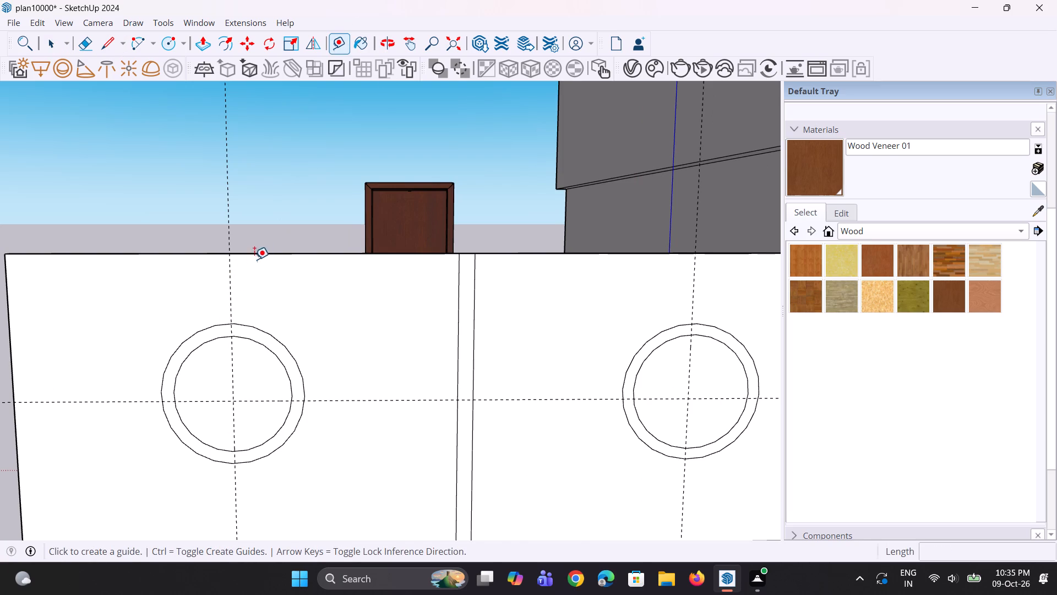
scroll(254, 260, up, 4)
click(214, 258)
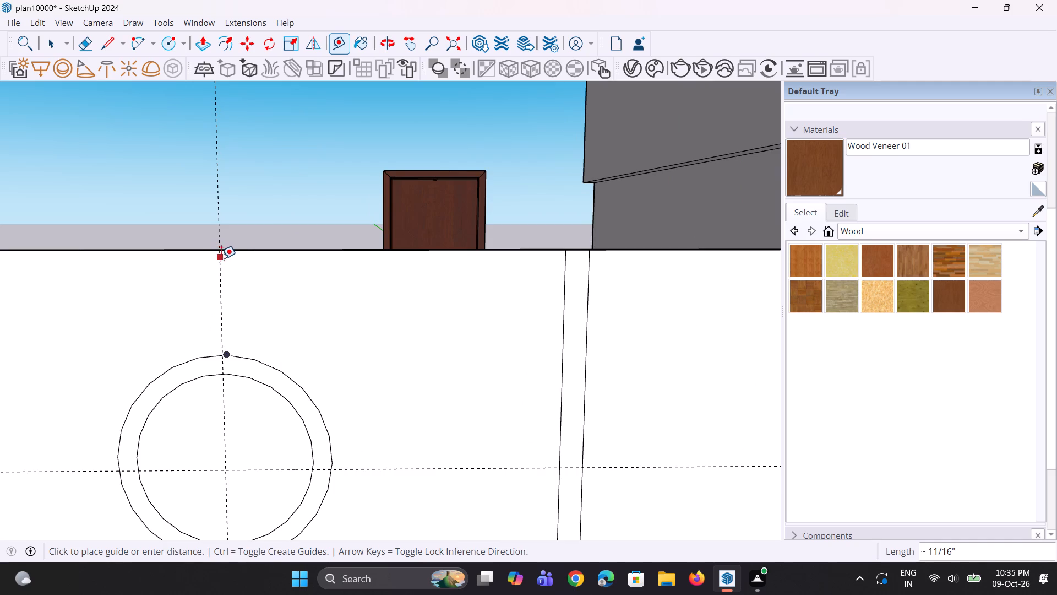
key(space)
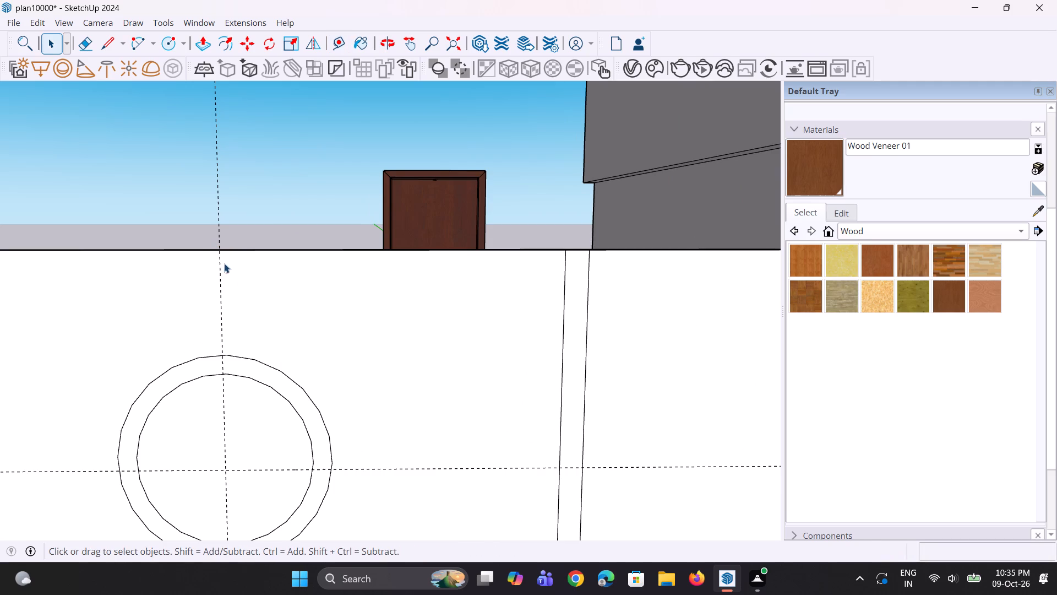
Set the outer circle of the ring away from the house to 54 segments.
scroll(211, 284, up, 4)
scroll(224, 286, down, 4)
middle_drag(216, 363, 221, 348)
click(242, 356)
click(245, 361)
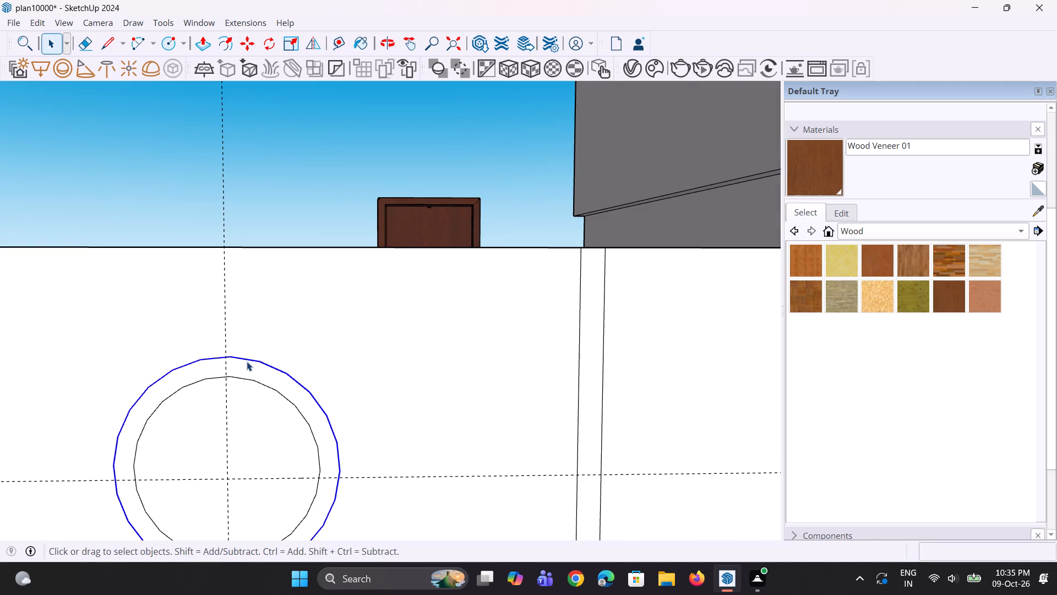
scroll(855, 194, up, 10)
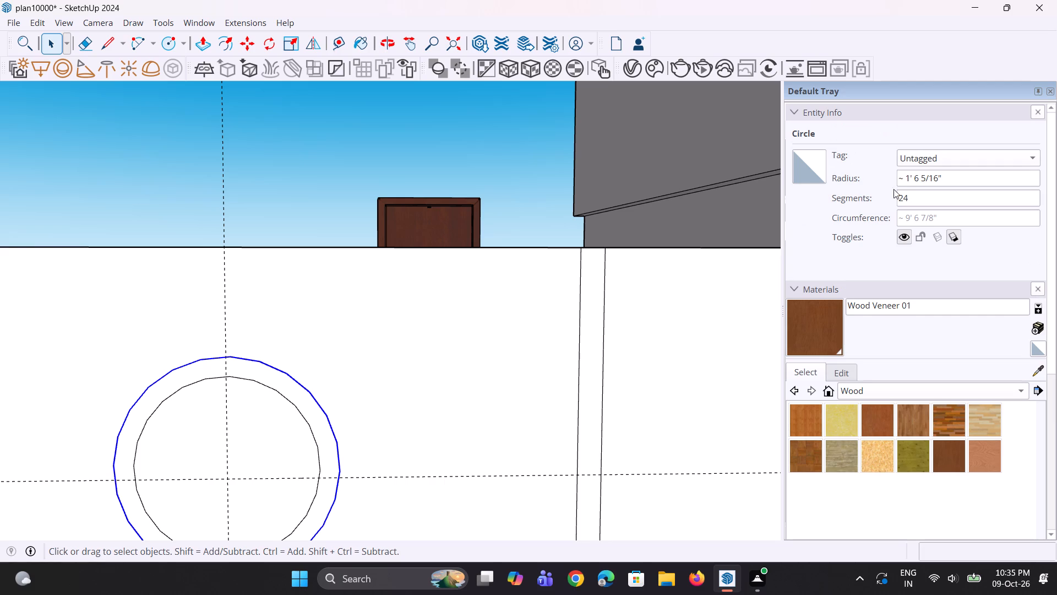
drag(925, 202, 878, 201)
text(54)
key(Return)
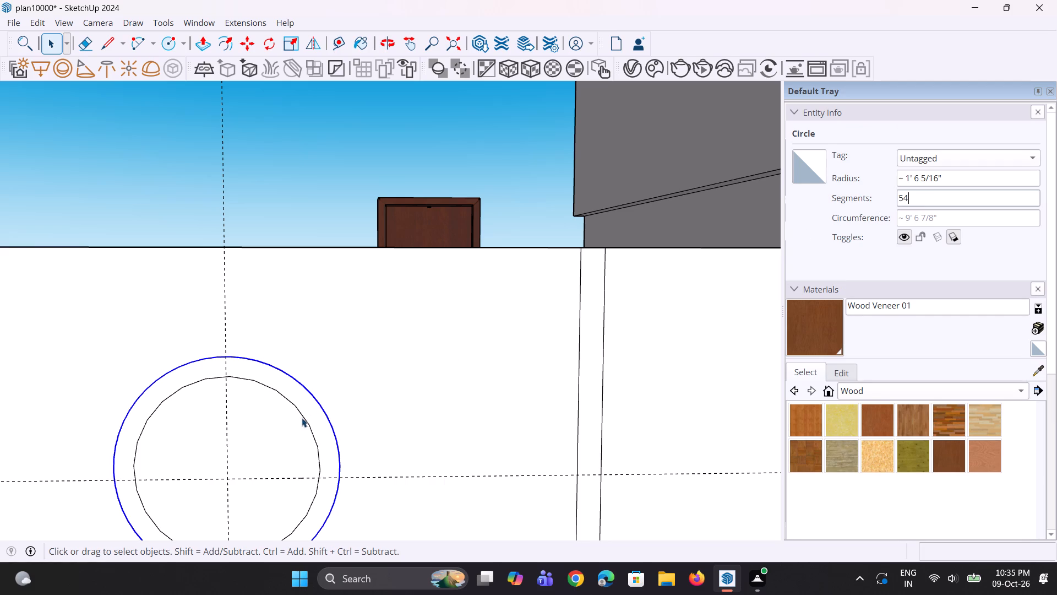
Set the inner circle of the ring away from the house to 54 segments.
click(302, 418)
drag(940, 198, 832, 207)
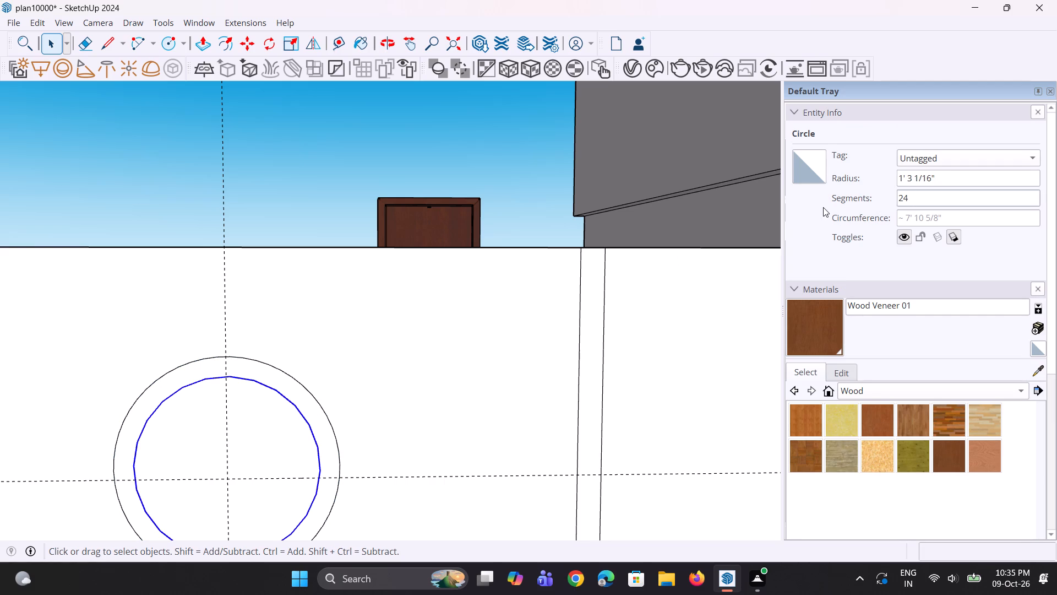
drag(918, 197, 887, 202)
text(54)
key(Return)
Set the outer circle of the ring nearest the house to 54 segments.
scroll(528, 274, down, 8)
scroll(648, 293, up, 4)
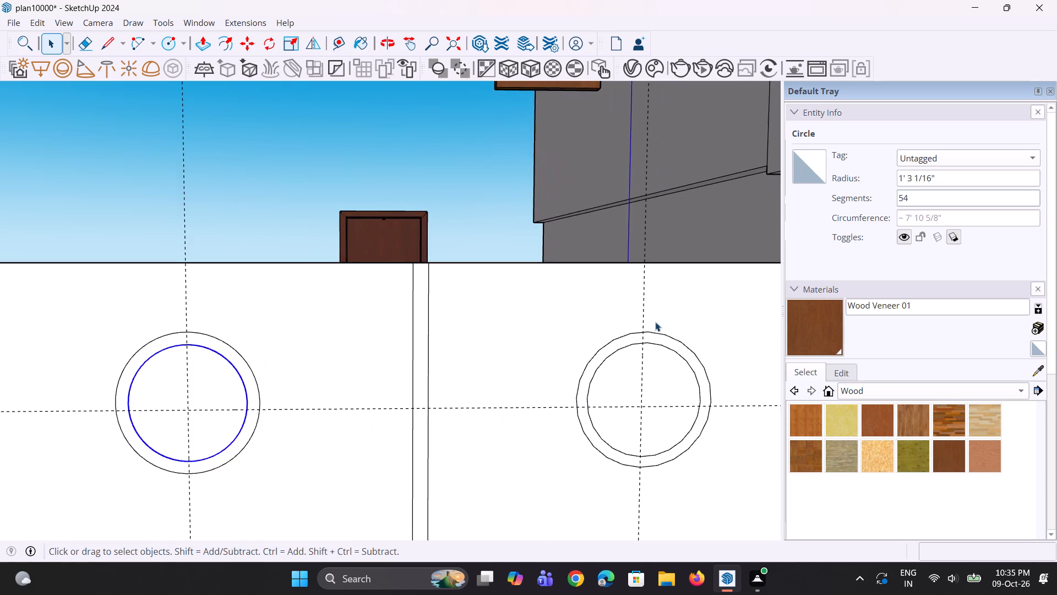
scroll(655, 322, up, 2)
click(684, 344)
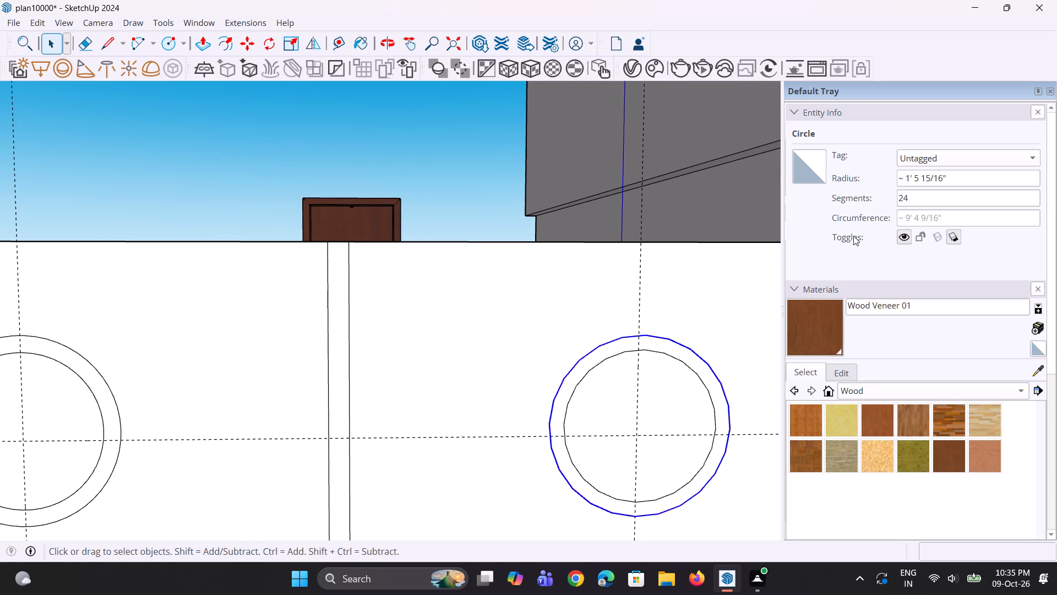
click(902, 198)
key(BackSpace)
key(5)
key(Return)
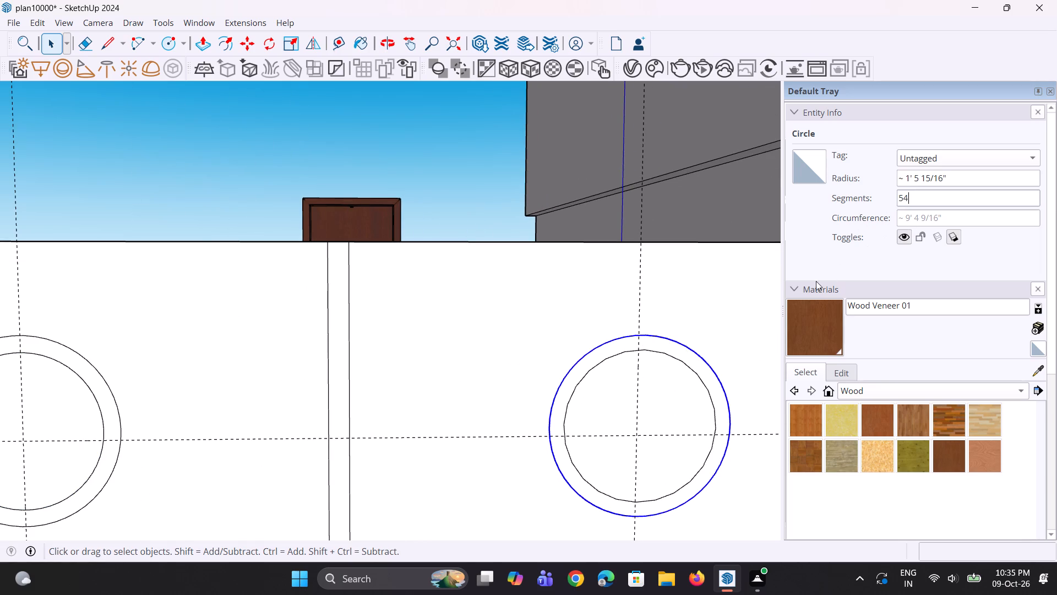
Set the inner circle of the ring nearest the house to 54 segments.
click(703, 385)
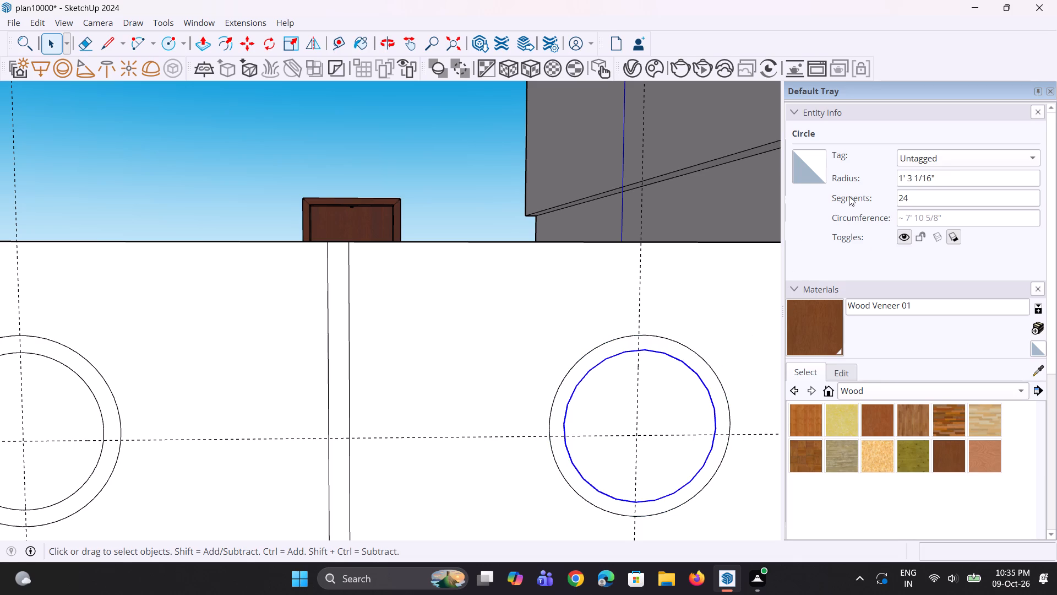
click(903, 198)
key(BackSpace)
key(5)
key(Return)
Turn on the display of back edges in the model.
scroll(558, 284, down, 7)
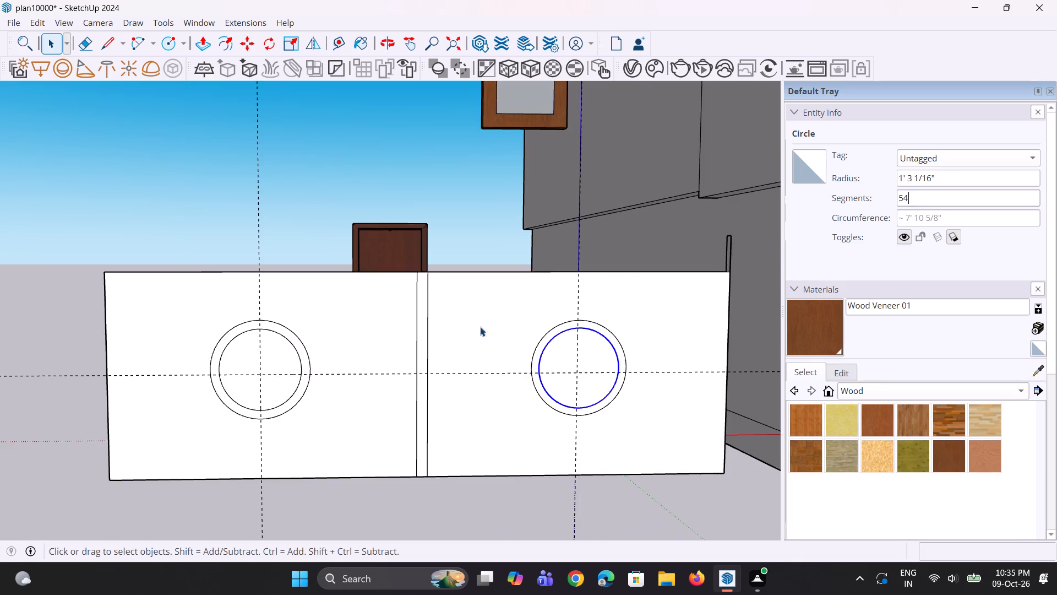
middle_drag(480, 327, 465, 333)
scroll(223, 331, up, 5)
key(k)
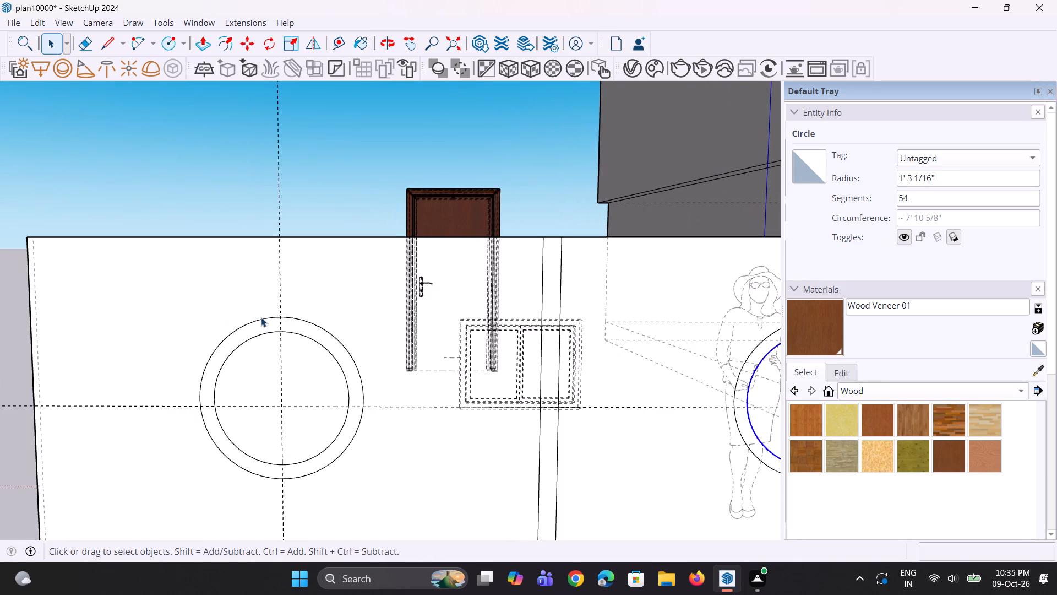
Draw a vertical bar about 2" wide and 1' 2 13/16" tall above the ring away from the house.
scroll(261, 317, up, 2)
key(l)
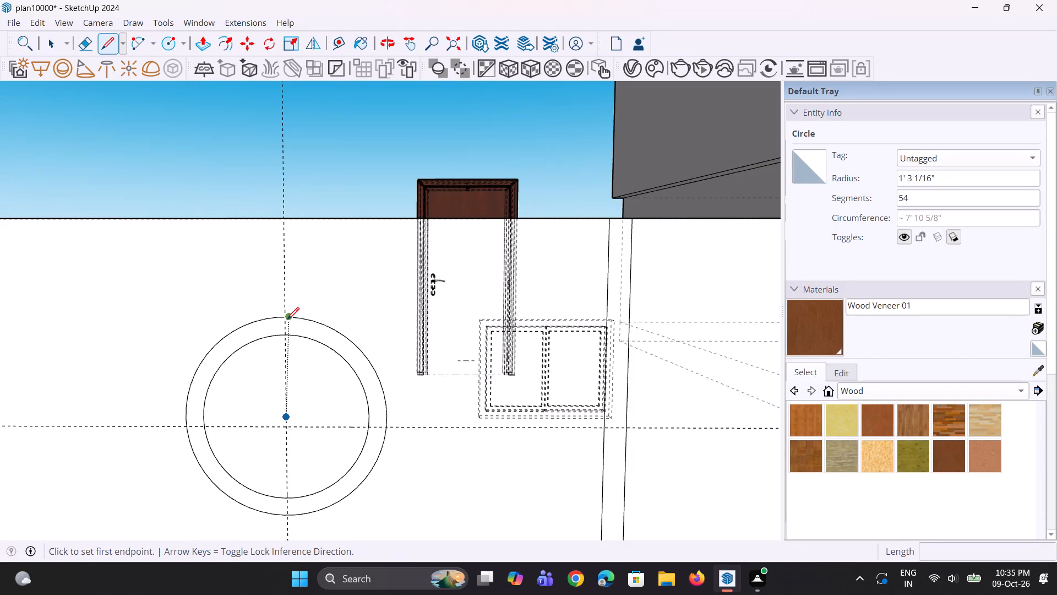
click(284, 317)
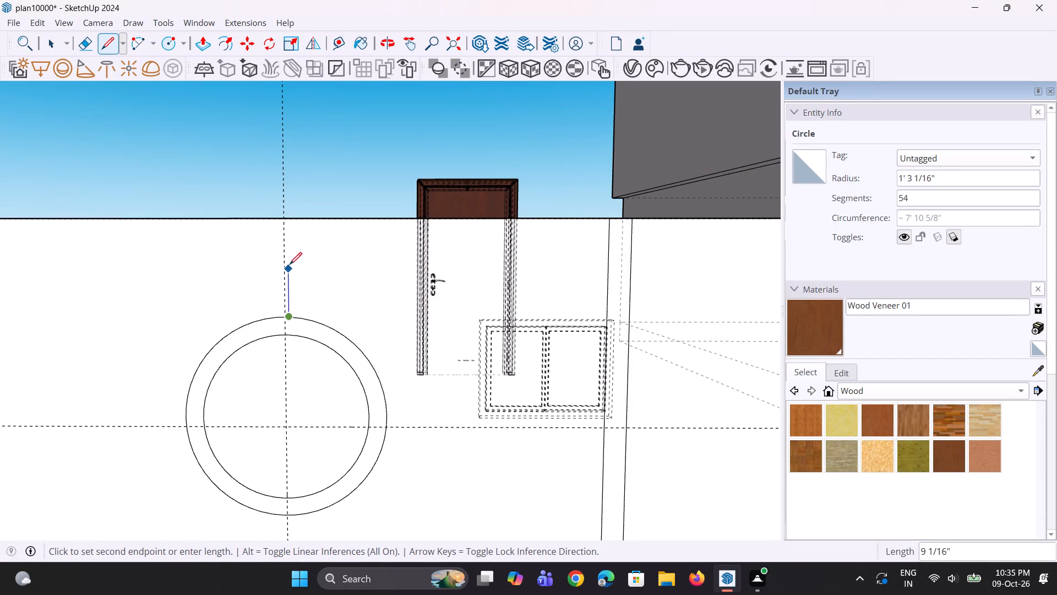
click(296, 235)
scroll(280, 231, up, 6)
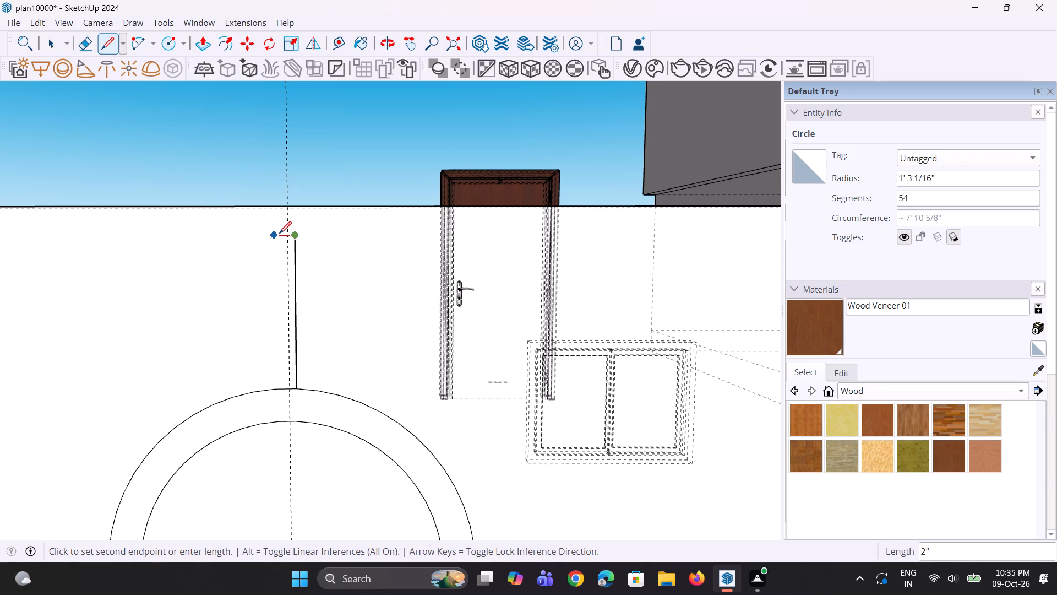
click(279, 234)
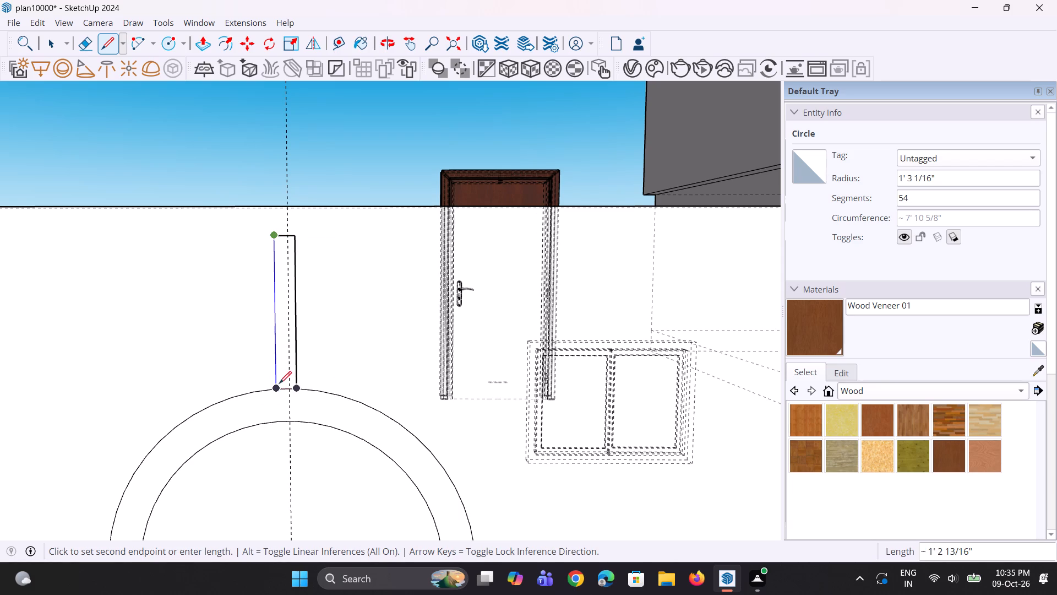
click(279, 384)
scroll(290, 360, down, 8)
key(space)
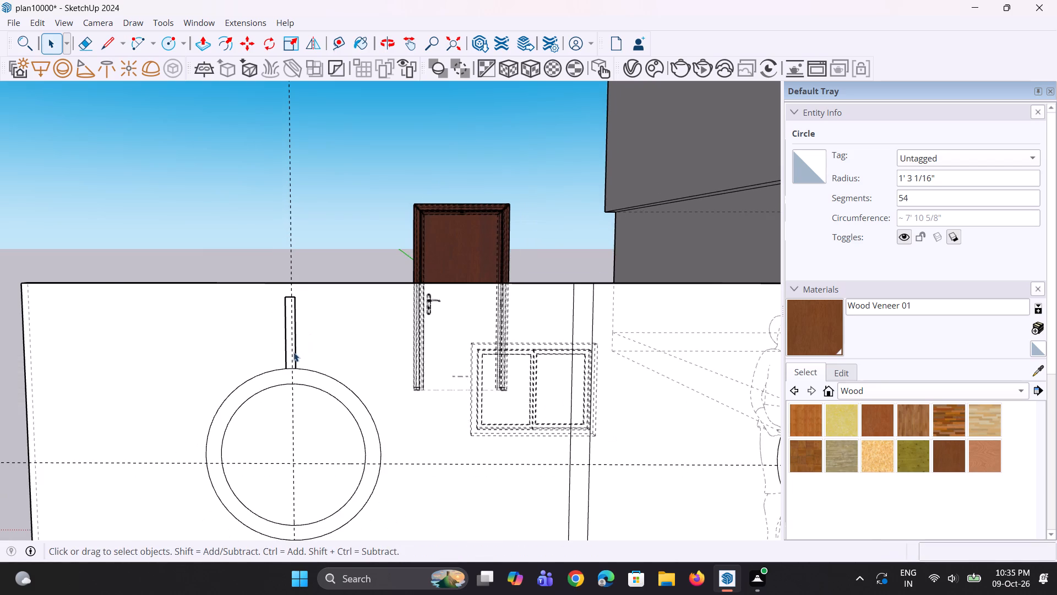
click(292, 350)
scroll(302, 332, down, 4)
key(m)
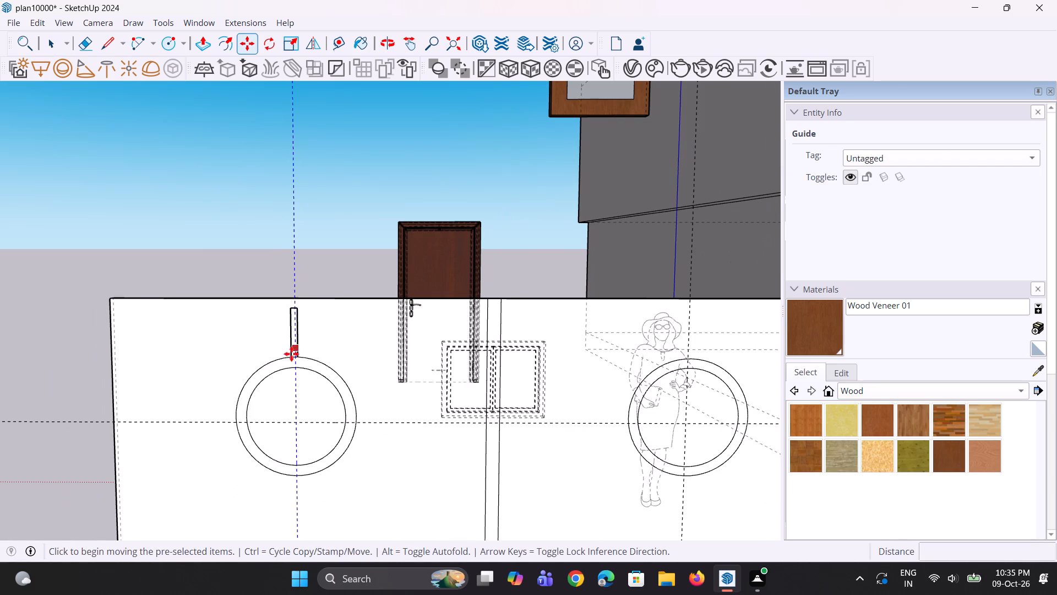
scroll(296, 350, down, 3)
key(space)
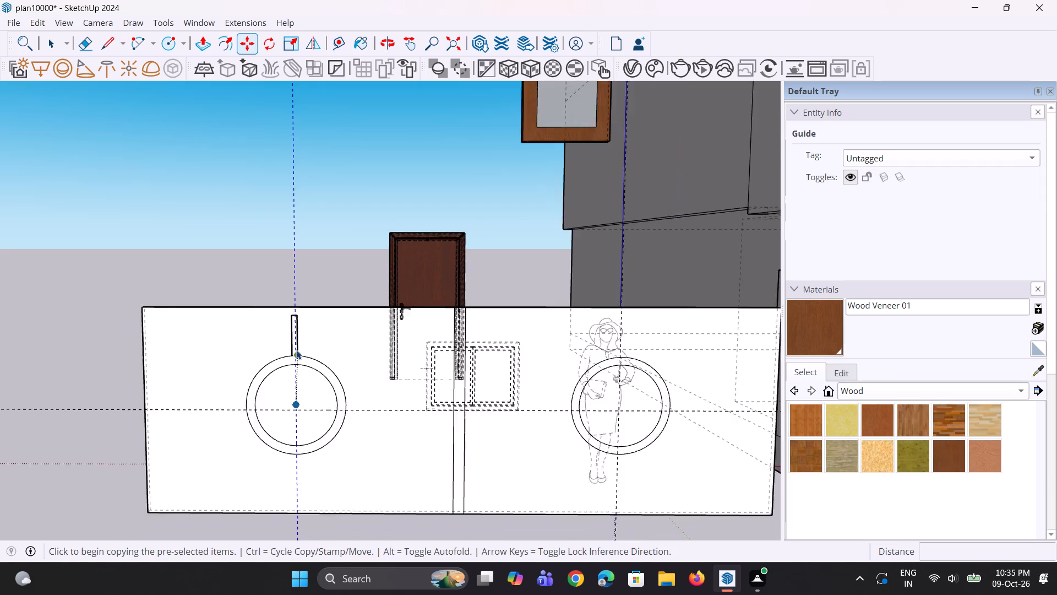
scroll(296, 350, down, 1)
Draw a vertical bar about 1 3/8" wide and 1' 2 5/16" tall below the ring away from the house.
scroll(287, 455, up, 10)
key(l)
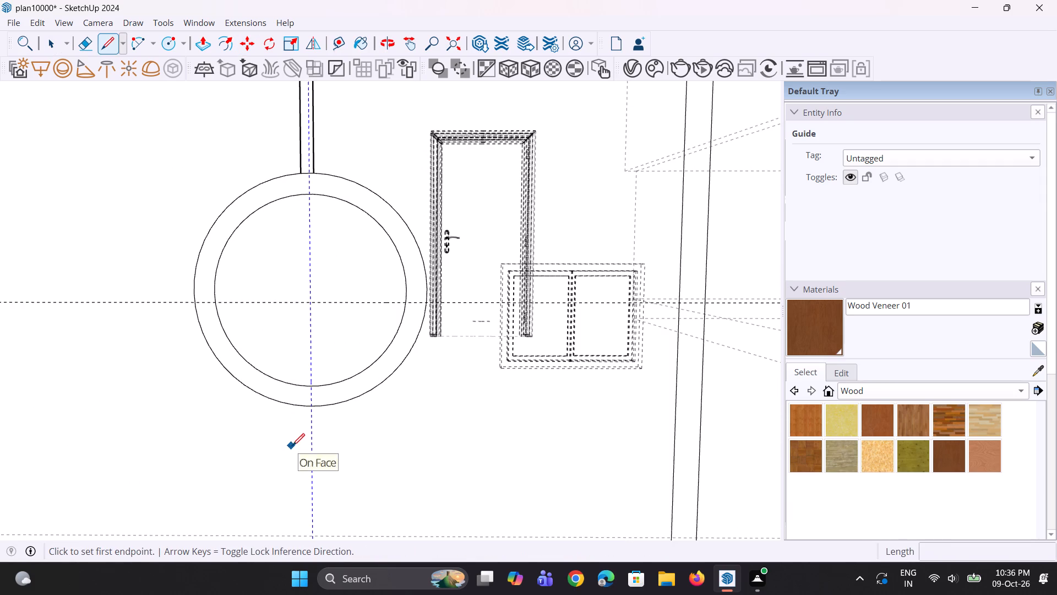
click(308, 409)
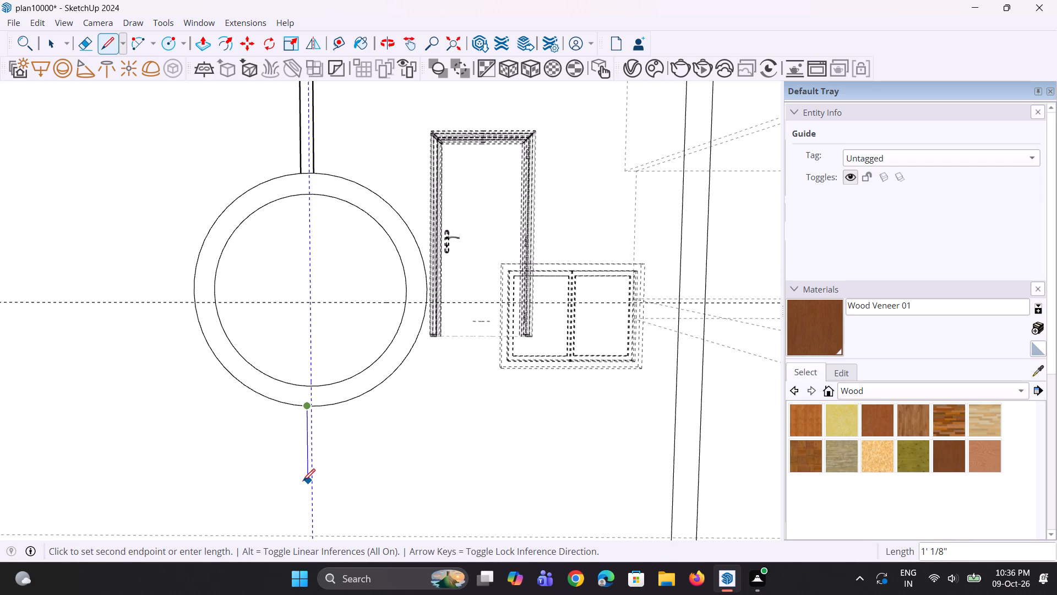
click(303, 494)
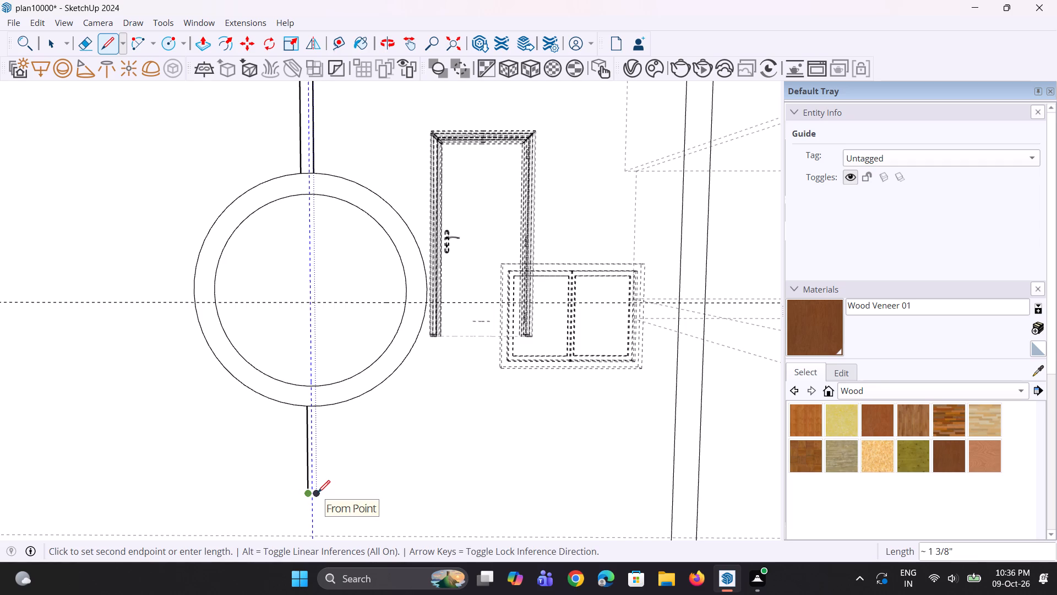
scroll(315, 502, up, 5)
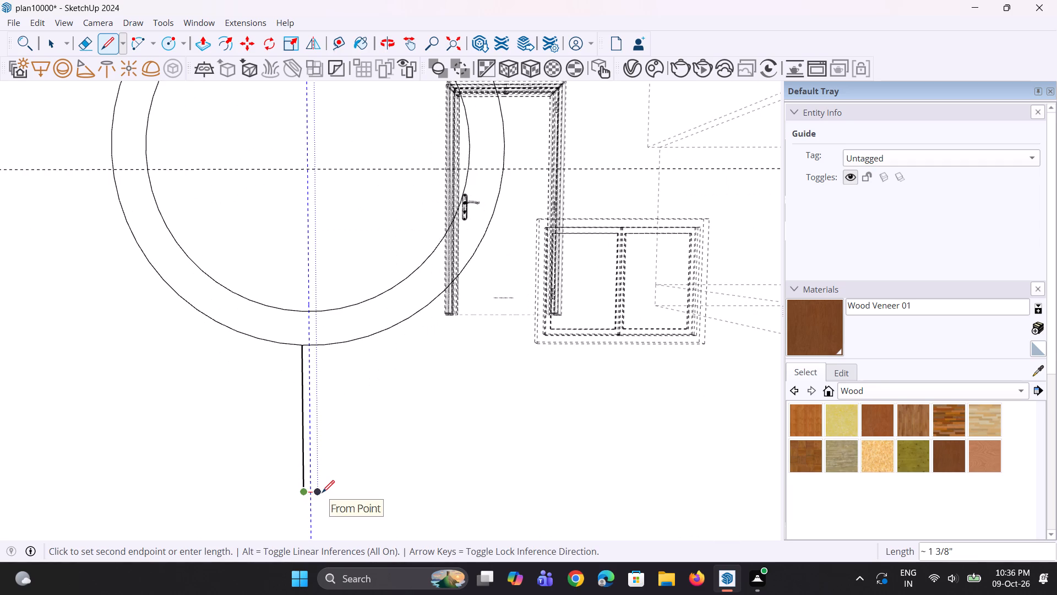
click(322, 493)
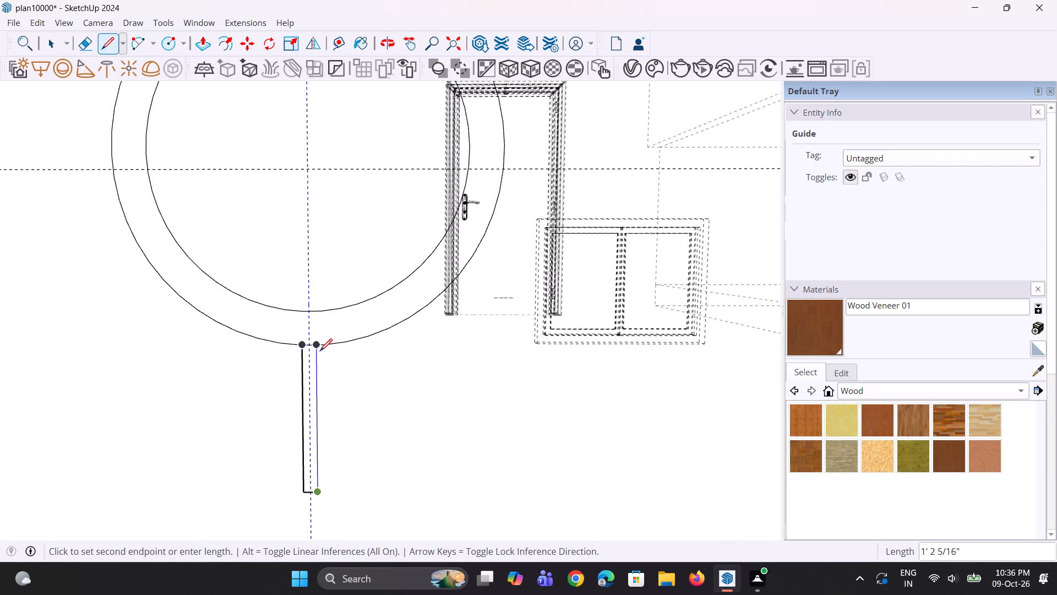
click(320, 350)
scroll(320, 350, down, 9)
key(space)
key(space)
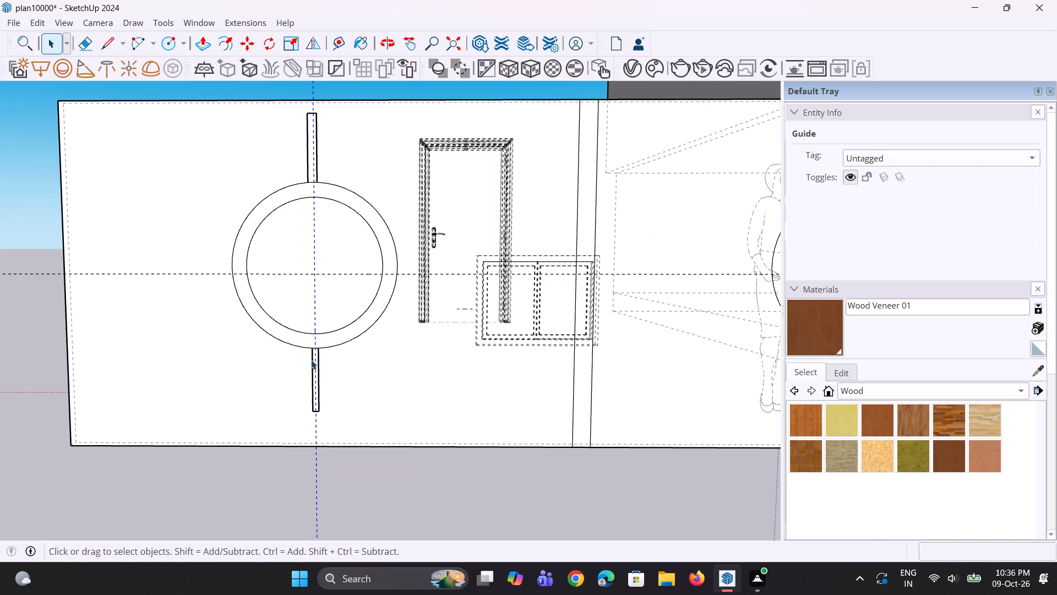
Examine the panel and the bars above and below the ring away from the house from several angles.
scroll(310, 364, down, 4)
middle_drag(389, 359, 410, 392)
scroll(394, 370, down, 5)
middle_drag(565, 327, 442, 381)
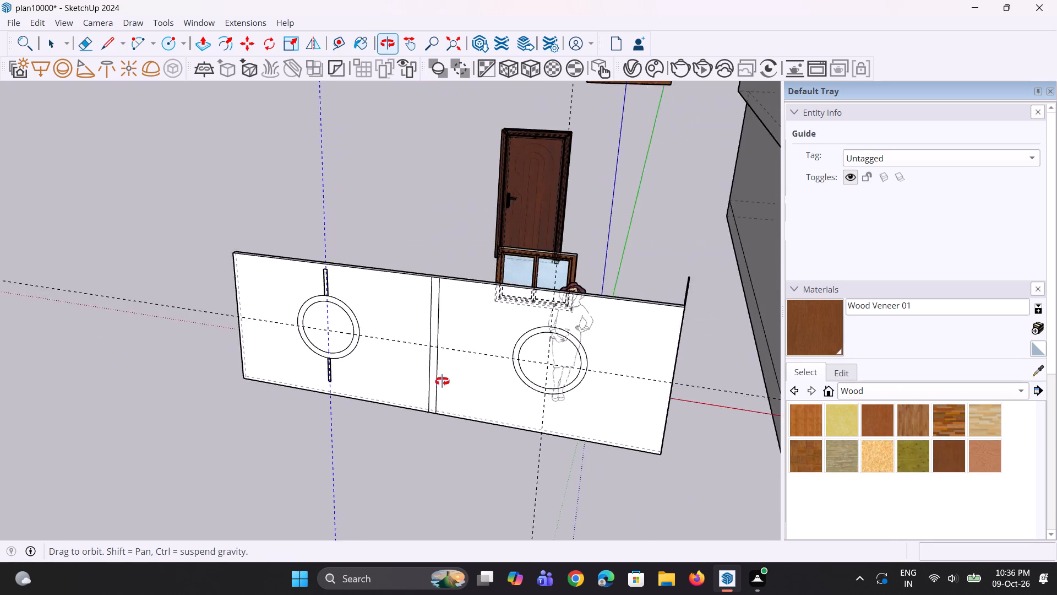
middle_drag(442, 381, 531, 247)
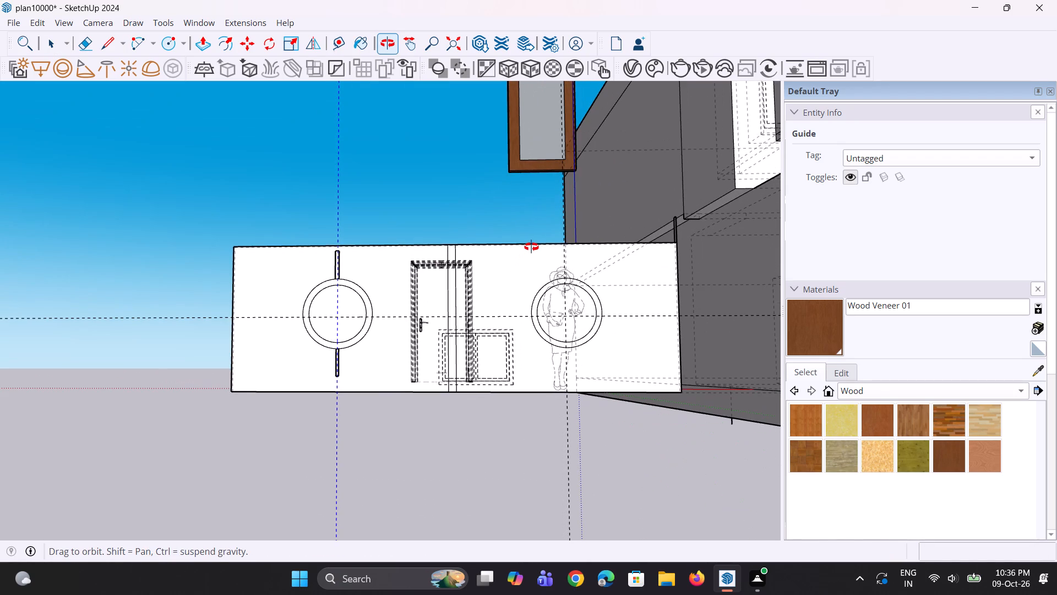
middle_drag(531, 247, 911, 506)
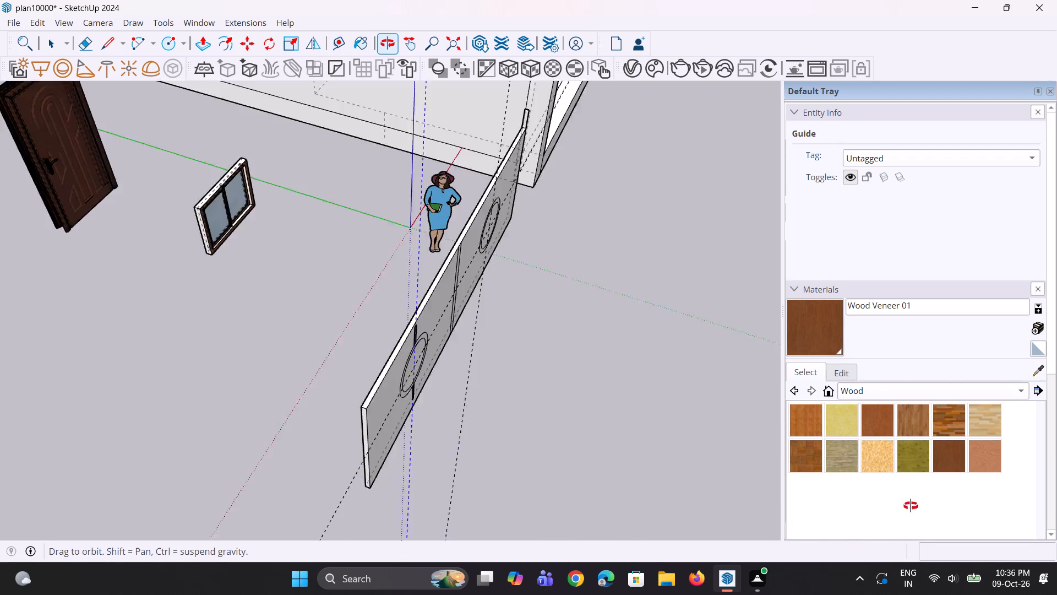
middle_drag(911, 506, 320, 313)
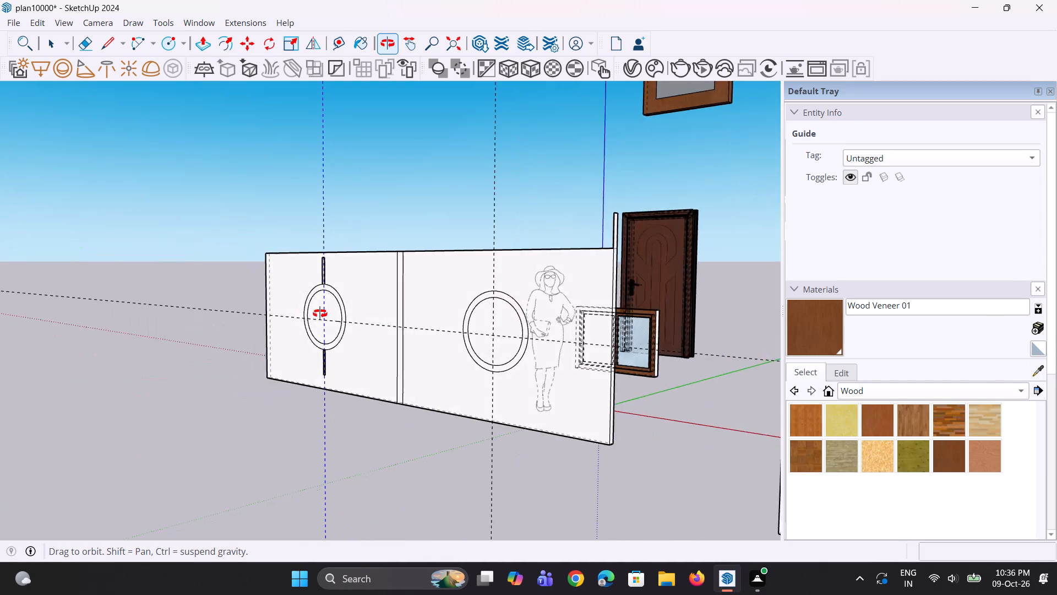
middle_drag(320, 313, 443, 313)
scroll(226, 285, up, 5)
middle_drag(362, 280, 407, 313)
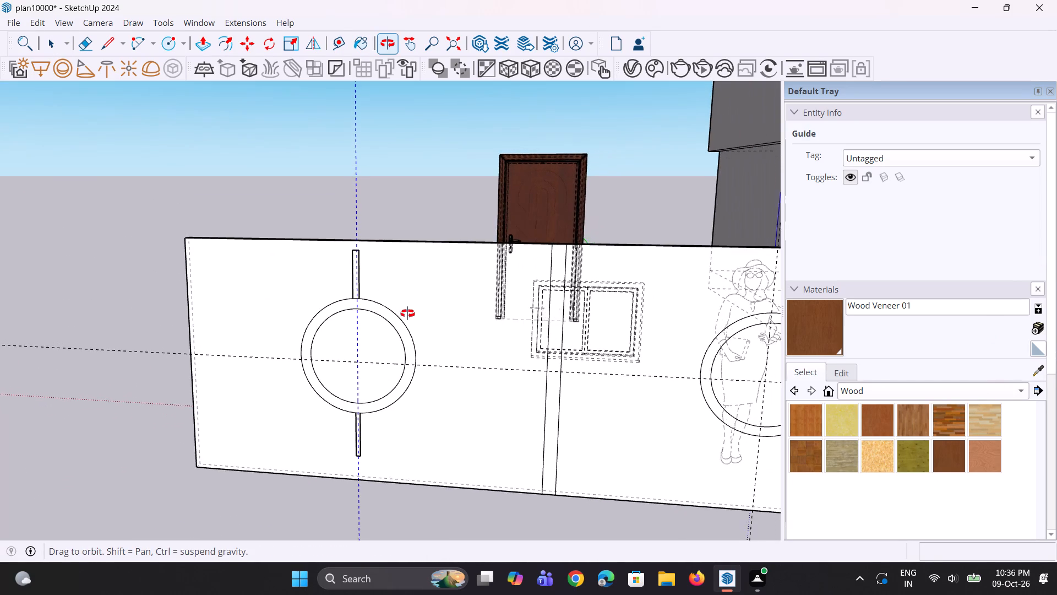
middle_drag(407, 313, 410, 312)
scroll(363, 280, up, 3)
click(352, 273)
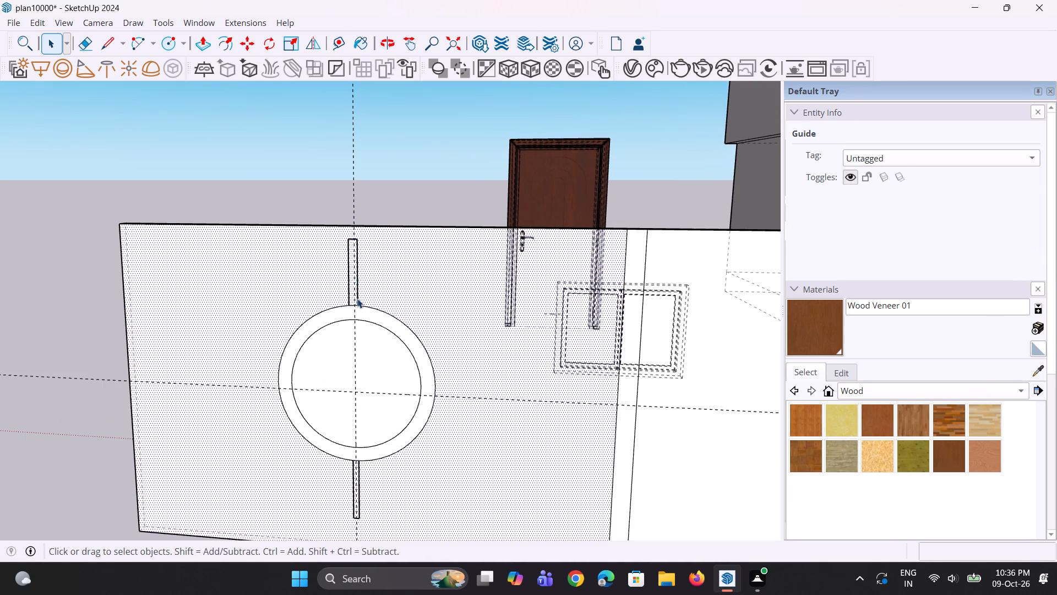
scroll(353, 289, up, 5)
click(355, 289)
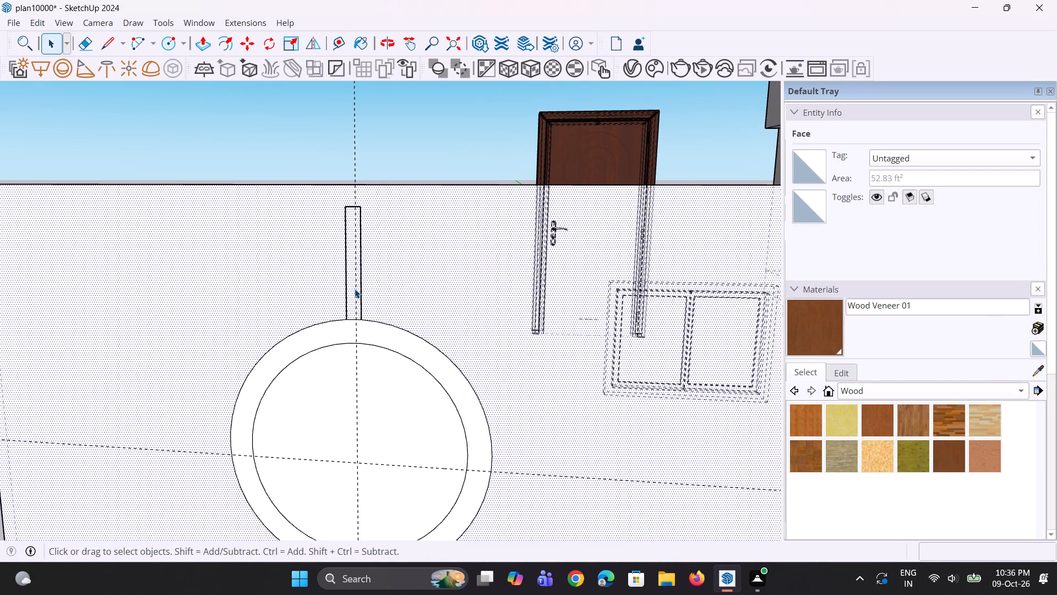
middle_drag(363, 290, 574, 275)
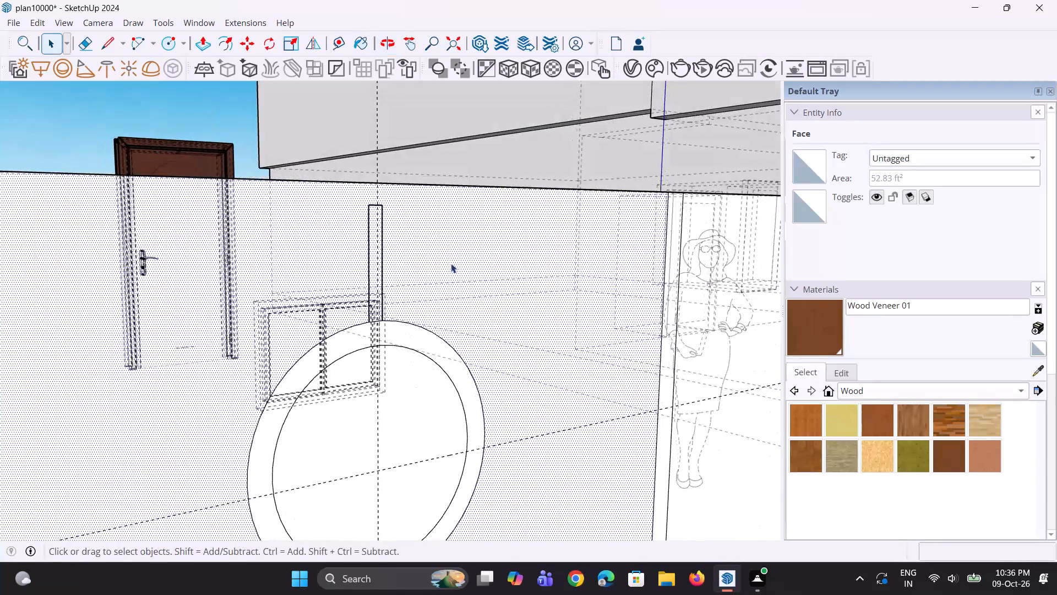
scroll(446, 263, up, 2)
scroll(430, 259, down, 13)
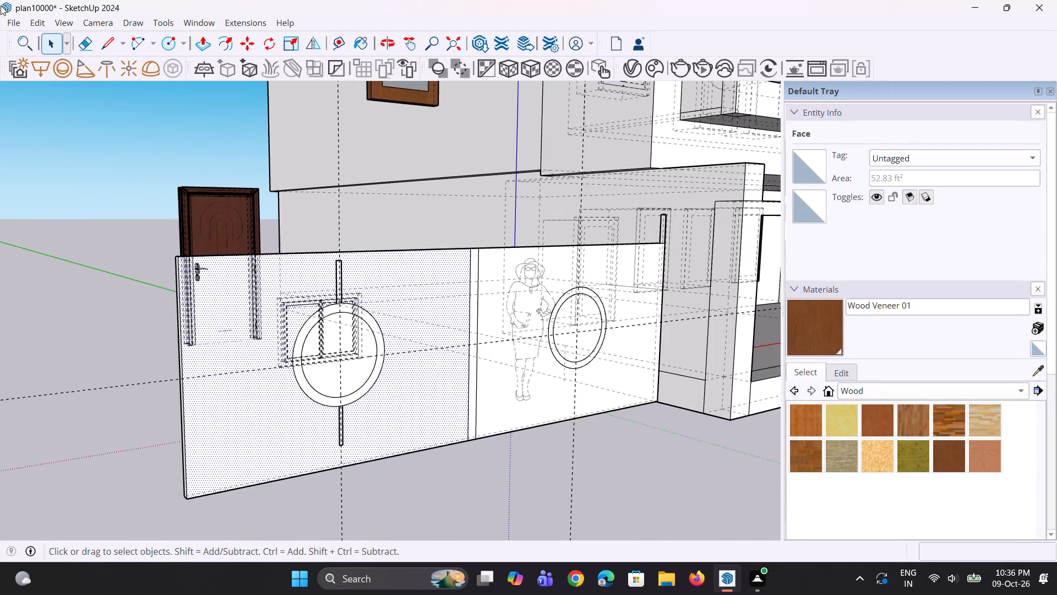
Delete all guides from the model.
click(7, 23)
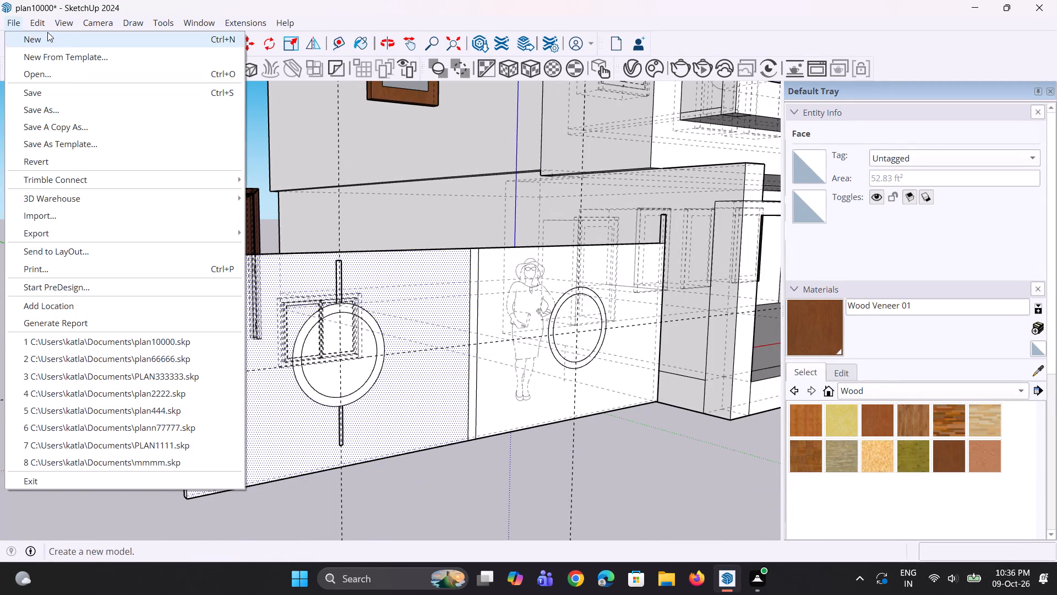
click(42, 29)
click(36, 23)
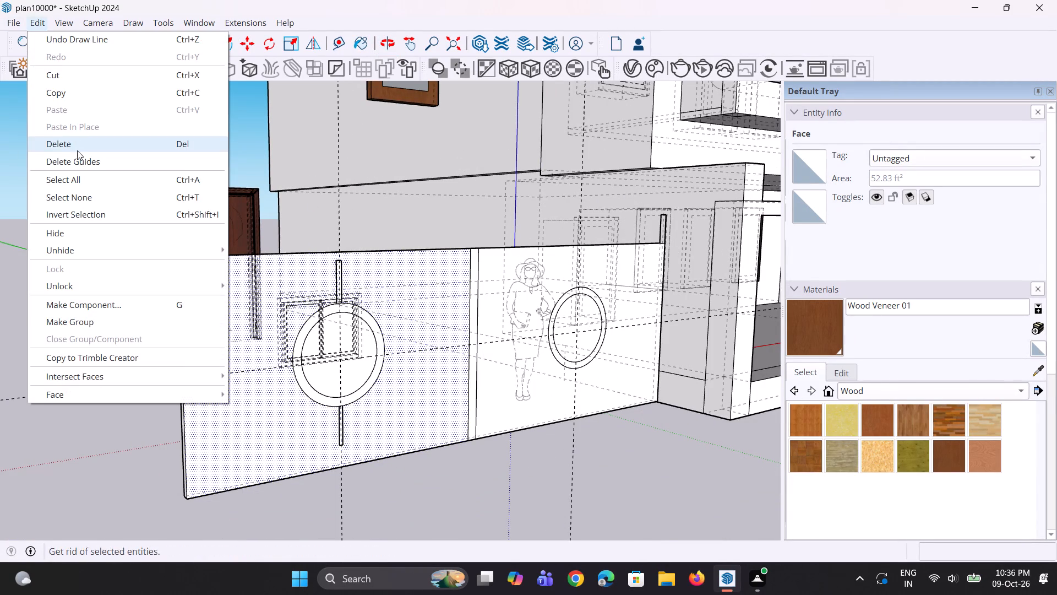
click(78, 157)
Undo the guide deletion and the last two edges drawn for the bar below the ring away from the house.
scroll(340, 295, down, 4)
middle_drag(466, 340, 215, 392)
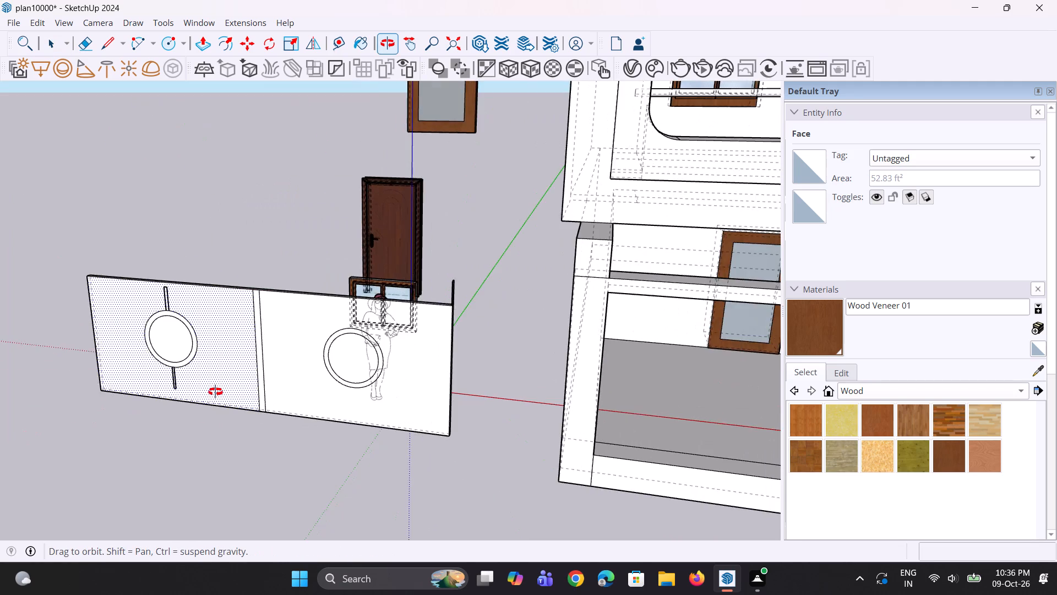
middle_drag(215, 392, 478, 366)
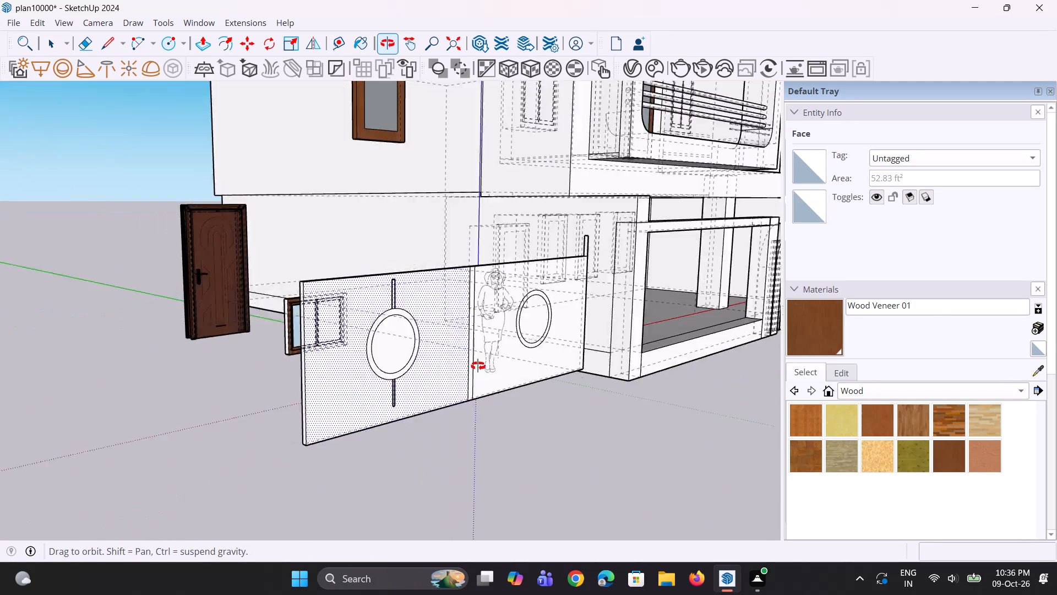
middle_drag(478, 366, 472, 366)
scroll(385, 332, down, 9)
middle_drag(578, 242, 439, 264)
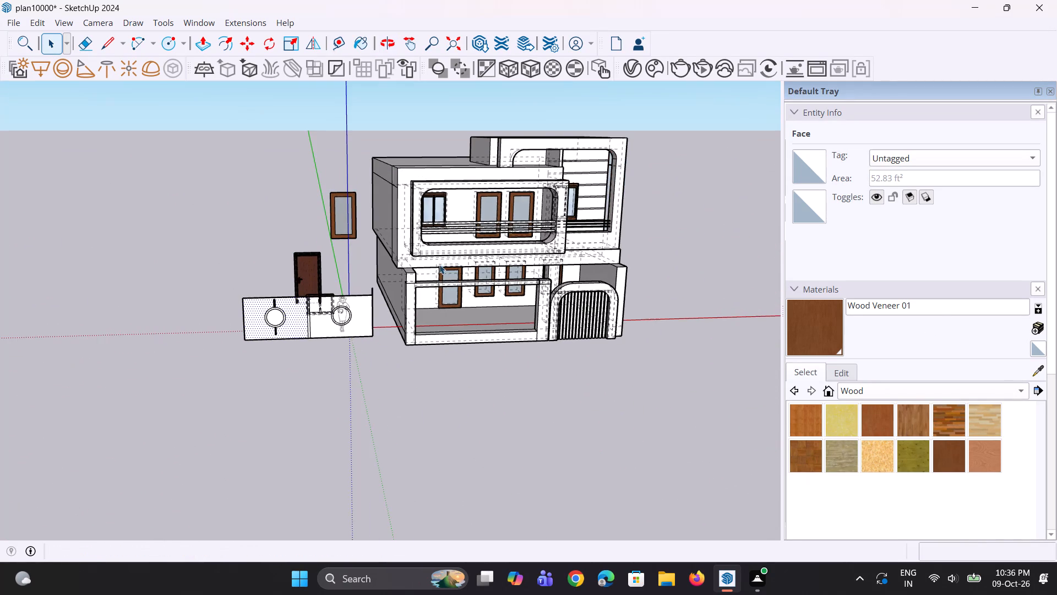
key(ctrl+z)
key(ctrl+z)
key(ctrl+z)
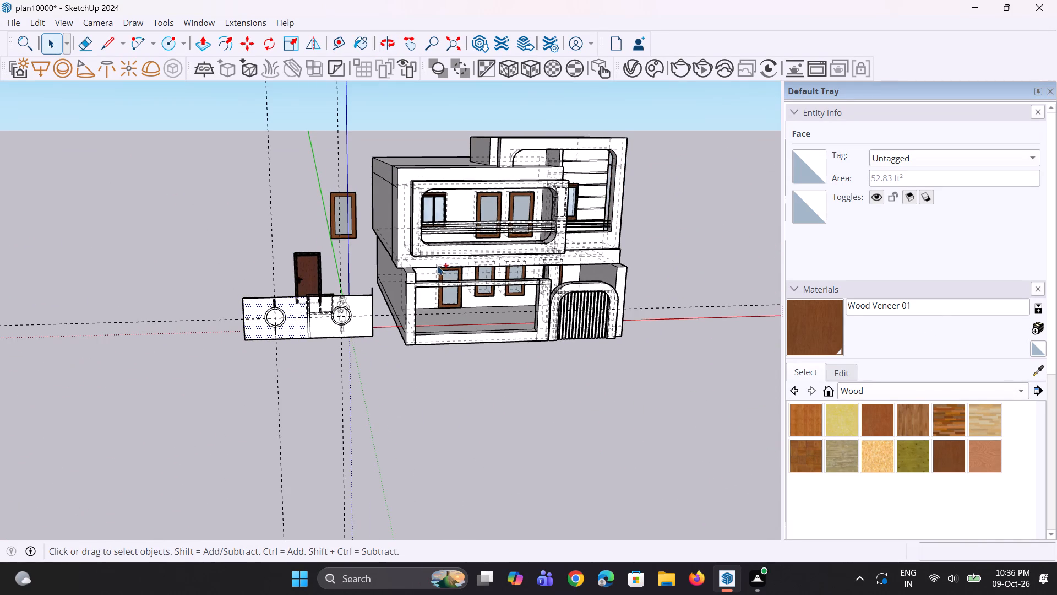
Turn off the display of back edges in the model.
ctrl+middle_drag(418, 276, 438, 260)
scroll(509, 263, up, 1)
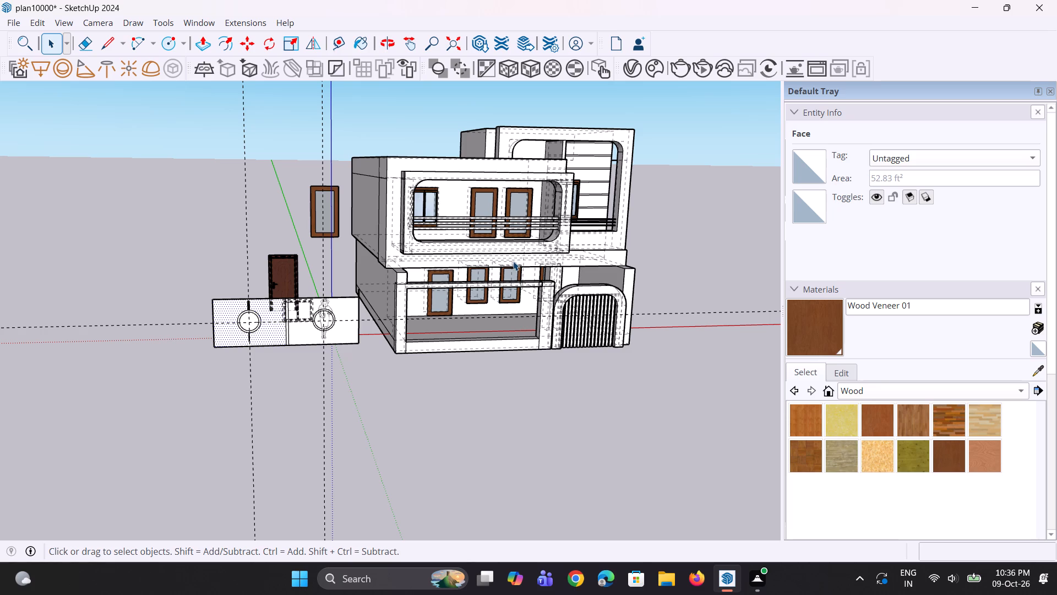
key(o)
key(o)
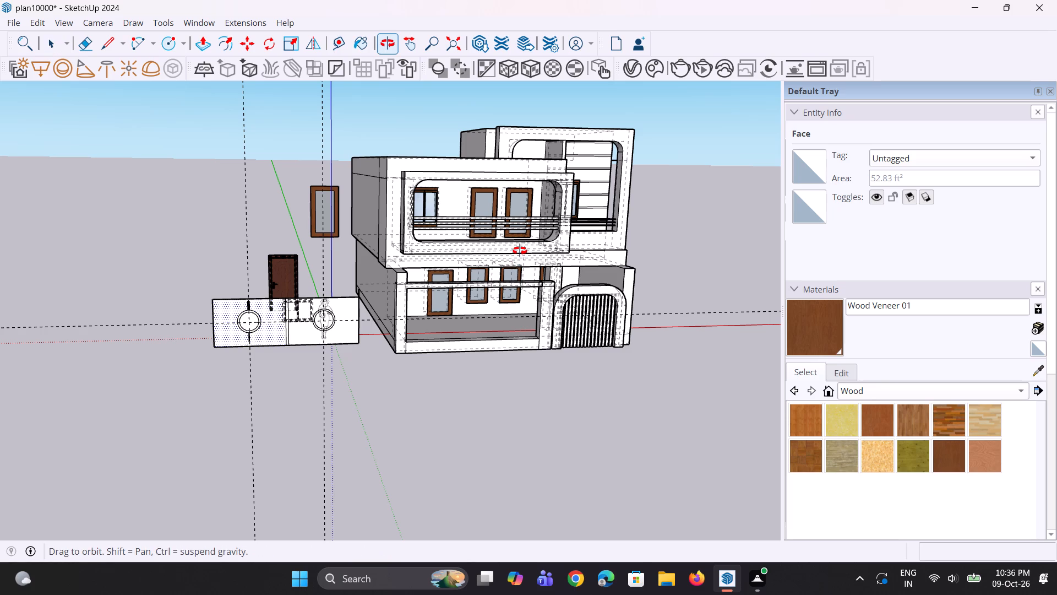
key(k)
Complete the bar below the ring away from the house with a 2" end edge and a second side about 1' 1 3/16" long.
middle_drag(469, 279, 455, 294)
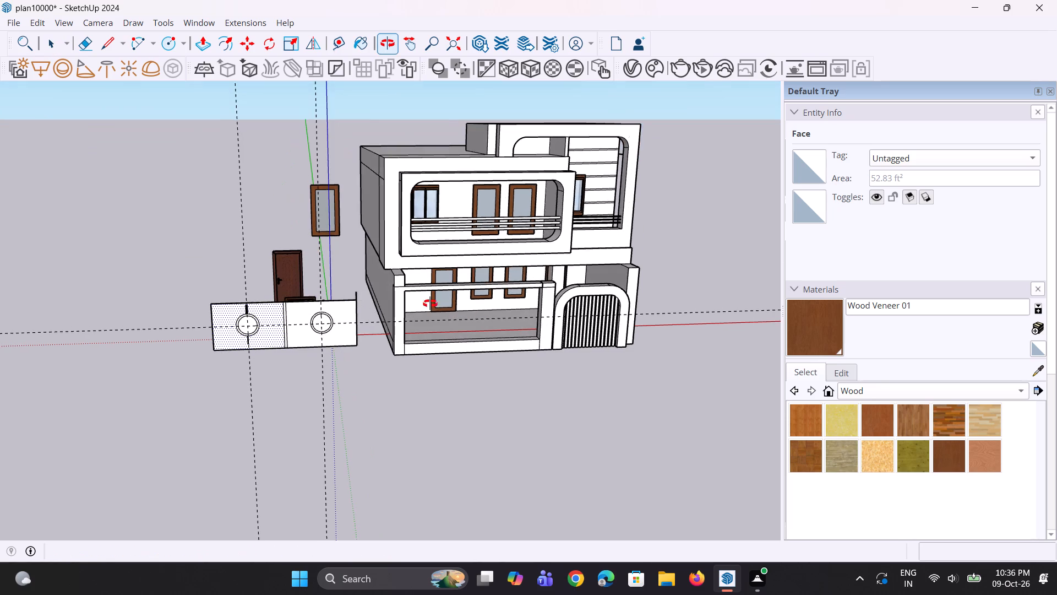
scroll(269, 324, up, 3)
middle_drag(281, 322, 286, 279)
scroll(179, 312, up, 9)
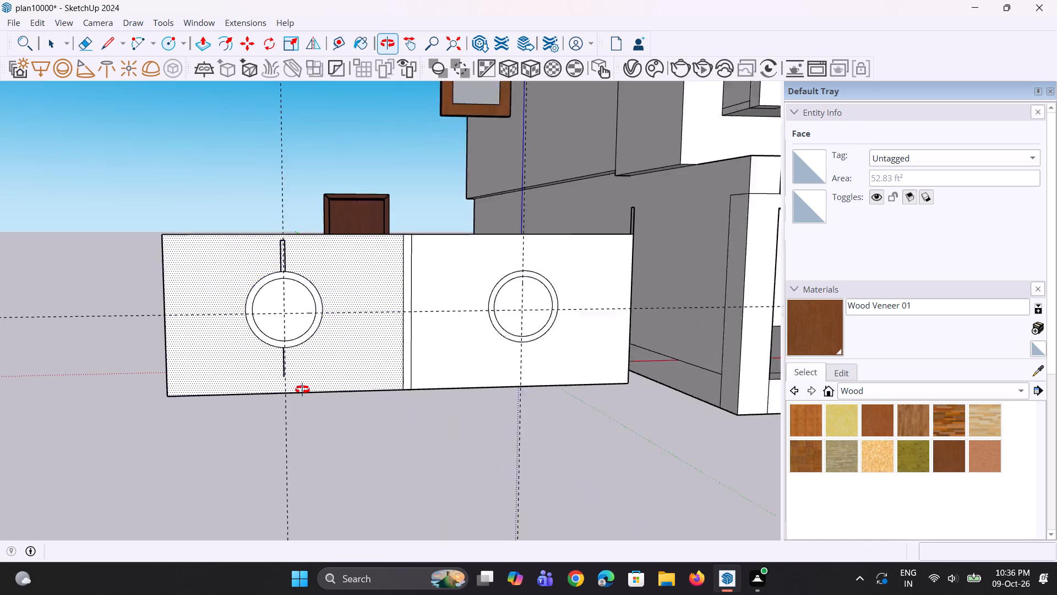
scroll(302, 390, up, 8)
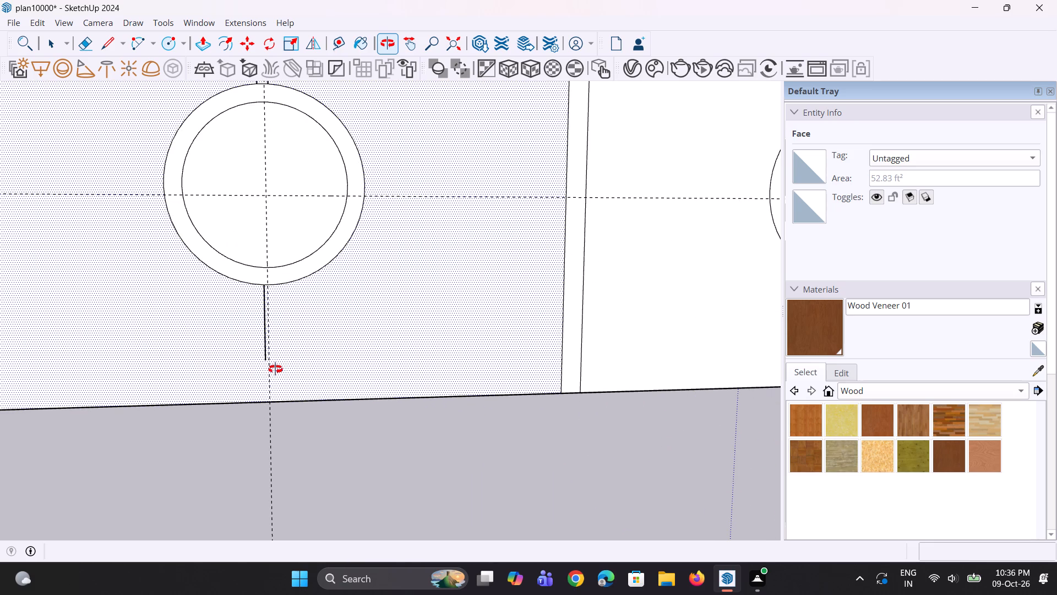
key(l)
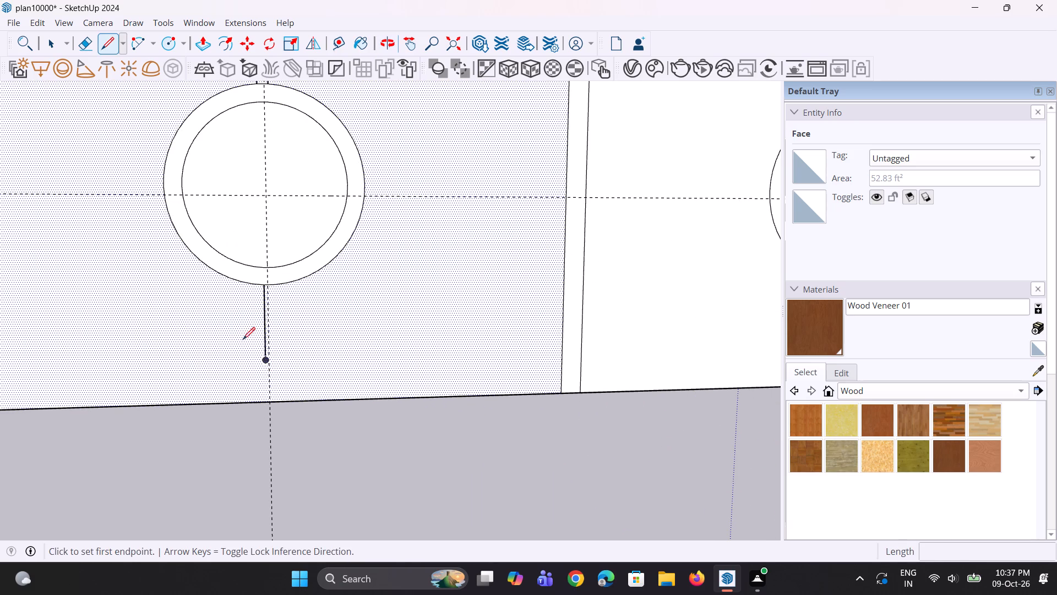
scroll(238, 345, up, 1)
click(268, 367)
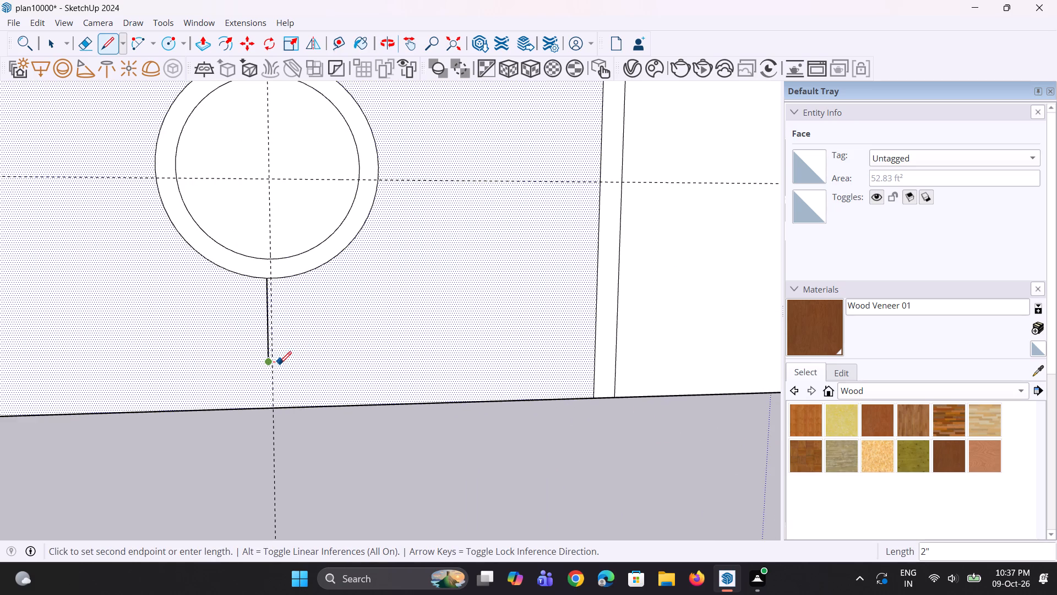
scroll(276, 365, up, 2)
click(269, 363)
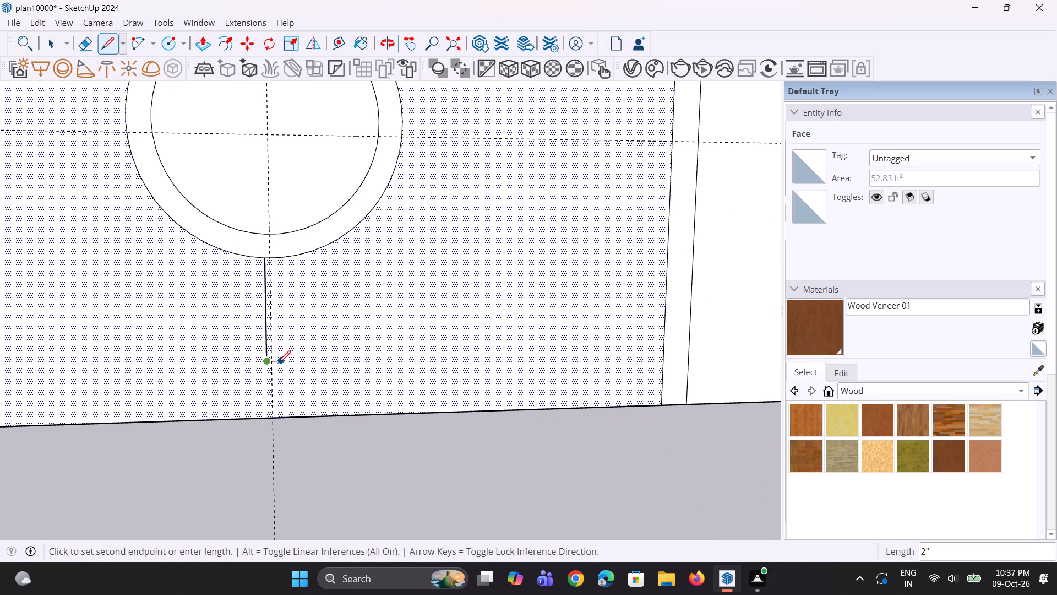
click(278, 363)
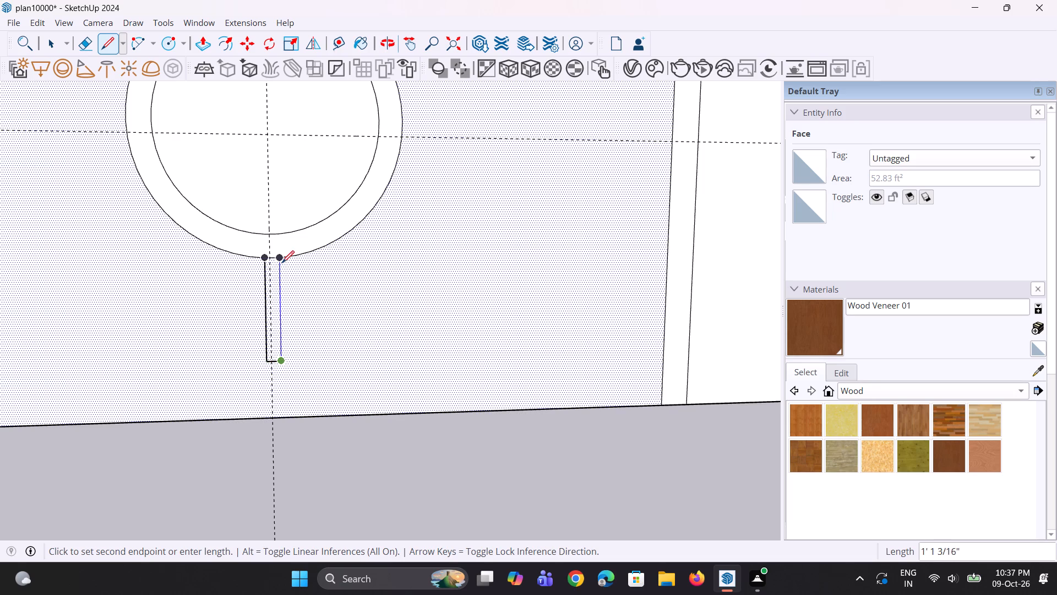
click(281, 259)
Check whether the bars above and below the ring away from the house can be selected as faces separate from the panel.
scroll(271, 331, down, 4)
middle_drag(263, 354, 252, 366)
key(space)
click(270, 333)
scroll(275, 360, down, 3)
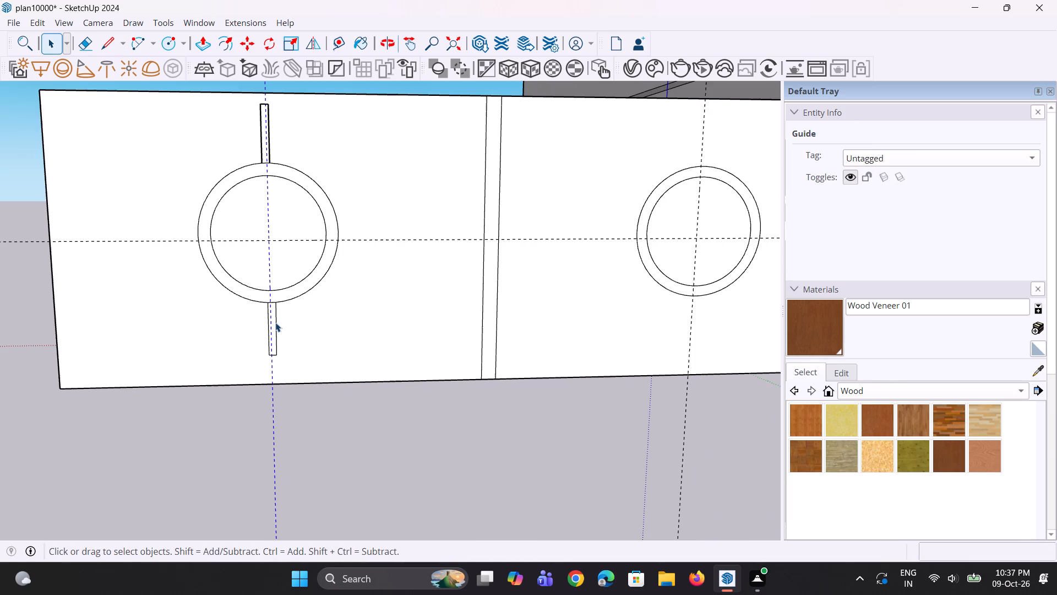
scroll(275, 322, up, 1)
ctrl+click(267, 136)
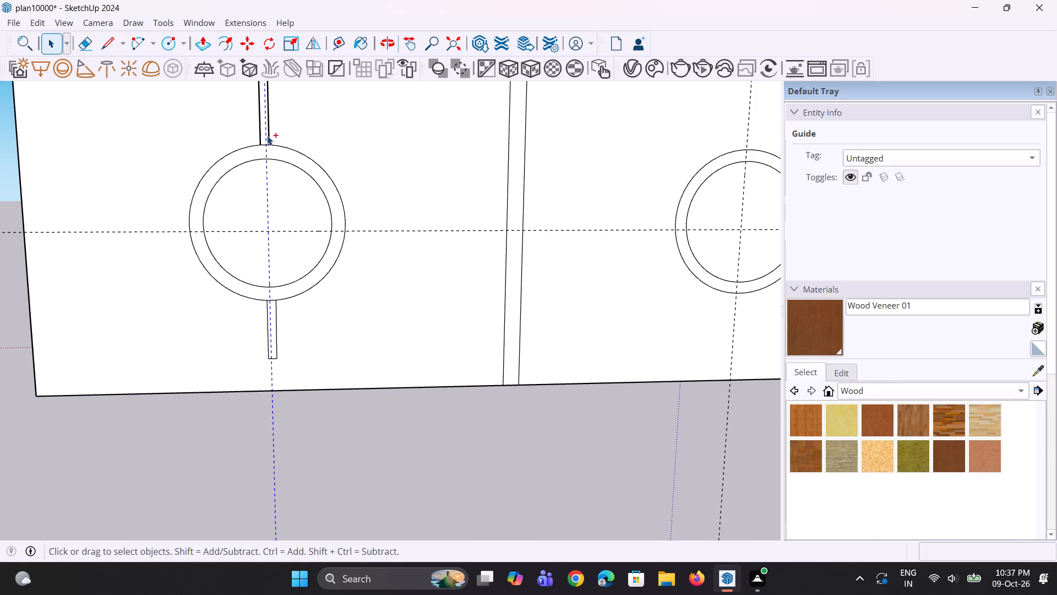
scroll(261, 135, up, 5)
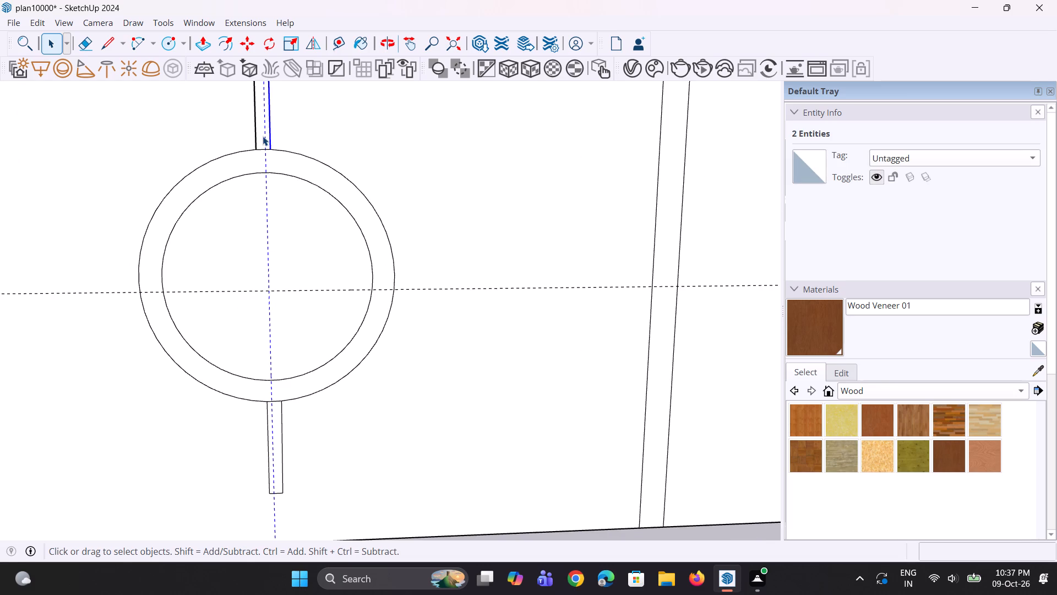
click(263, 136)
scroll(264, 179, down, 1)
scroll(274, 295, down, 7)
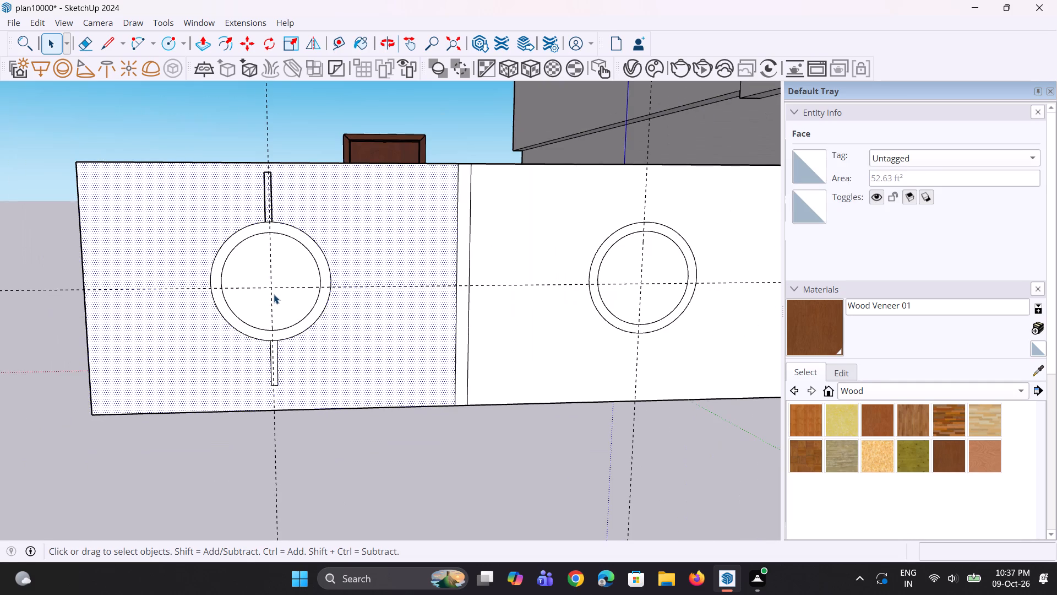
middle_drag(281, 299, 296, 355)
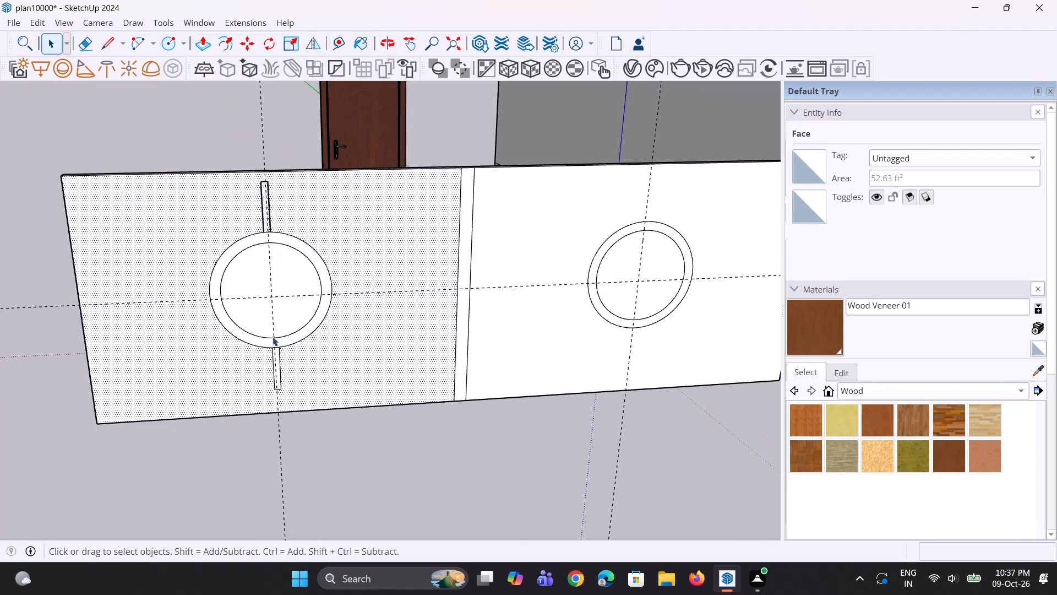
scroll(261, 332, down, 3)
click(302, 436)
click(306, 436)
scroll(269, 237, up, 5)
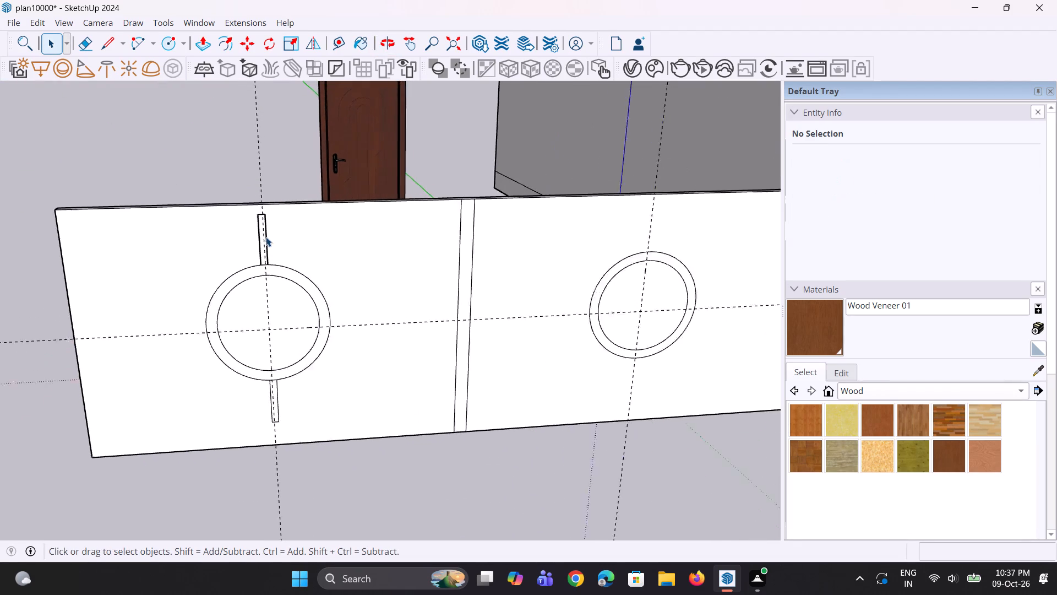
scroll(266, 237, up, 6)
click(261, 237)
scroll(261, 237, down, 4)
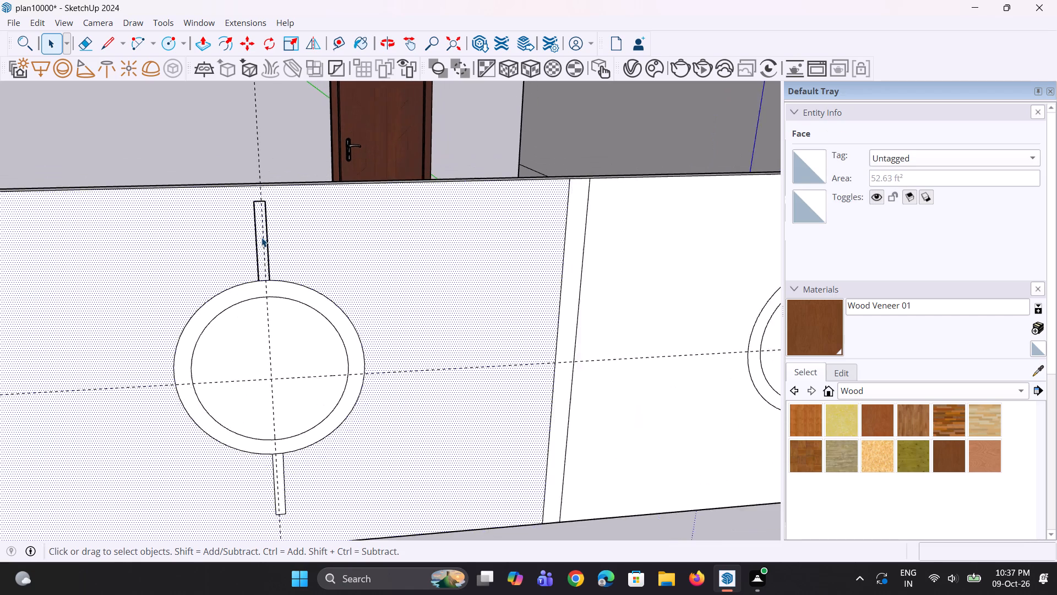
scroll(261, 237, down, 1)
scroll(241, 283, up, 2)
Erase the bar above the ring away from the house along with the vertical guide running through it.
key(e)
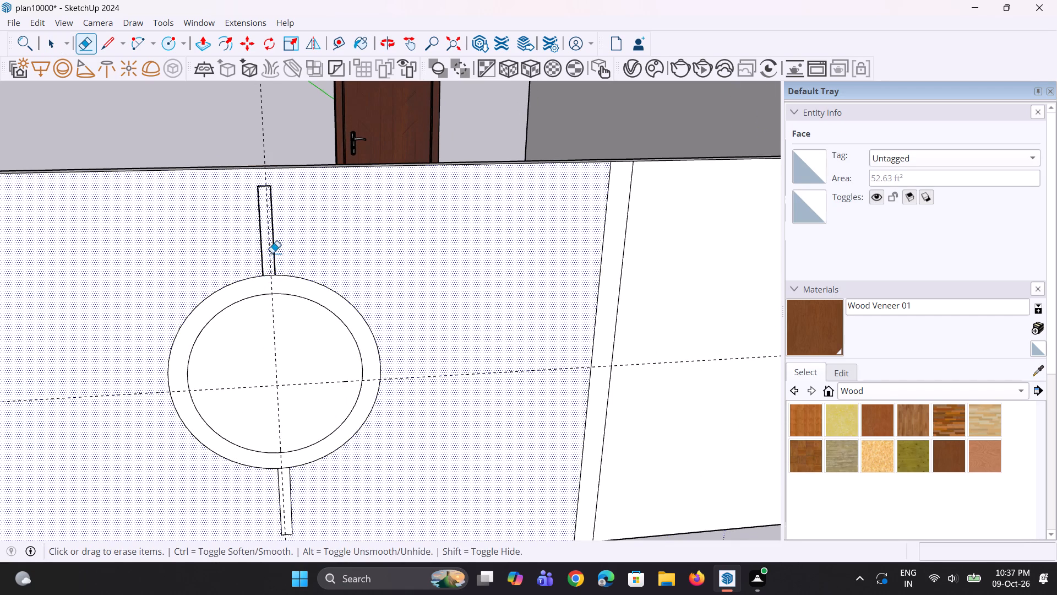
drag(272, 253, 284, 234)
click(269, 187)
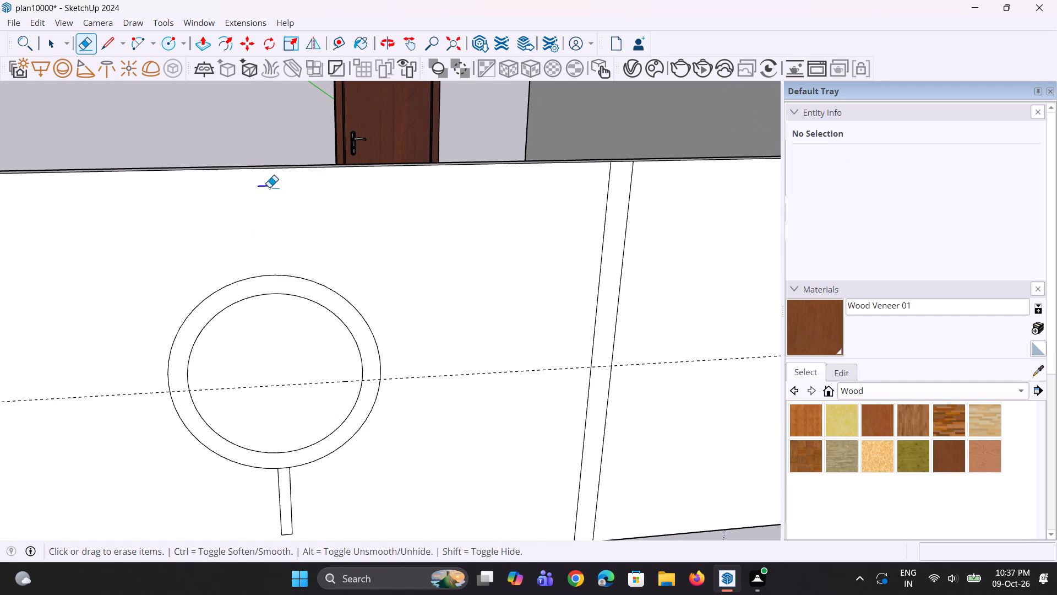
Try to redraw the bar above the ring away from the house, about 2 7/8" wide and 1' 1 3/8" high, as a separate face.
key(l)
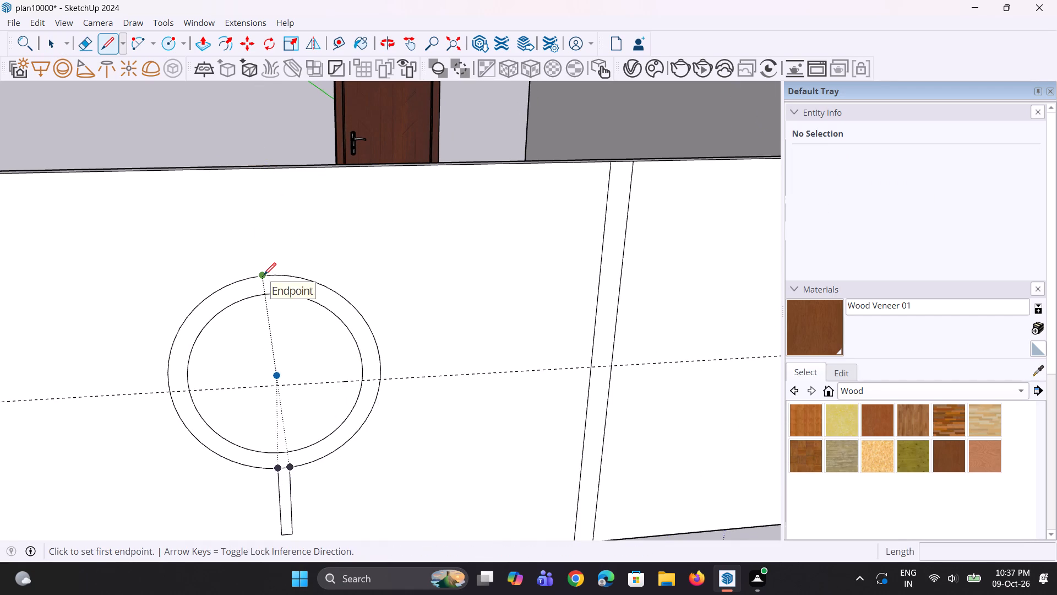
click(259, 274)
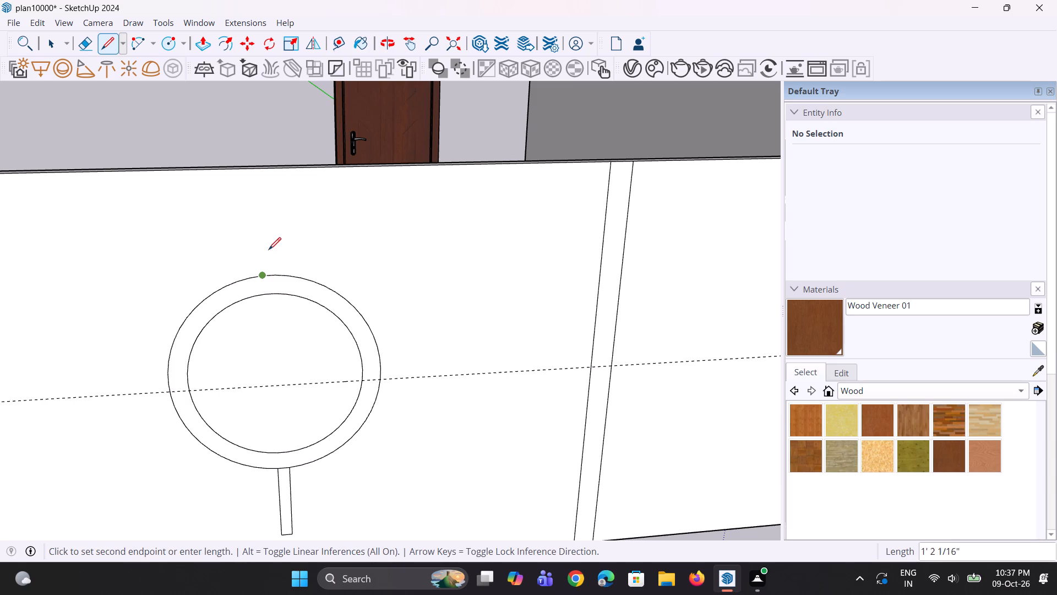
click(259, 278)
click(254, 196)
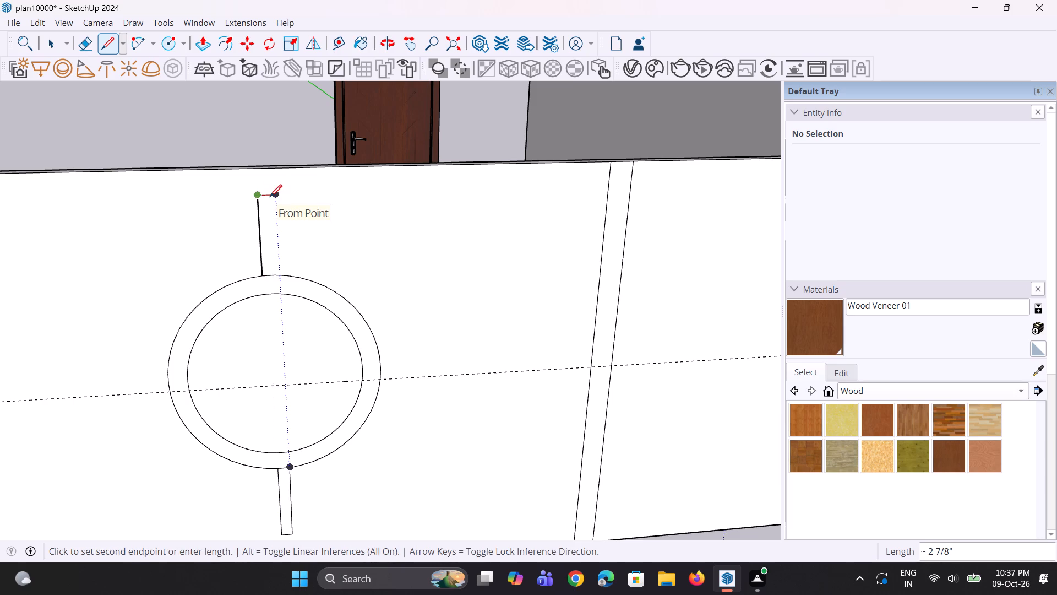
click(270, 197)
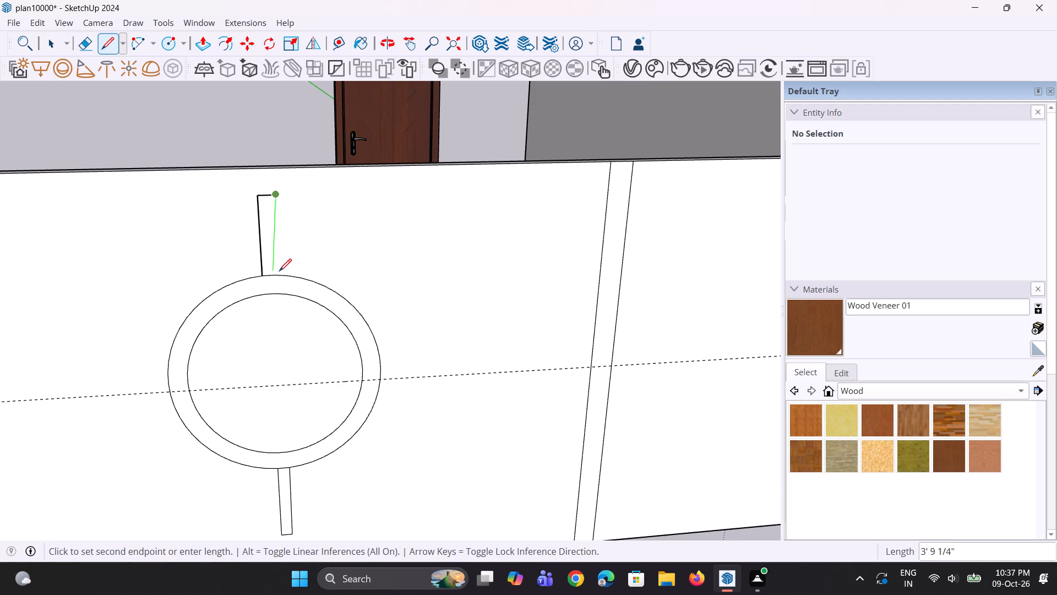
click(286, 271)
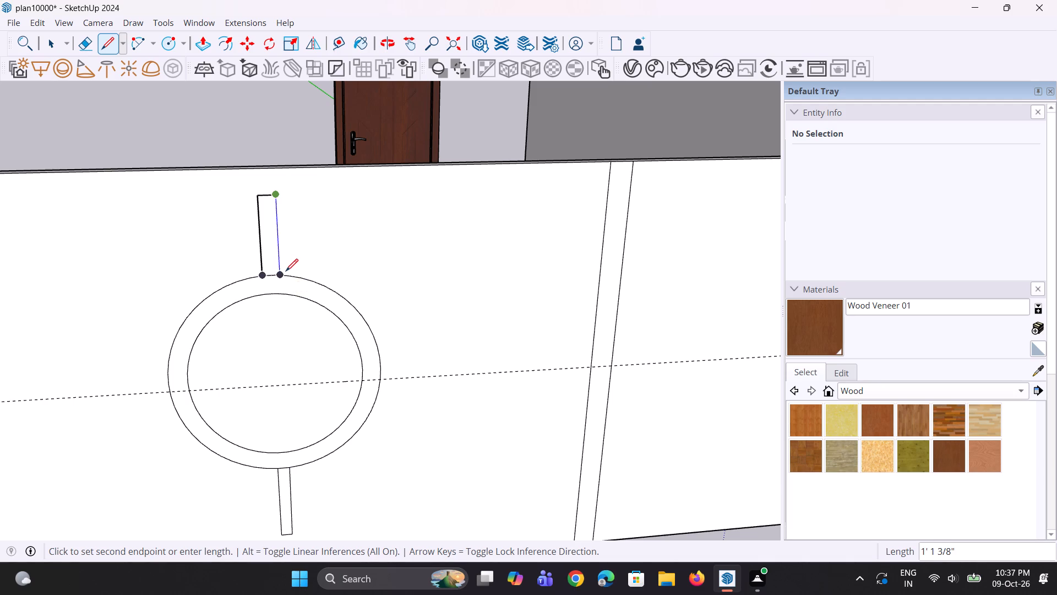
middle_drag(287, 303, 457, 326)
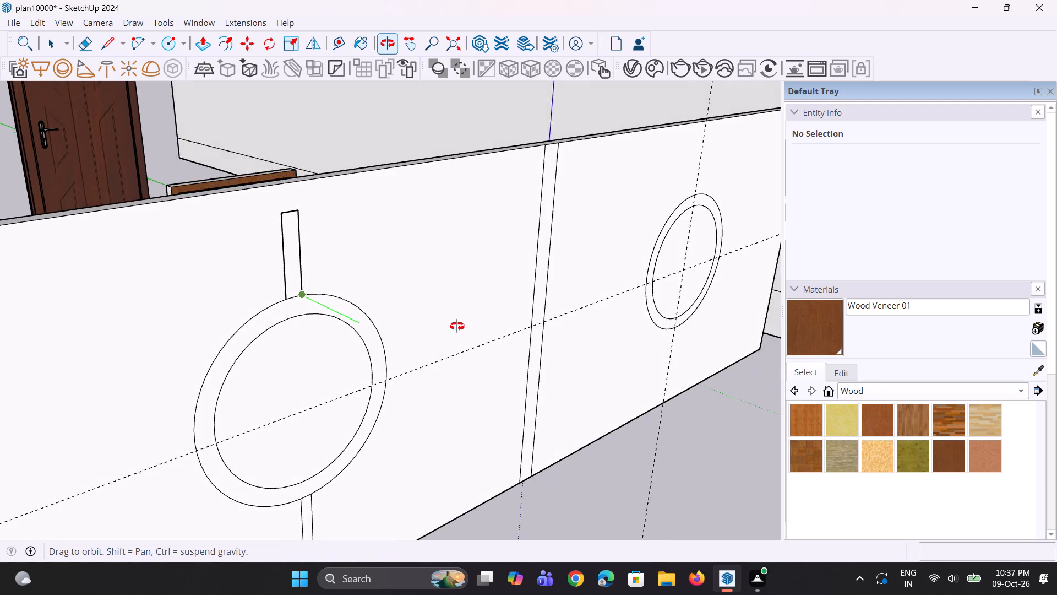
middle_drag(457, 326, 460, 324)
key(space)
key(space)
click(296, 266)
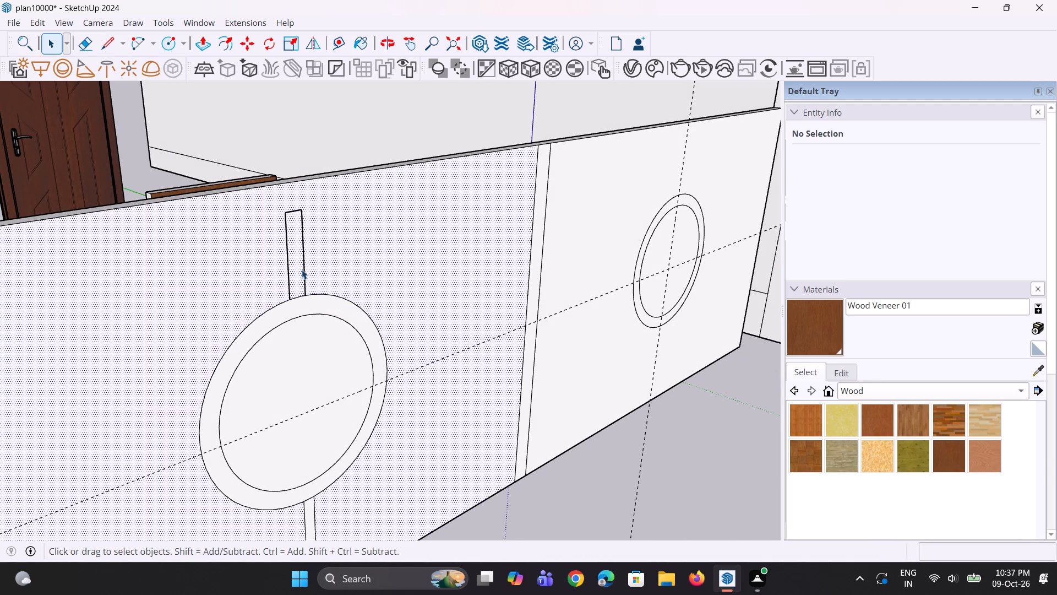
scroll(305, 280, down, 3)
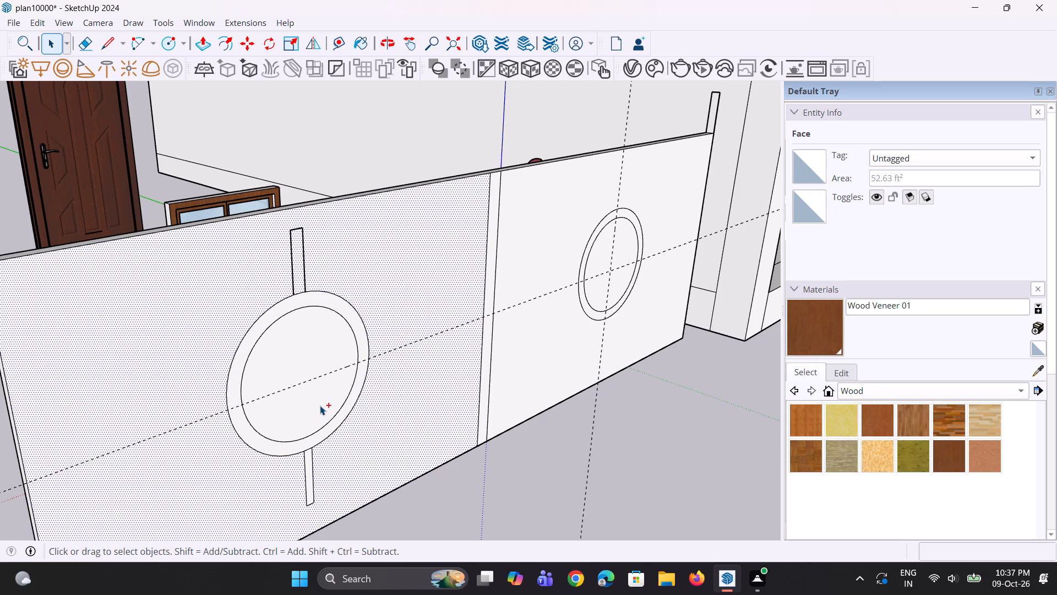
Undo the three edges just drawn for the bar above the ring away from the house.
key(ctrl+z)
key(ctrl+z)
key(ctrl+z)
Draw a closed vertical bar above the ring away from the house, about 2 1/8" wide and 10" high, starting on the ring's outer edge.
scroll(291, 322, up, 2)
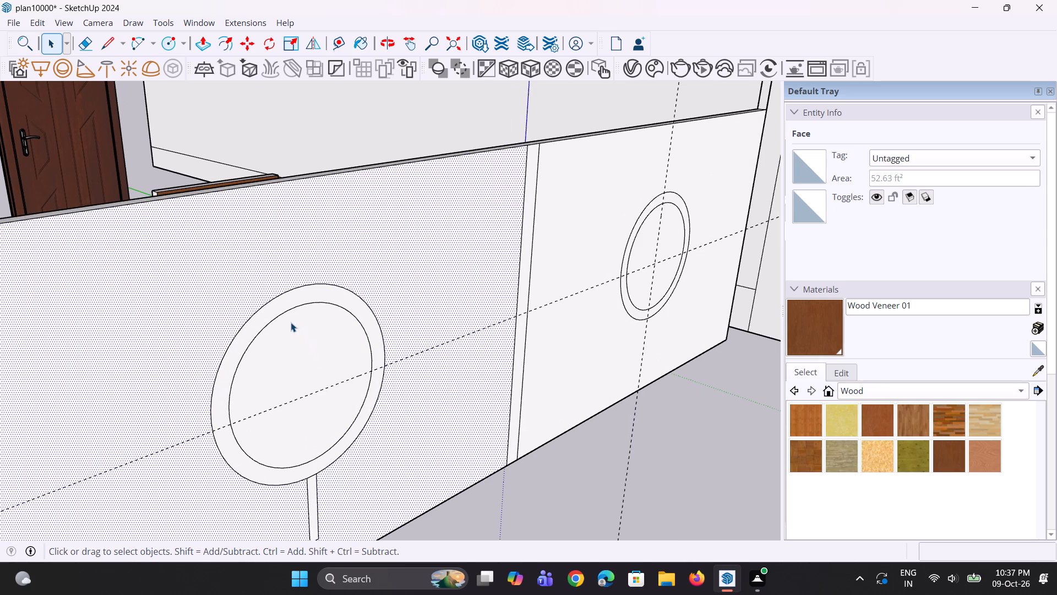
key(l)
scroll(286, 313, up, 2)
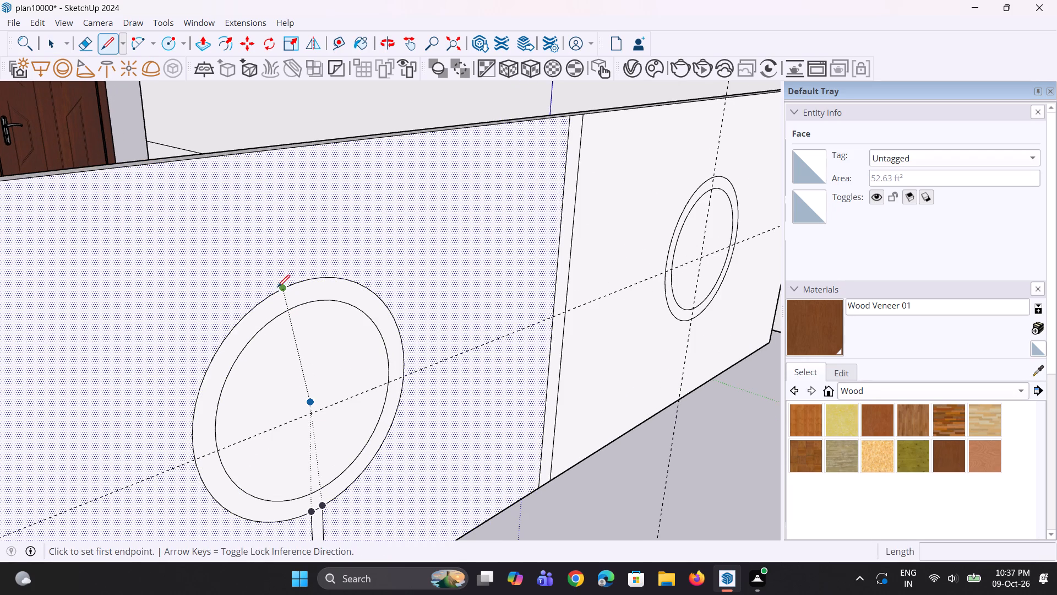
key(space)
key(space)
key(space)
key(space)
text(l)
scroll(282, 294, up, 1)
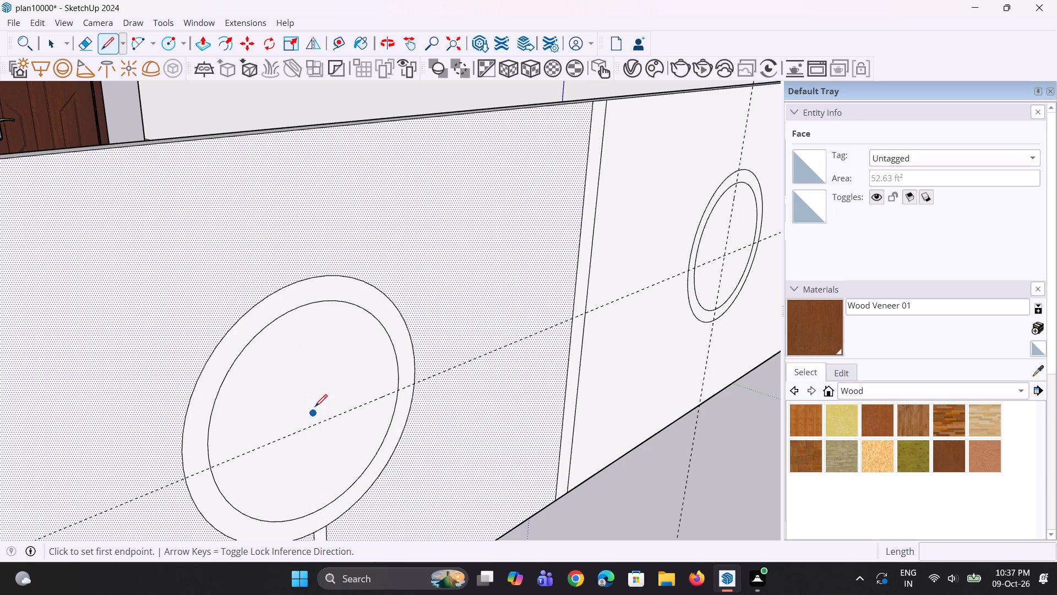
click(302, 278)
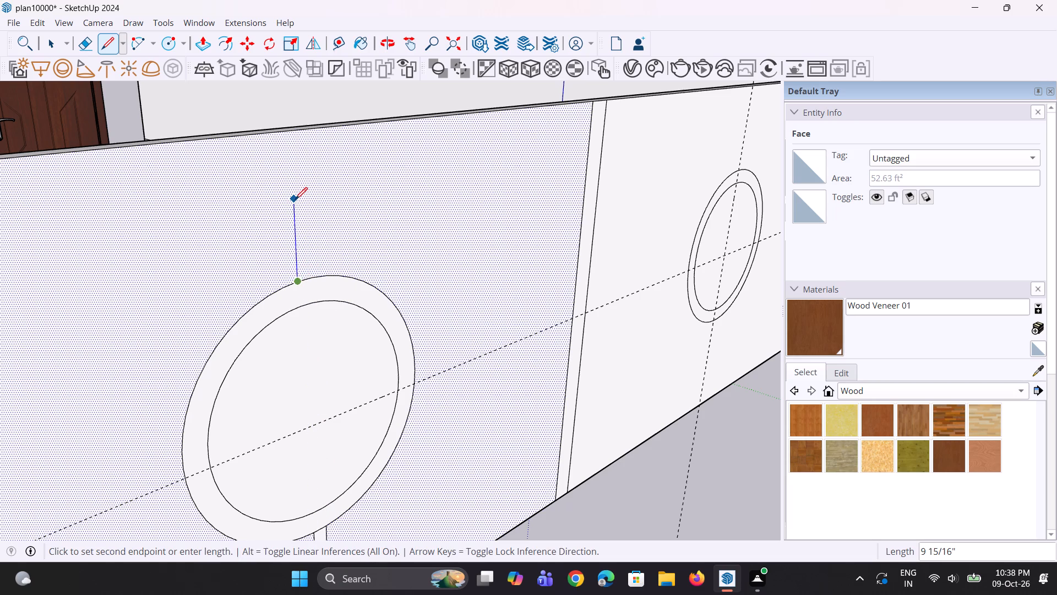
click(295, 197)
click(312, 194)
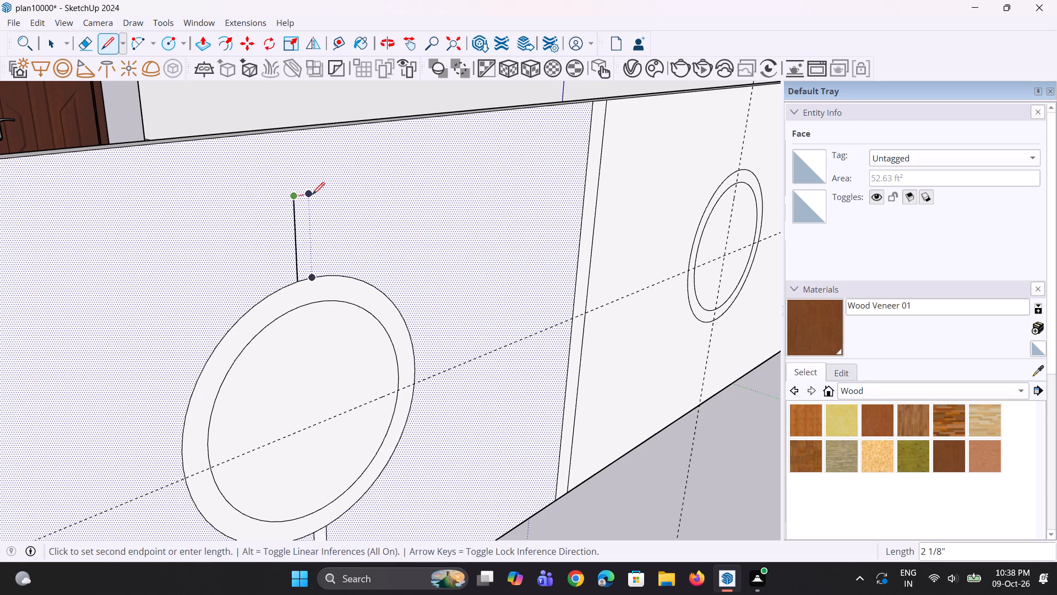
click(319, 275)
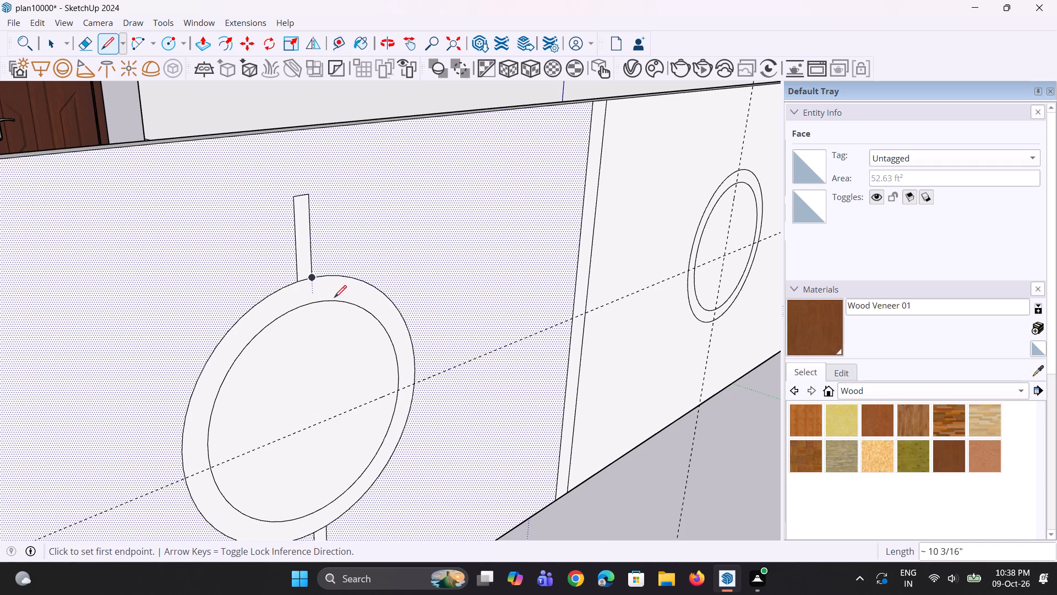
middle_drag(336, 299, 314, 301)
key(space)
Copy the bars above and below the ring away from the house about 9' 9 3/8" across to the ring nearer the house.
scroll(313, 301, down, 3)
key(space)
middle_drag(334, 302, 288, 280)
click(273, 258)
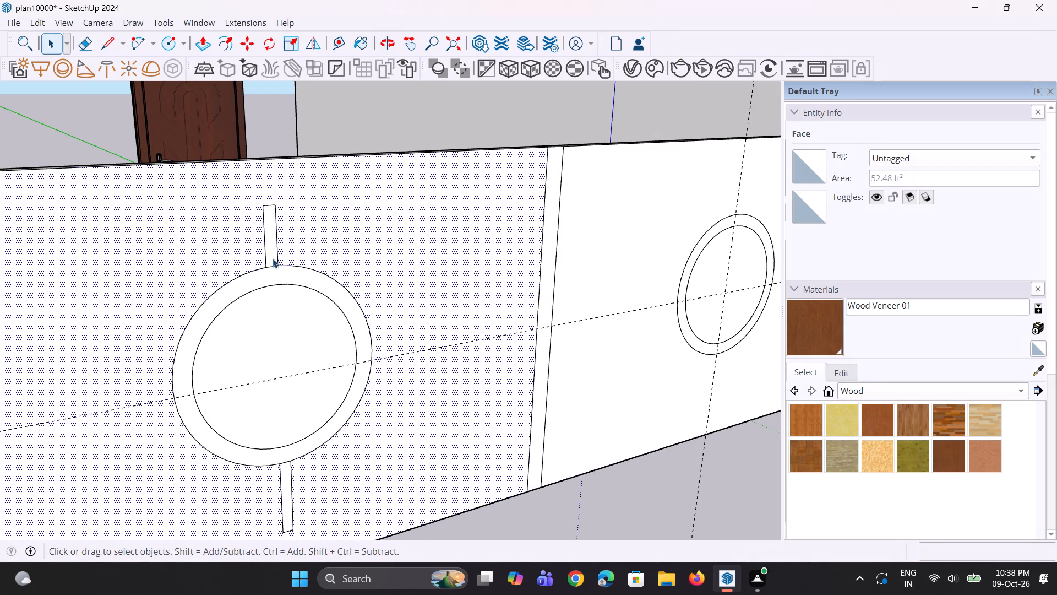
ctrl+click(284, 493)
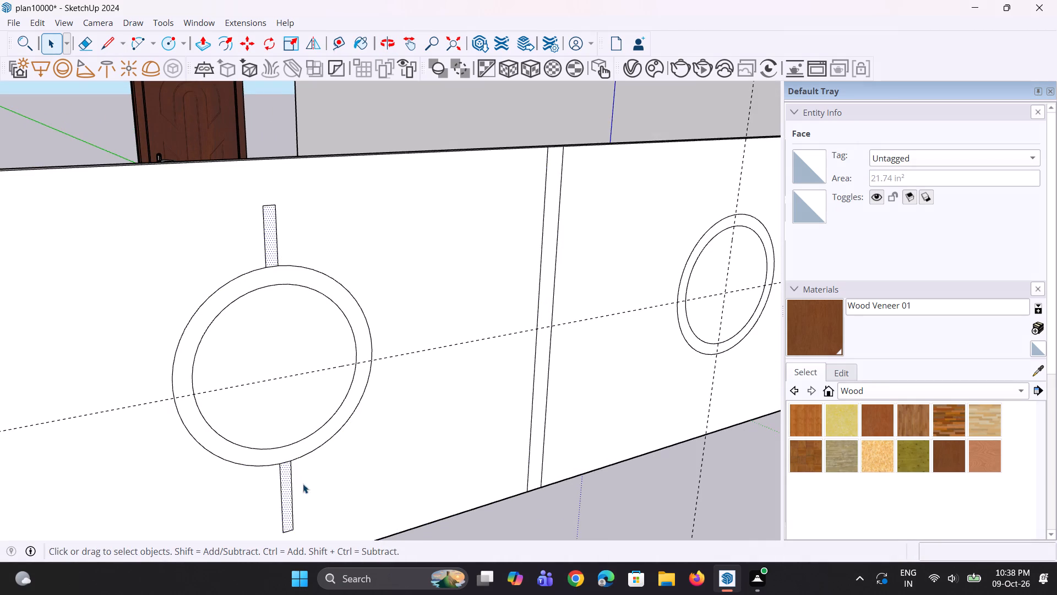
scroll(315, 467, down, 3)
key(m)
click(298, 462)
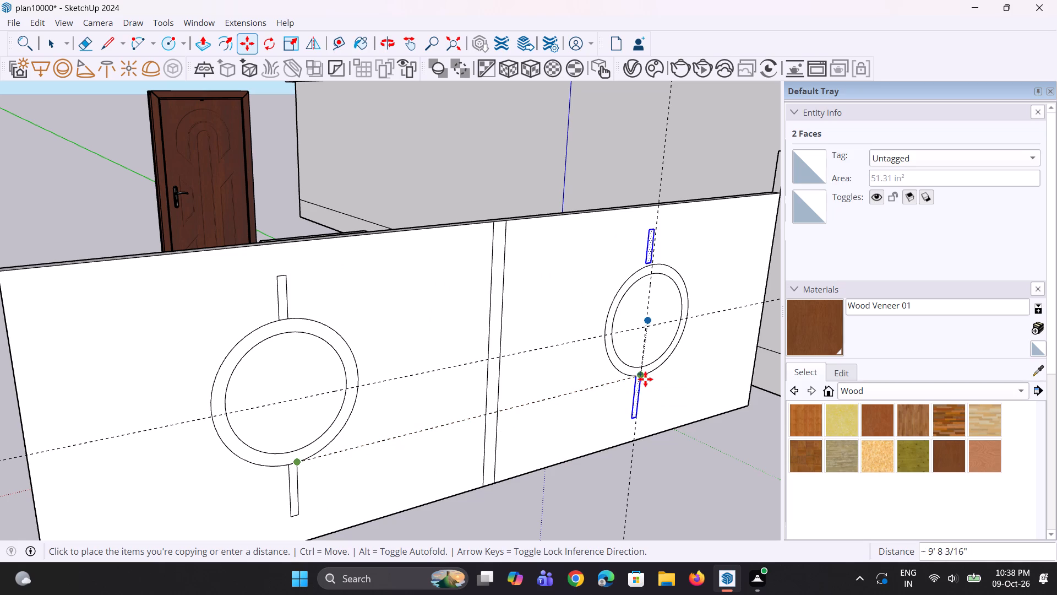
middle_drag(651, 378, 564, 356)
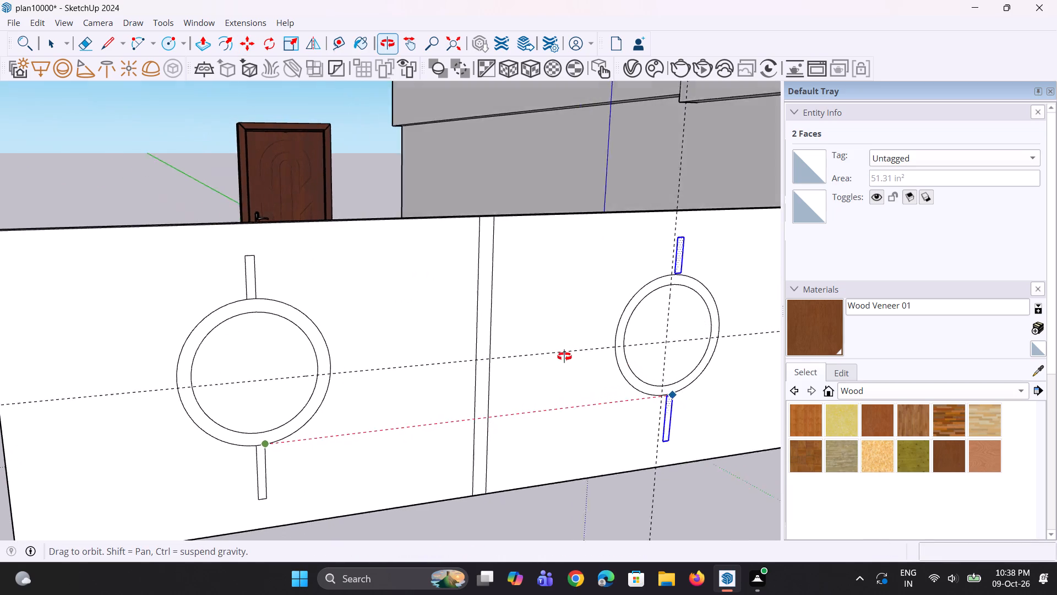
middle_drag(564, 356, 539, 357)
scroll(687, 426, up, 4)
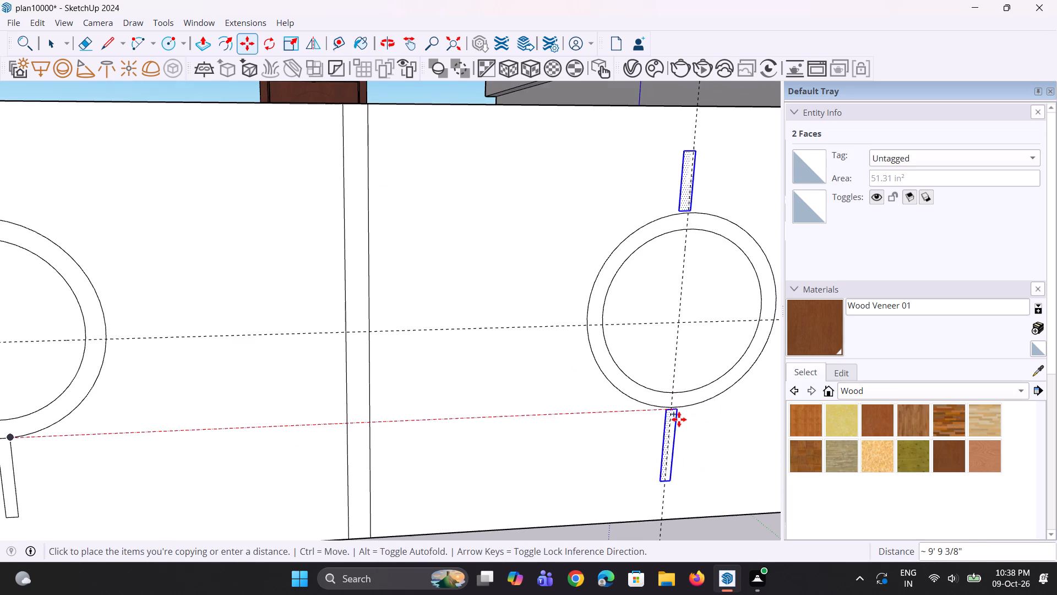
click(679, 414)
Move the copied pair of bars about 7/8" so the lower bar's top end meets the outer edge of the ring nearer the house.
middle_drag(684, 412, 658, 376)
scroll(672, 429, up, 6)
key(m)
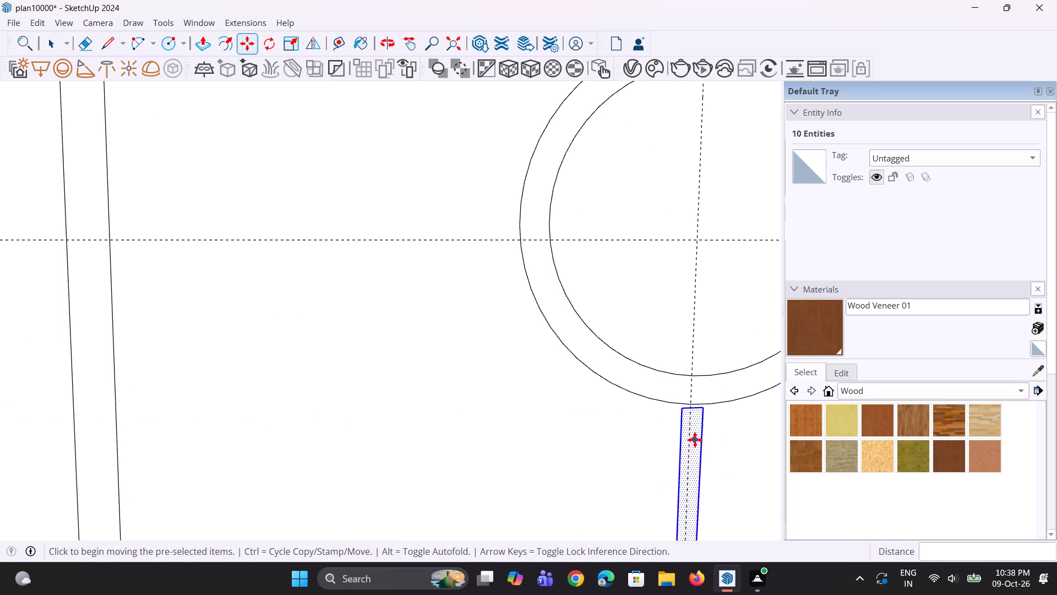
click(698, 410)
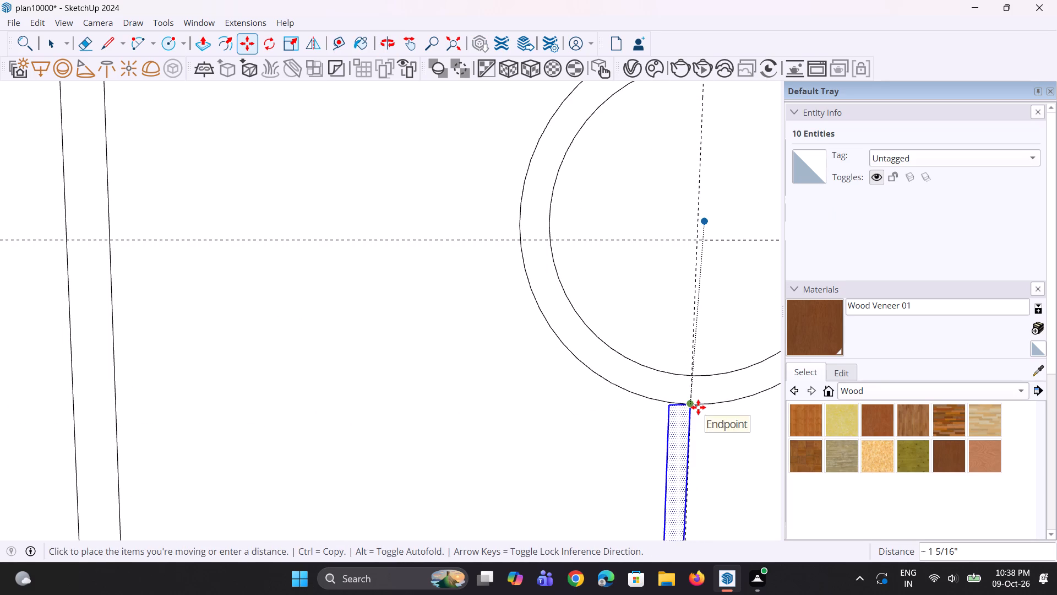
click(709, 406)
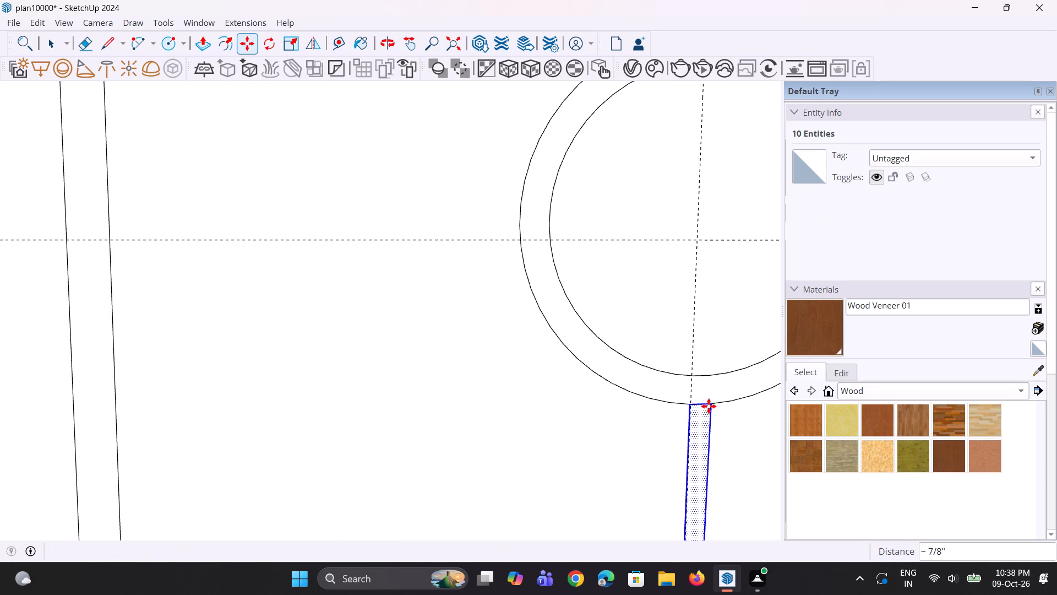
Move the copied pair of bars about 3/4" down so the upper bar's bottom end rests on the ring's outer edge.
scroll(656, 457, down, 8)
scroll(696, 129, up, 6)
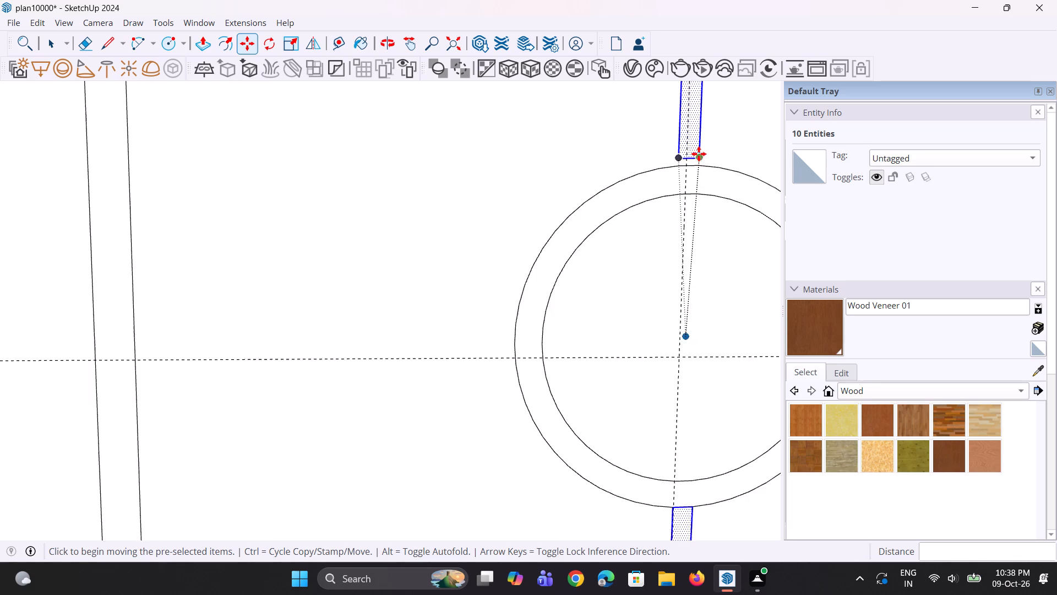
scroll(699, 154, up, 3)
click(699, 158)
click(698, 166)
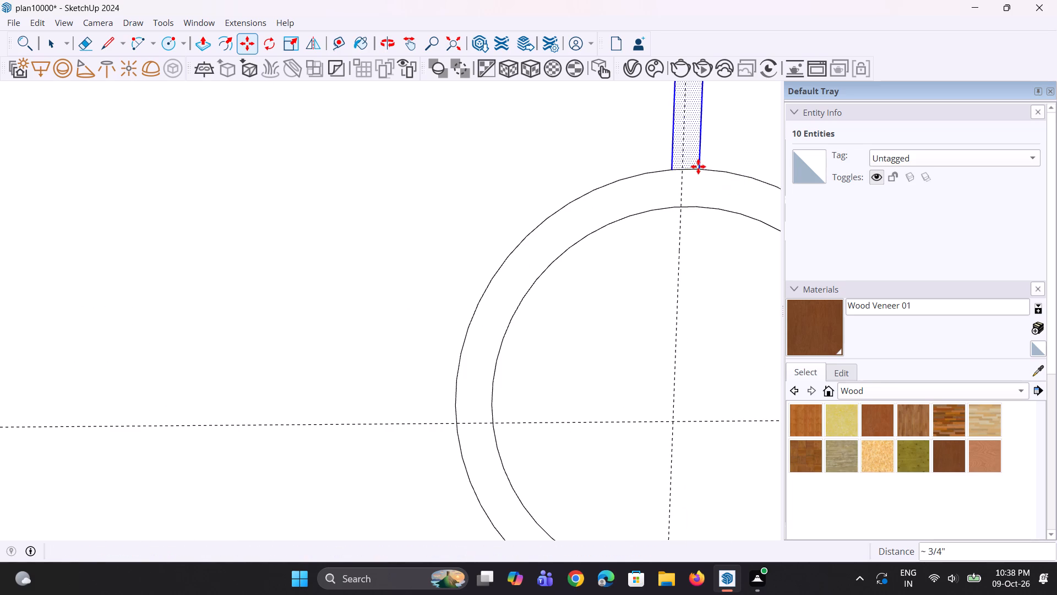
Draw a closed horizontal bar about 11 1/2" long from the ring away from the house toward the panel's vertical divider, starting at the guide.
scroll(676, 182, down, 8)
scroll(614, 239, down, 5)
middle_drag(617, 307, 625, 278)
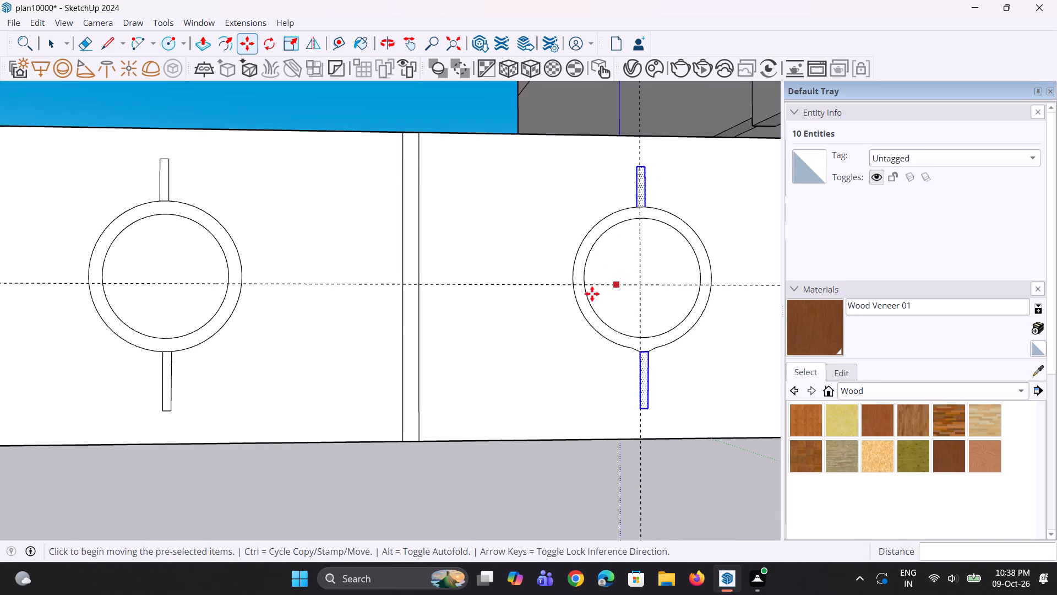
key(space)
key(space)
key(l)
scroll(228, 277, up, 4)
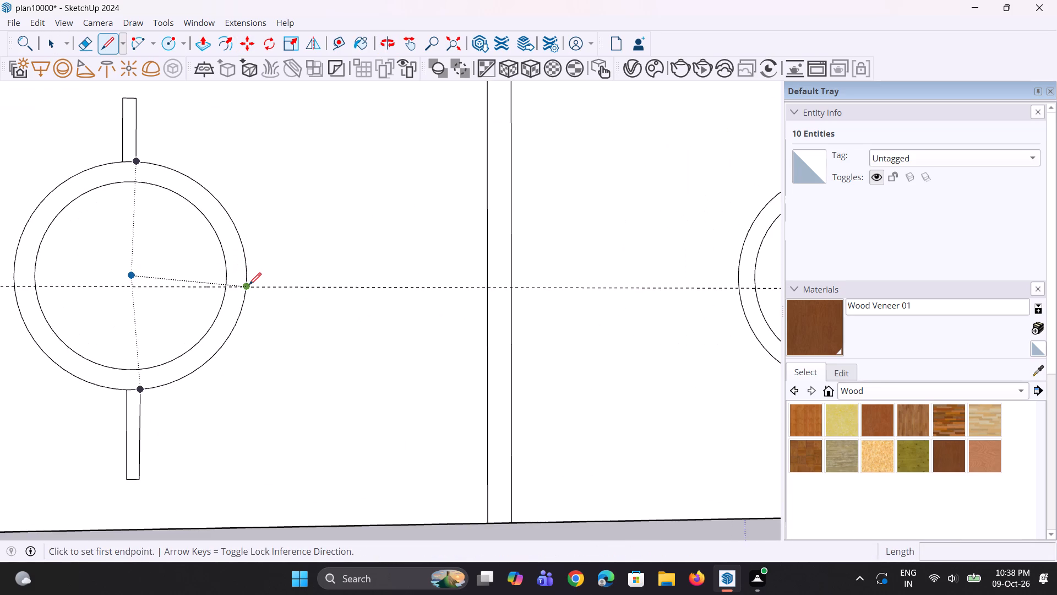
click(248, 286)
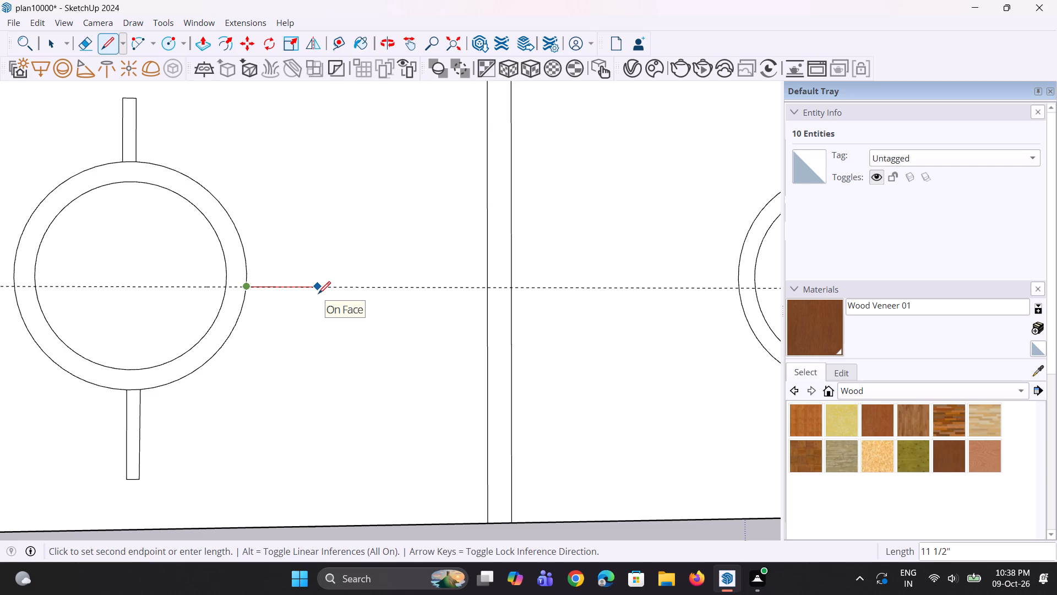
click(318, 294)
click(318, 299)
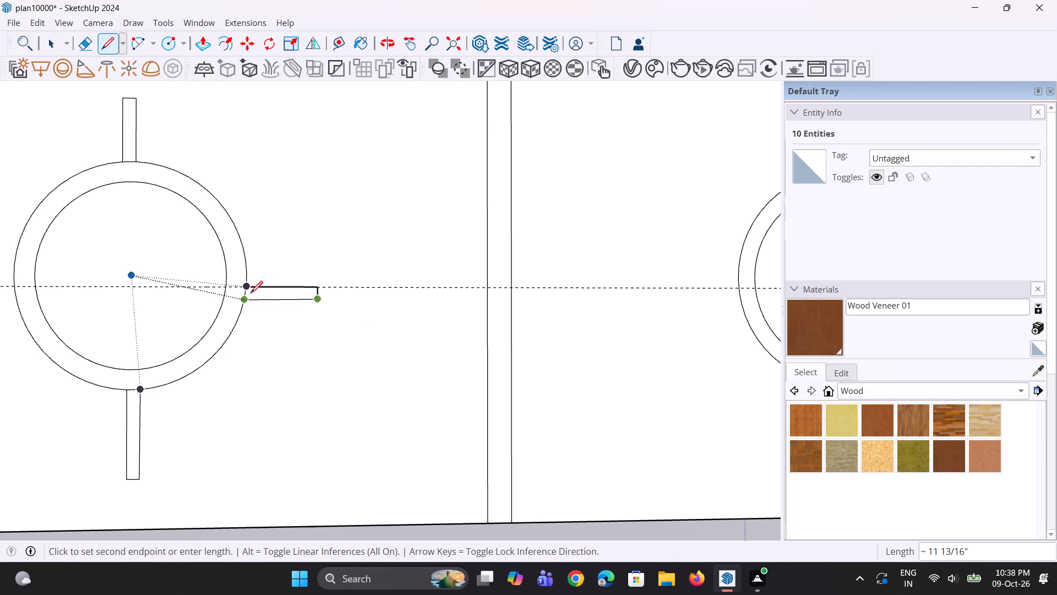
click(250, 293)
scroll(257, 296, down, 4)
key(space)
key(space)
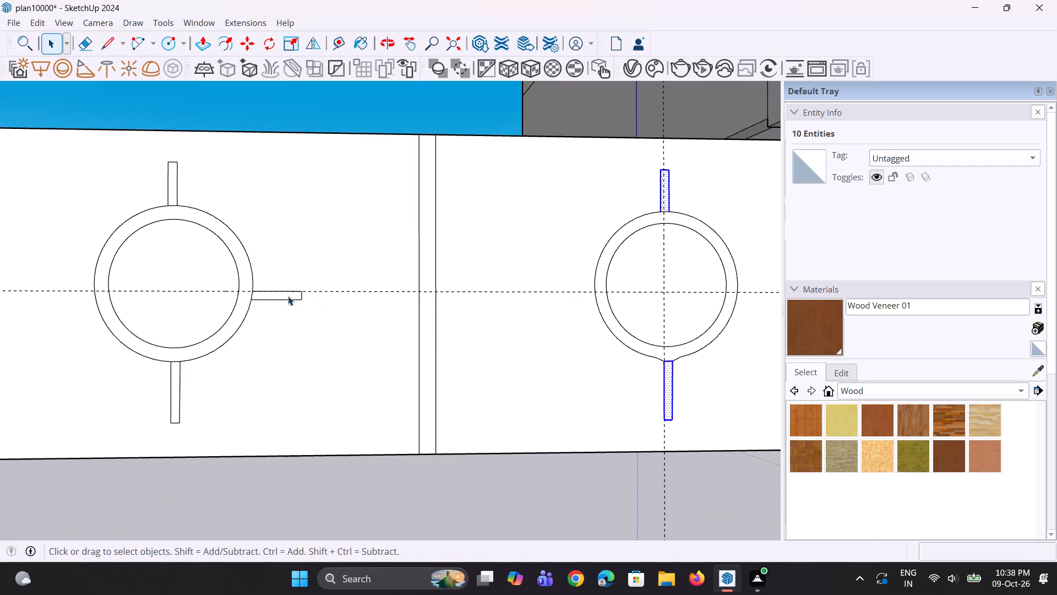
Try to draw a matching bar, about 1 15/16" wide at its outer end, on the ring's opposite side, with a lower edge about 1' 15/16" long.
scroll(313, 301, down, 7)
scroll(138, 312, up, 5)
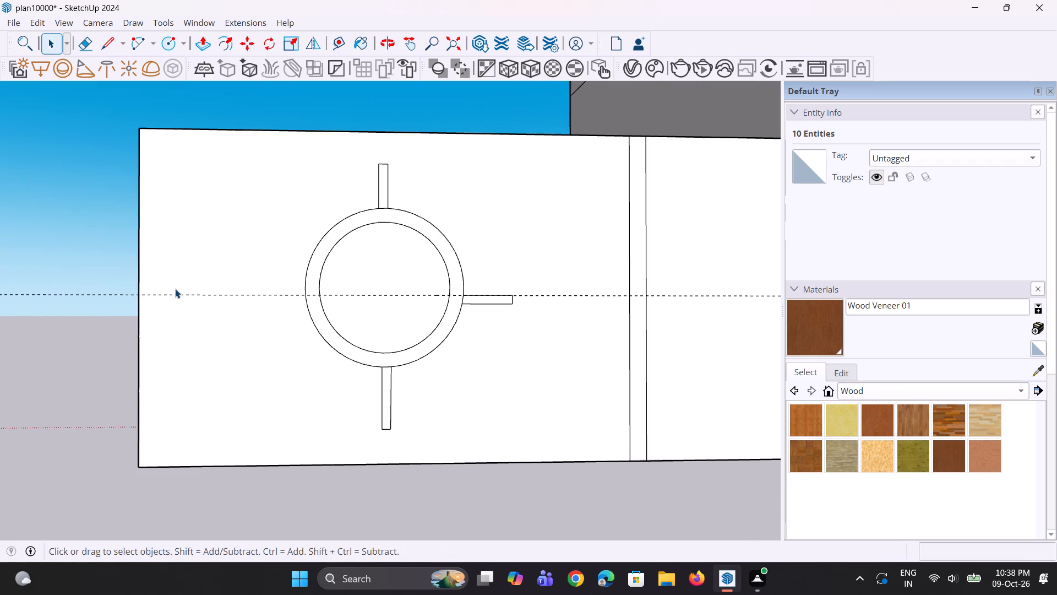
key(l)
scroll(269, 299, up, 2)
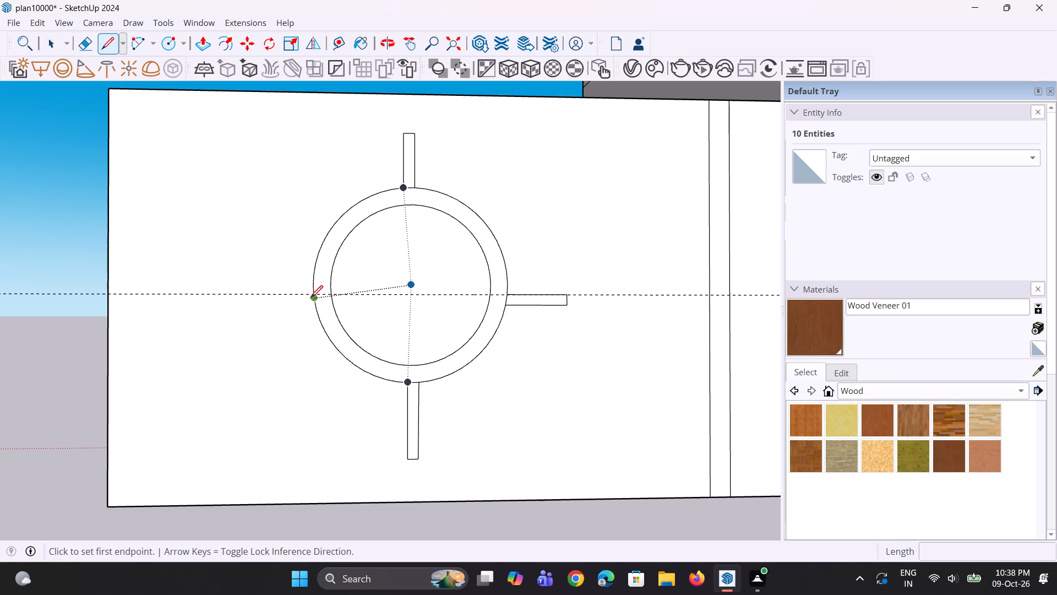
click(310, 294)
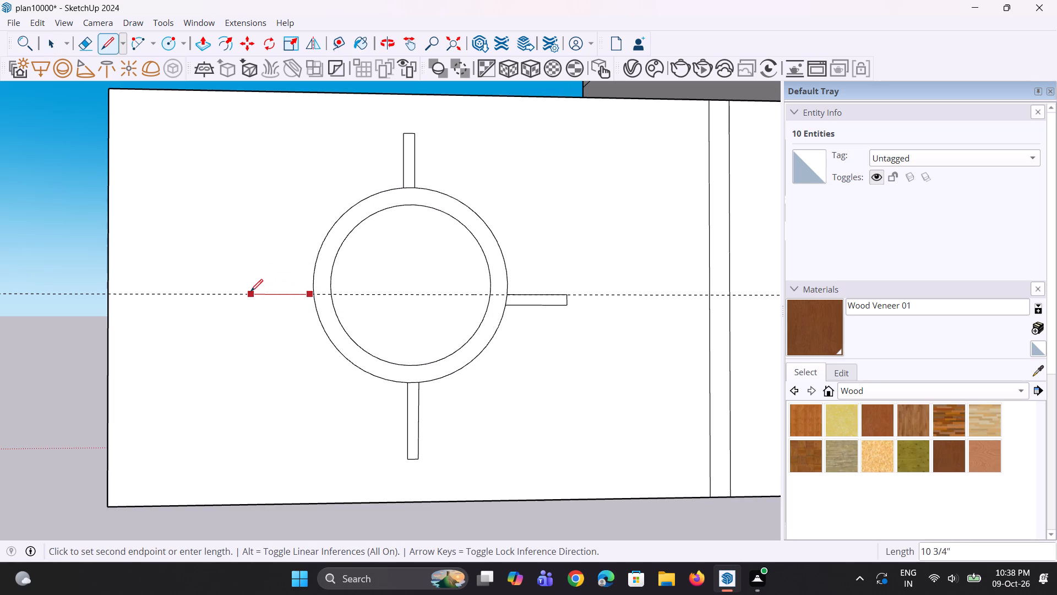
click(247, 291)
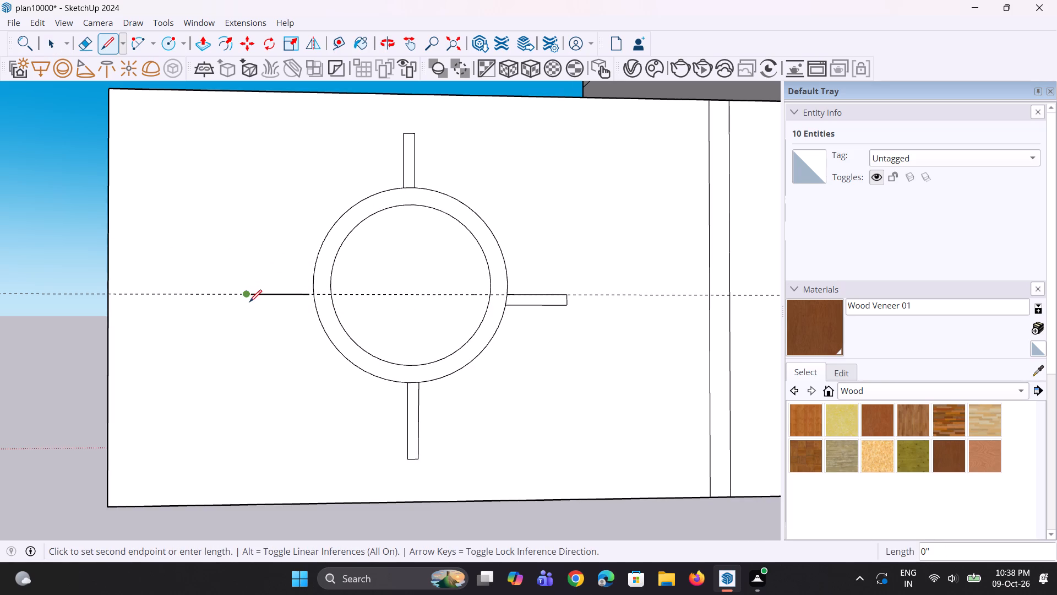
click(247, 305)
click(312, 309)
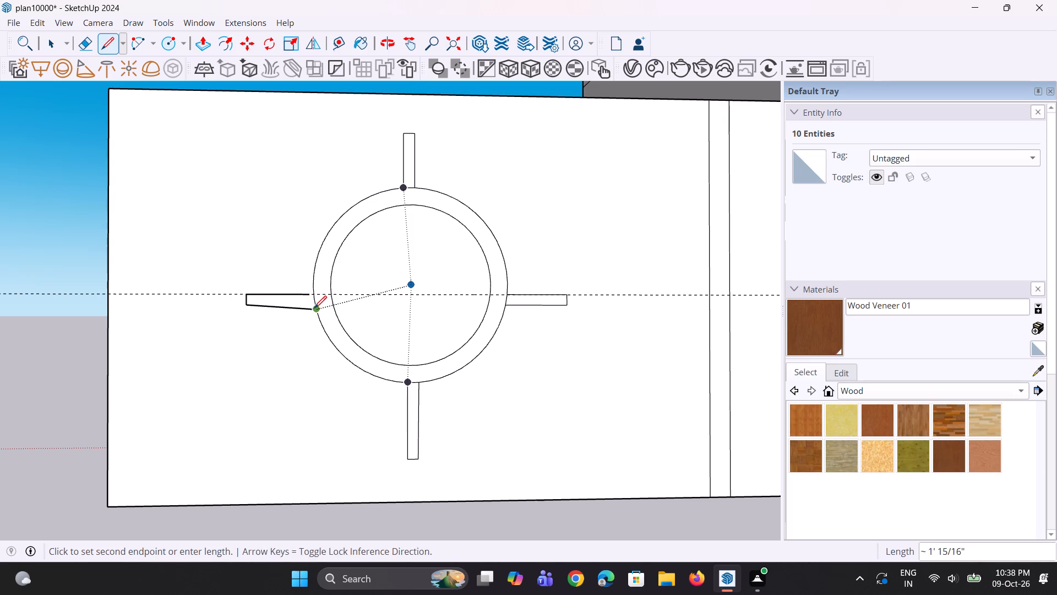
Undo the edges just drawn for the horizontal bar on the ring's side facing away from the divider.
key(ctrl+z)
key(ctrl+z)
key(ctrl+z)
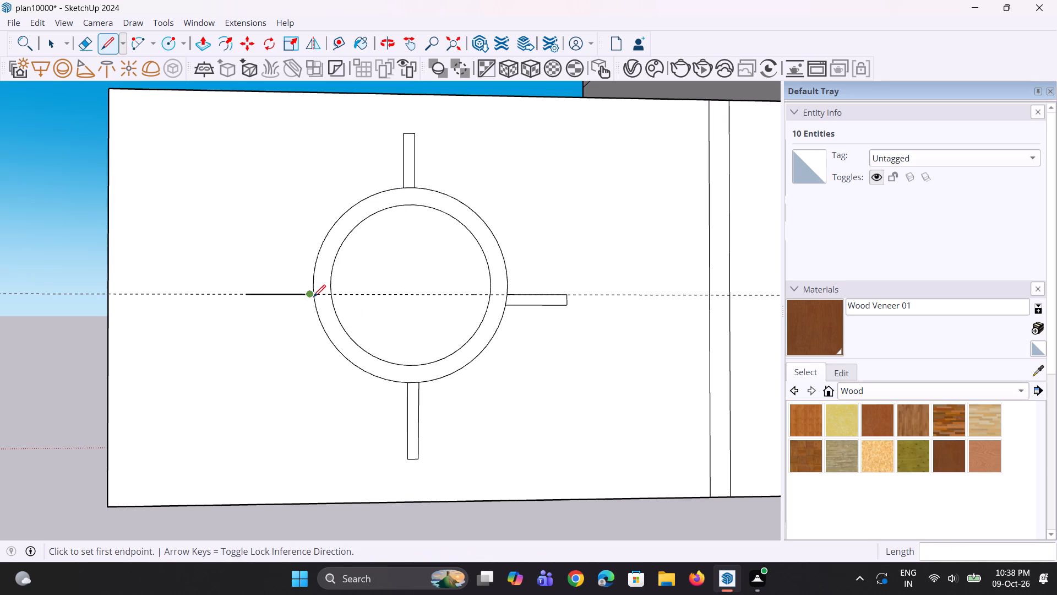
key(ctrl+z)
Draw a horizontal bar on the ring's side facing away from the divider, starting where the guide crosses the ring's outer edge.
scroll(312, 296, up, 3)
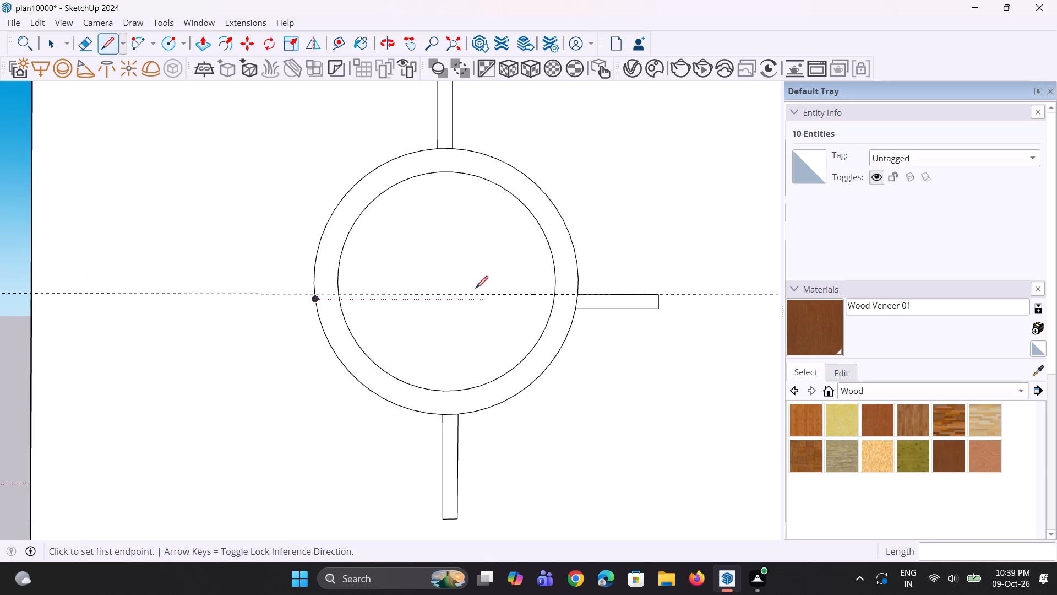
scroll(316, 293, up, 3)
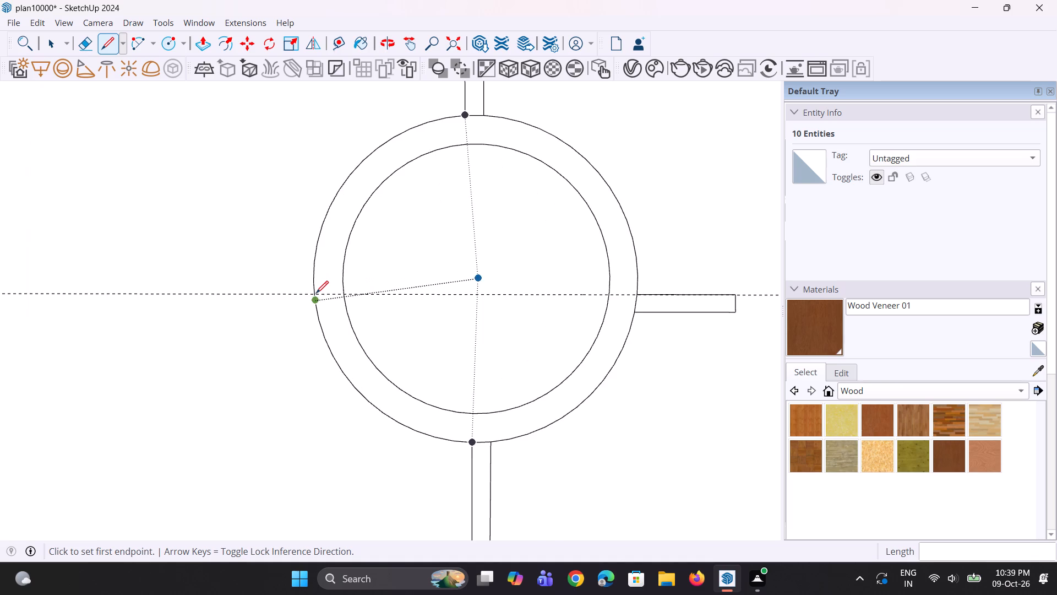
scroll(316, 293, up, 2)
click(314, 293)
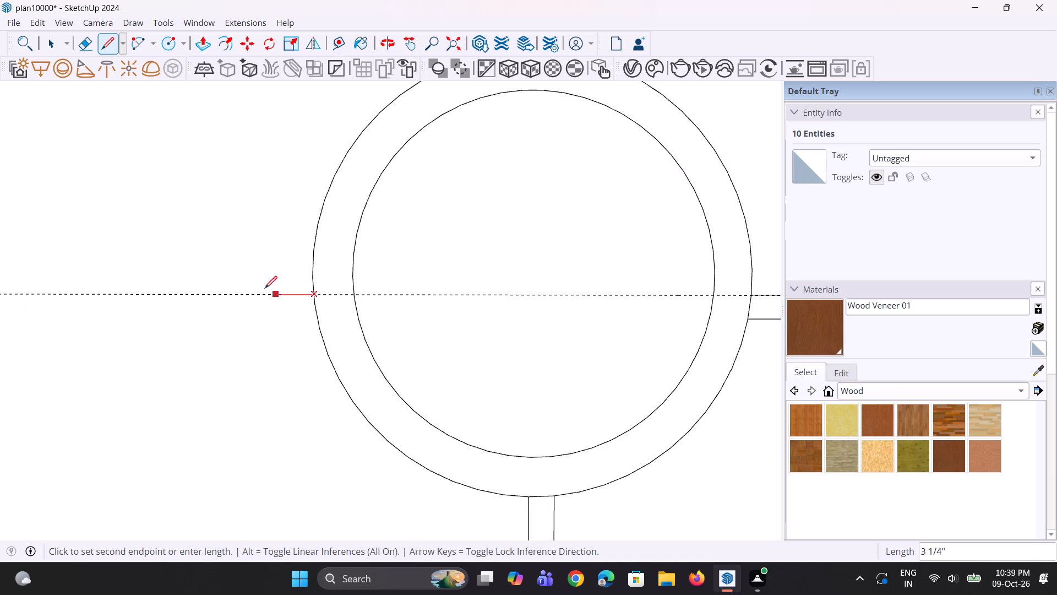
Finish the closed horizontal bar on the ring's side facing away from the divider, about 11 3/8" long along its upper edge.
scroll(219, 293, down, 4)
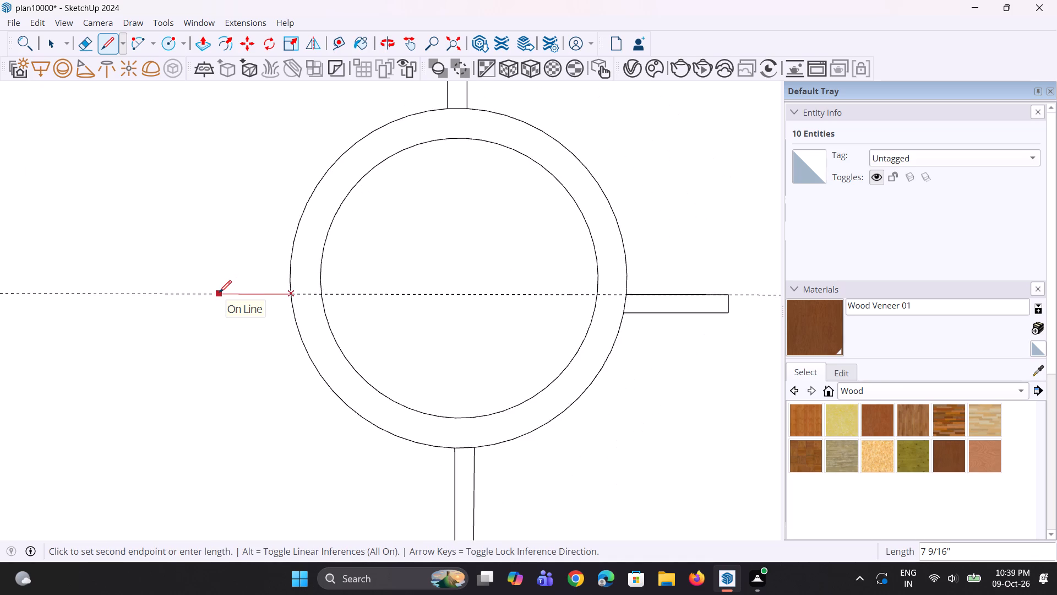
scroll(219, 293, down, 2)
click(192, 290)
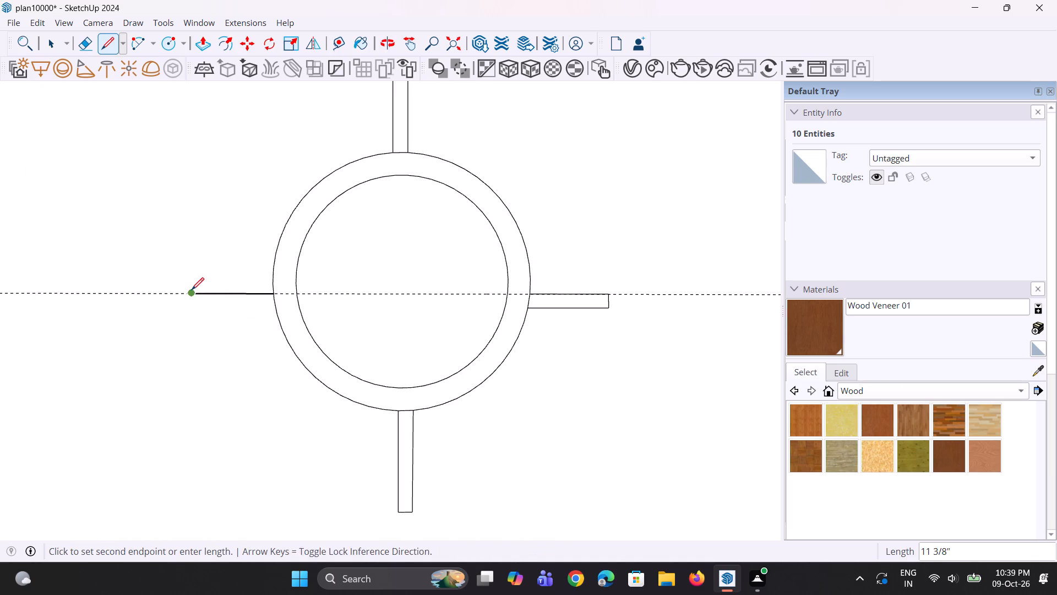
click(193, 310)
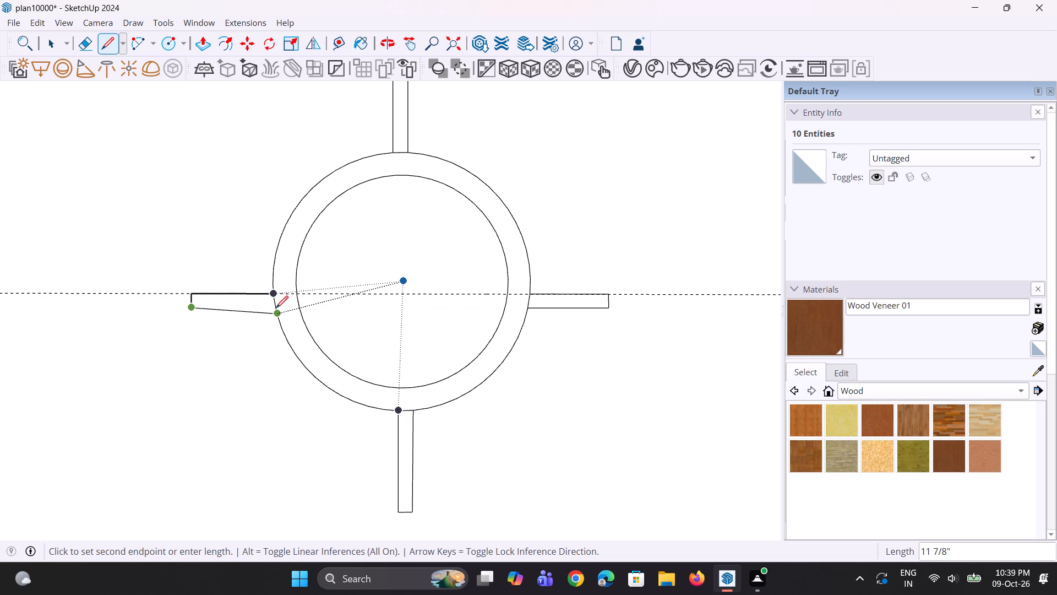
scroll(275, 309, up, 4)
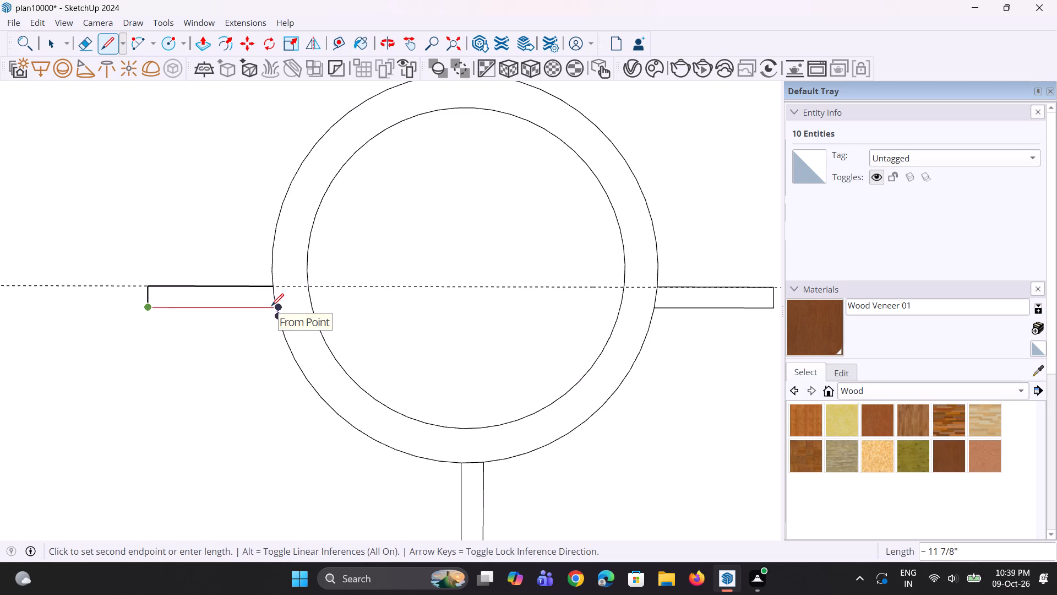
click(276, 307)
scroll(276, 307, down, 8)
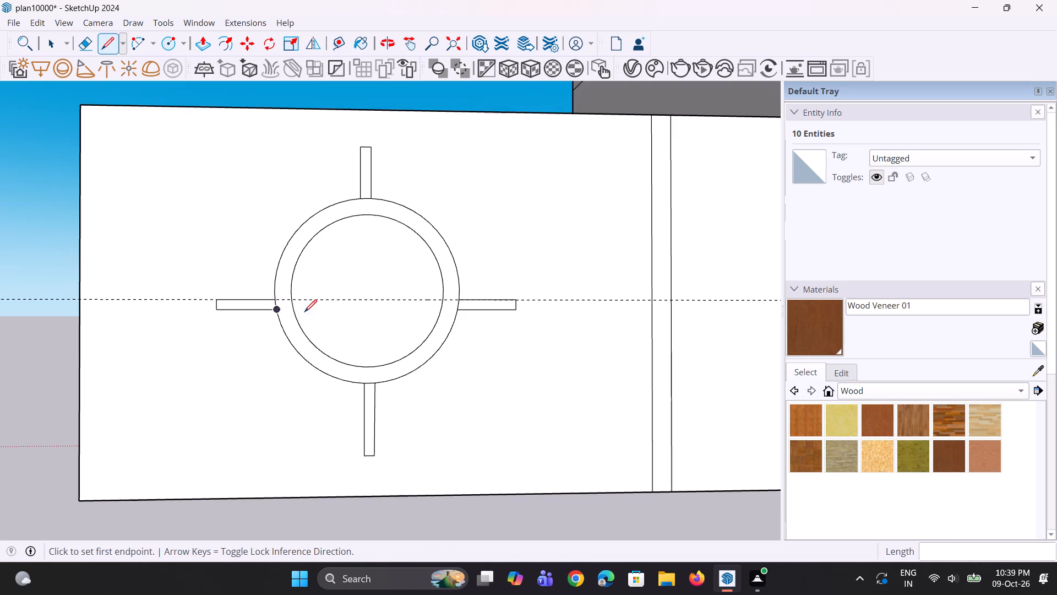
Copy both horizontal bar faces from the ring away from the house to the ring nearer the house, about 9' 10 5/16" across.
key(space)
key(space)
click(272, 305)
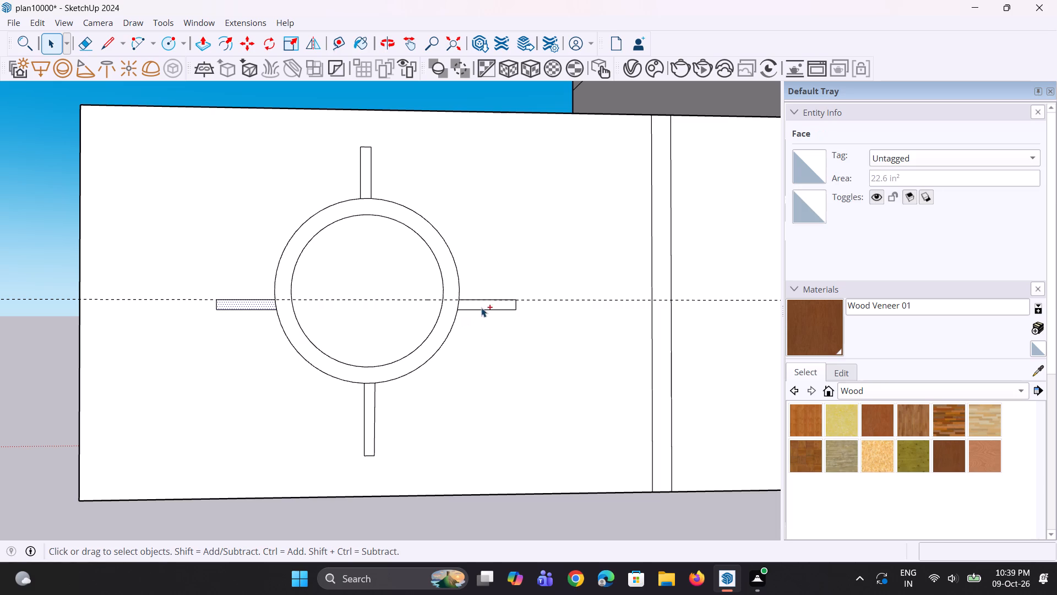
ctrl+click(481, 306)
scroll(344, 330, down, 4)
scroll(278, 347, down, 3)
key(m)
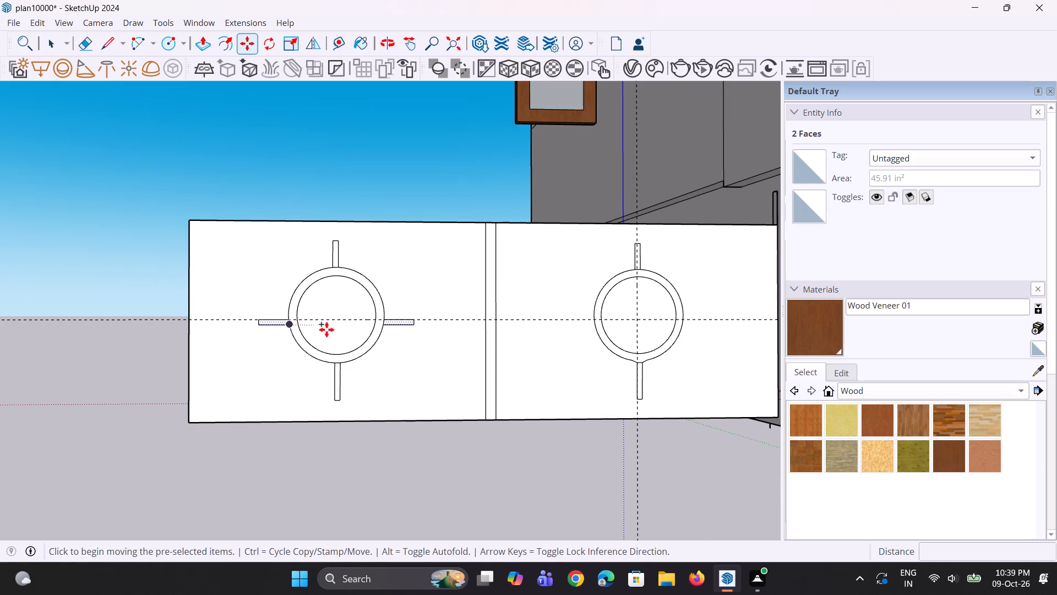
click(383, 327)
scroll(417, 322, down, 2)
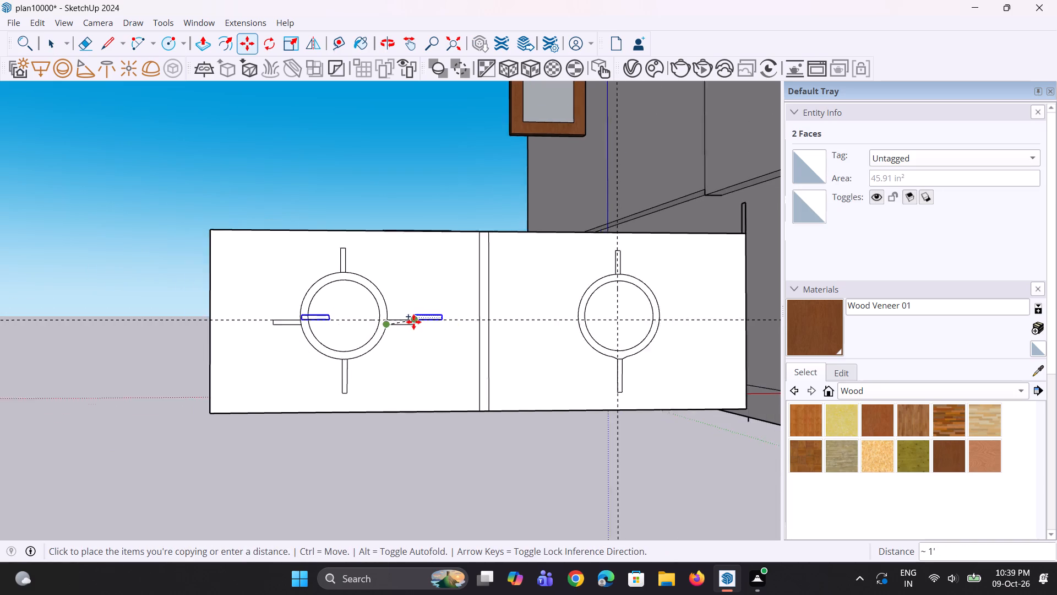
scroll(413, 322, down, 1)
scroll(607, 331, up, 2)
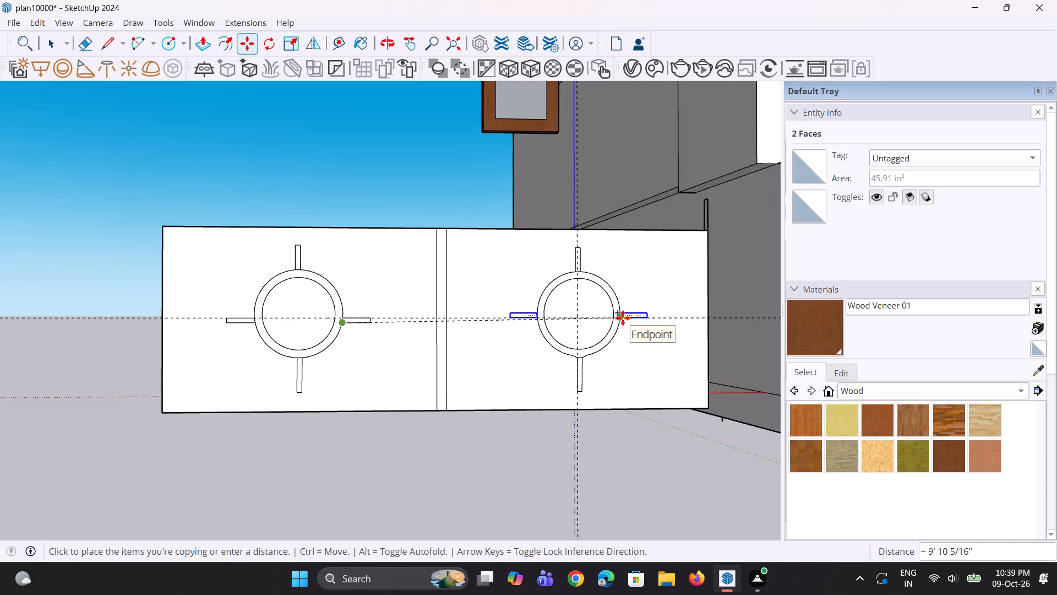
scroll(623, 318, up, 6)
click(623, 318)
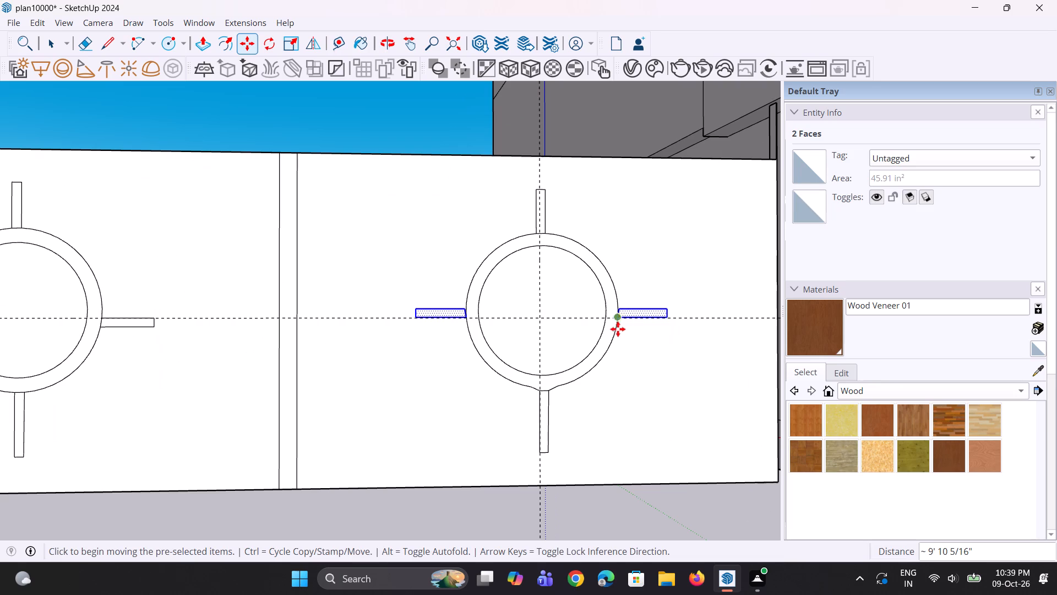
key(space)
key(space)
Replace the curved inner end of the copied divider-side bar with a straight edge about 1 15/16" long, and erase the leftover stub.
scroll(483, 316, up, 10)
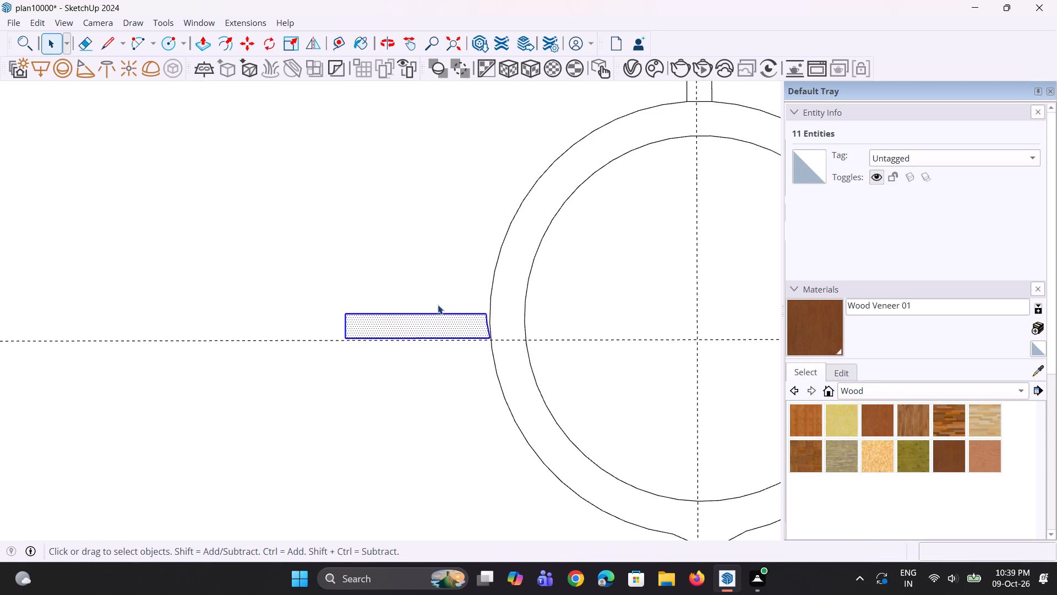
scroll(465, 324, up, 6)
key(m)
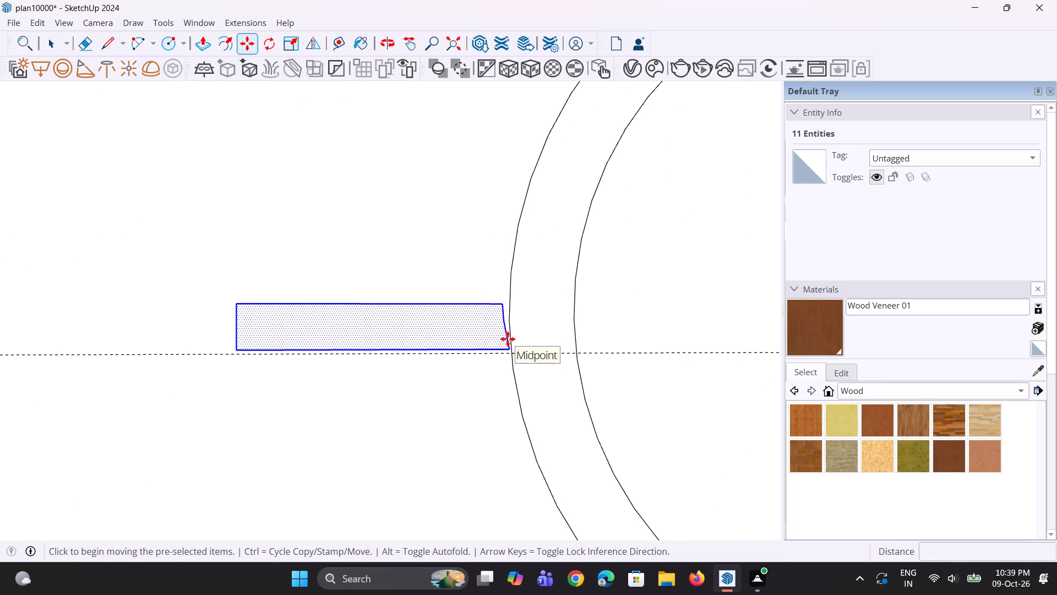
key(space)
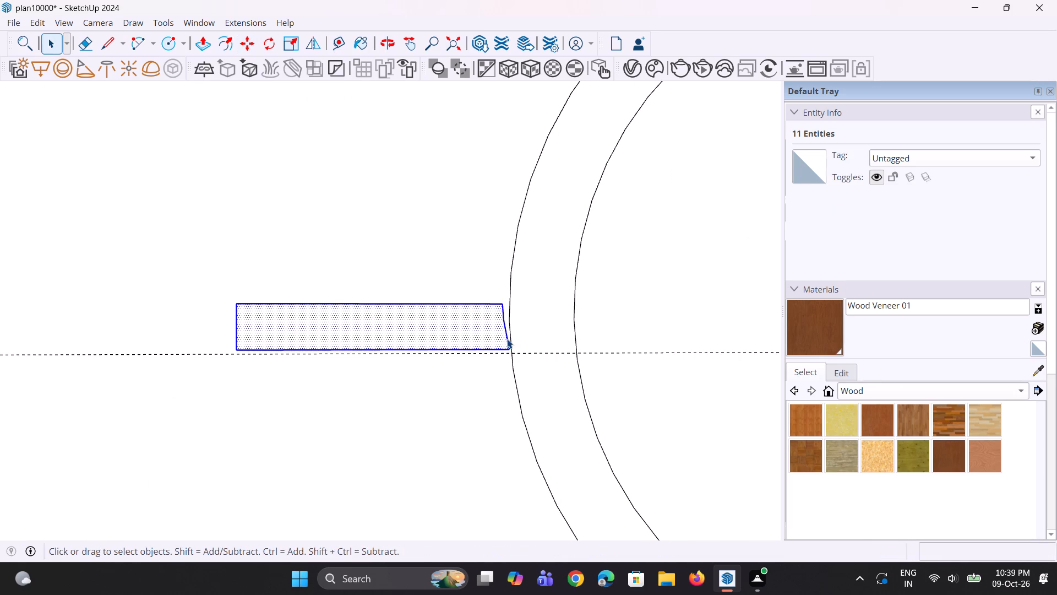
click(509, 338)
key(Delete)
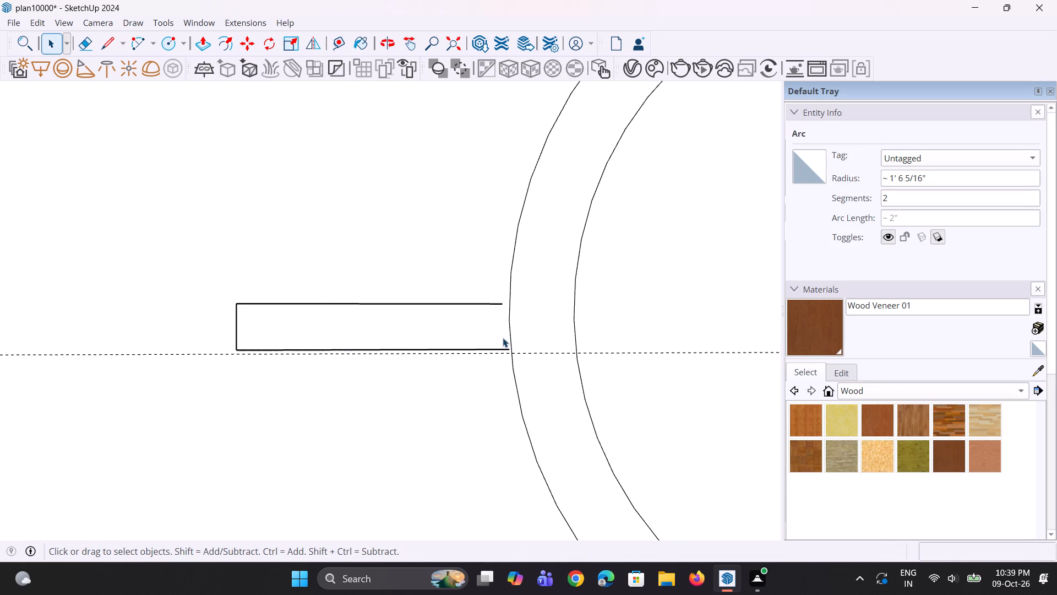
key(l)
click(499, 305)
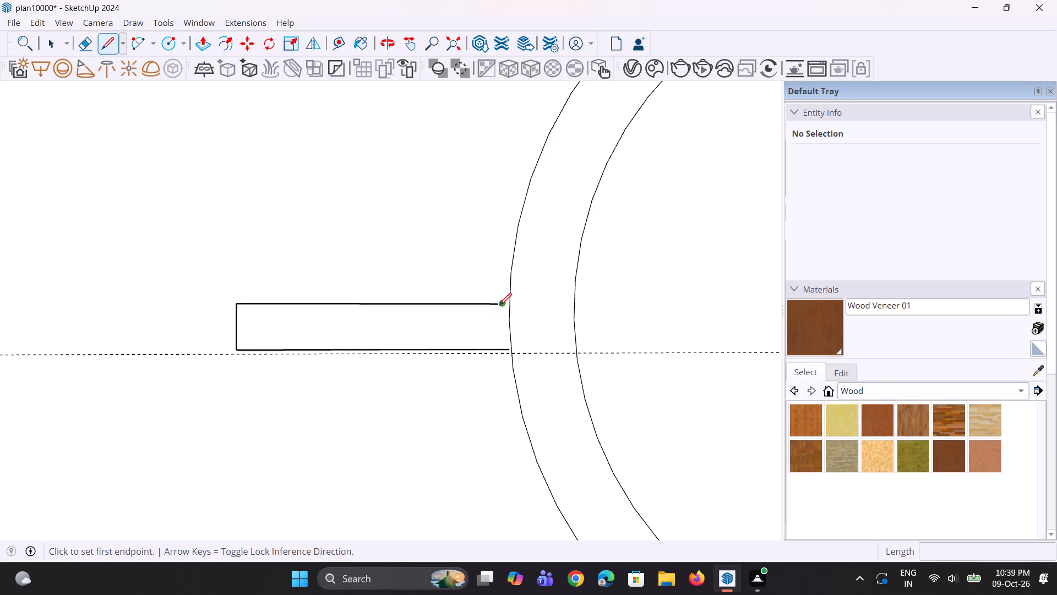
click(499, 350)
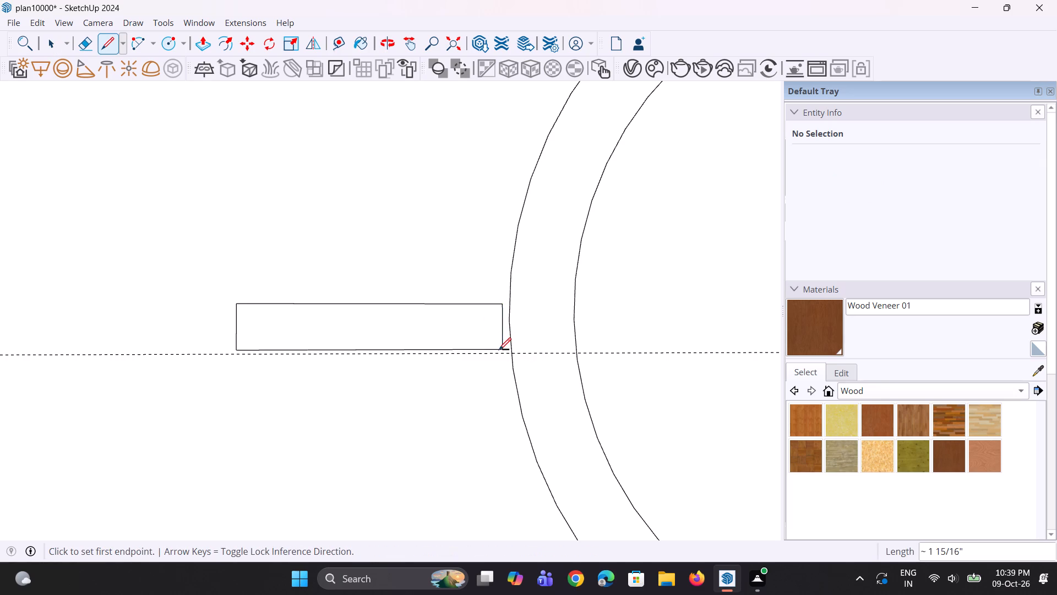
scroll(459, 367, down, 8)
scroll(460, 363, up, 12)
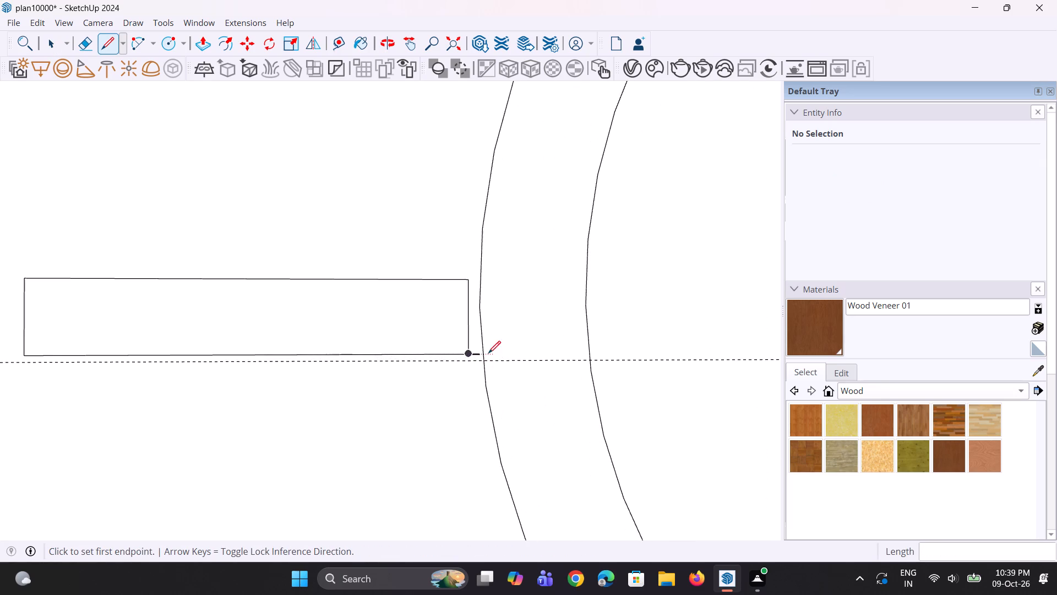
scroll(488, 353, up, 4)
key(e)
scroll(476, 360, up, 2)
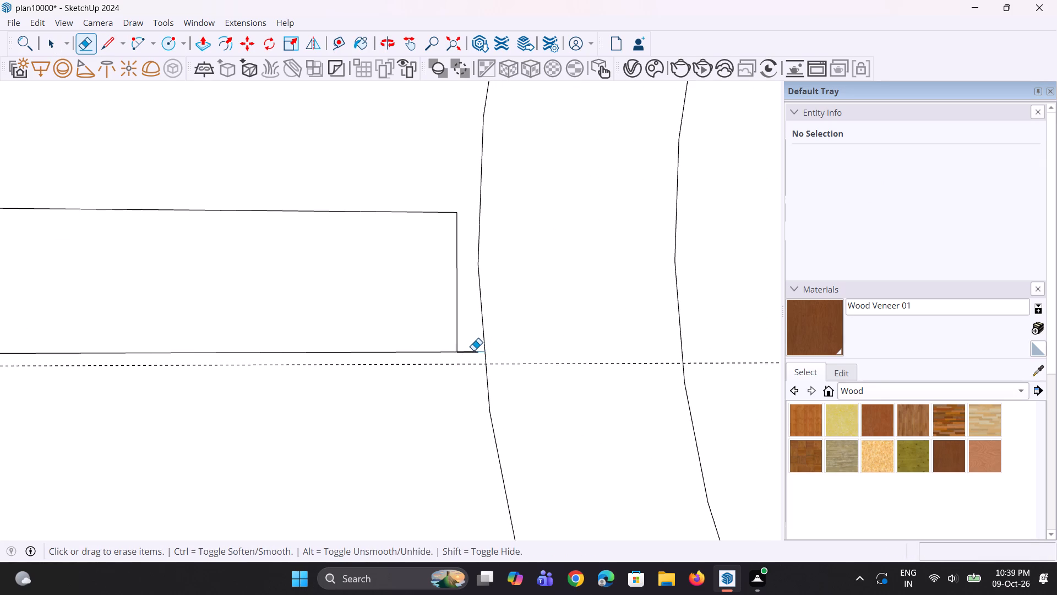
click(473, 351)
key(space)
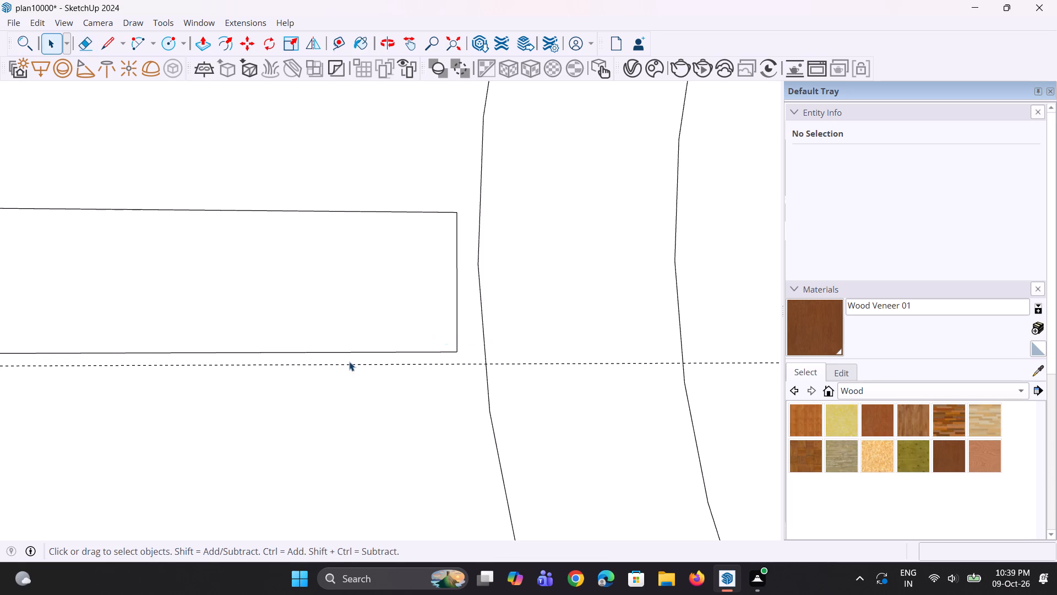
Replace the slanted inner end of the copied house-side bar with a straight 2" edge, and erase the leftover stub.
scroll(349, 361, down, 20)
scroll(349, 361, down, 8)
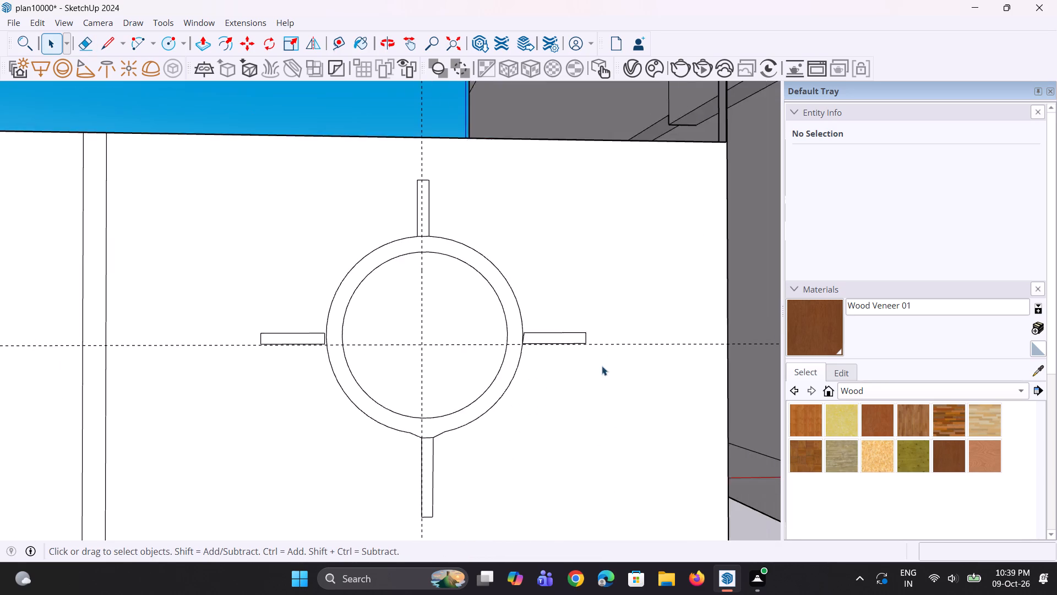
scroll(603, 364, up, 14)
click(486, 313)
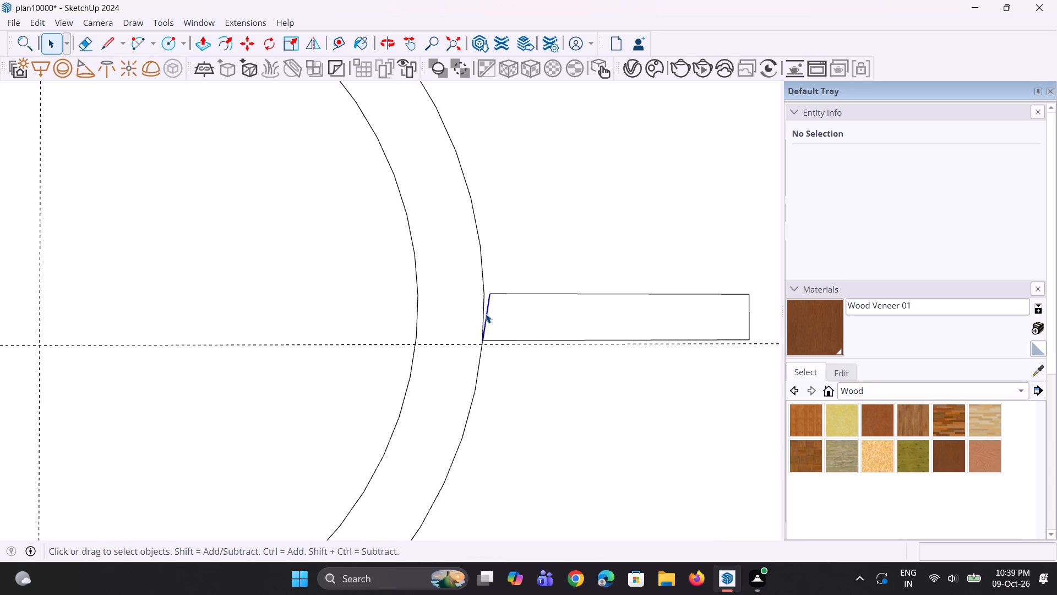
key(Delete)
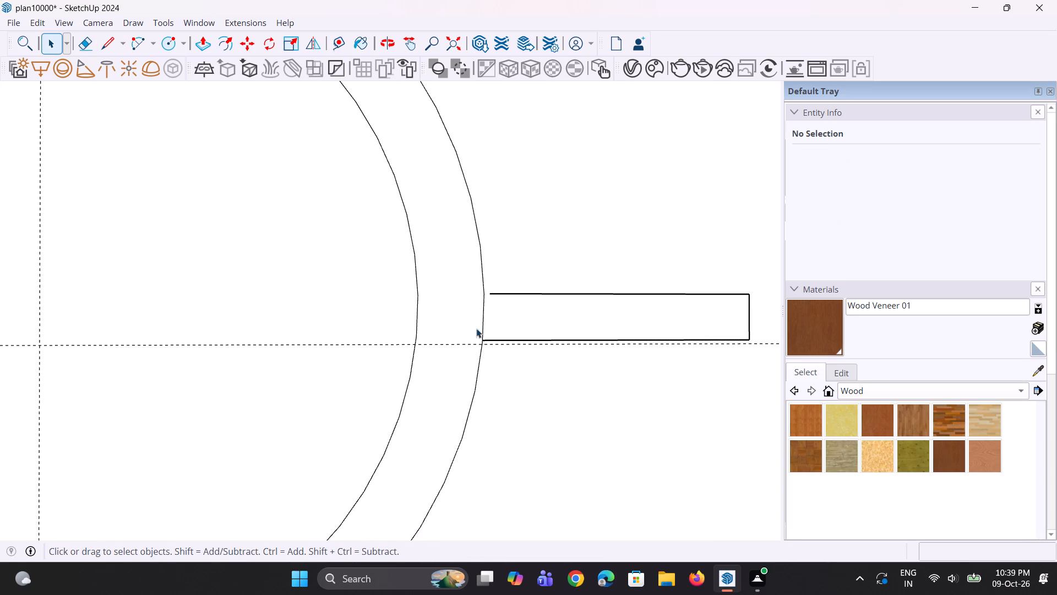
scroll(473, 341, up, 9)
key(l)
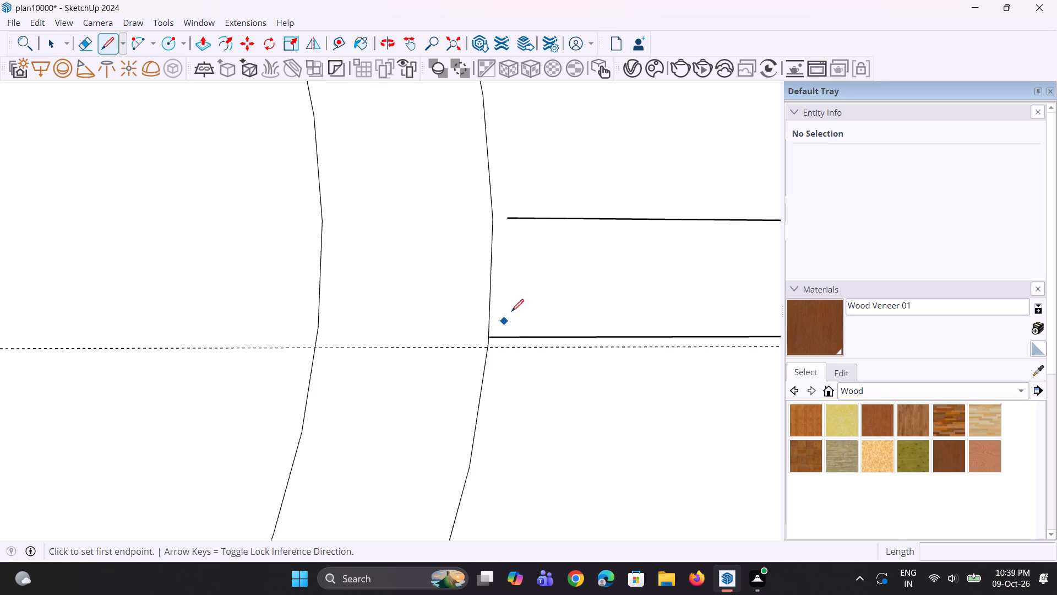
click(508, 223)
click(507, 334)
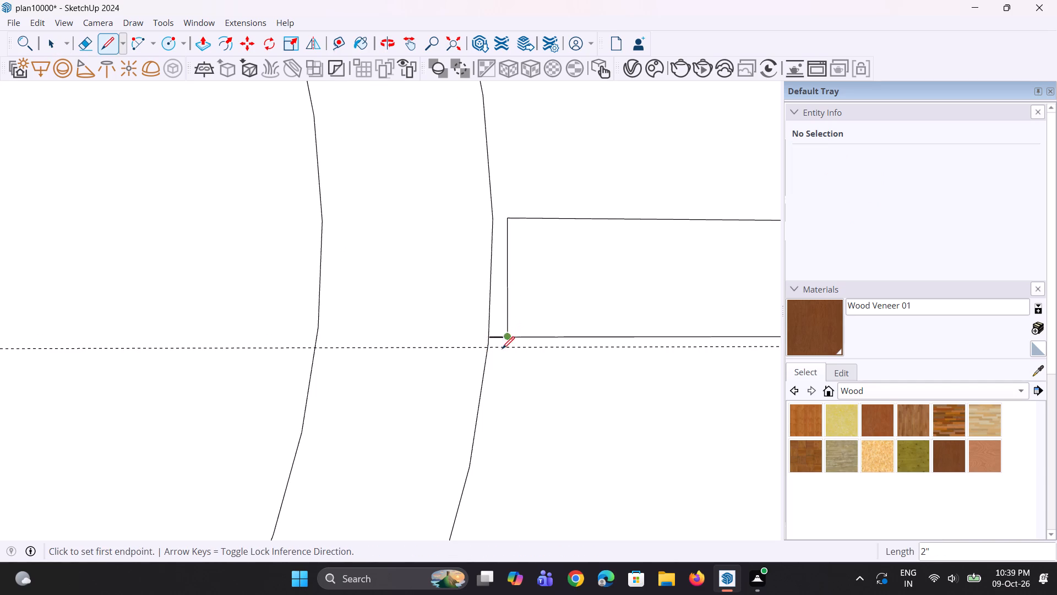
key(e)
scroll(497, 352, up, 2)
click(501, 335)
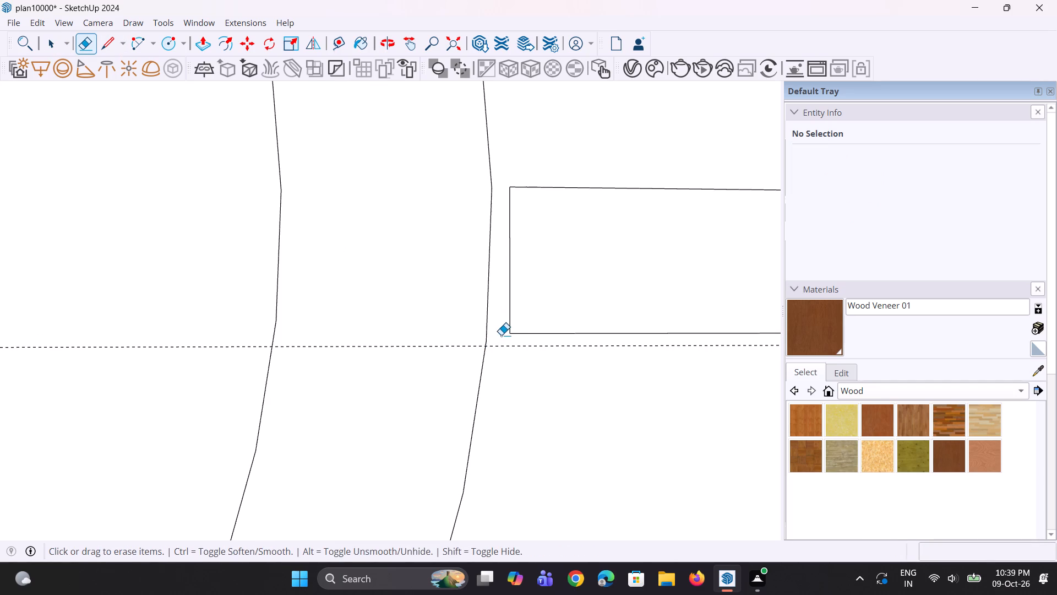
key(space)
key(space)
Examine the outline segments of the ring nearer the house and where its horizontal bars meet it.
click(553, 306)
scroll(515, 340, down, 9)
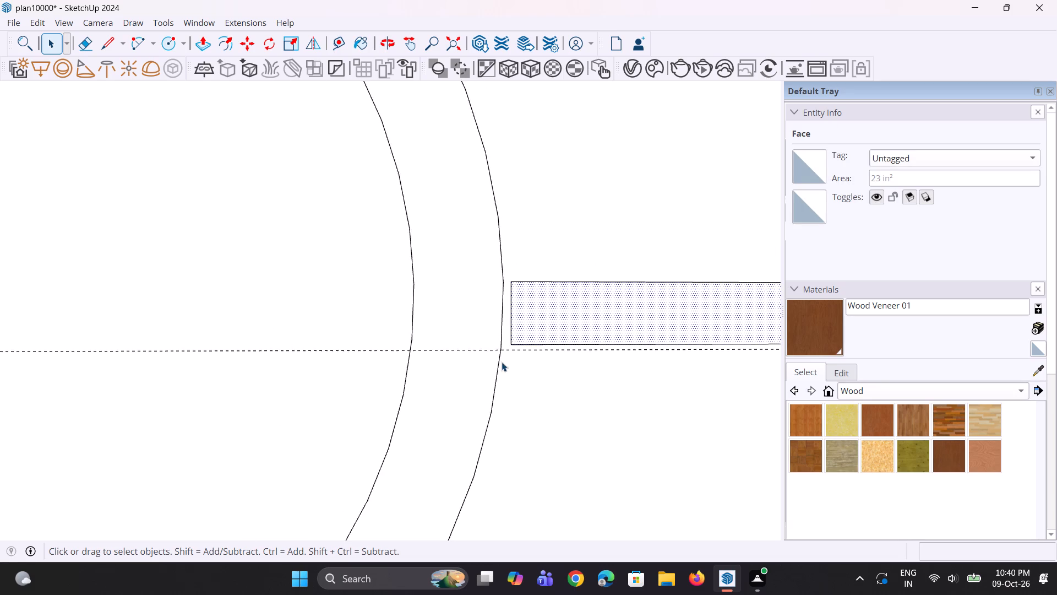
scroll(502, 362, down, 12)
scroll(487, 365, up, 4)
scroll(487, 366, down, 2)
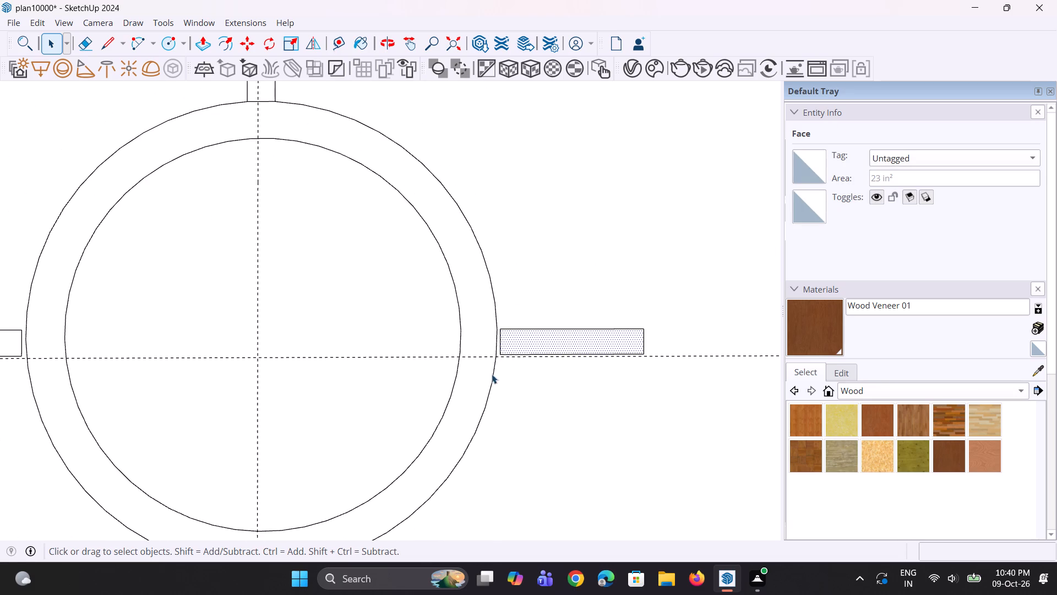
scroll(495, 369, up, 7)
click(494, 364)
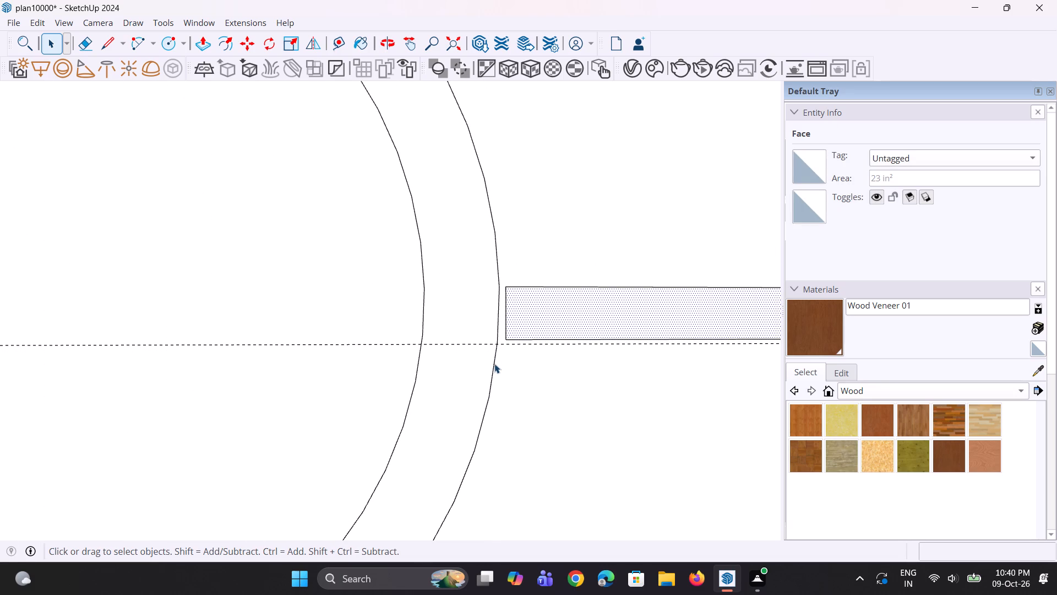
scroll(448, 389, down, 4)
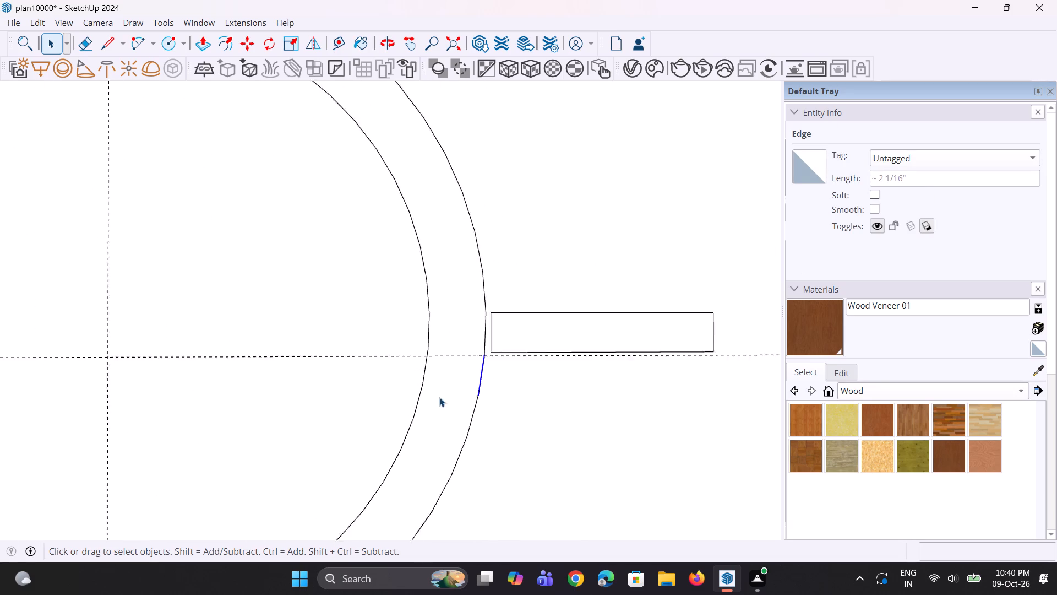
click(478, 289)
scroll(478, 289, down, 8)
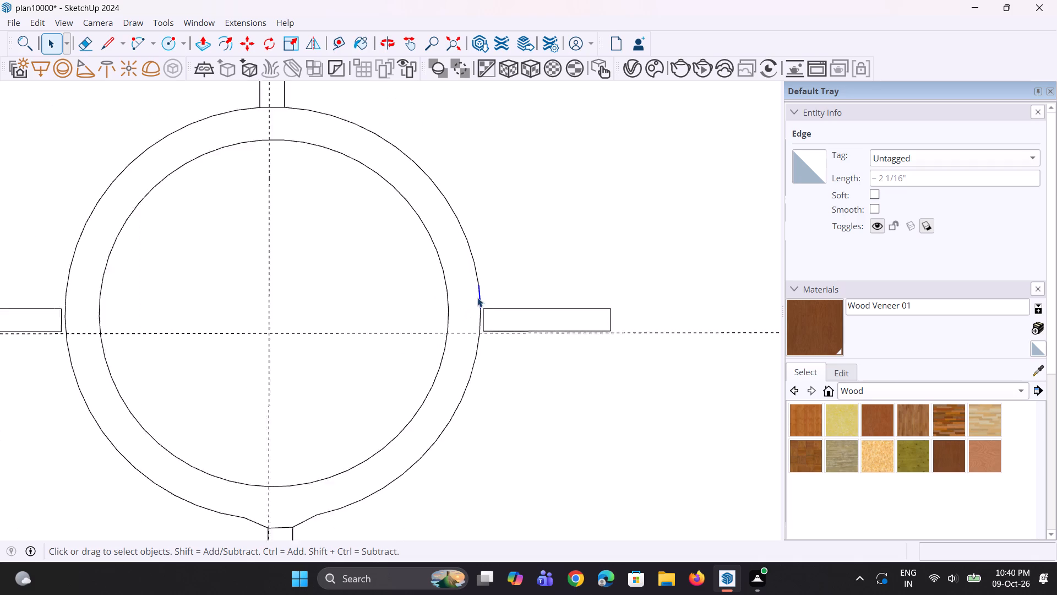
click(477, 279)
scroll(477, 279, down, 12)
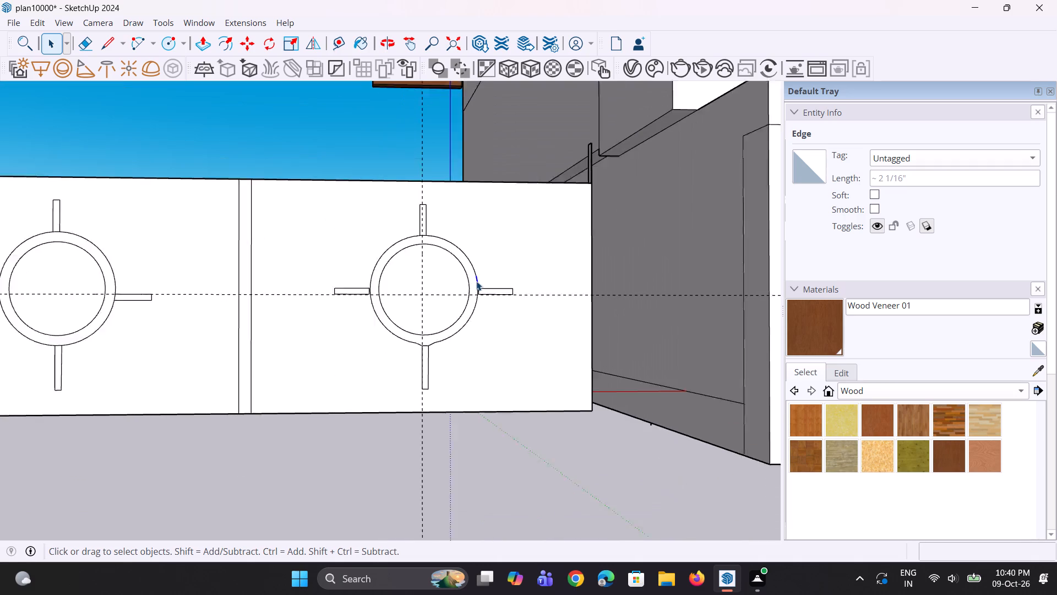
scroll(448, 321, up, 9)
scroll(415, 363, up, 1)
middle_drag(423, 363, 430, 367)
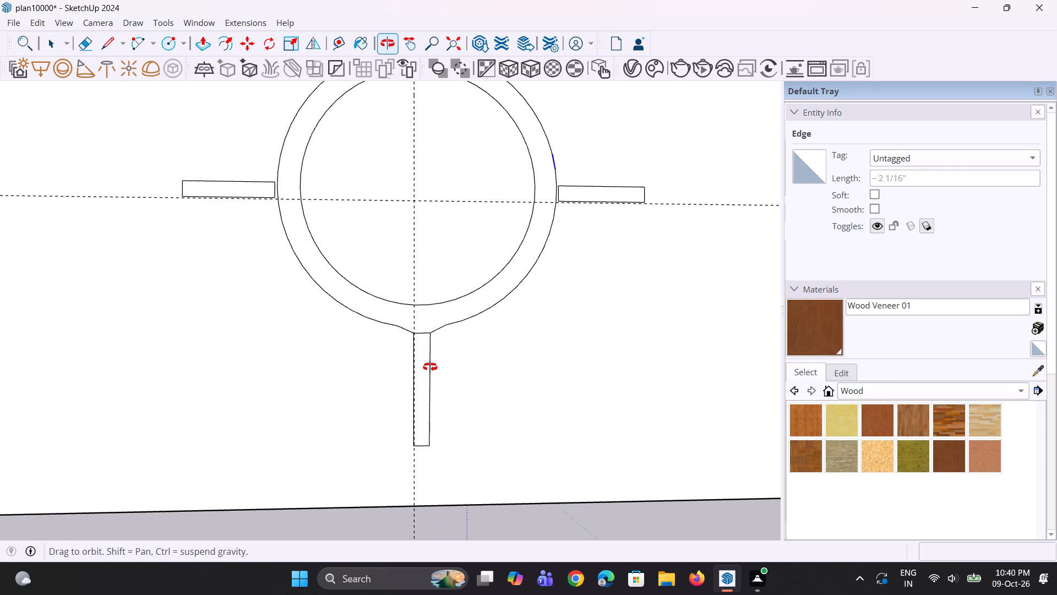
middle_drag(430, 367, 431, 375)
scroll(431, 375, up, 1)
scroll(420, 368, down, 13)
scroll(141, 318, up, 5)
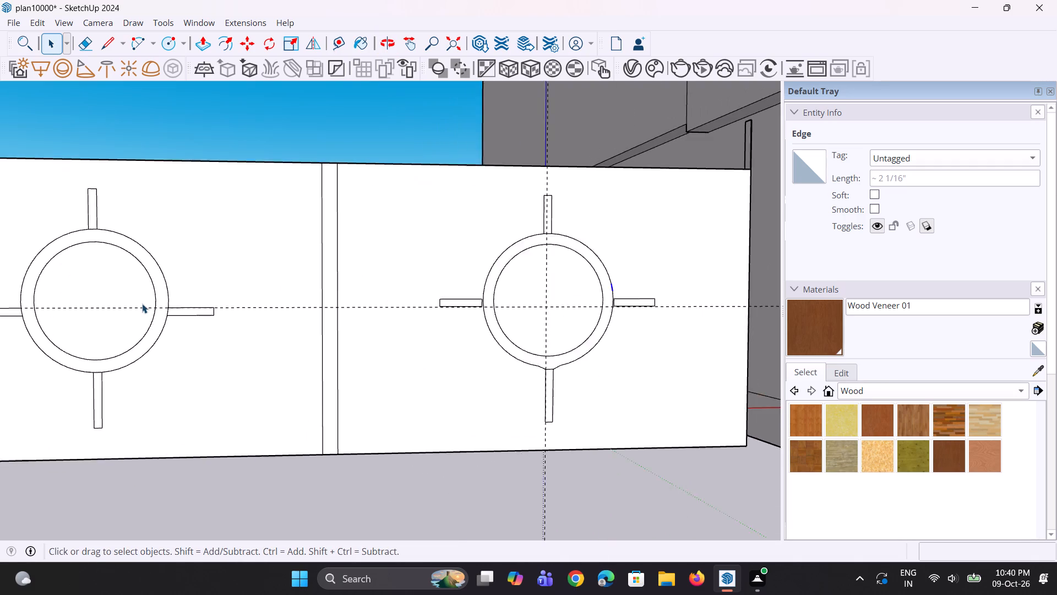
scroll(143, 304, up, 1)
double_click(584, 236)
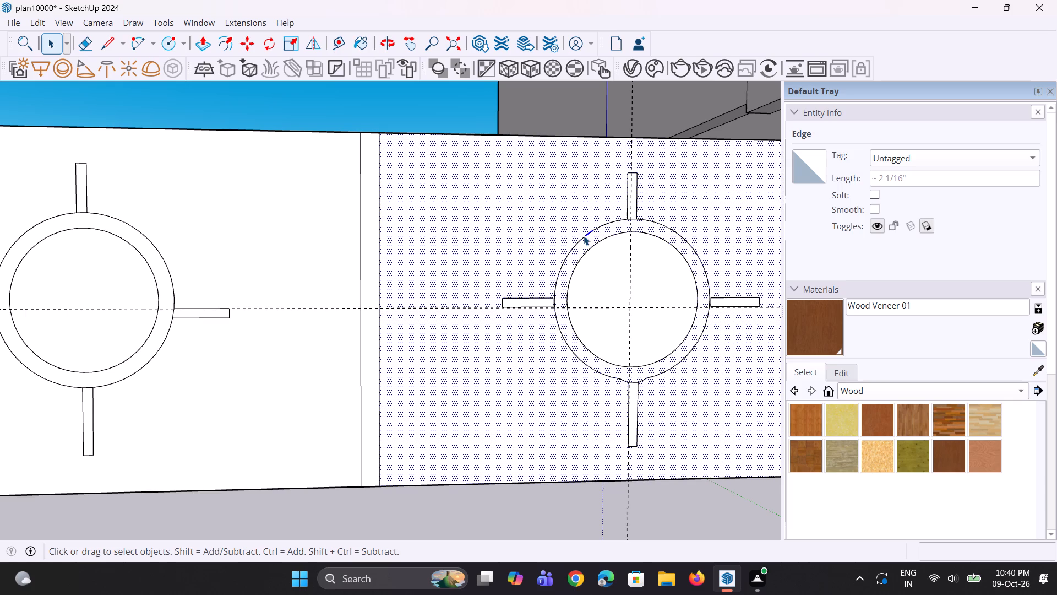
double_click(584, 236)
click(584, 236)
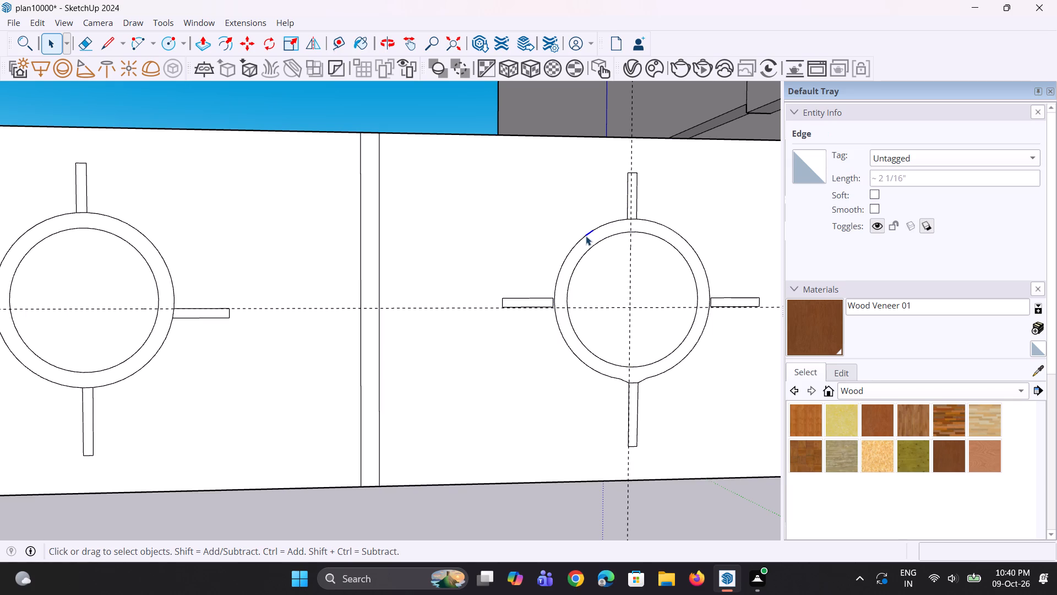
scroll(541, 272, down, 2)
click(498, 475)
Move the house-side horizontal bar of the ring nearer the house about 3/16" inward to meet the ring's outer edge.
scroll(764, 304, up, 3)
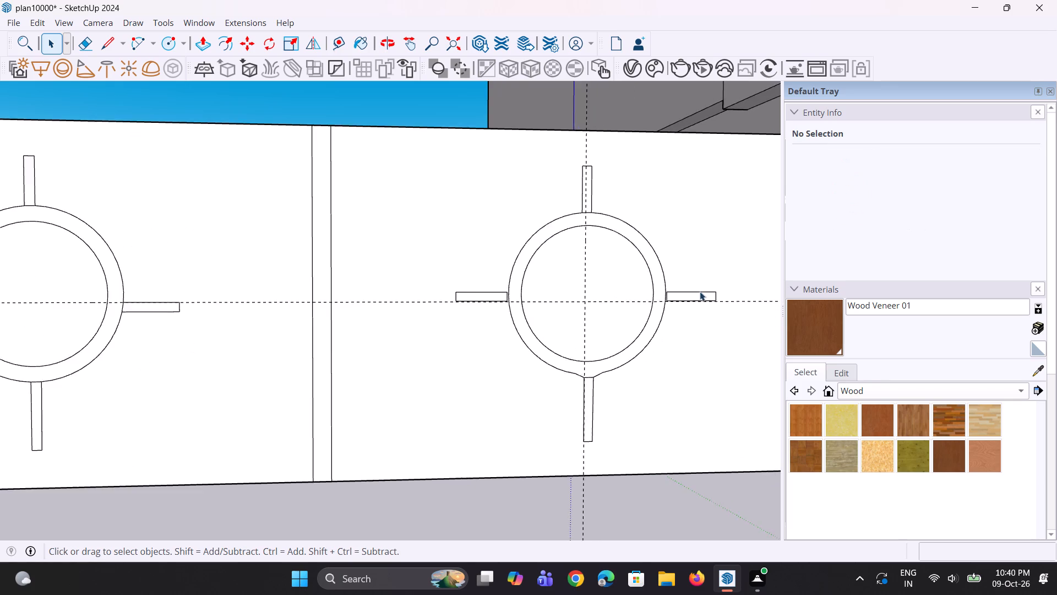
scroll(700, 291, up, 13)
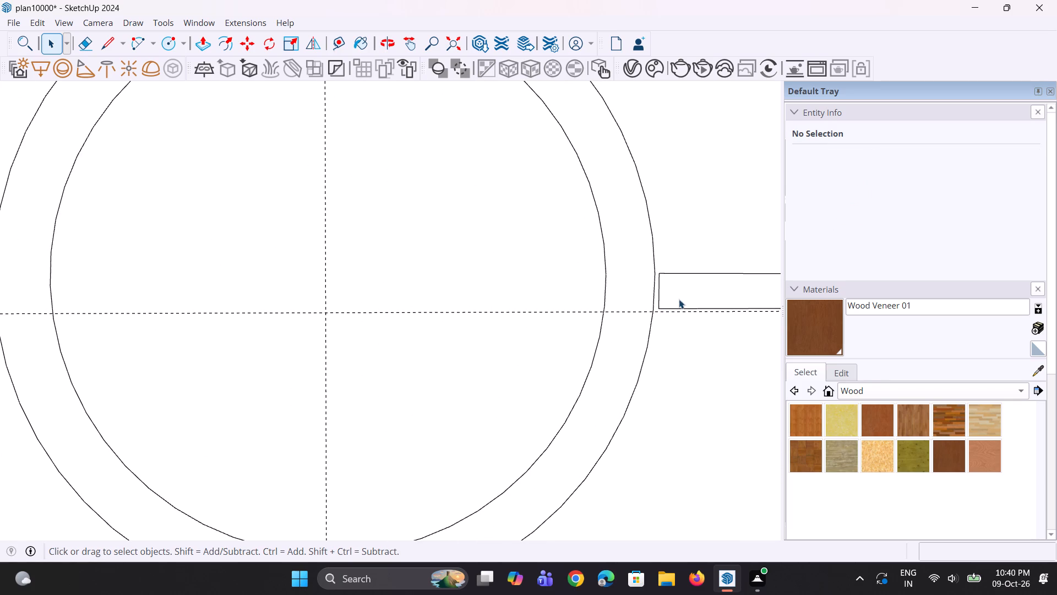
click(679, 299)
key(m)
click(658, 311)
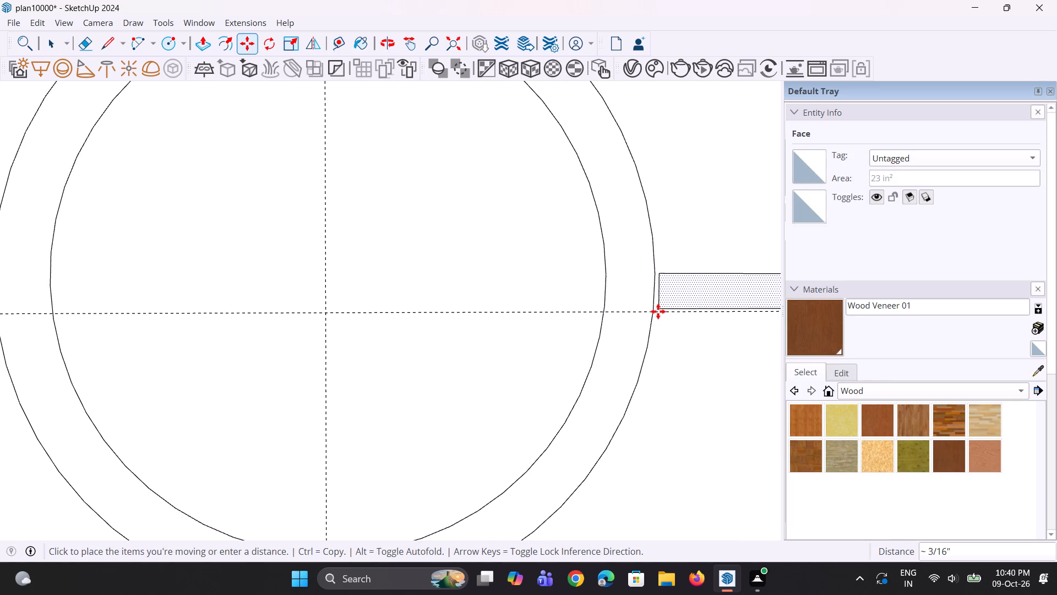
click(655, 311)
scroll(662, 310, down, 11)
key(space)
key(space)
Move the divider-side horizontal bar of the same ring about 5/16" inward to meet the ring's outer edge.
scroll(345, 315, up, 2)
click(419, 299)
scroll(443, 286, up, 5)
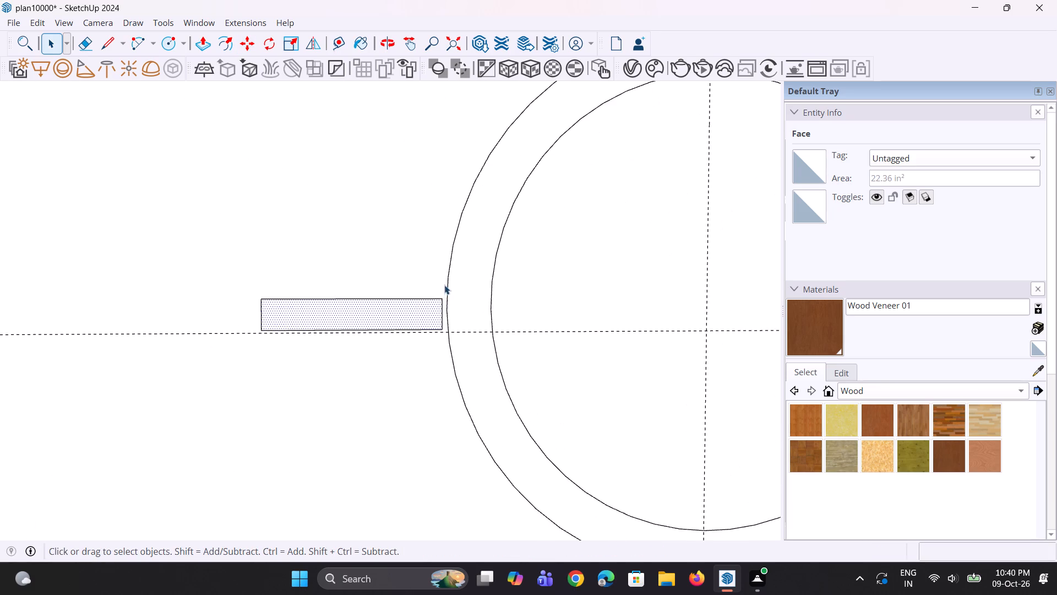
scroll(444, 285, up, 3)
key(m)
click(441, 301)
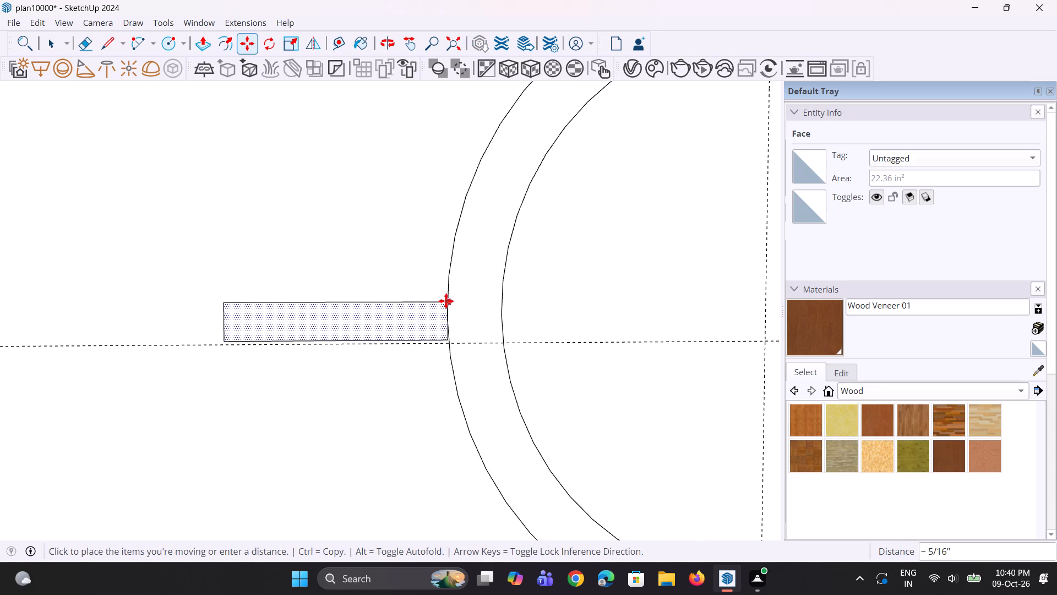
click(446, 301)
scroll(446, 301, down, 18)
key(space)
key(space)
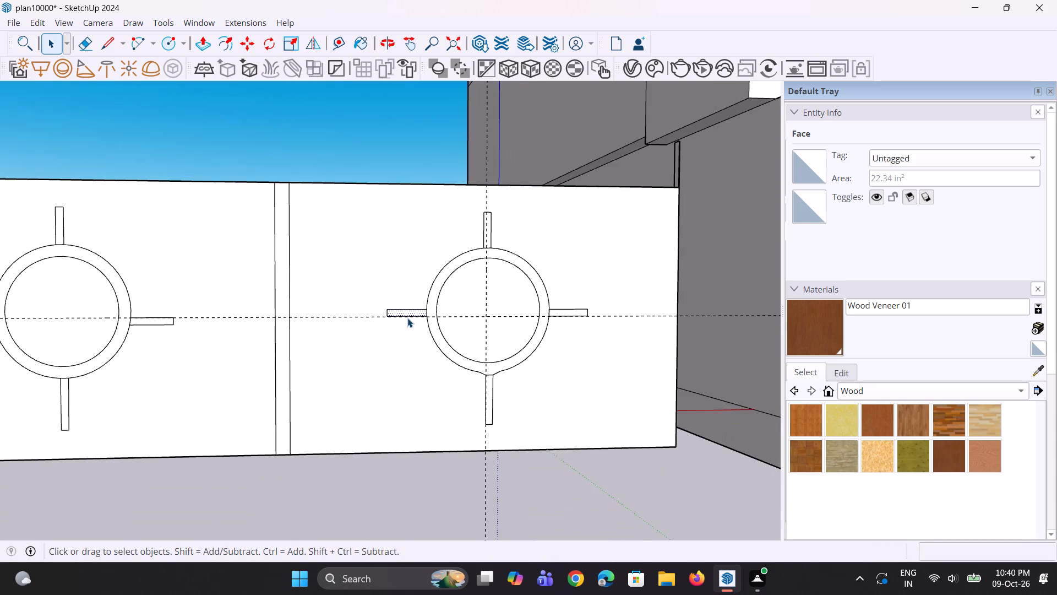
Delete all construction guides from the model.
middle_drag(407, 322, 410, 354)
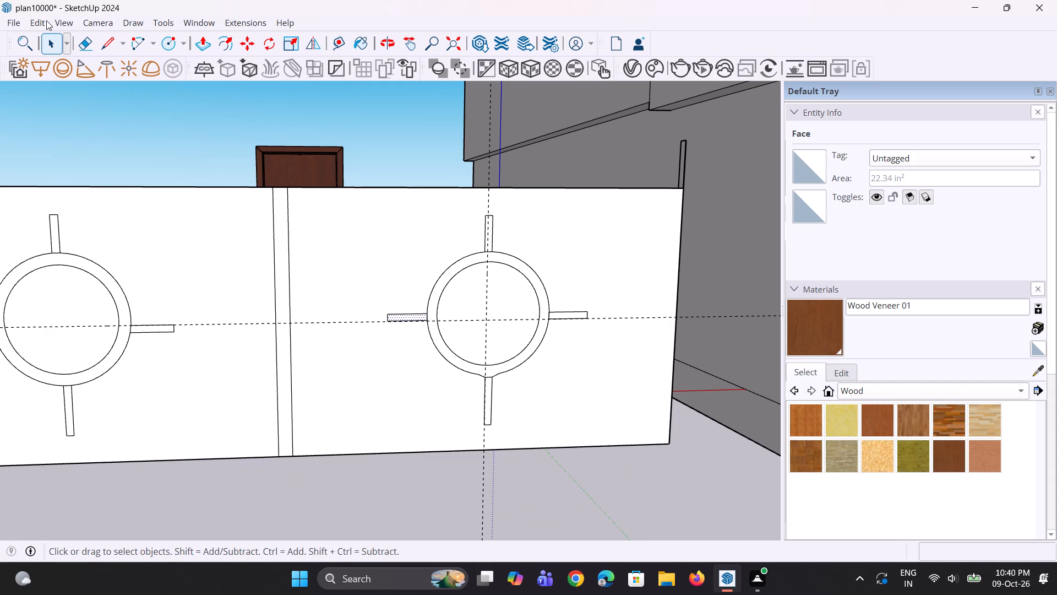
click(46, 20)
click(106, 156)
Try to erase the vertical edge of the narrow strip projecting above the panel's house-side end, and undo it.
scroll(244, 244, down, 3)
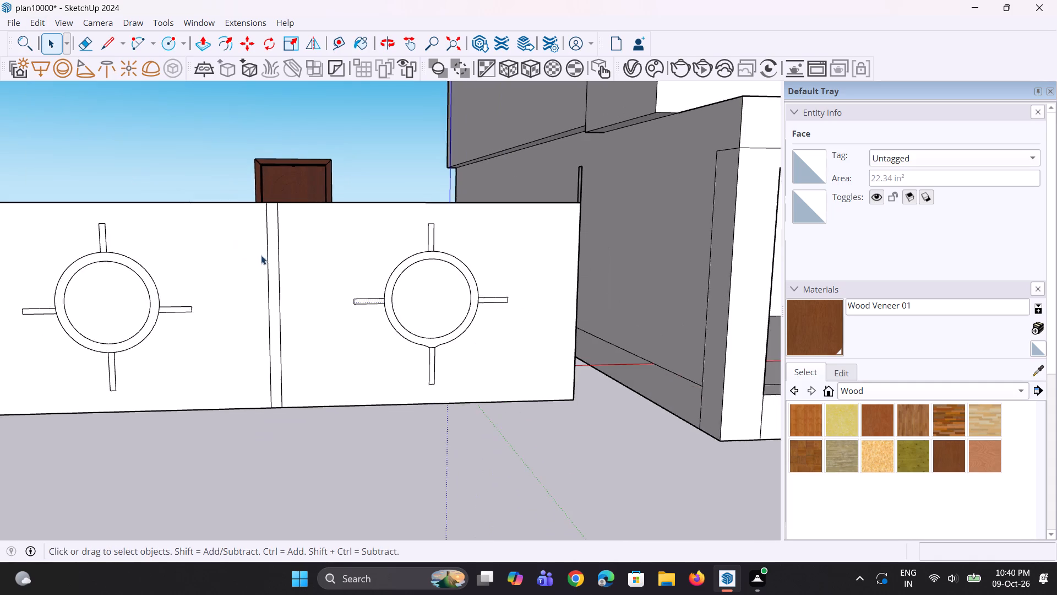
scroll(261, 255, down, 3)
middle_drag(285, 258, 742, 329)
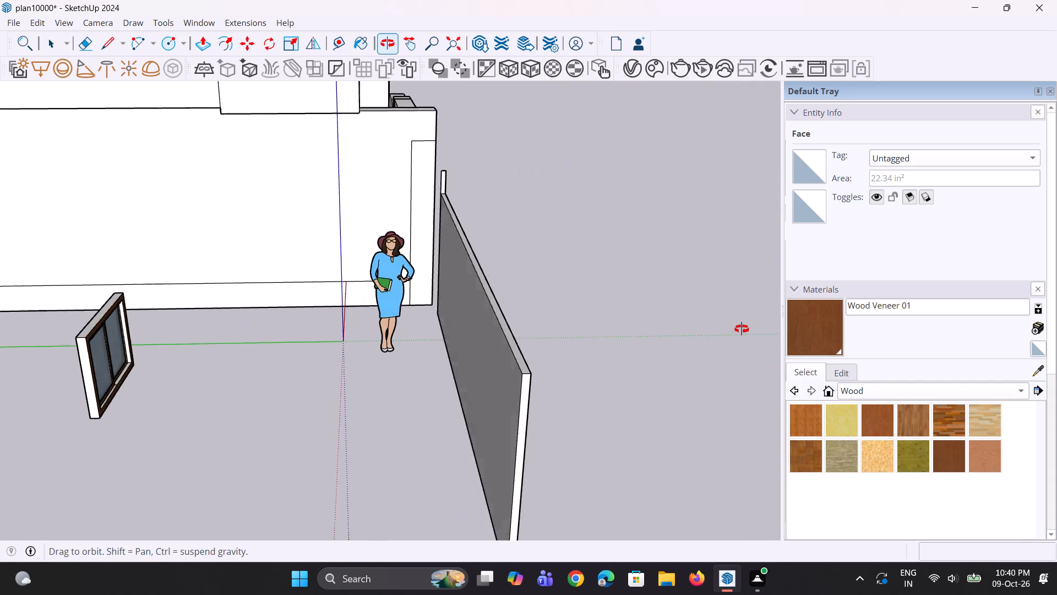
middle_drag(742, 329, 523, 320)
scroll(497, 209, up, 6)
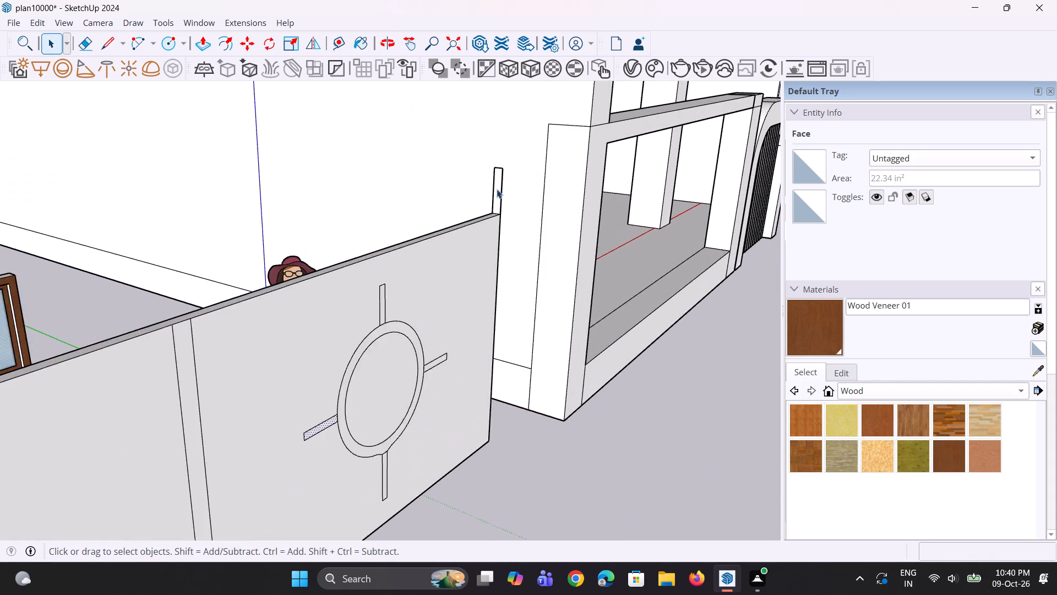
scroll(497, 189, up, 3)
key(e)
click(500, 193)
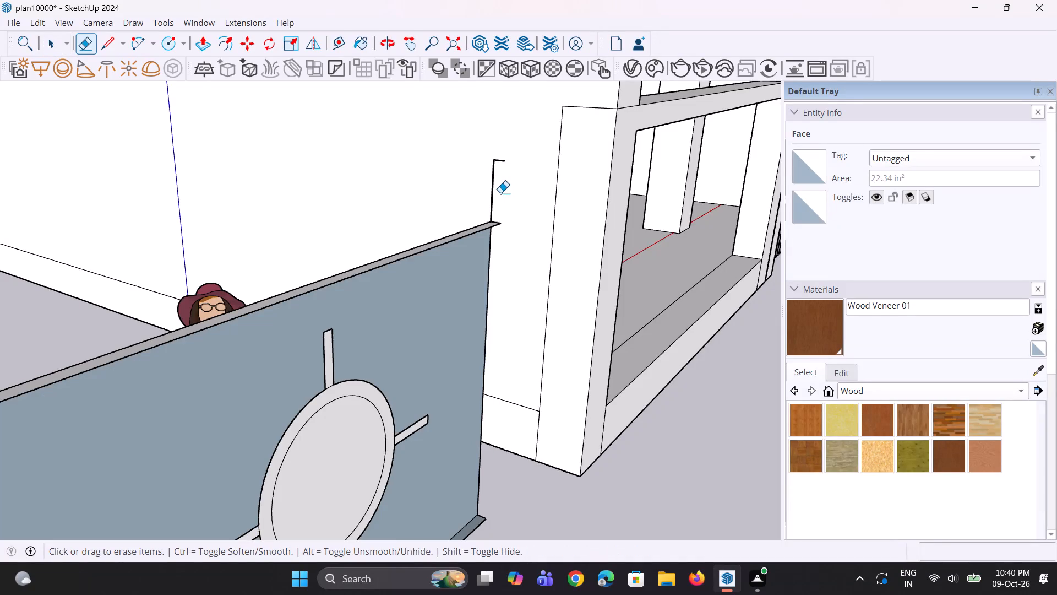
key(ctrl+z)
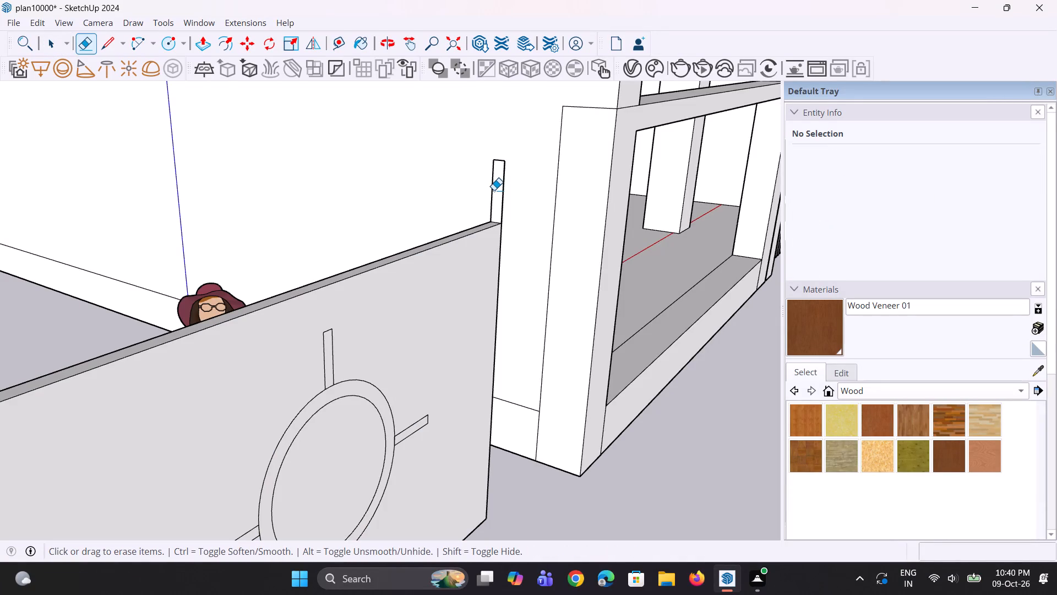
Draw a line across the house-side end face of the projecting strip, level with the panel's top.
scroll(497, 205, up, 3)
middle_drag(500, 232, 52, 231)
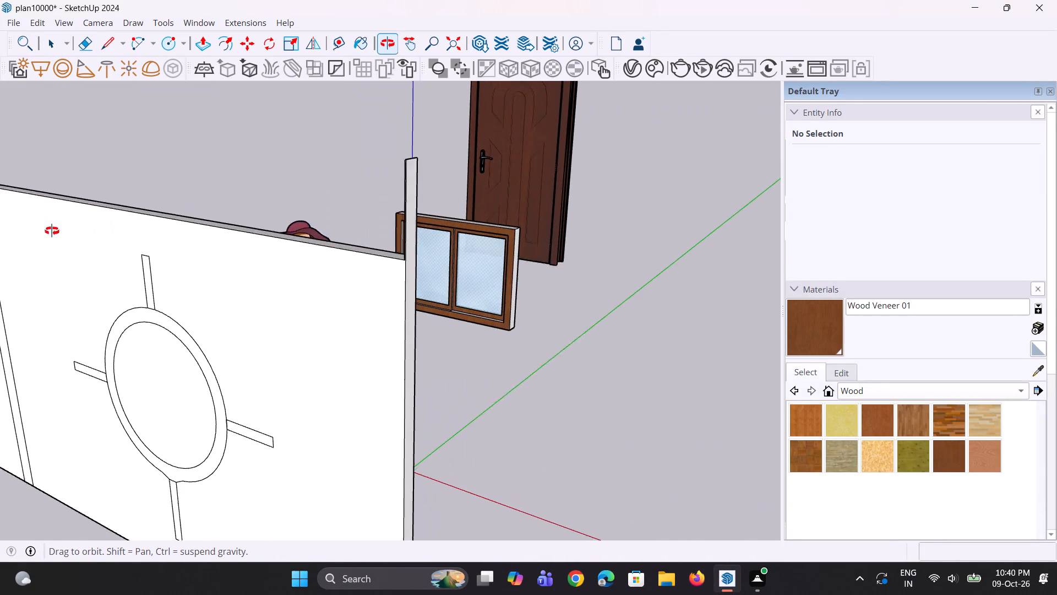
middle_drag(52, 231, 51, 226)
scroll(341, 234, up, 3)
middle_drag(427, 286, 421, 281)
scroll(340, 235, down, 7)
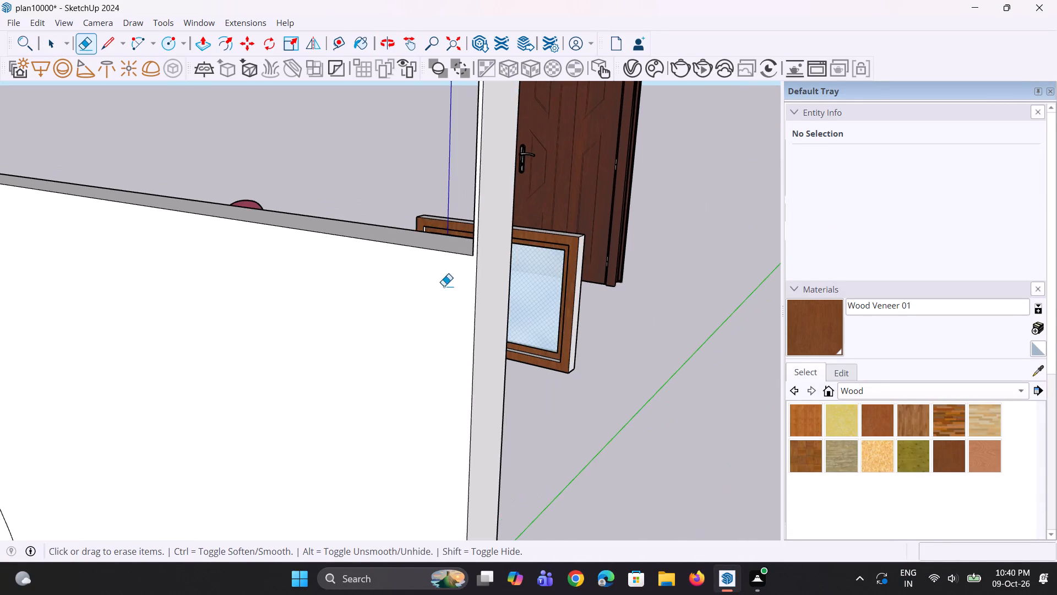
middle_drag(451, 286, 408, 286)
key(l)
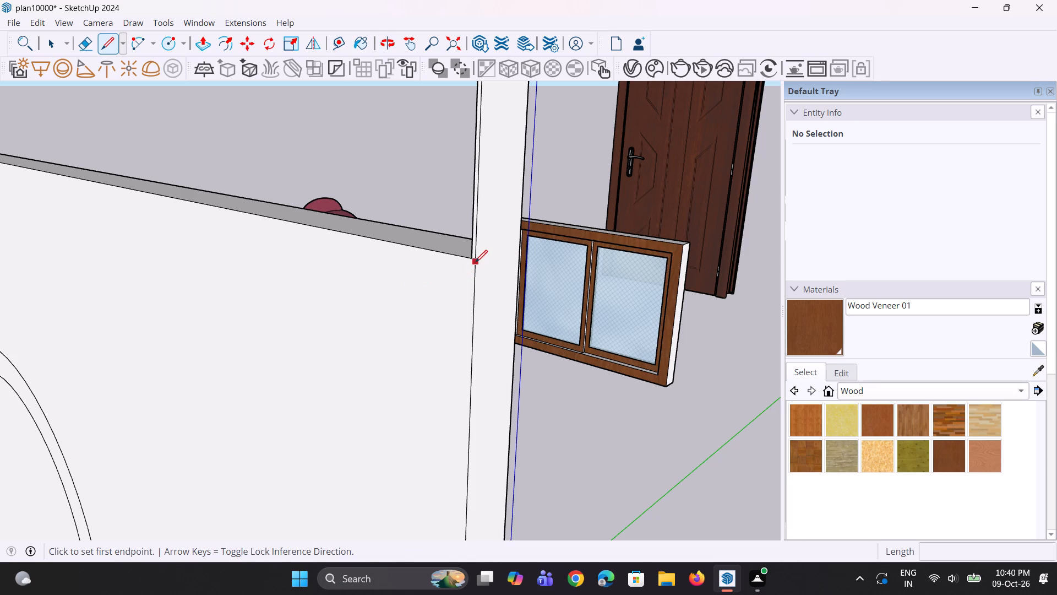
click(475, 262)
click(520, 244)
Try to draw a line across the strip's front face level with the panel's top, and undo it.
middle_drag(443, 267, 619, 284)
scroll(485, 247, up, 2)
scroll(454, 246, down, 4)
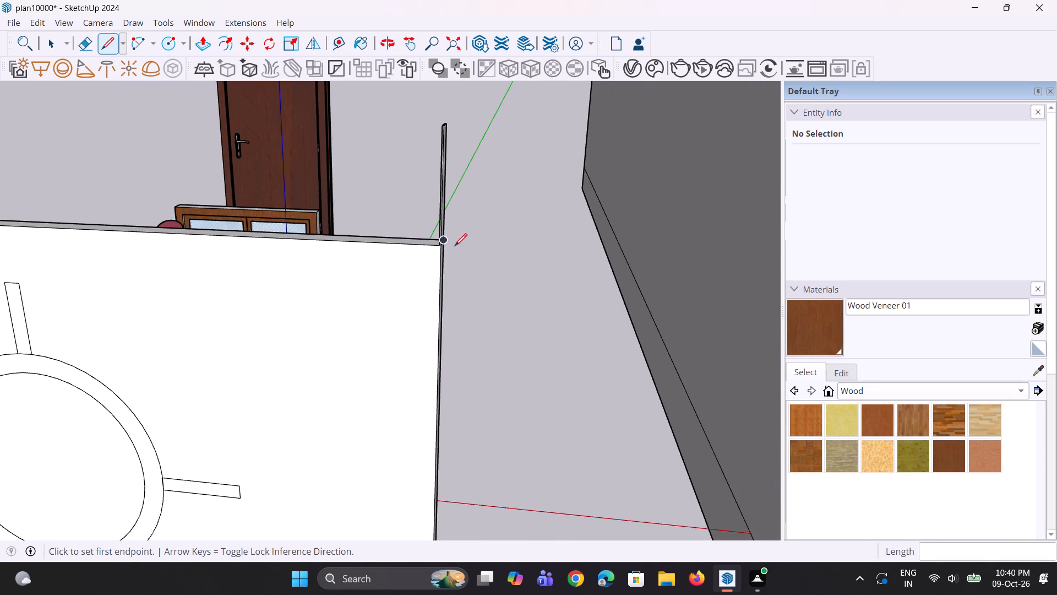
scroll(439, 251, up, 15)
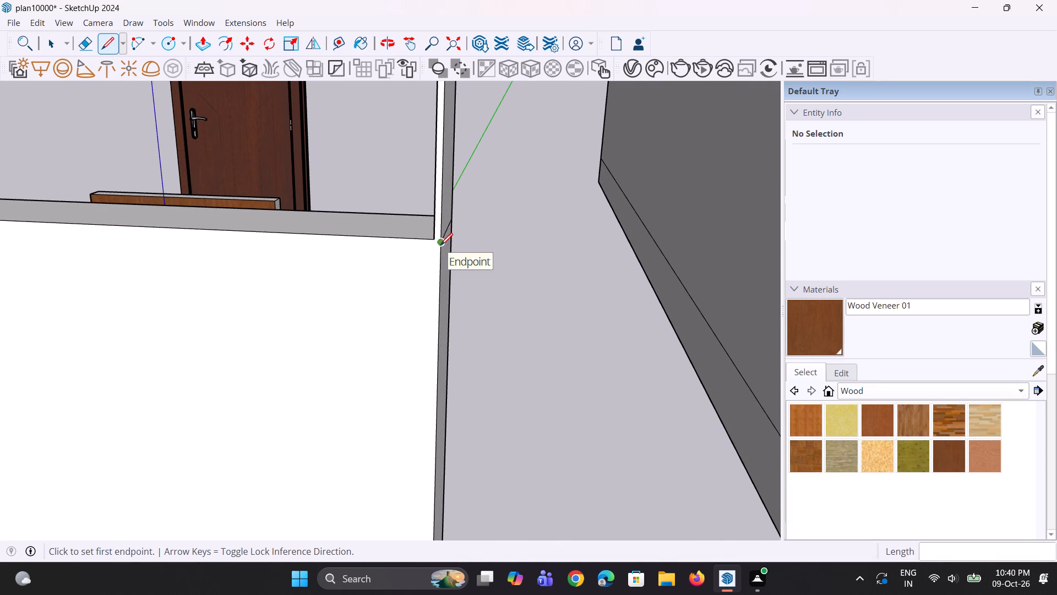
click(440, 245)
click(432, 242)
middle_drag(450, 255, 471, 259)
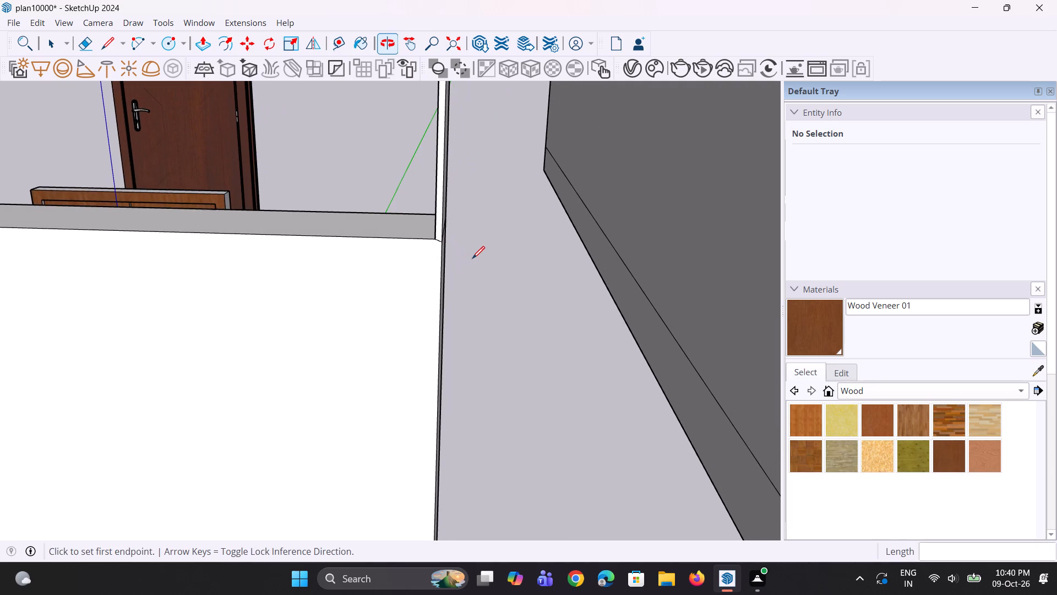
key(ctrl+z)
Draw a line across the strip's front face from the panel's top corner to the strip's outer edge.
ctrl+scroll(446, 239, up, 7)
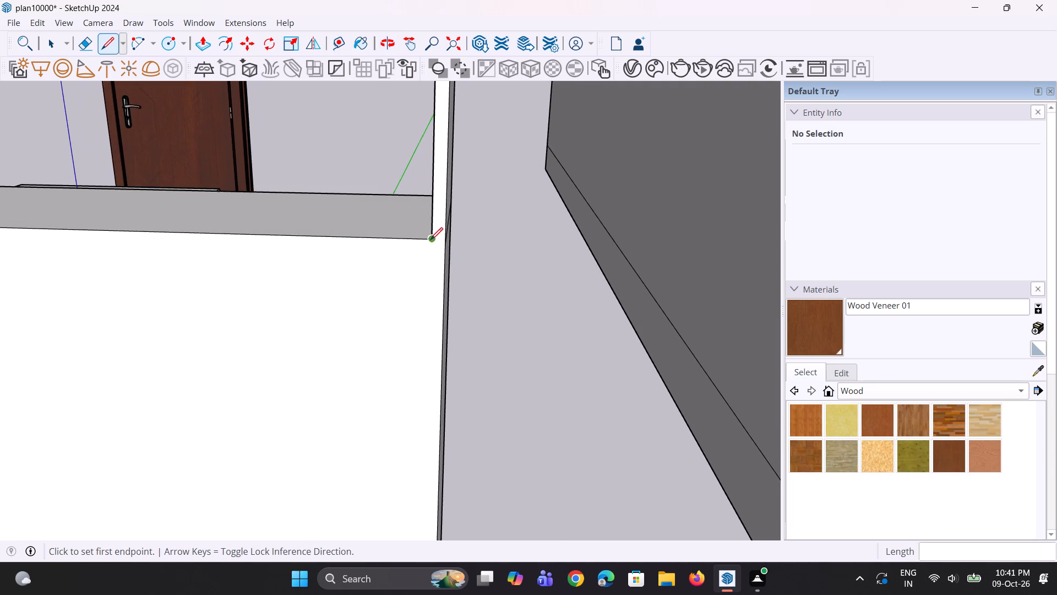
ctrl+scroll(431, 240, up, 2)
click(431, 240)
click(453, 236)
middle_drag(458, 242, 454, 248)
scroll(454, 245, down, 4)
Push the strip's part above the panel back 2 5/8" to remove it, and erase the leftover seam on the top face.
key(p)
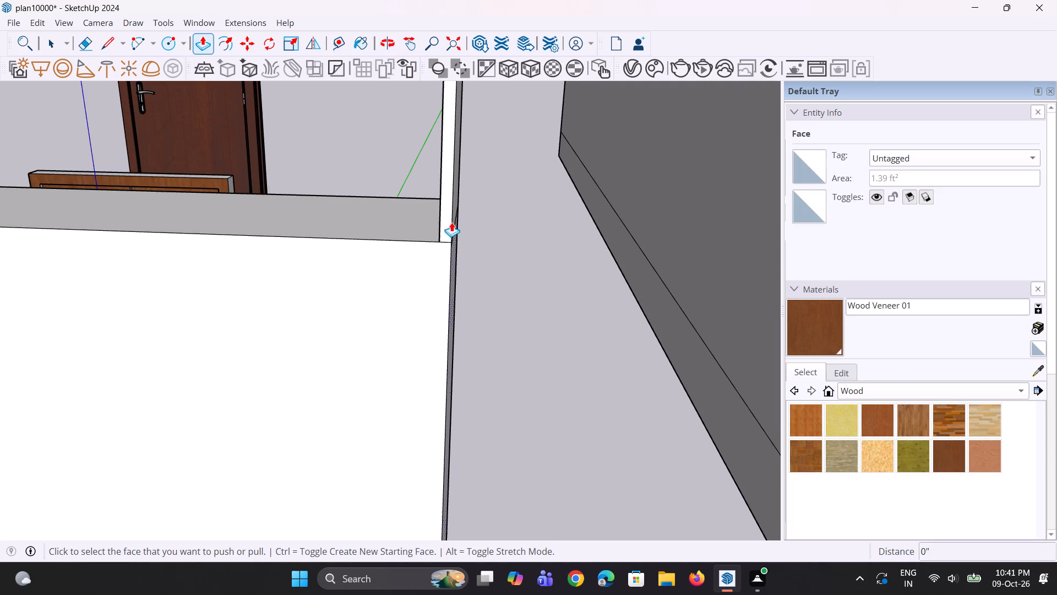
click(450, 220)
click(465, 158)
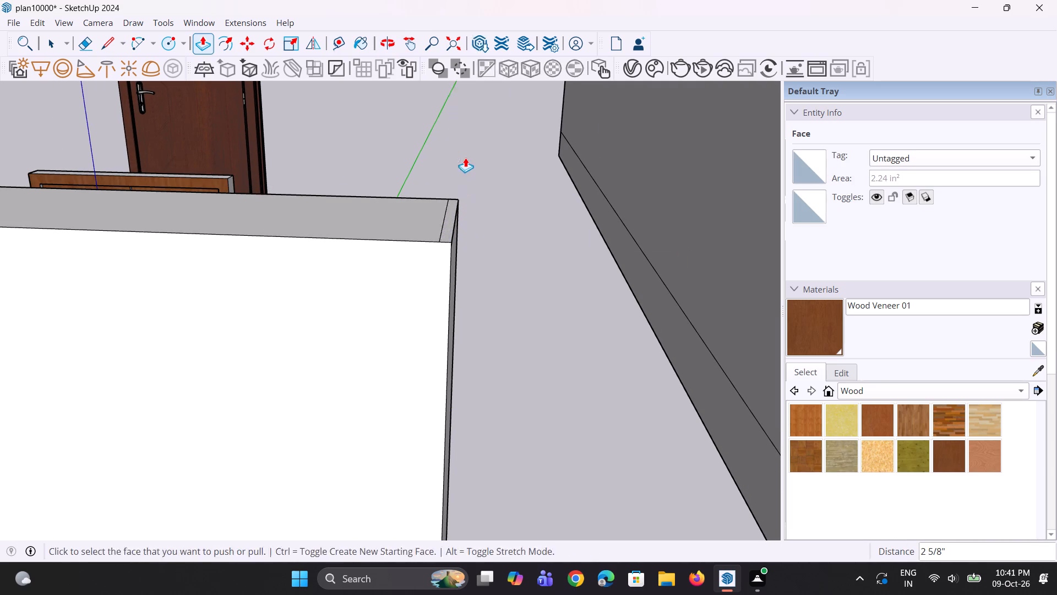
middle_drag(460, 280, 462, 301)
scroll(431, 239, up, 6)
key(e)
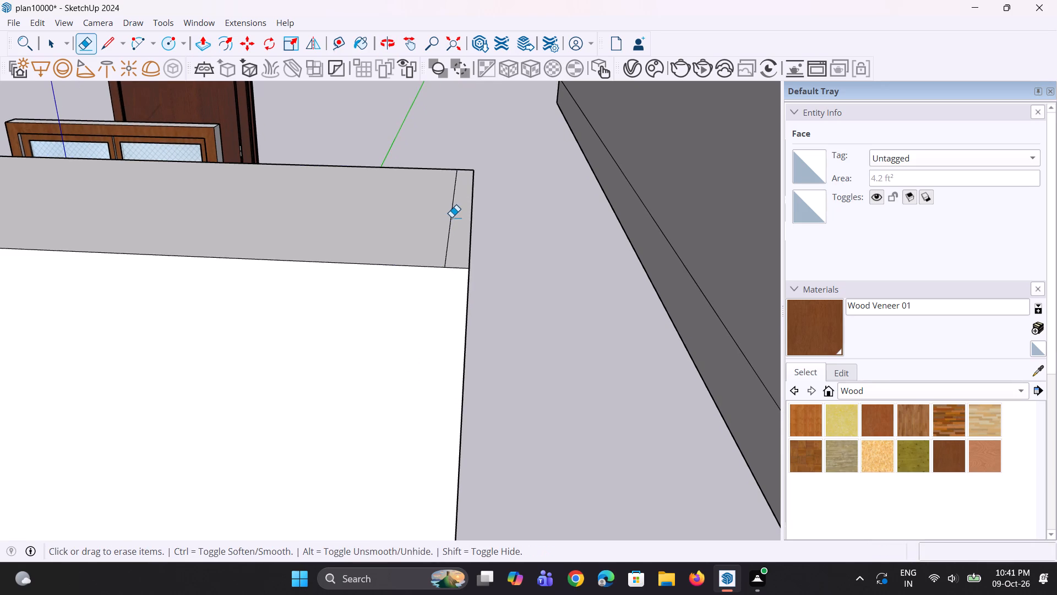
click(451, 217)
Push the vertical divider strip between the two ringed panel parts back 2 5/8".
scroll(463, 310, down, 20)
scroll(463, 310, down, 3)
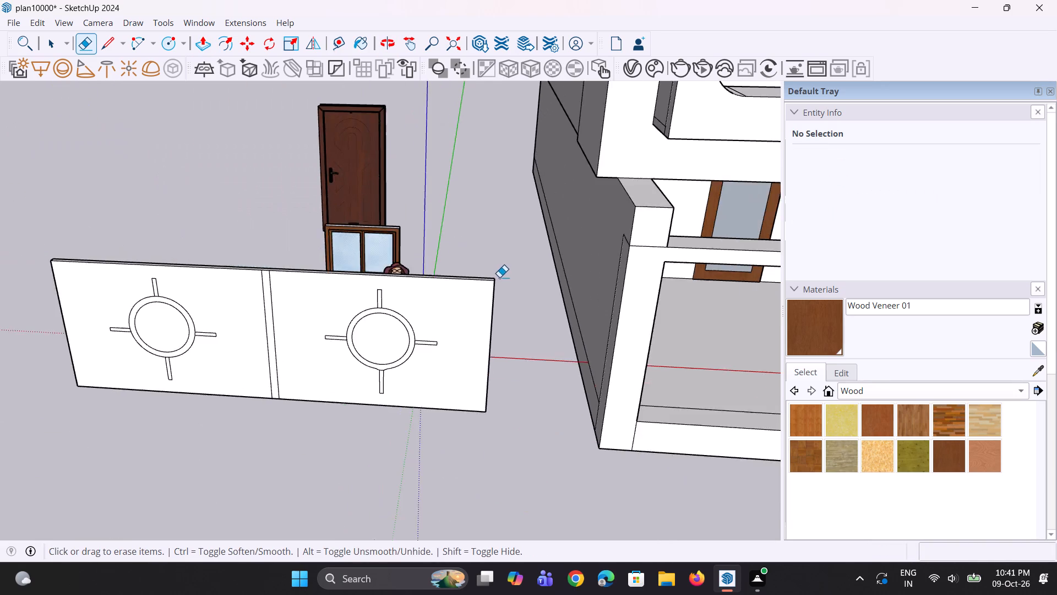
scroll(499, 277, down, 5)
middle_drag(315, 301, 368, 232)
scroll(372, 315, up, 6)
middle_drag(372, 313, 338, 374)
scroll(330, 297, up, 6)
key(p)
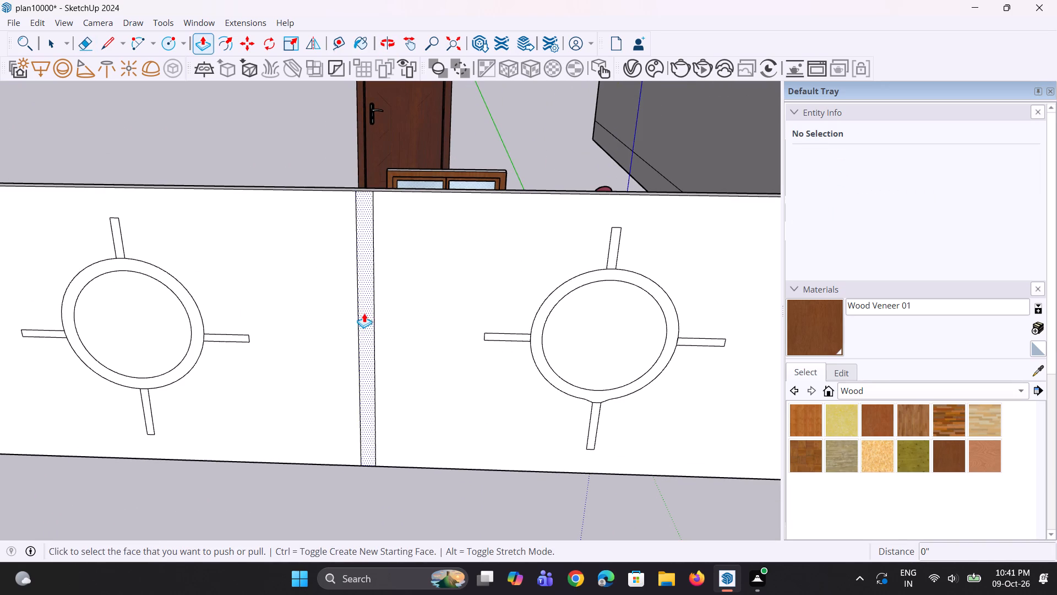
click(366, 315)
click(367, 243)
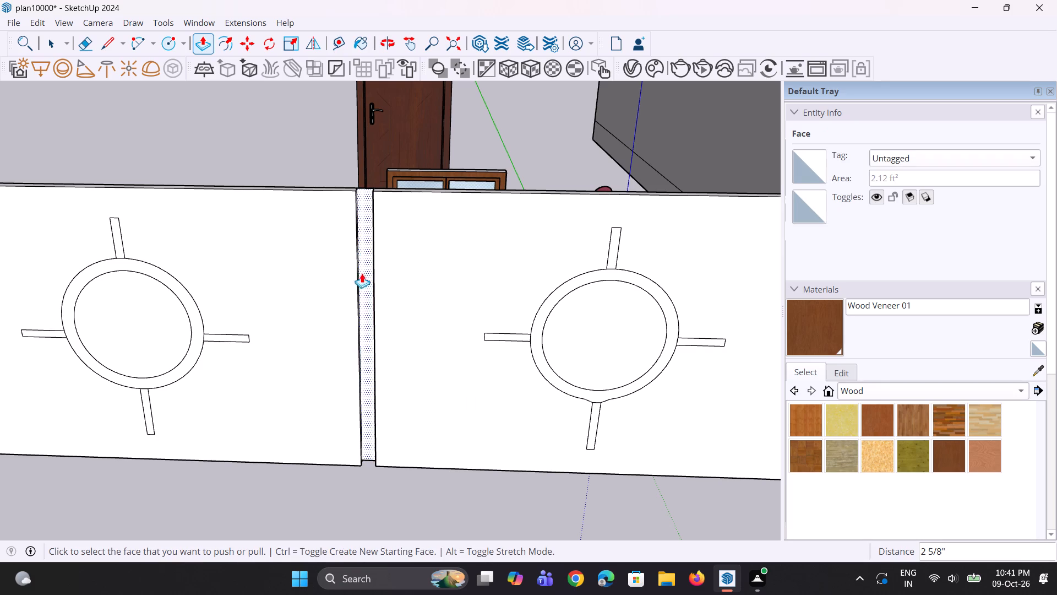
Undo the last push of the vertical divider strip between the two ringed panel parts.
middle_drag(376, 322, 337, 441)
scroll(357, 256, up, 1)
middle_drag(364, 261, 379, 300)
key(ctrl+z)
Draw two 2 5/8" lines across the panel's top face, continuing both edges of the divider strip to the back edge.
middle_drag(373, 283, 383, 367)
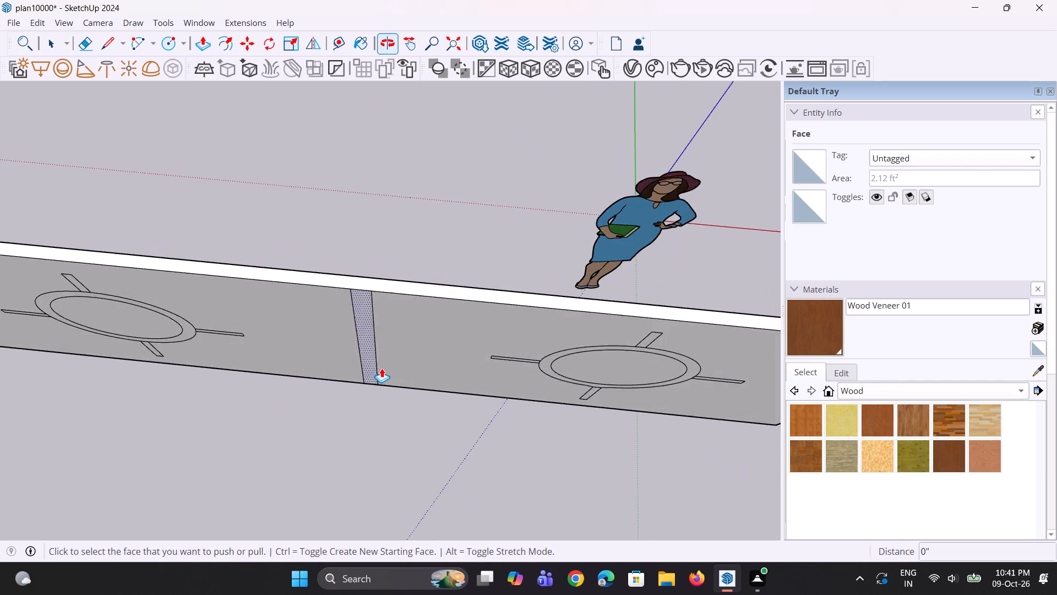
key(l)
scroll(375, 327, up, 2)
click(340, 279)
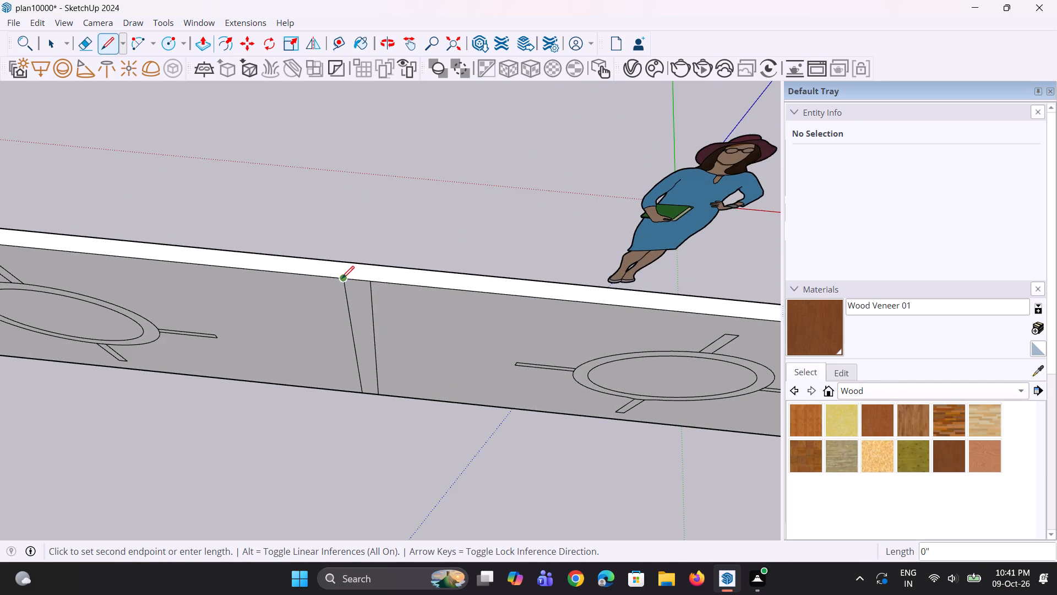
scroll(342, 277, up, 3)
click(353, 257)
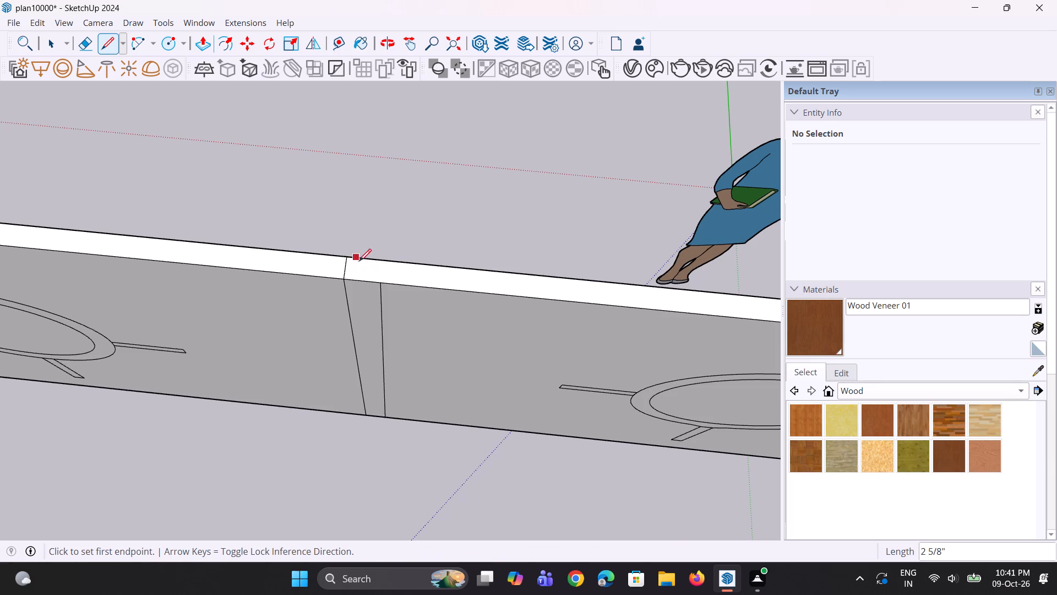
key(m)
key(l)
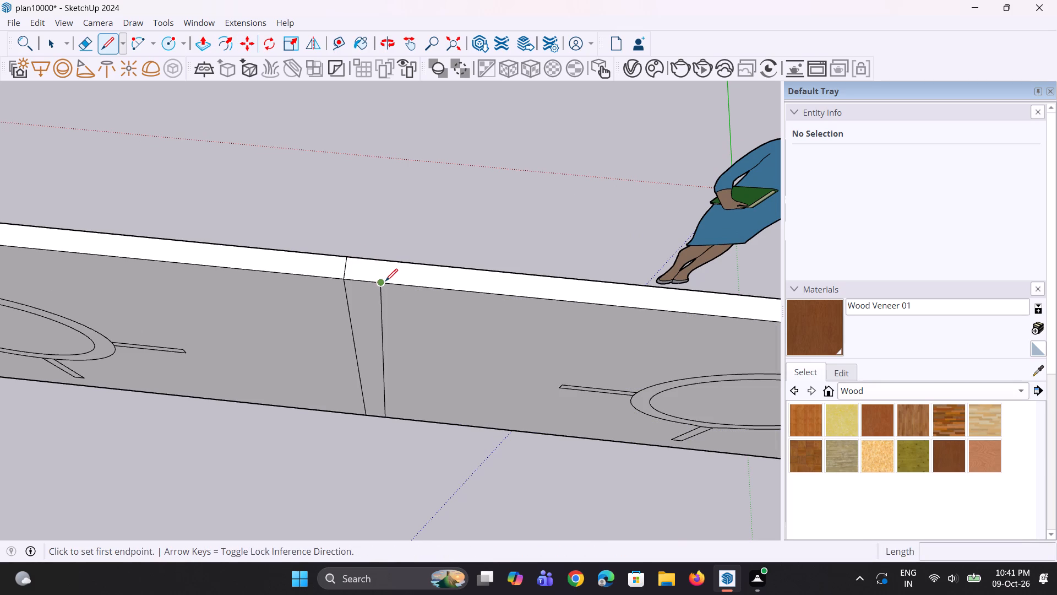
click(385, 281)
click(389, 262)
Push the divider strip between the two ringed panel parts back 2 5/8".
middle_drag(349, 353, 371, 292)
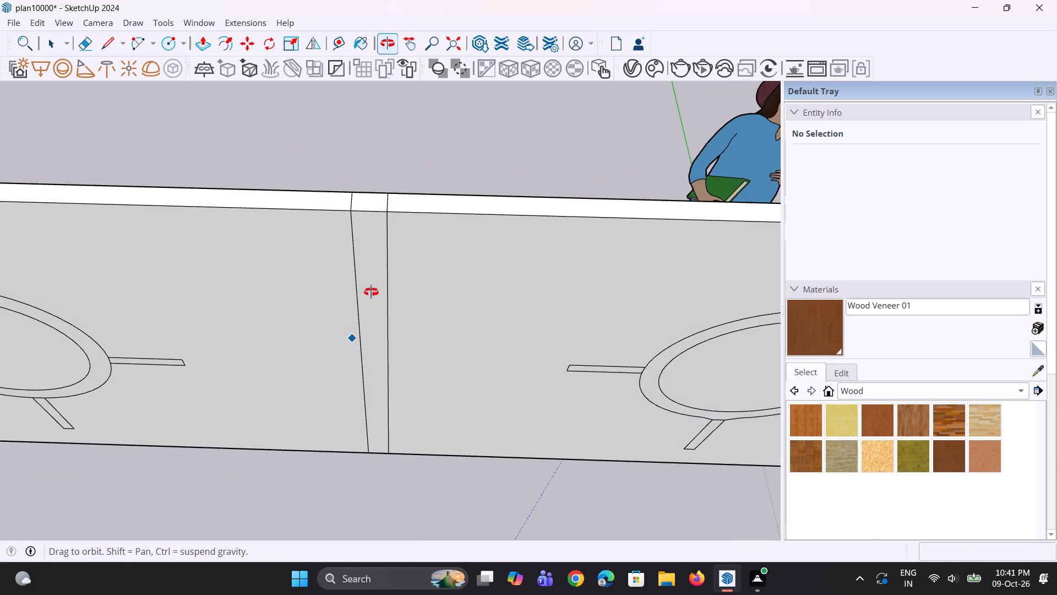
middle_drag(371, 292, 281, 391)
scroll(283, 365, down, 4)
middle_drag(389, 350, 315, 325)
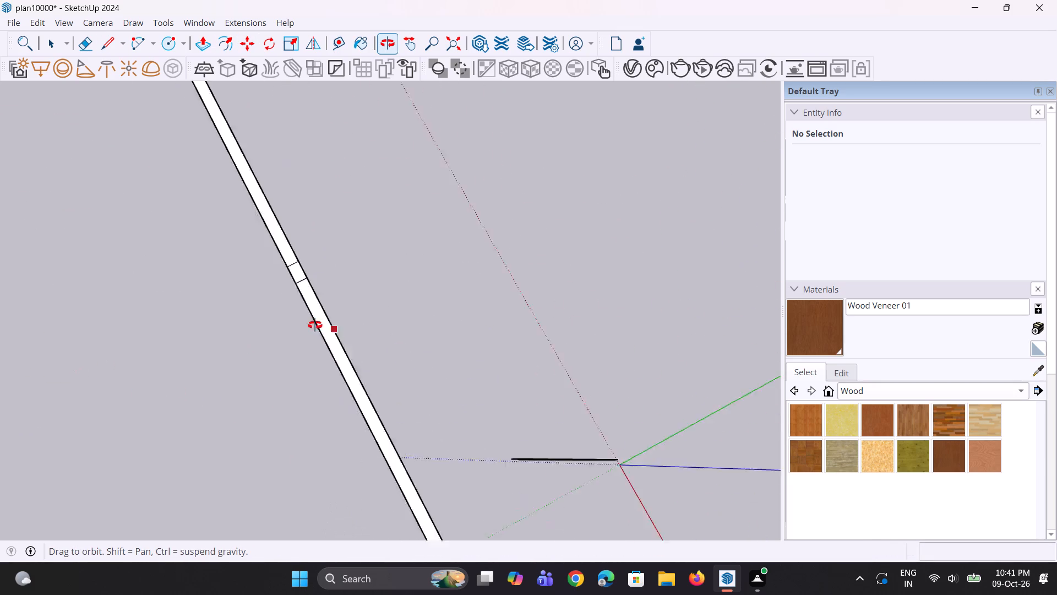
middle_drag(315, 325, 492, 288)
key(p)
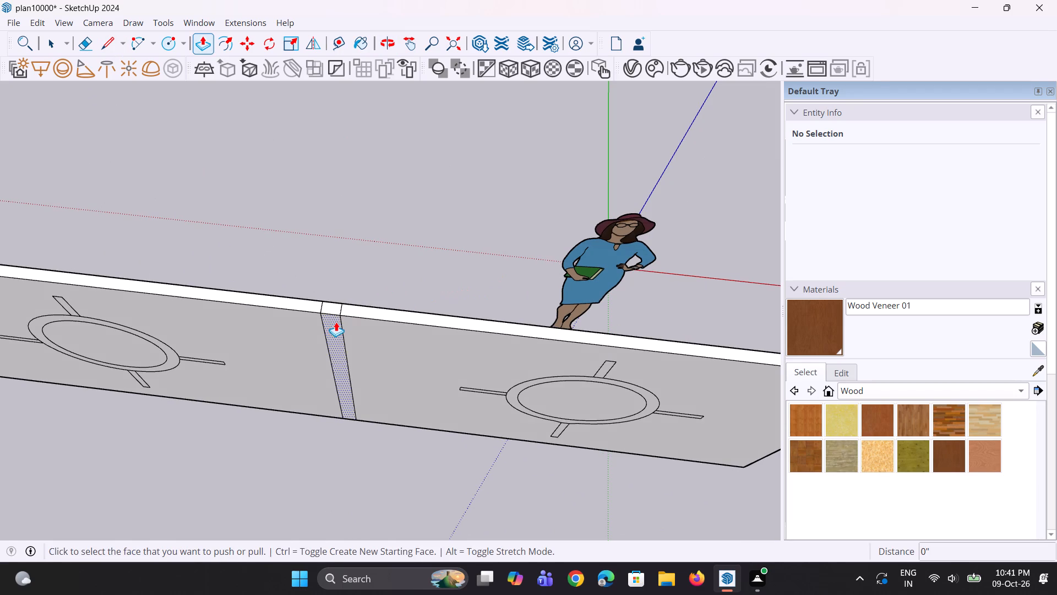
click(336, 322)
click(340, 302)
Push/Pull the circular ring on the left panel part by 1/8", and pull the same ring face outward another 7/16".
middle_drag(356, 301, 384, 282)
scroll(350, 291, down, 9)
middle_drag(325, 337, 372, 237)
middle_drag(342, 339, 342, 252)
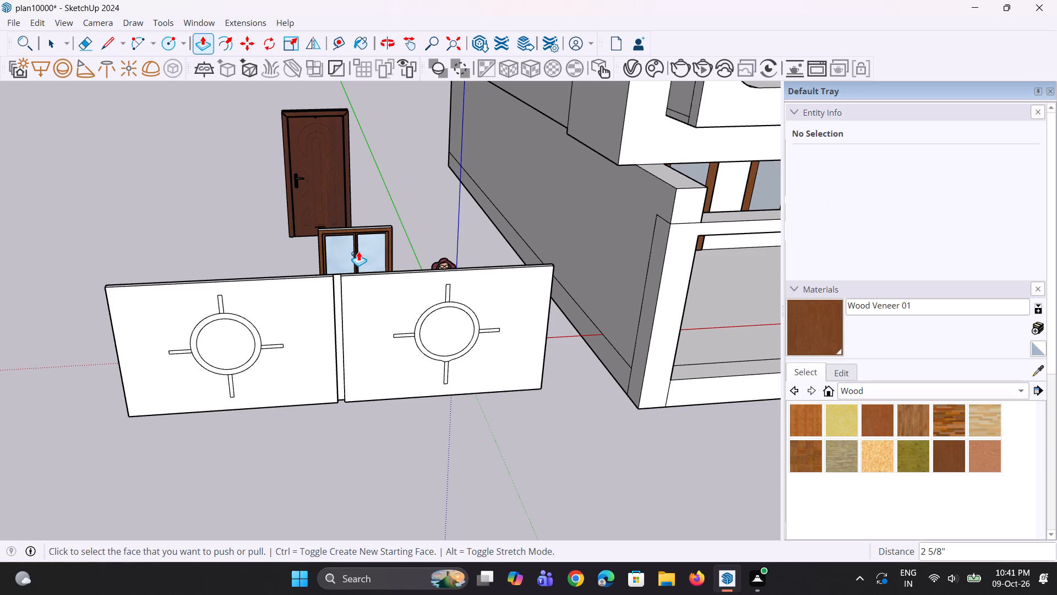
scroll(343, 249, down, 4)
middle_drag(317, 287, 303, 258)
scroll(291, 275, up, 1)
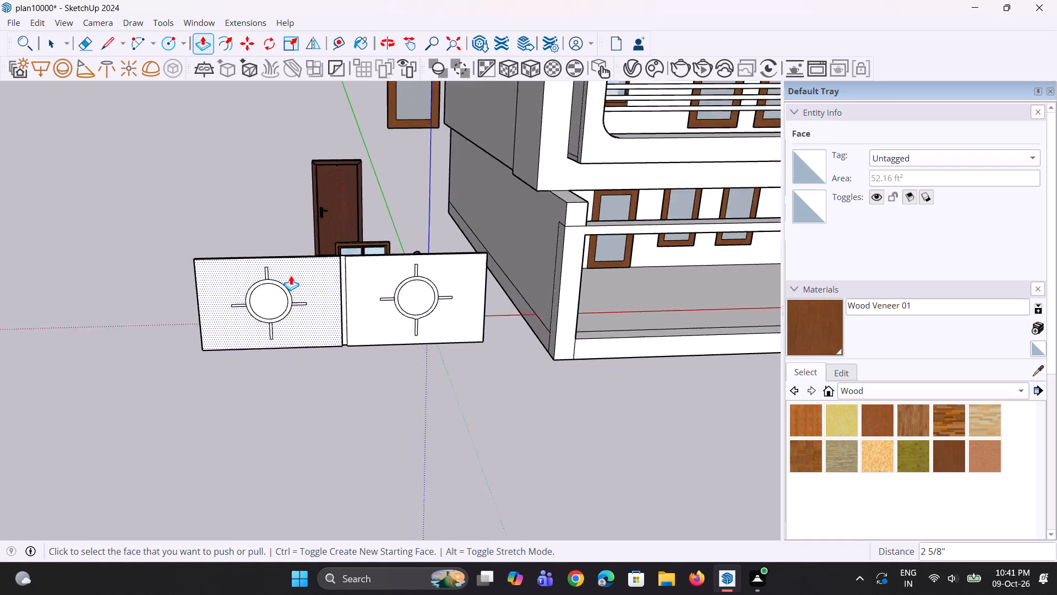
scroll(291, 275, up, 9)
click(279, 301)
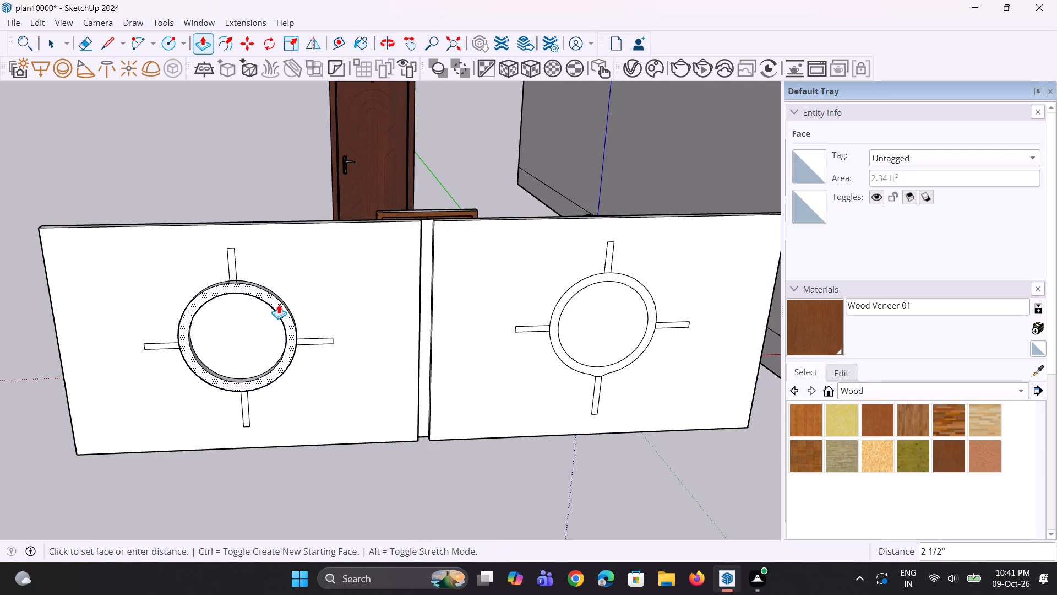
click(280, 301)
middle_drag(138, 324, 255, 343)
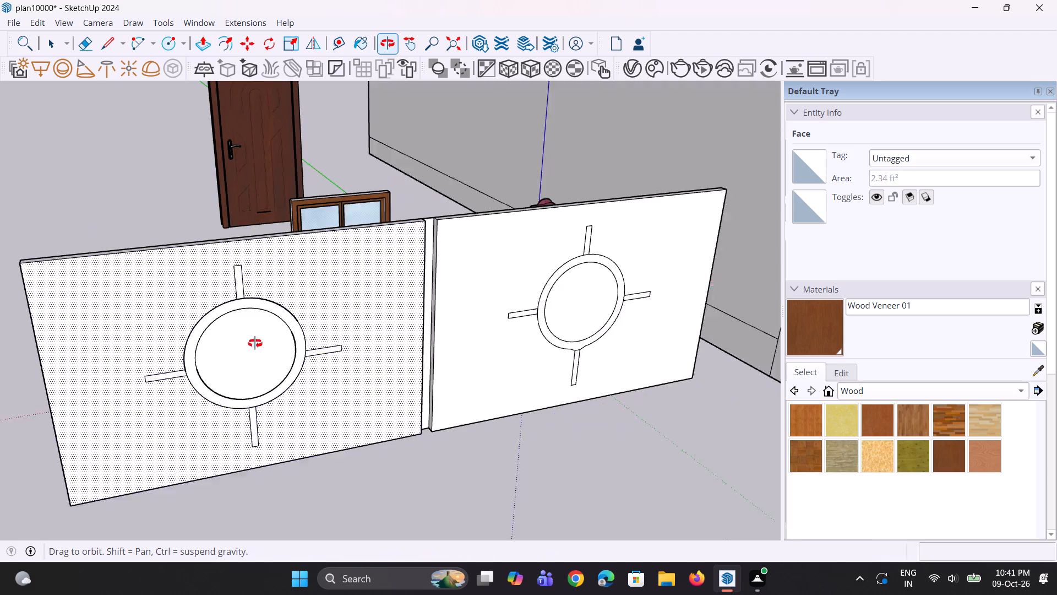
middle_drag(255, 343, 265, 339)
scroll(235, 364, up, 7)
middle_drag(211, 377, 442, 352)
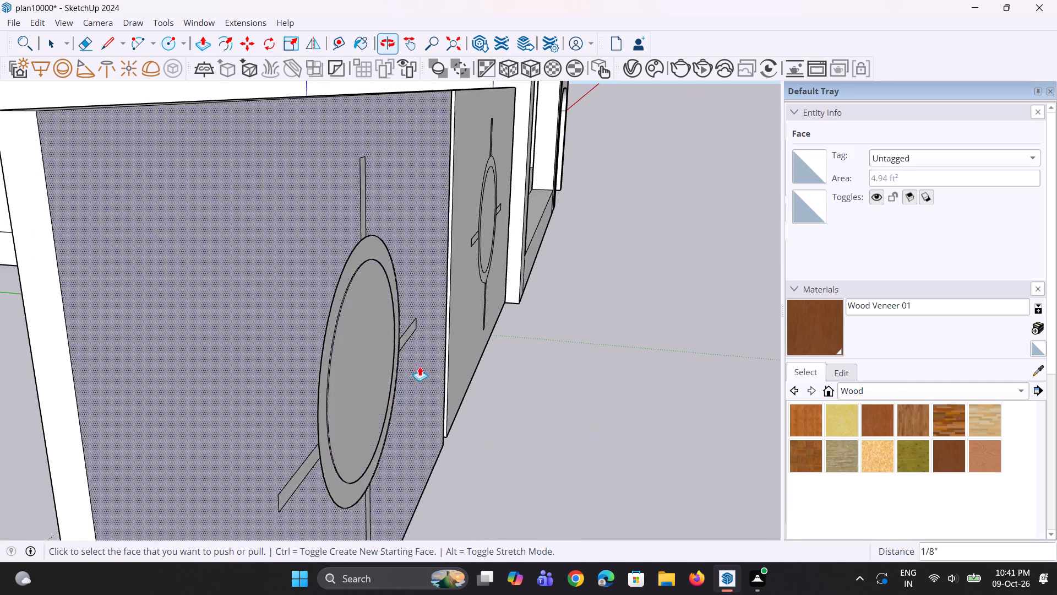
scroll(326, 422, up, 2)
click(324, 429)
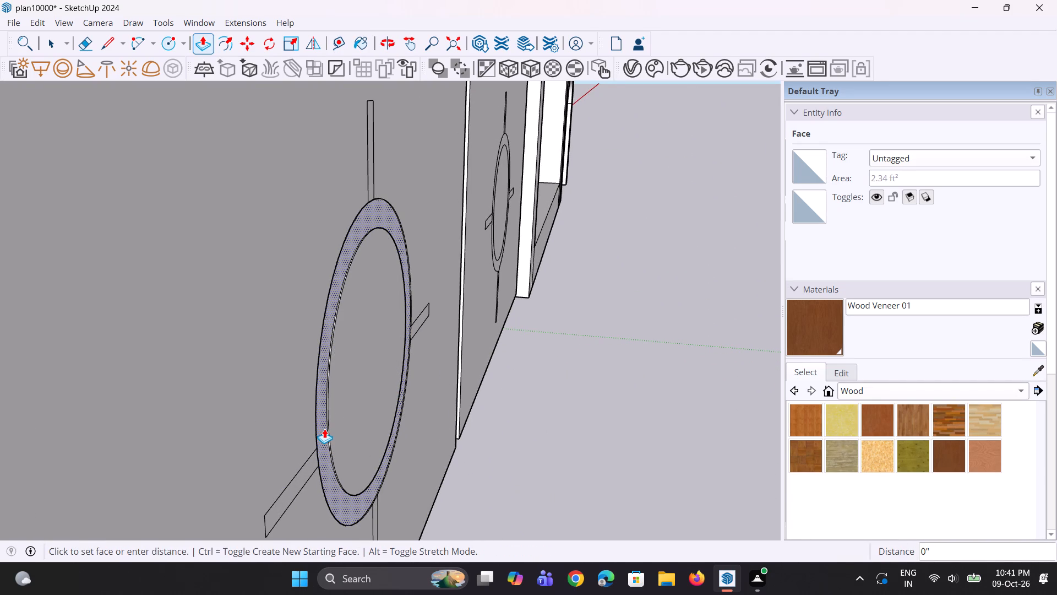
click(328, 429)
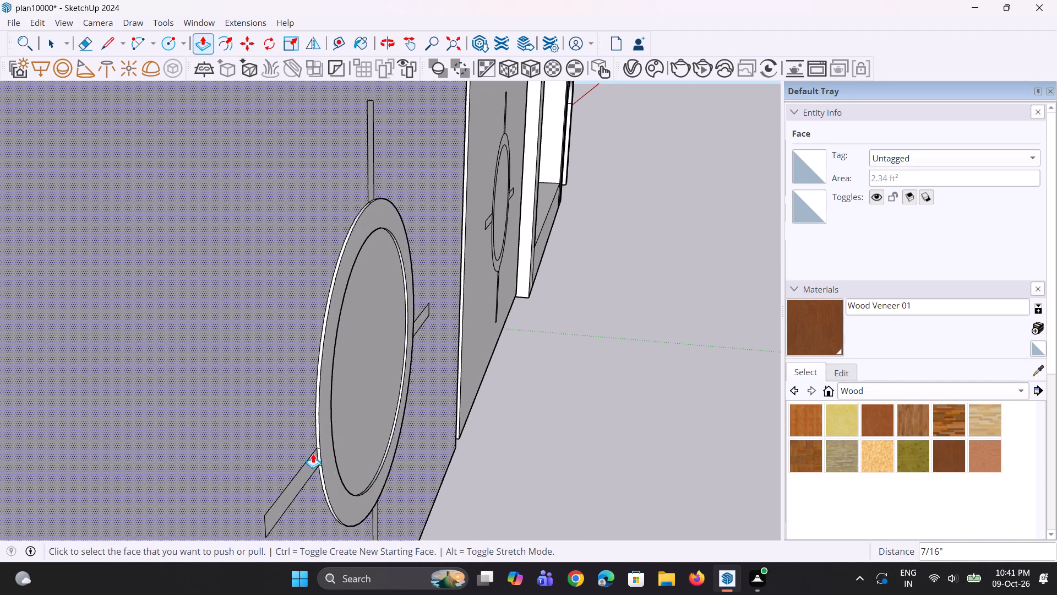
Pull the four bars radiating from the left panel part's ring outward 5/16".
double_click(309, 462)
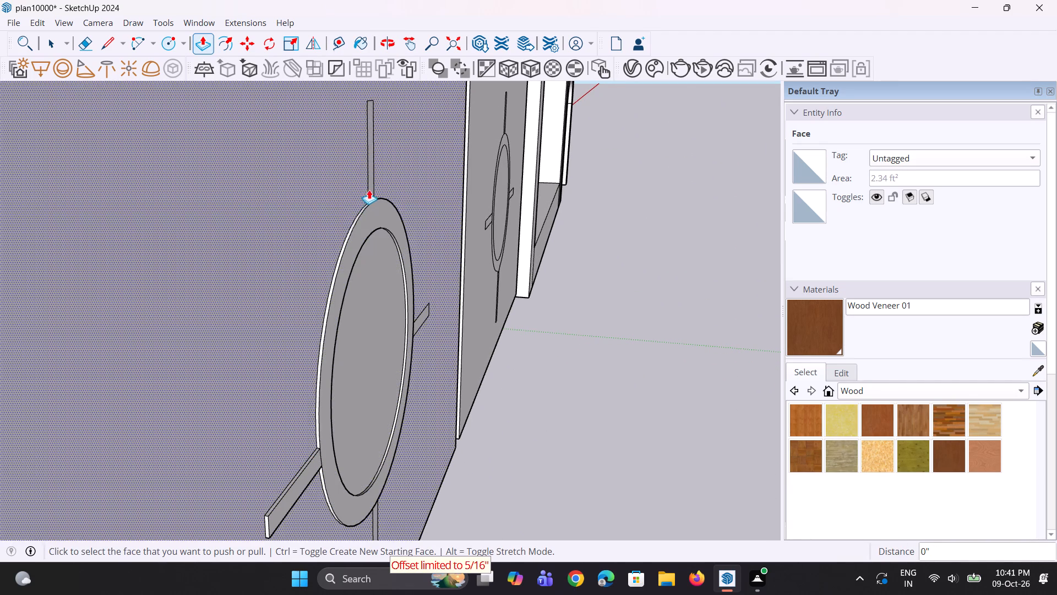
double_click(372, 190)
scroll(428, 289, up, 1)
middle_drag(431, 305, 175, 278)
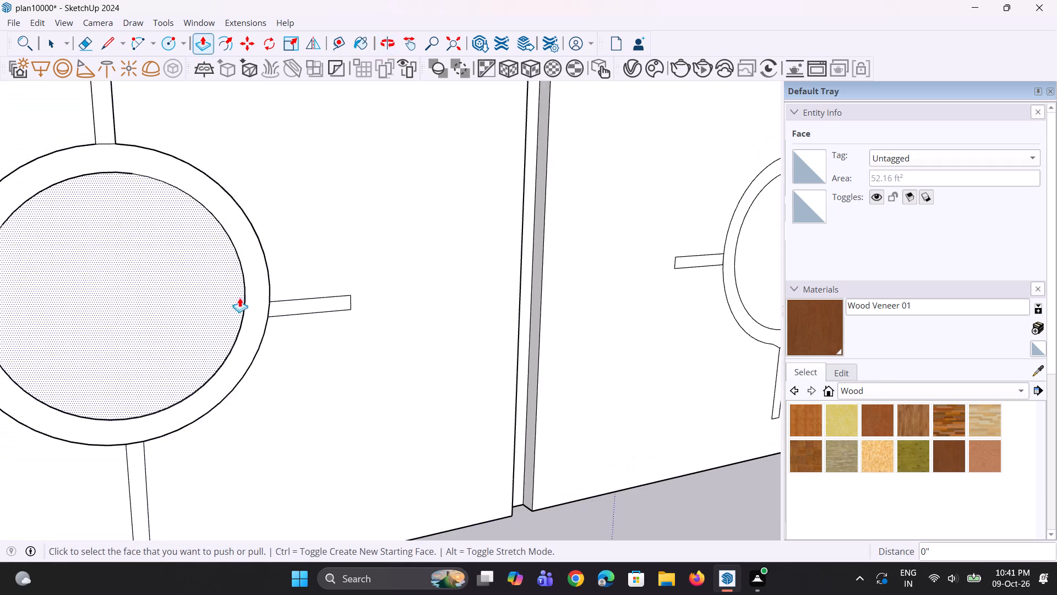
double_click(271, 306)
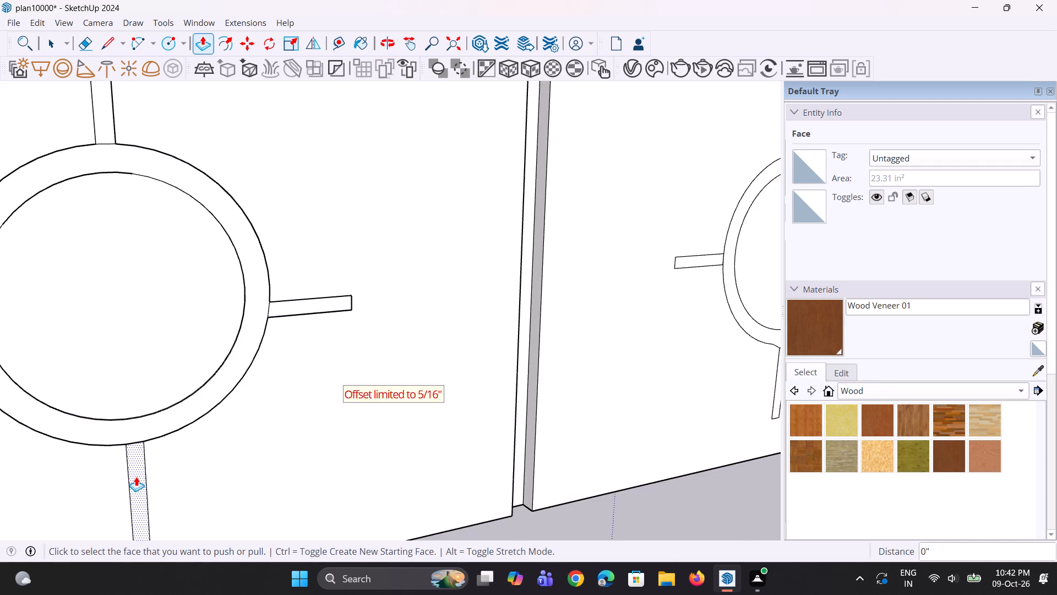
double_click(136, 477)
Pull the circular ring on the right panel part outward, repeating the last push/pull distance.
scroll(172, 409, down, 7)
scroll(518, 310, up, 6)
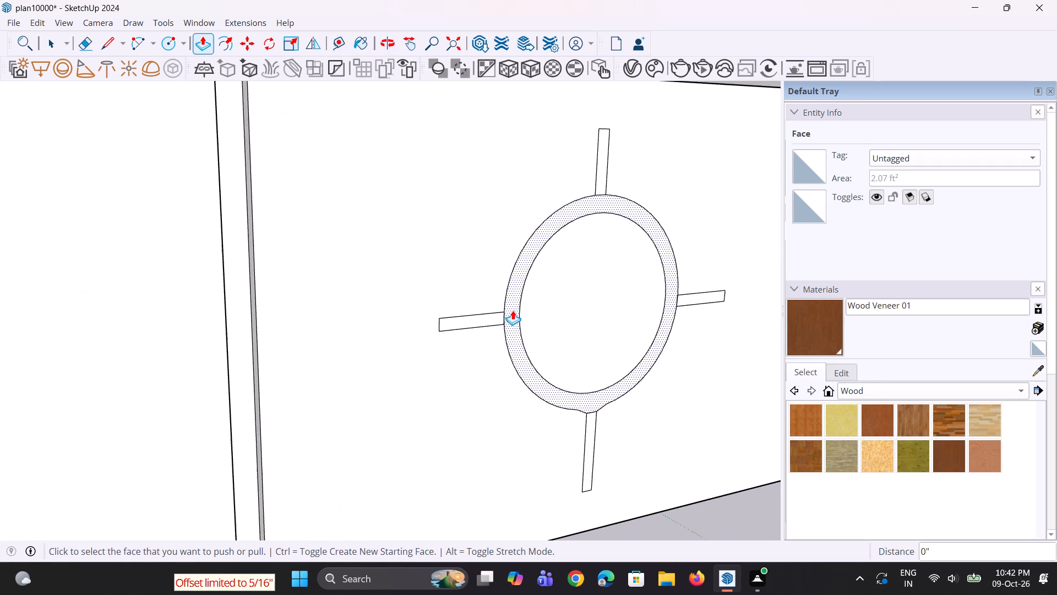
double_click(513, 310)
click(504, 313)
double_click(496, 316)
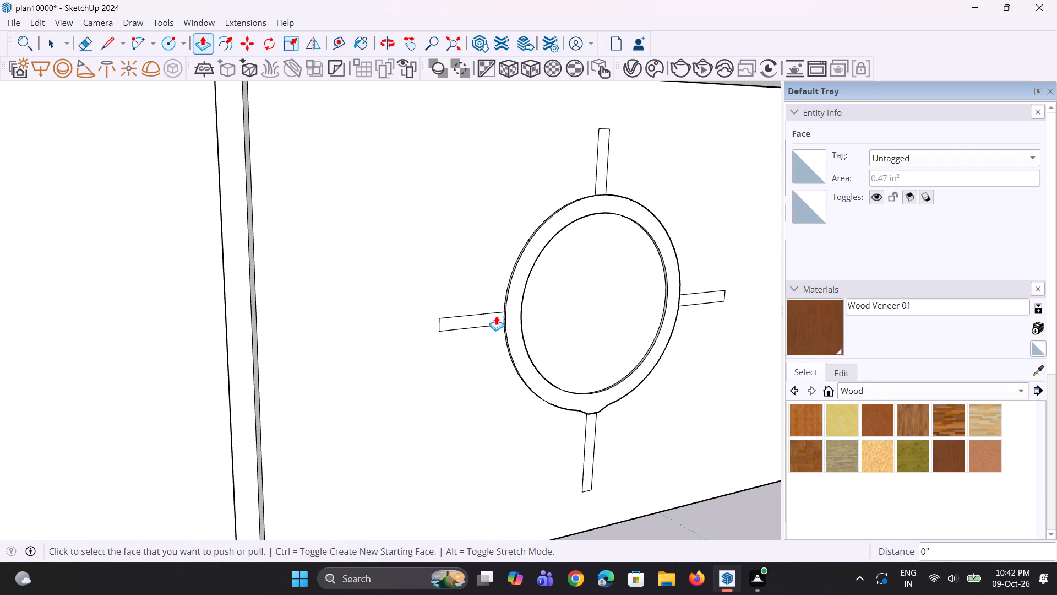
Pull the four bars radiating from the right panel part's ring outward 7/16".
click(454, 318)
click(516, 296)
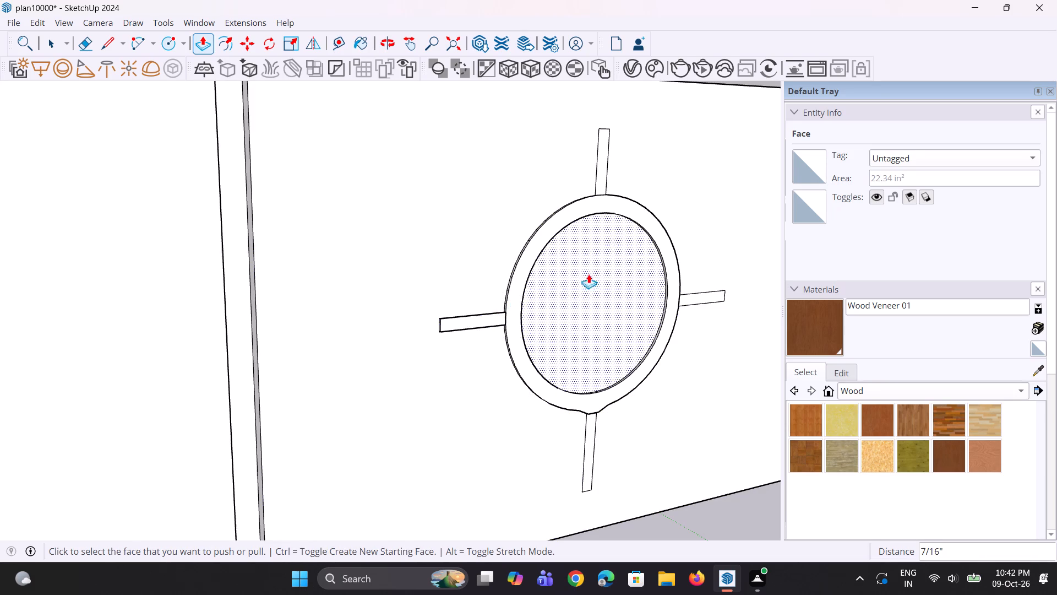
scroll(614, 205, up, 1)
double_click(602, 184)
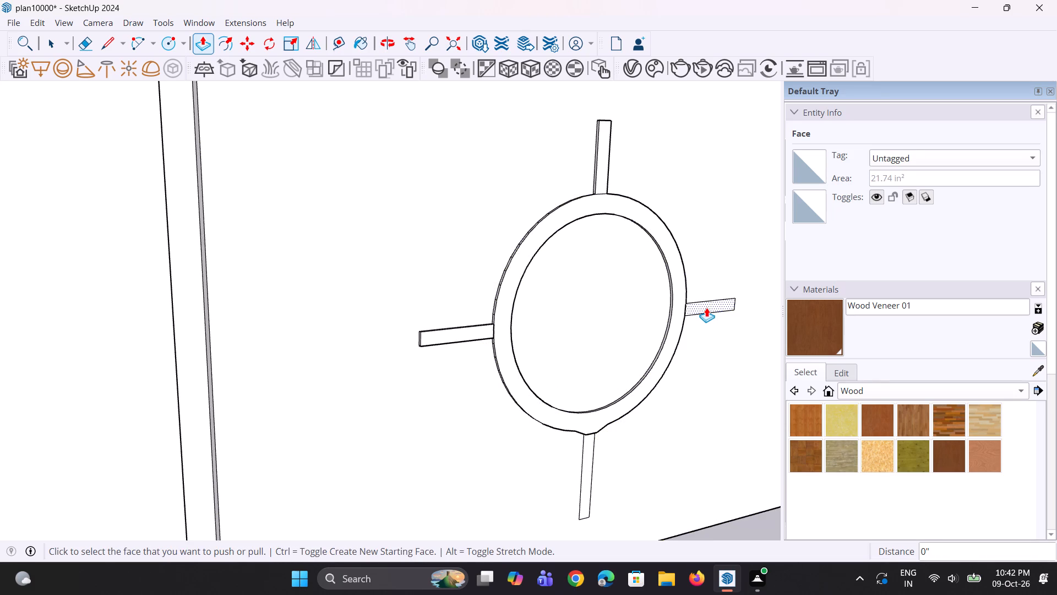
double_click(706, 307)
double_click(585, 461)
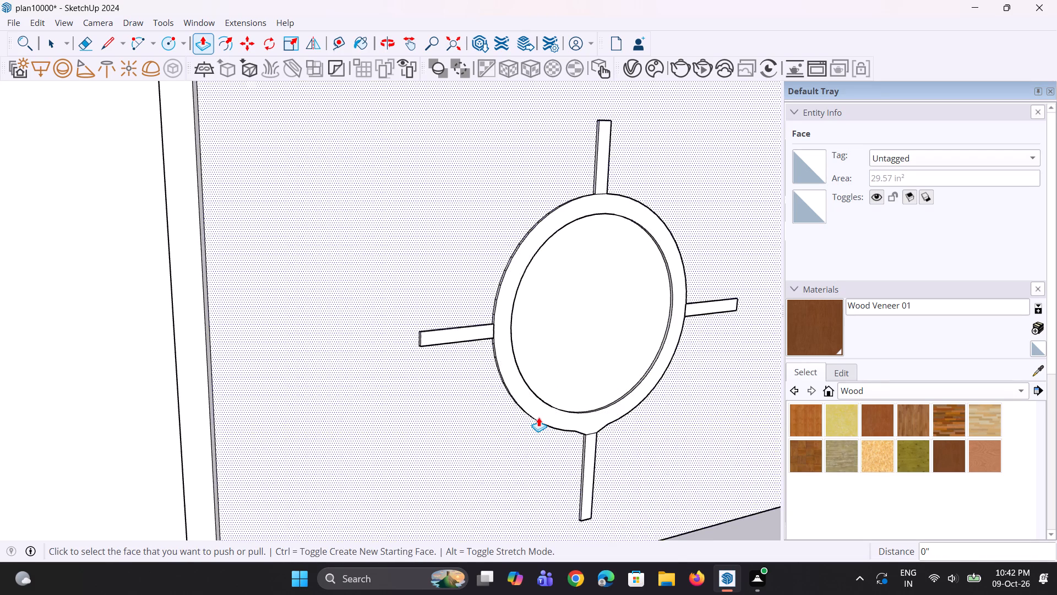
Delete the loose two-pane window standing behind the ringed panel.
scroll(538, 417, down, 9)
middle_drag(562, 392, 373, 393)
scroll(391, 388, down, 5)
middle_drag(398, 390, 472, 380)
key(space)
click(392, 261)
middle_drag(396, 284, 351, 508)
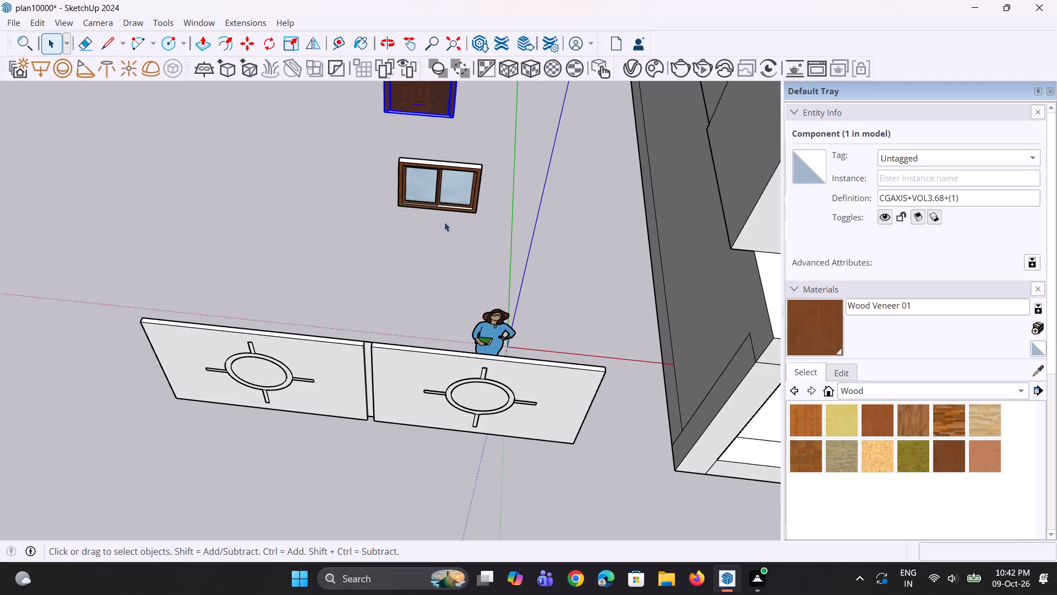
click(441, 205)
scroll(461, 183, down, 4)
middle_drag(474, 201, 492, 180)
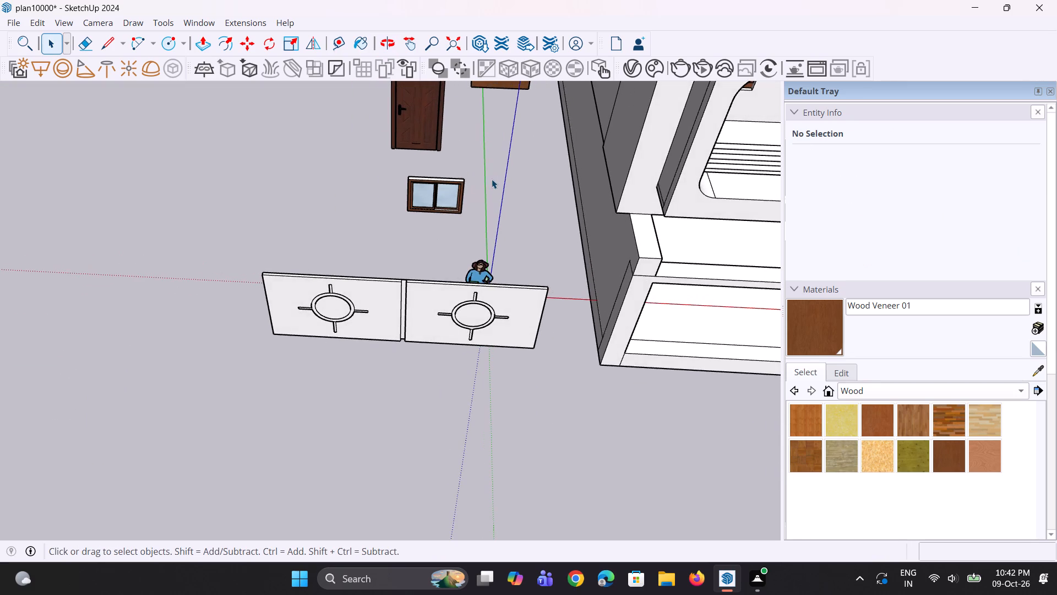
scroll(480, 182, down, 3)
middle_drag(479, 180, 480, 171)
click(446, 197)
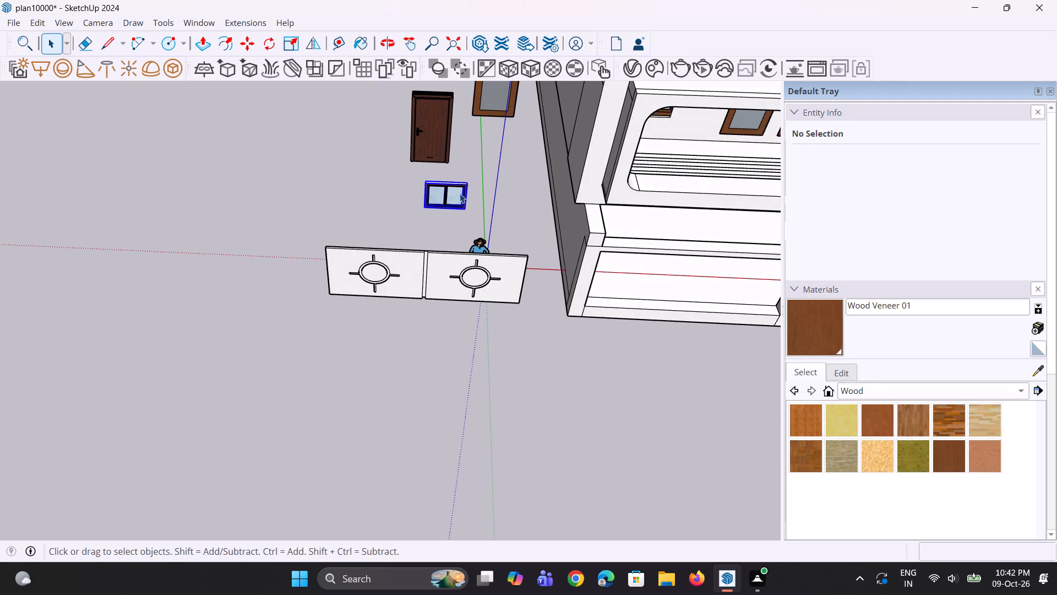
key(Delete)
drag(407, 170, 418, 182)
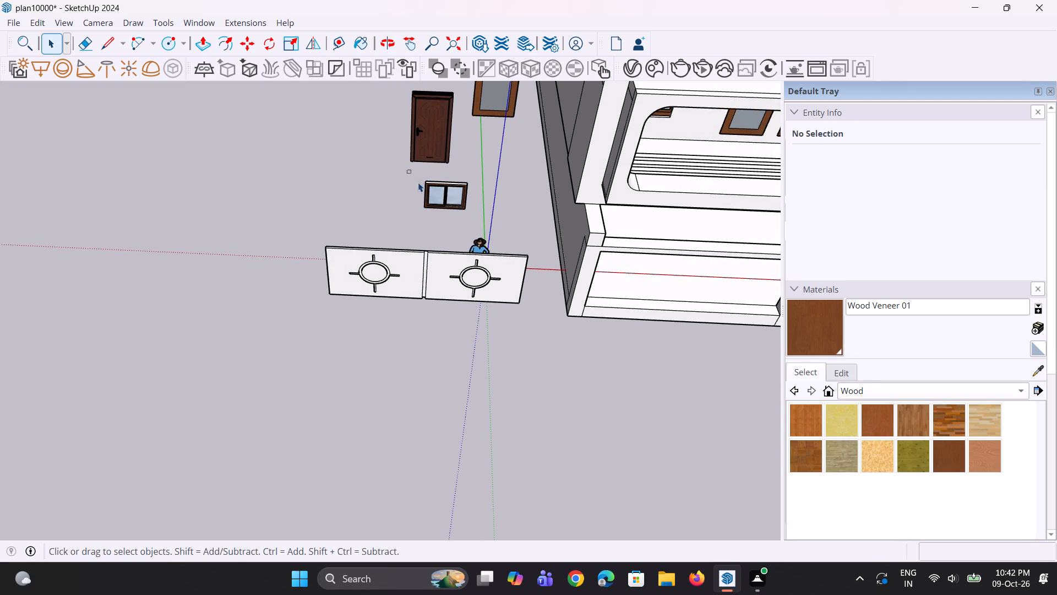
drag(418, 182, 491, 218)
key(Delete)
Delete the loose wooden door standing behind the ringed panel.
click(419, 123)
key(Delete)
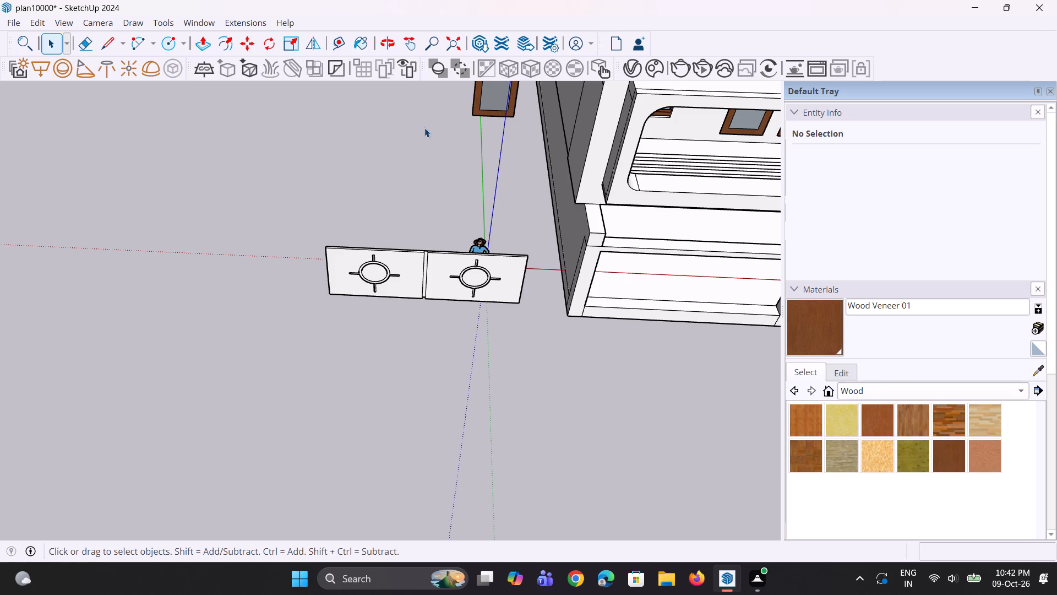
Delete the loose tall single-pane window standing beside the house, including any overlapping copy.
click(493, 101)
key(Delete)
scroll(473, 161, down, 8)
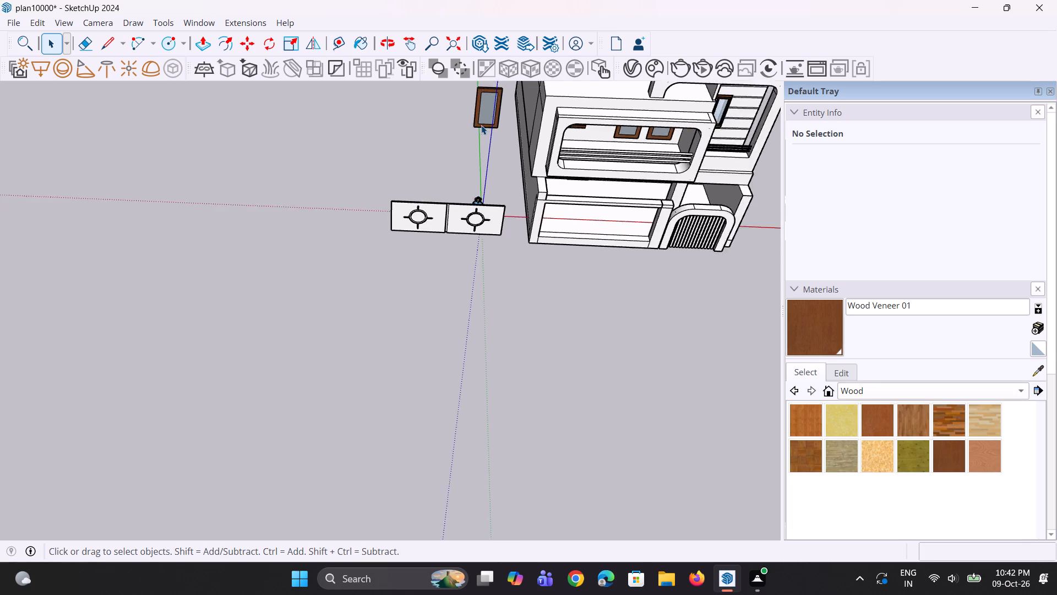
scroll(481, 125, down, 2)
middle_drag(487, 125, 499, 100)
scroll(489, 100, up, 3)
drag(453, 91, 482, 148)
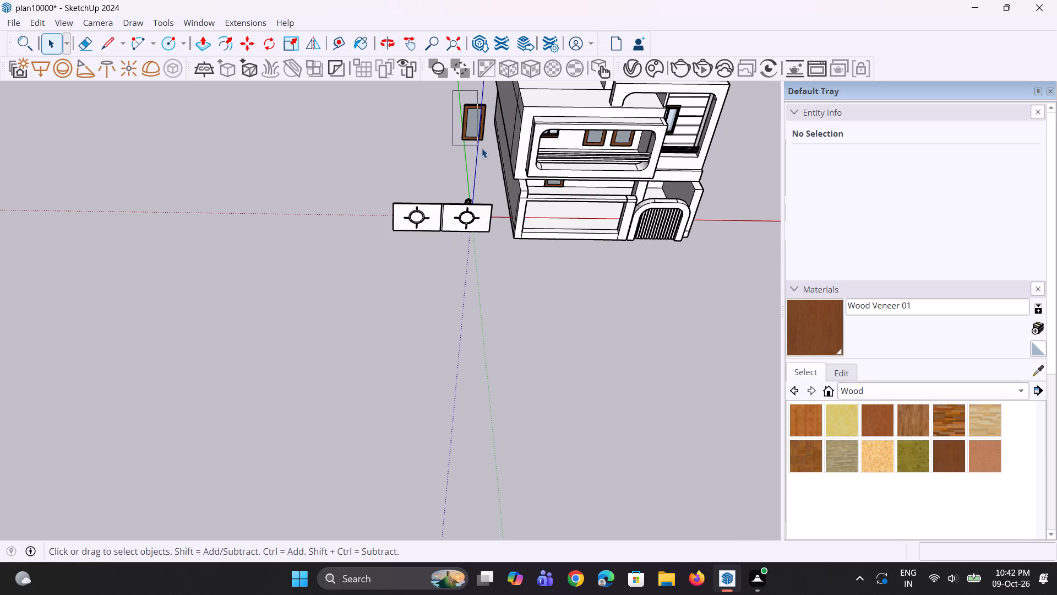
drag(482, 148, 489, 158)
key(Delete)
Delete the standing human scale figure between the ringed panel and the house.
middle_drag(491, 182, 456, 232)
middle_drag(466, 229, 470, 208)
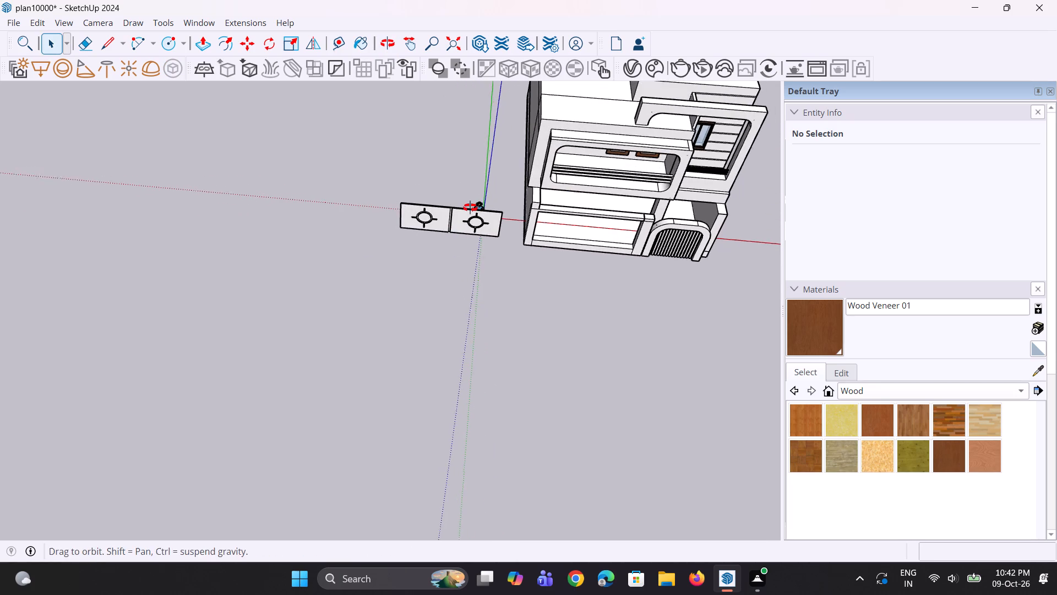
middle_drag(470, 208, 462, 195)
drag(373, 172, 516, 289)
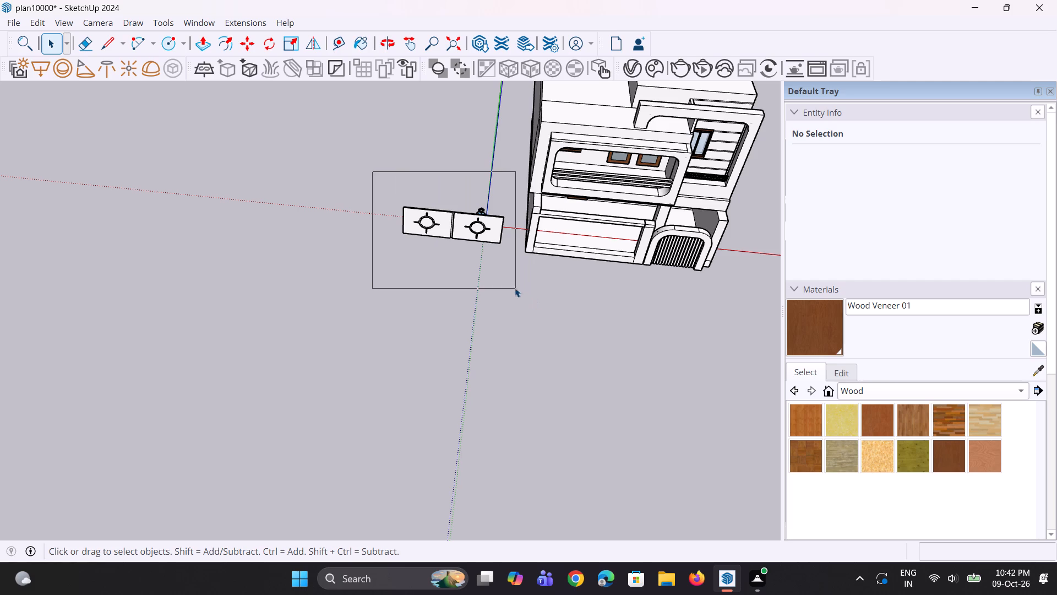
middle_drag(498, 247, 880, 264)
scroll(132, 278, up, 1)
middle_drag(133, 278, 359, 273)
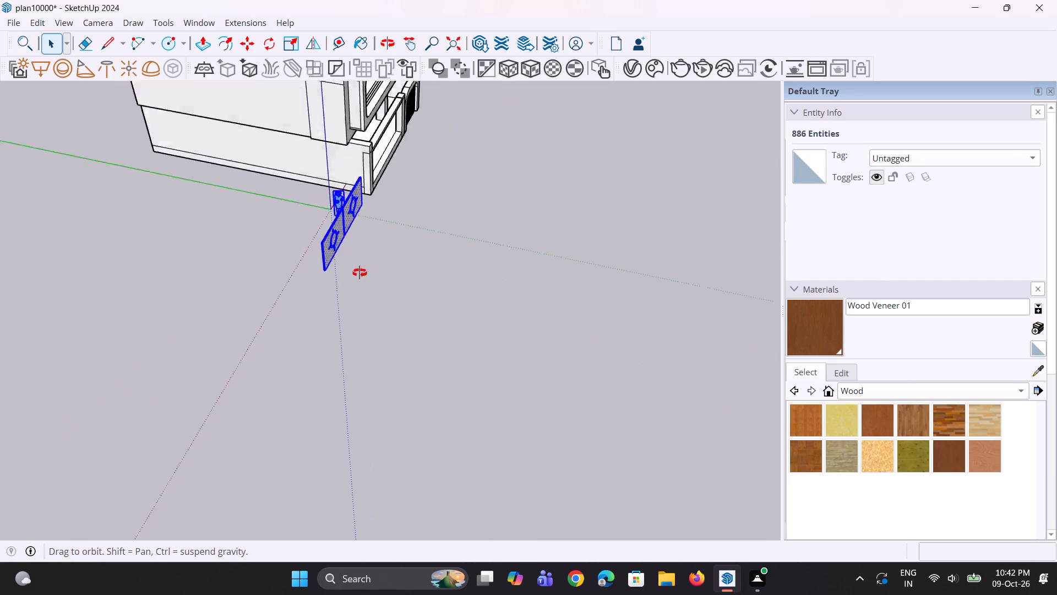
middle_drag(359, 273, 383, 259)
scroll(356, 257, up, 2)
click(299, 278)
click(302, 228)
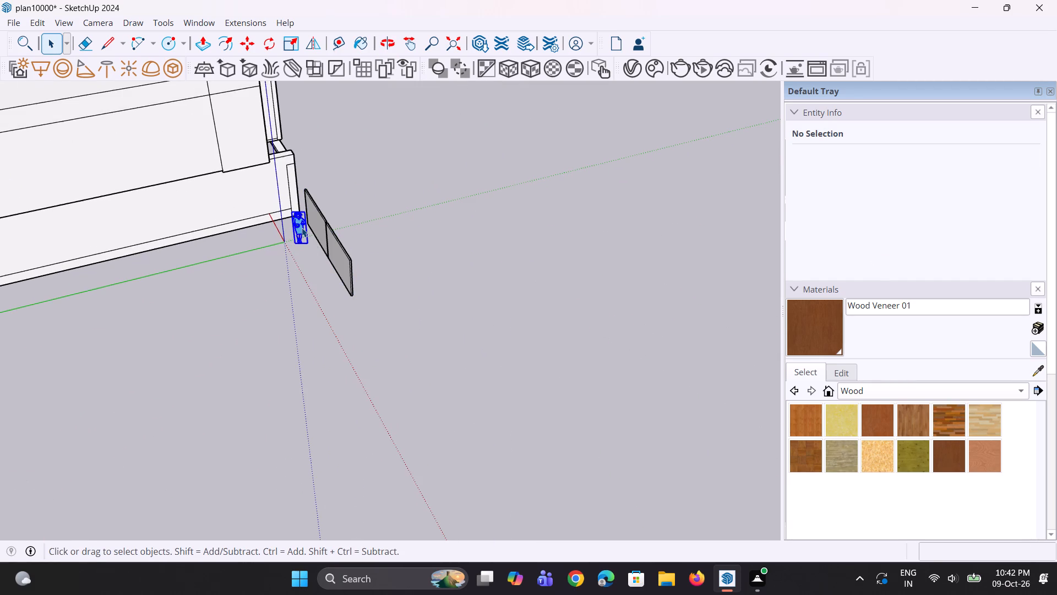
key(Delete)
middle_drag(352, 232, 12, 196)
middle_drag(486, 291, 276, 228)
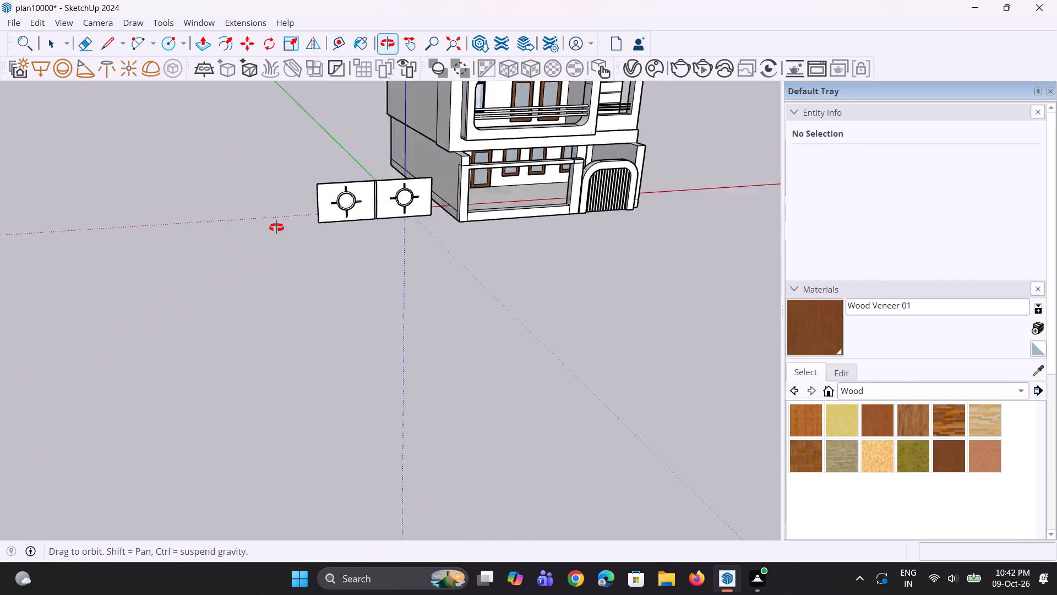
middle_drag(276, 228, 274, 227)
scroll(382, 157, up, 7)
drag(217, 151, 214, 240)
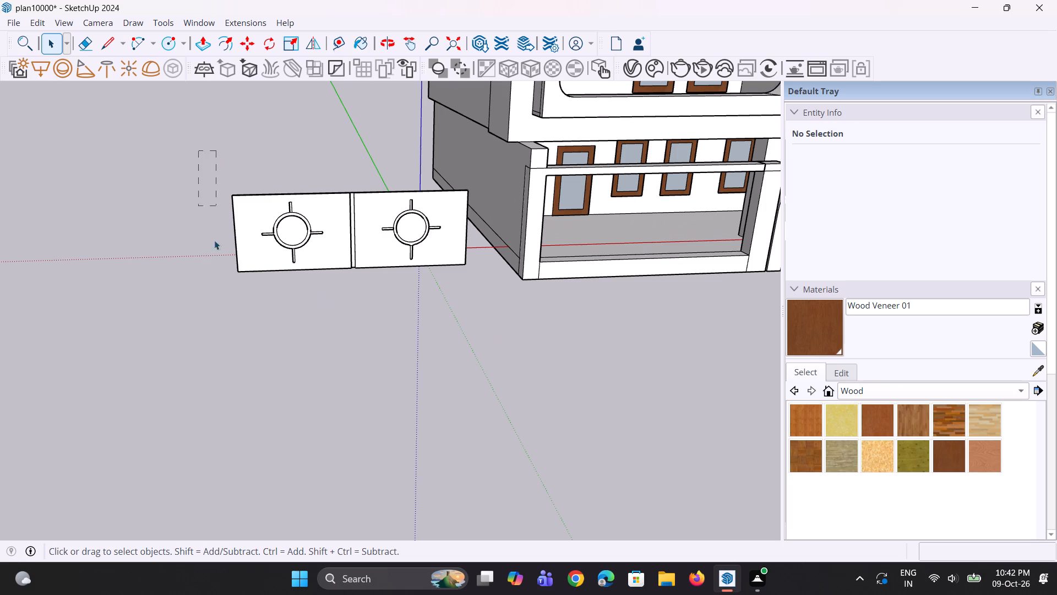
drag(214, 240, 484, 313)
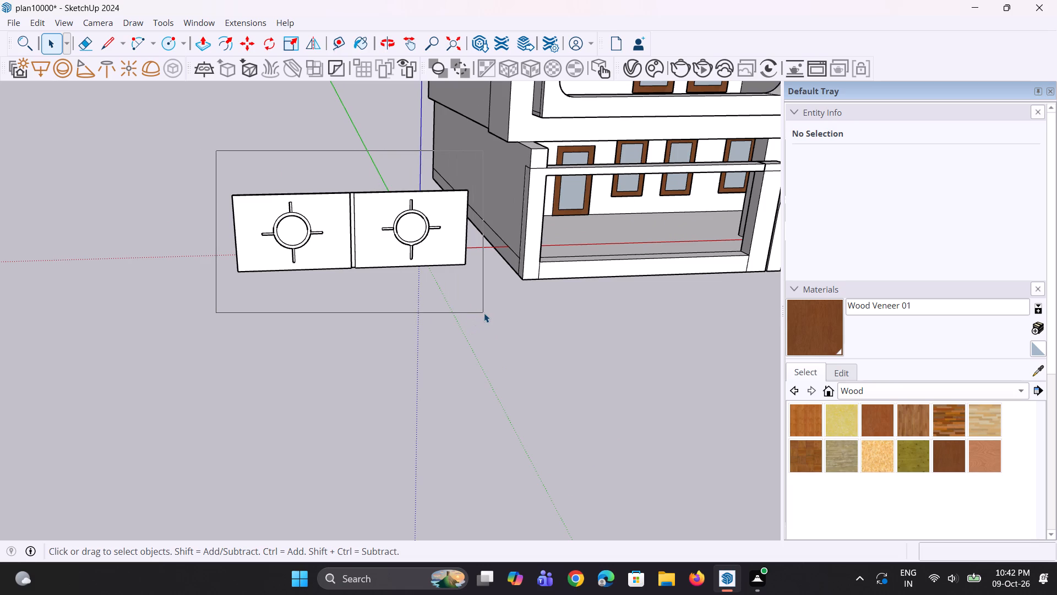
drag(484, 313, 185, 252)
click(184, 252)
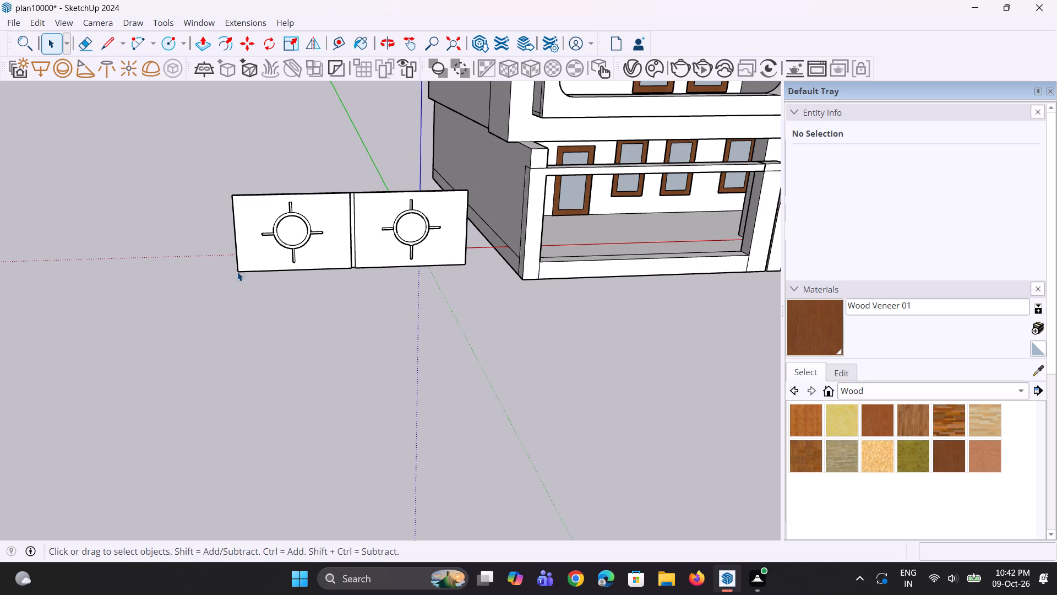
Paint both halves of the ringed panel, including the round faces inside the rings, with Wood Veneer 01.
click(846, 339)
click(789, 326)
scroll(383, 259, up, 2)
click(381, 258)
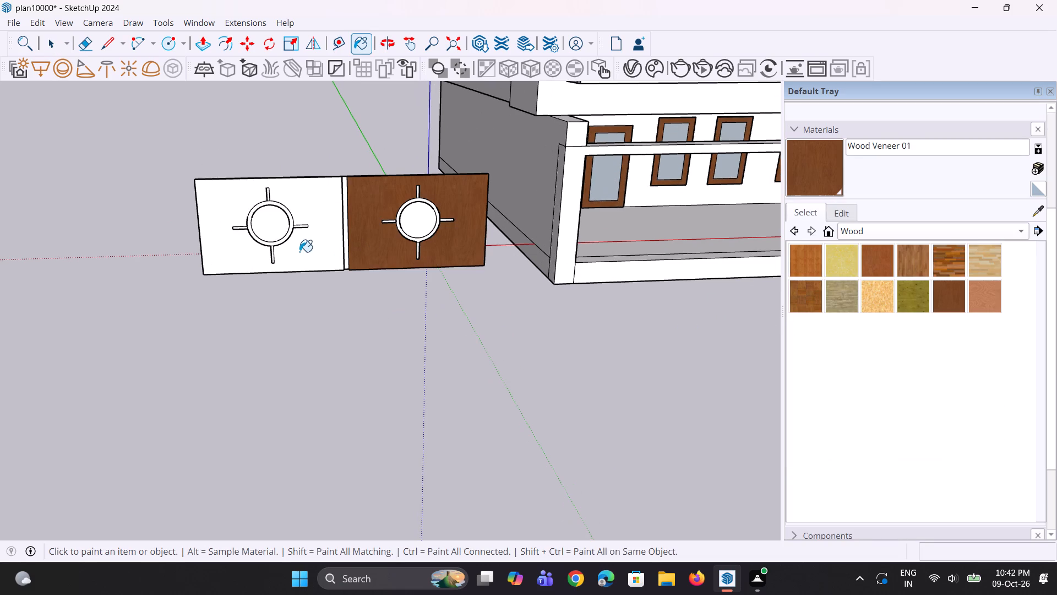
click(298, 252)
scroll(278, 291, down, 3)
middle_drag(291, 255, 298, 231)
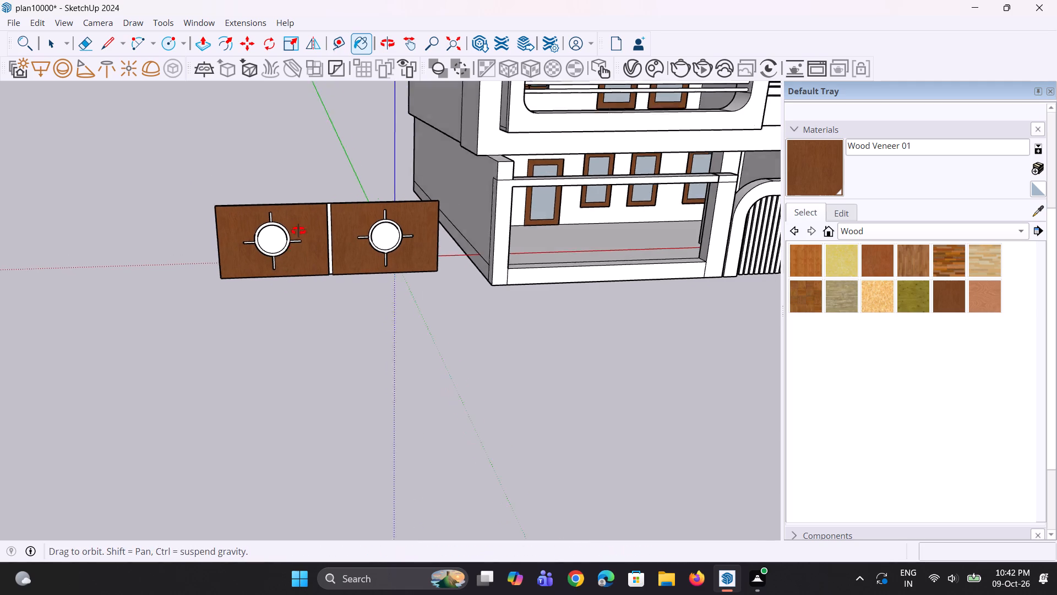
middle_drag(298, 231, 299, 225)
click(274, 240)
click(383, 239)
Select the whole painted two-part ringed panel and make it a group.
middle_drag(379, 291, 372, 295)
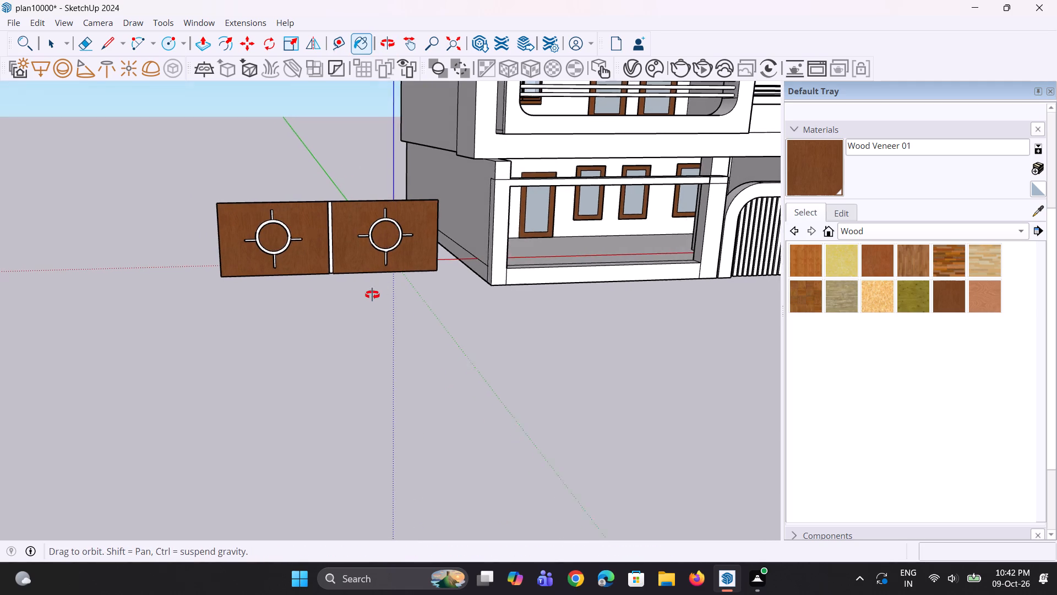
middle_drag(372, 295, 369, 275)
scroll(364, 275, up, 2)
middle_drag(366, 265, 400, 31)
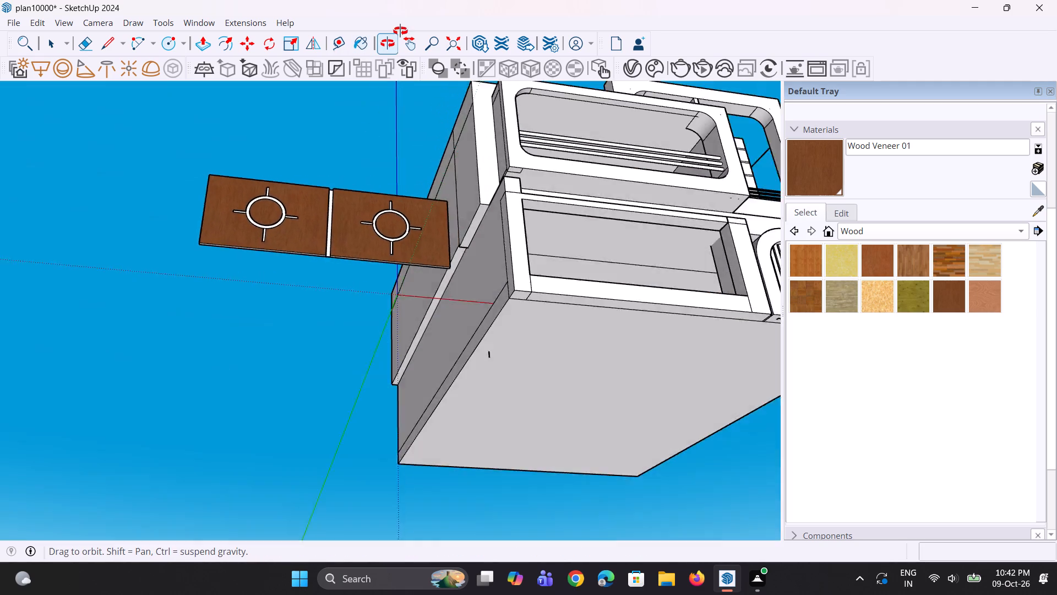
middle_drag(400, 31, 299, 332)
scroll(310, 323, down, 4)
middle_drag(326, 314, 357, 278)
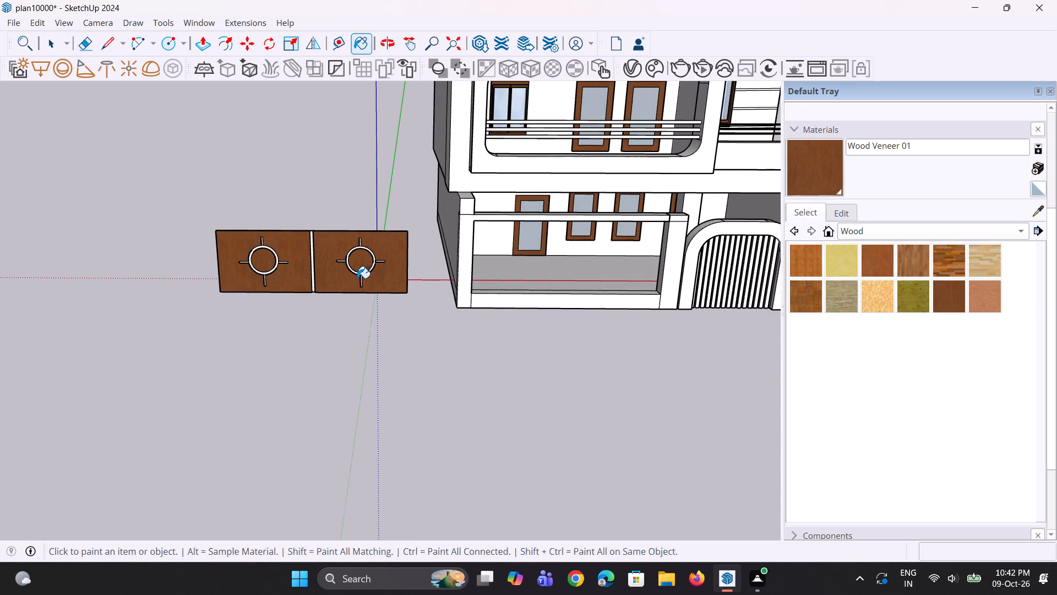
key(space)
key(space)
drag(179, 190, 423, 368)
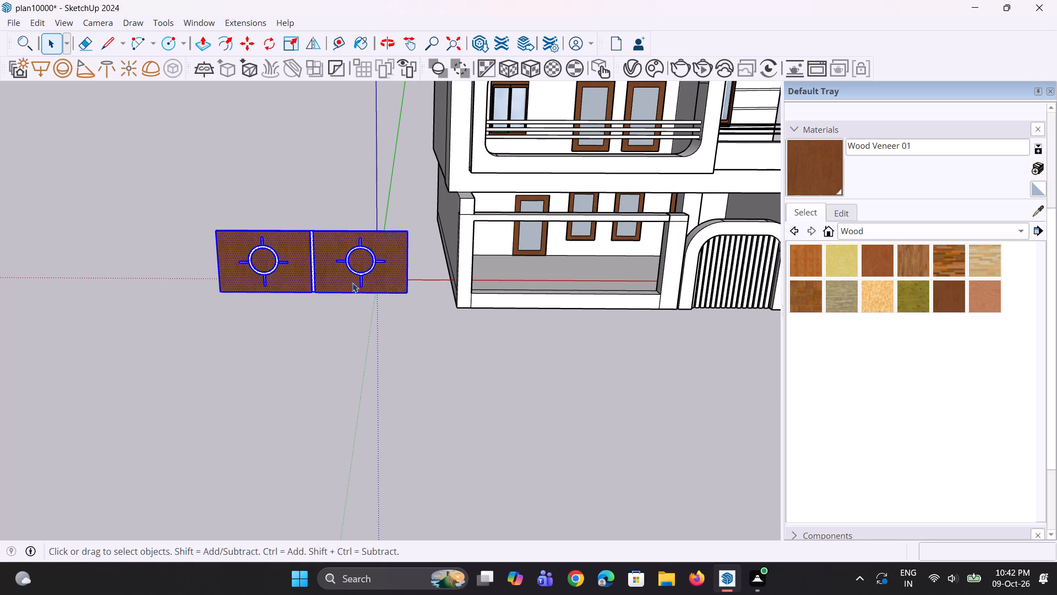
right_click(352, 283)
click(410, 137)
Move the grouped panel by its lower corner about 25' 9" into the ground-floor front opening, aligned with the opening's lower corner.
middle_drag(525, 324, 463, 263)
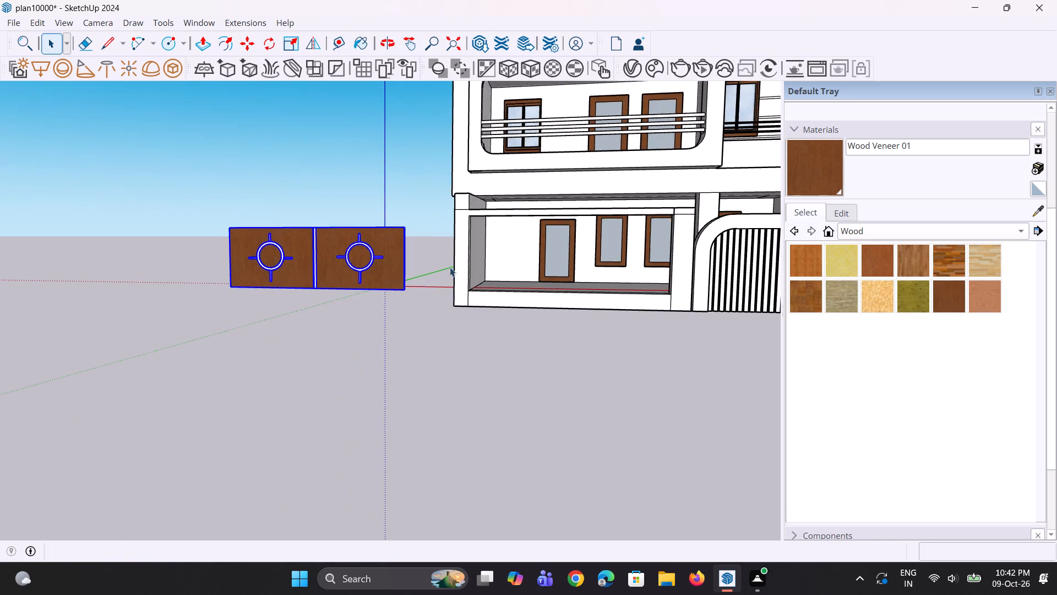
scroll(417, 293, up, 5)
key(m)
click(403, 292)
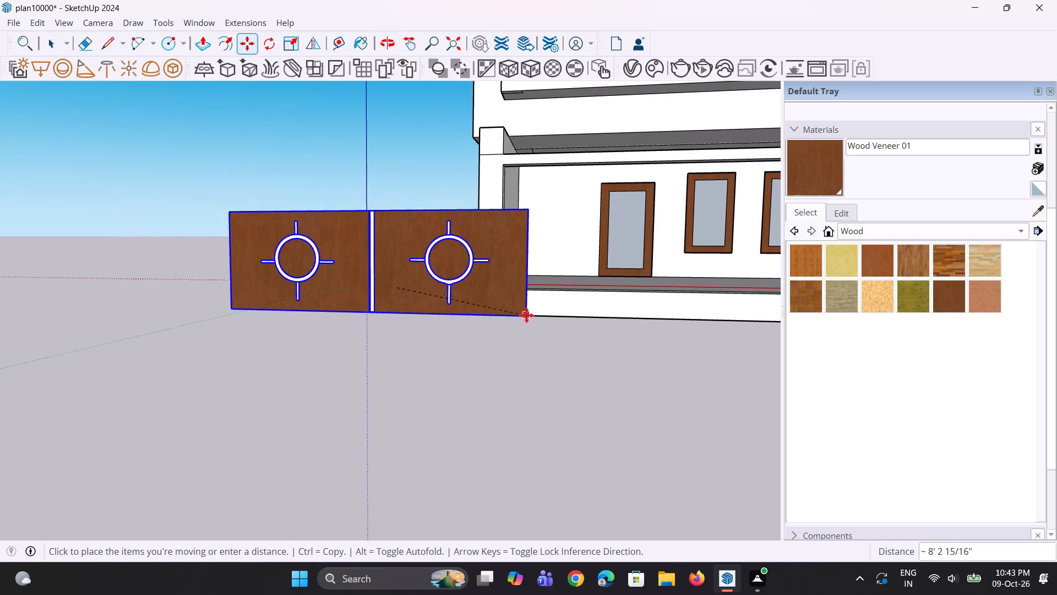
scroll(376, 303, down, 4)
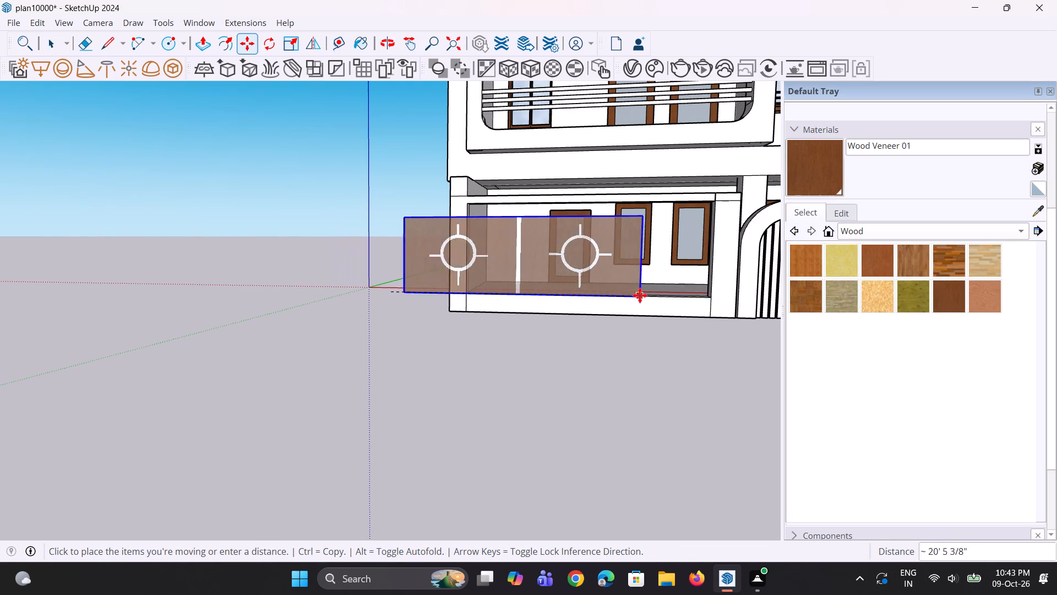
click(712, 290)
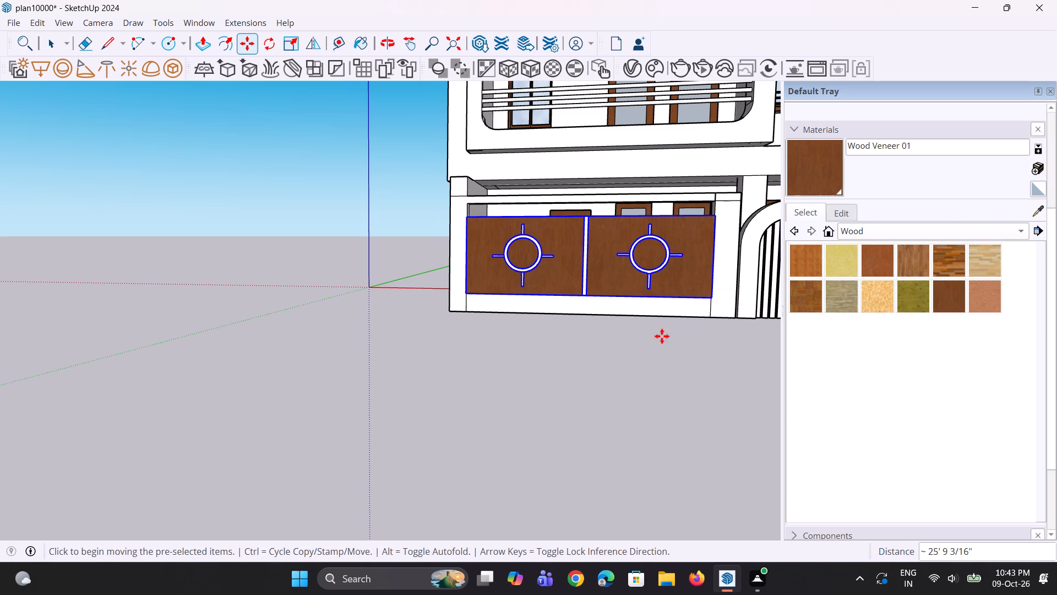
Examine the panel's fit in the ground-floor opening and its look against the whole facade from several angles.
middle_drag(658, 355, 748, 467)
scroll(499, 326, up, 5)
middle_drag(702, 303, 678, 245)
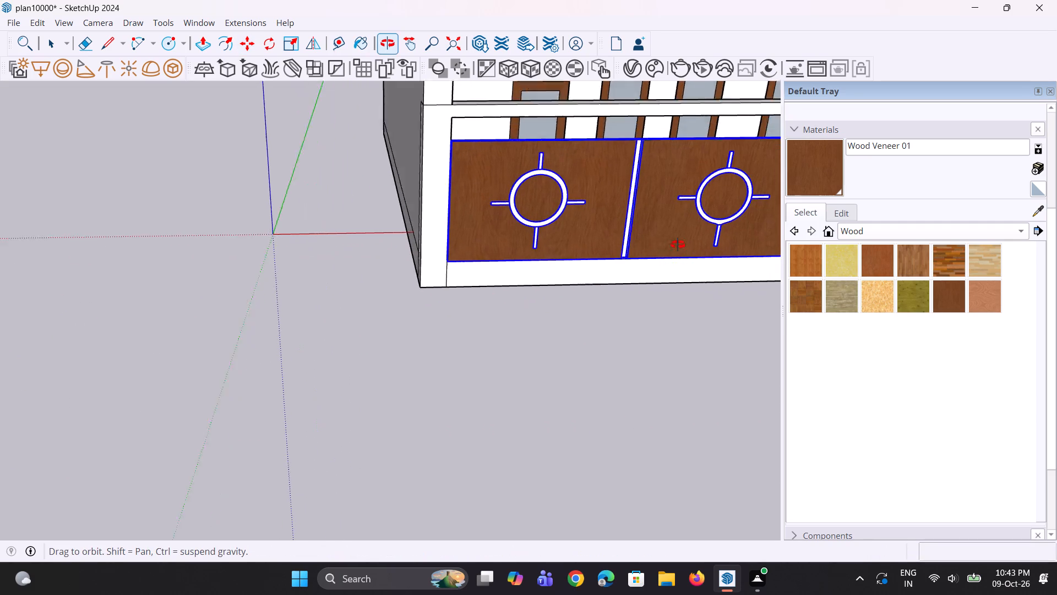
middle_drag(678, 245, 580, 202)
scroll(561, 334, down, 19)
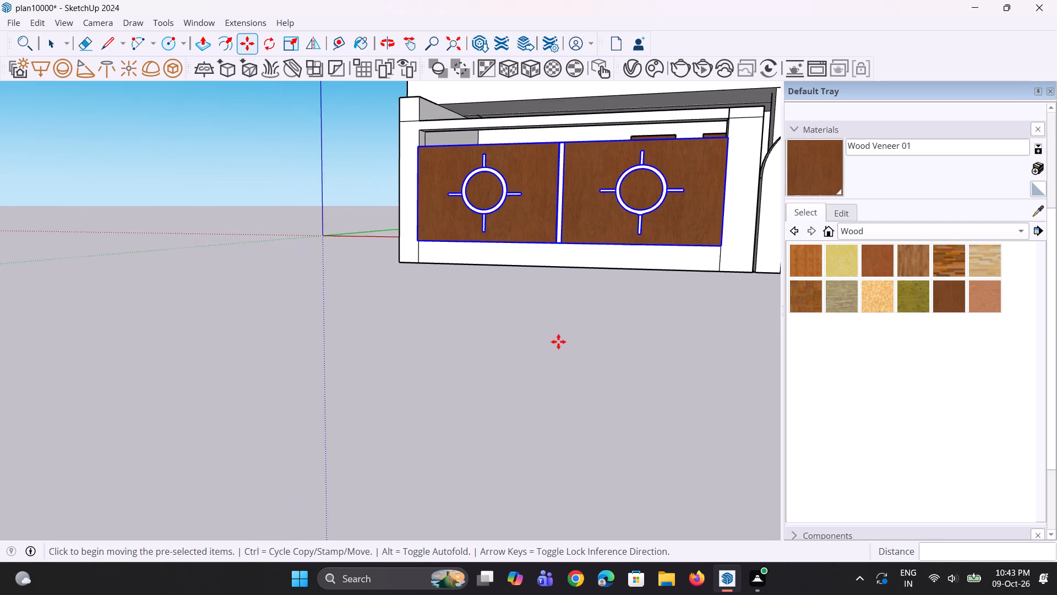
scroll(558, 342, down, 20)
scroll(542, 353, down, 4)
middle_drag(532, 181, 543, 175)
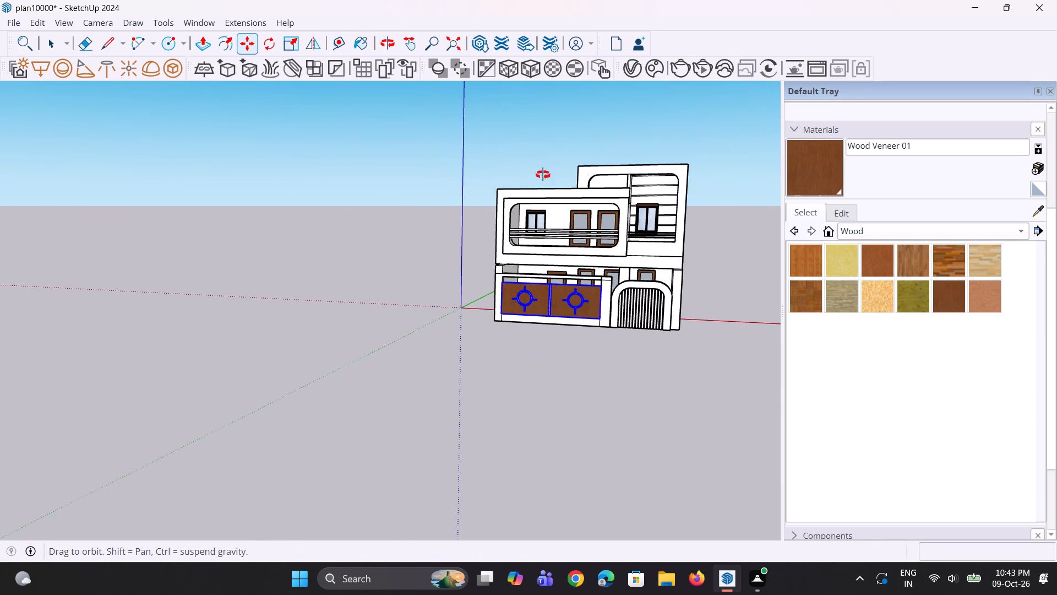
middle_drag(543, 175, 602, 124)
scroll(555, 239, up, 4)
middle_drag(555, 239, 640, 216)
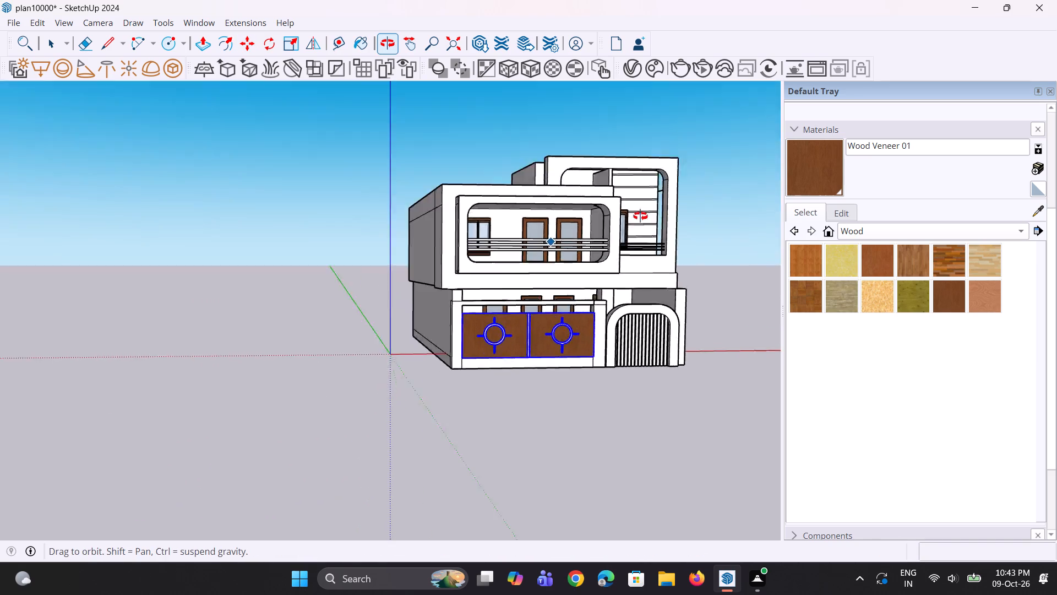
middle_drag(640, 216, 609, 316)
scroll(585, 257, up, 7)
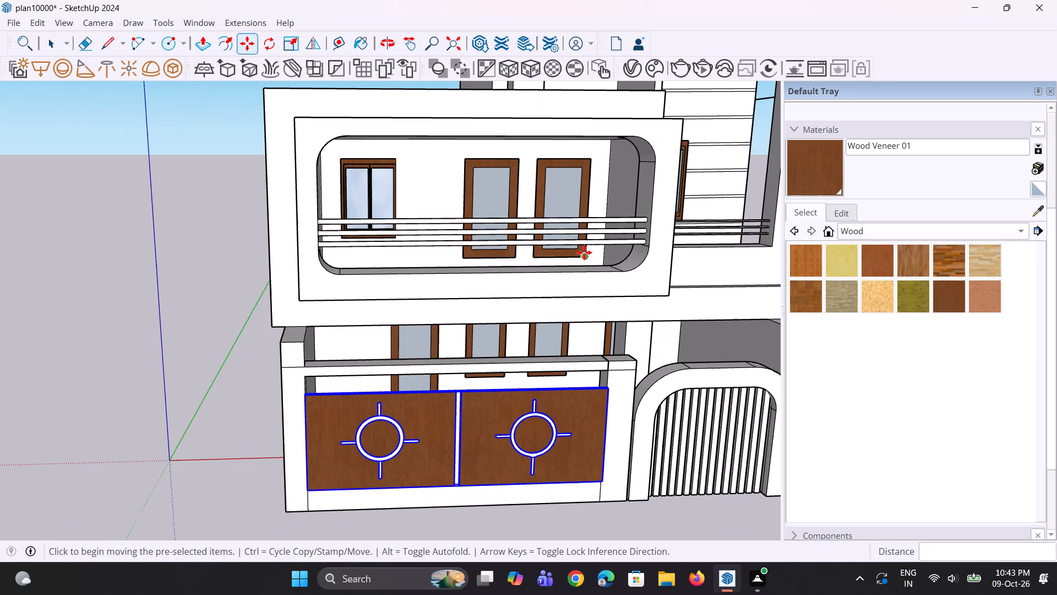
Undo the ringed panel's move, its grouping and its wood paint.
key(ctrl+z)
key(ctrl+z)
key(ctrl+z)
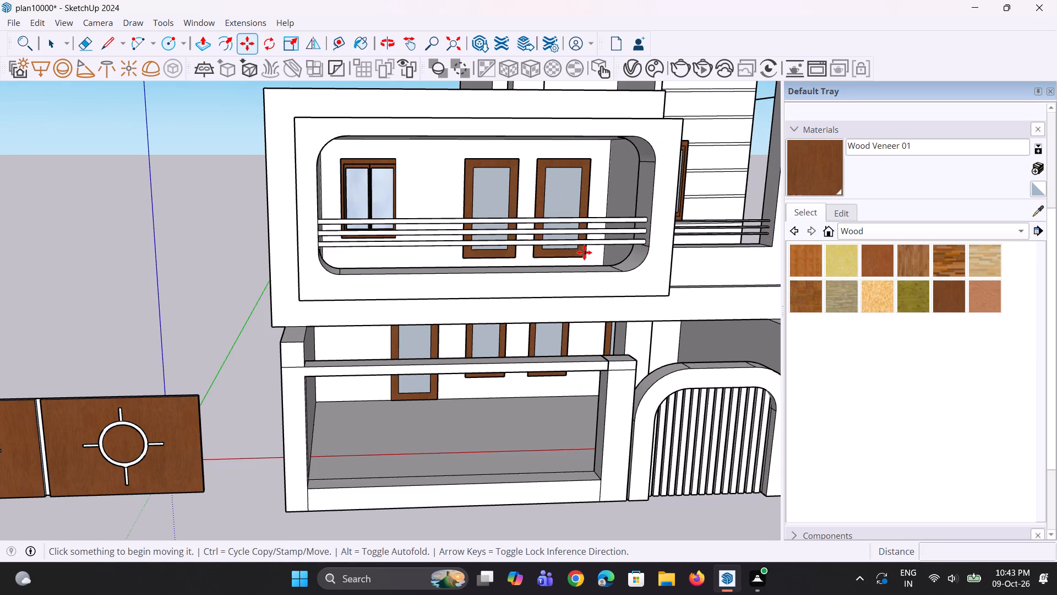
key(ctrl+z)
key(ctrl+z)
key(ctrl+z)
Undo the deletion of the human scale figure behind the ringed panel.
key(ctrl+z)
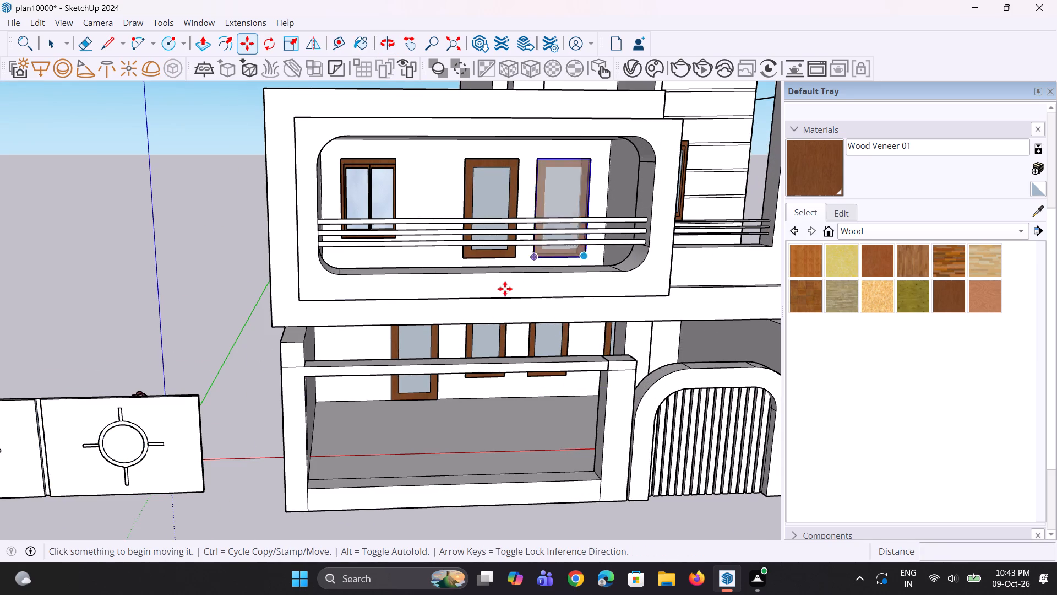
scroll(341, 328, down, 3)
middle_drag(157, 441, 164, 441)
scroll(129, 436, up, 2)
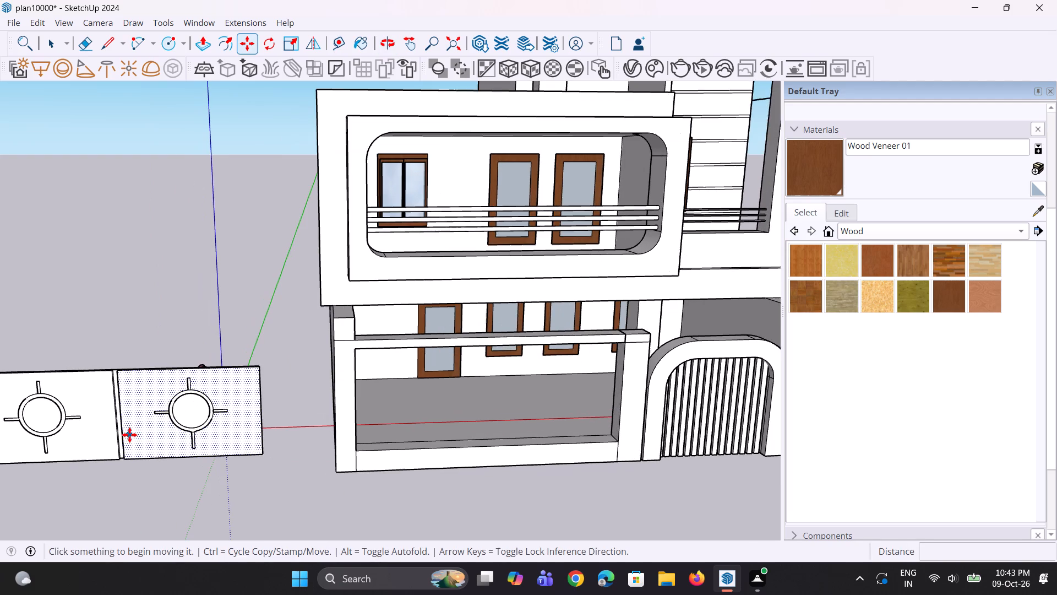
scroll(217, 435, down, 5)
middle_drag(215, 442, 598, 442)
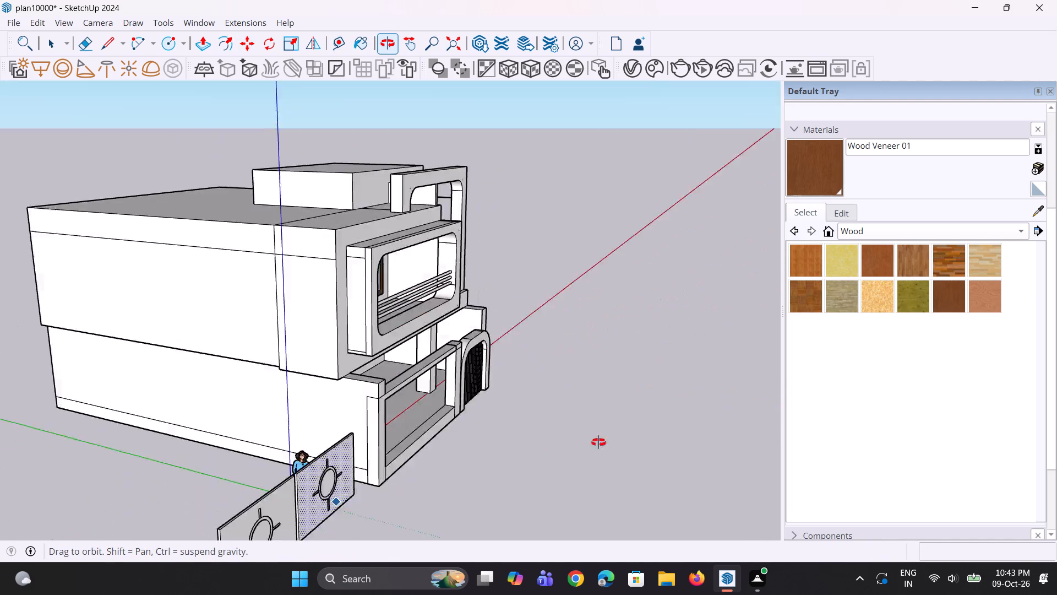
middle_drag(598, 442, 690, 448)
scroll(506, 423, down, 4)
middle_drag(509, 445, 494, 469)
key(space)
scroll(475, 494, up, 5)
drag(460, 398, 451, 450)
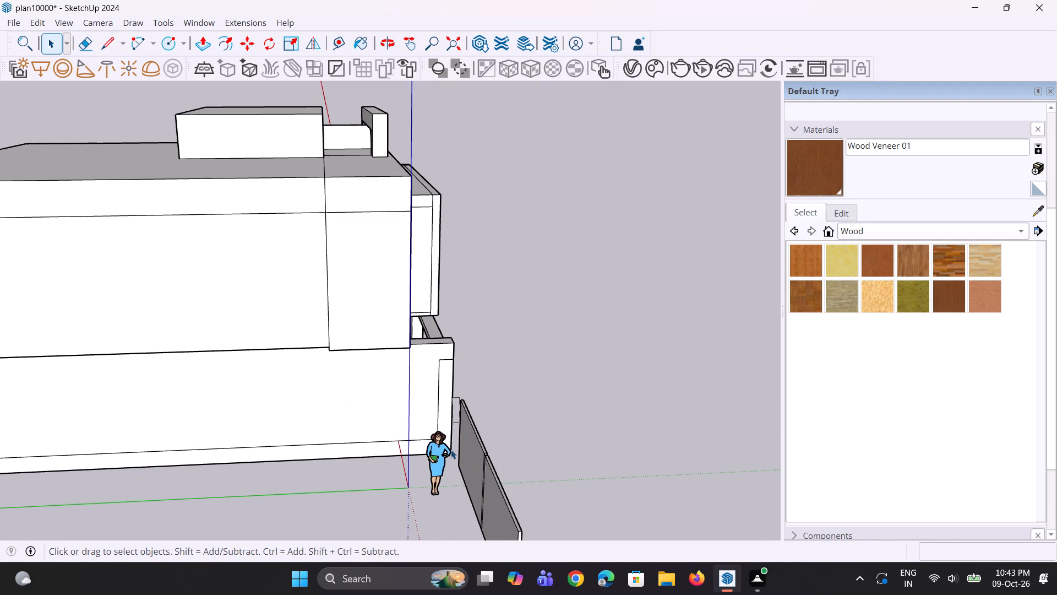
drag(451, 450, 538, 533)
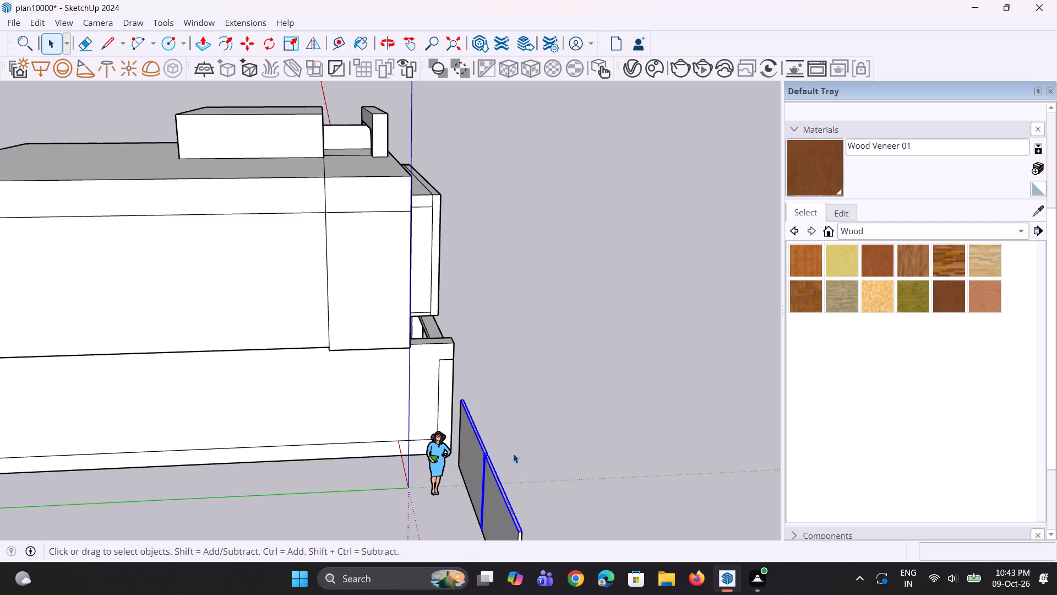
Move the human scale figure away from the back of the ringed panel, alongside the house's side wall.
scroll(480, 418, down, 6)
middle_drag(493, 458, 427, 509)
scroll(433, 442, down, 4)
middle_drag(424, 460, 614, 414)
scroll(541, 412, up, 10)
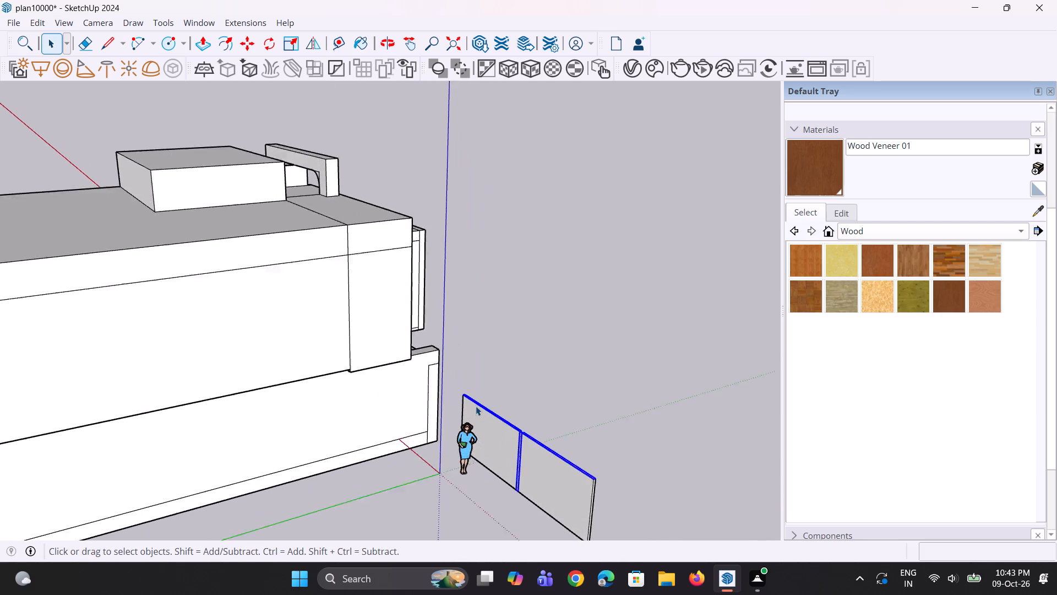
scroll(476, 406, up, 2)
click(459, 467)
key(m)
click(462, 490)
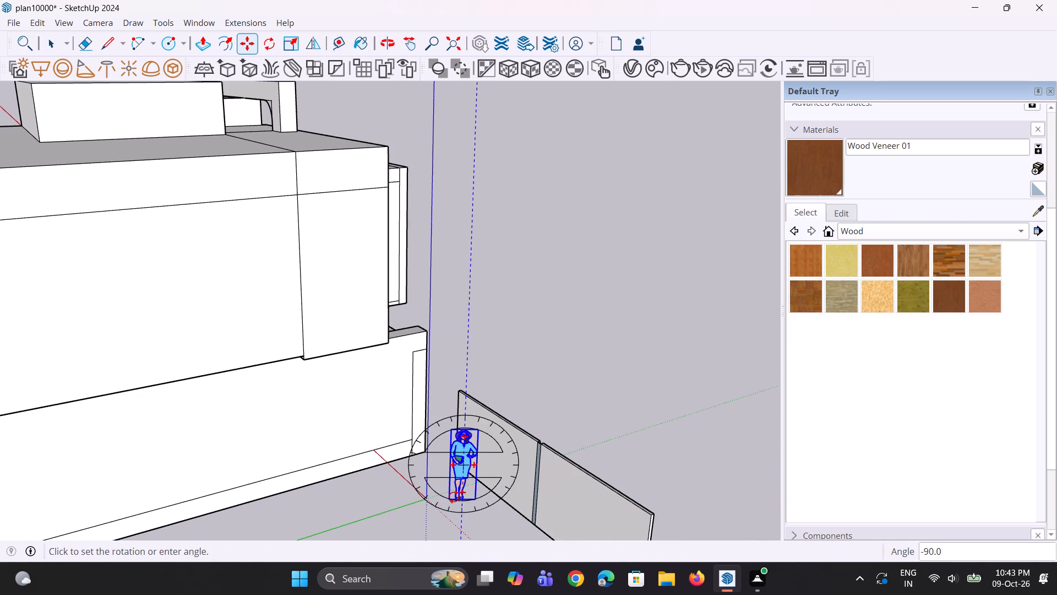
key(Escape)
click(454, 500)
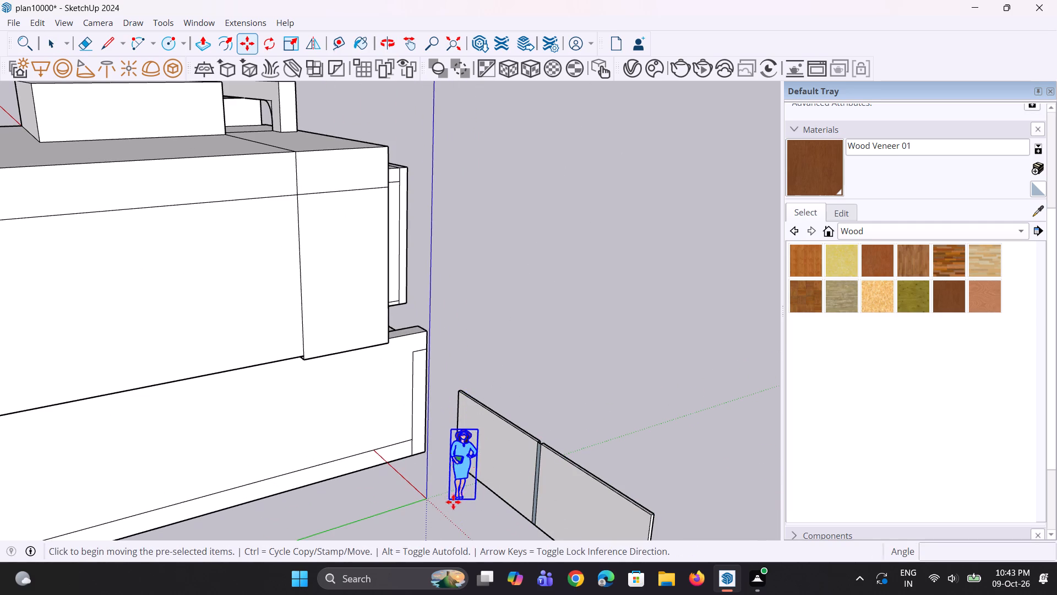
click(350, 530)
Select the whole unpainted two-part ringed panel without the human figure and make it a group.
scroll(442, 468, down, 4)
middle_drag(487, 490, 689, 493)
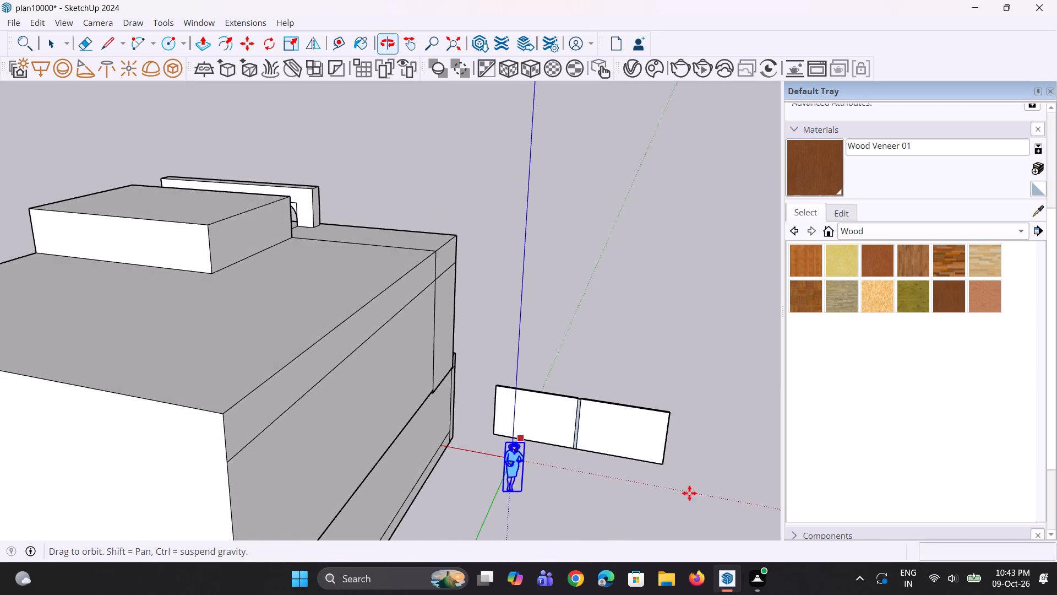
middle_drag(689, 493, 689, 494)
scroll(568, 421, up, 2)
middle_drag(559, 439, 549, 504)
scroll(502, 414, up, 2)
key(space)
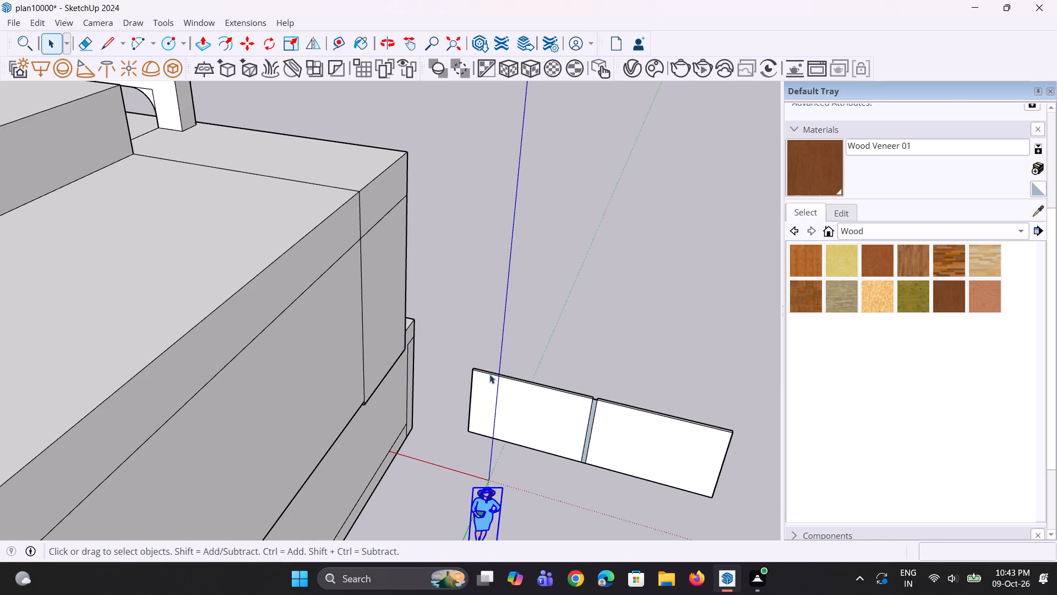
drag(463, 336, 761, 501)
middle_drag(744, 474, 413, 412)
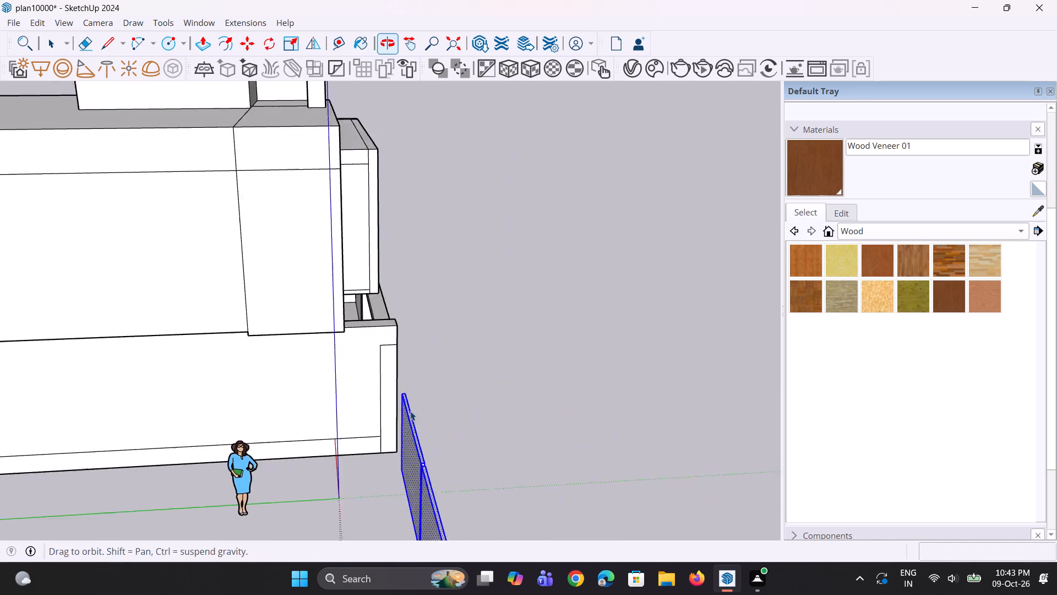
scroll(399, 406, down, 4)
middle_drag(421, 418, 146, 349)
right_click(219, 408)
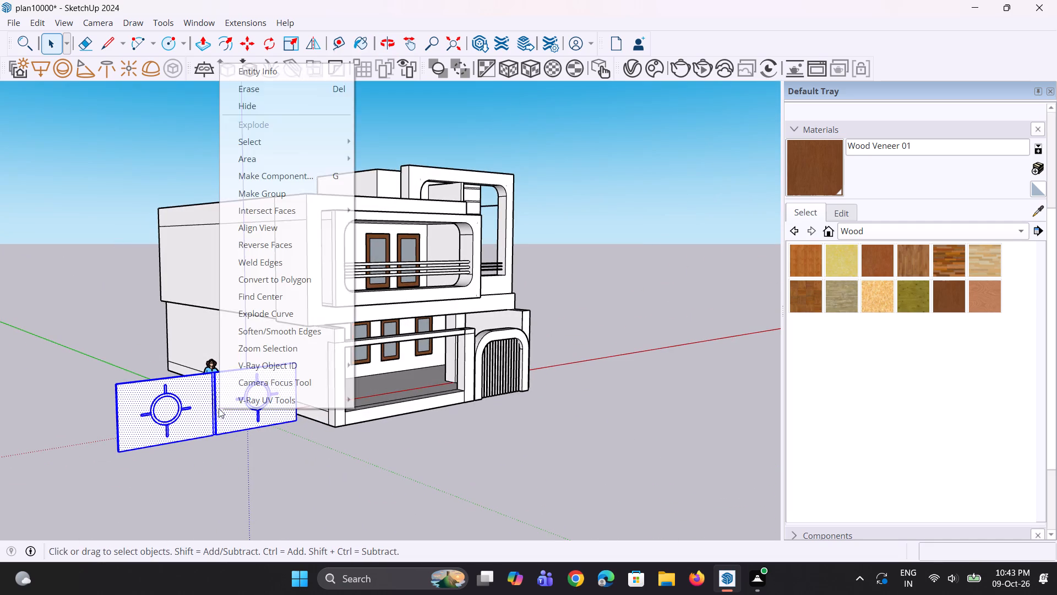
click(279, 193)
Undo the grouping of the unpainted two-part ringed panel.
middle_drag(482, 374, 222, 393)
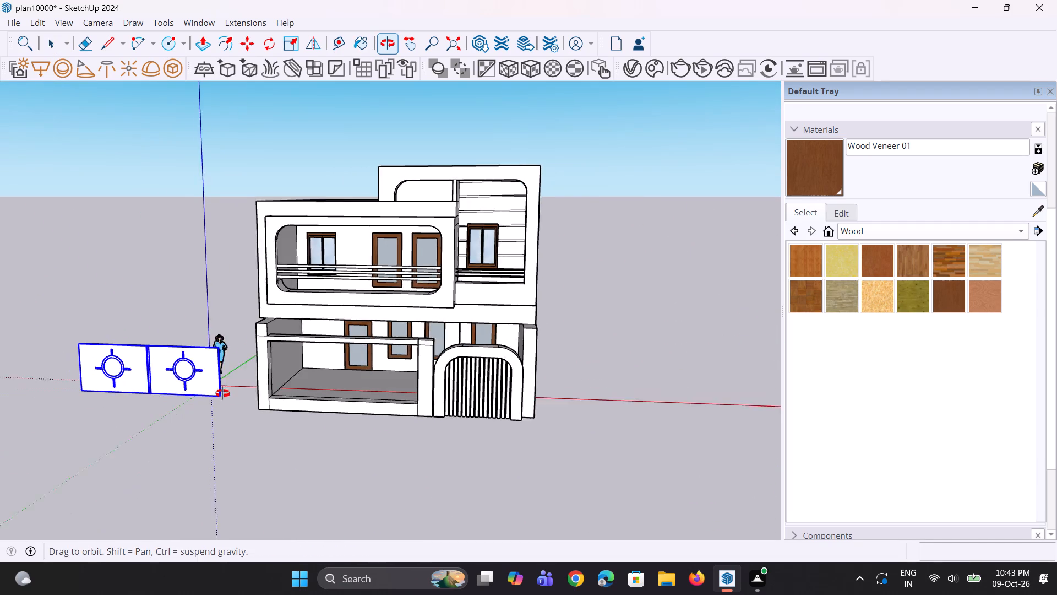
middle_drag(222, 393, 221, 393)
scroll(207, 393, up, 5)
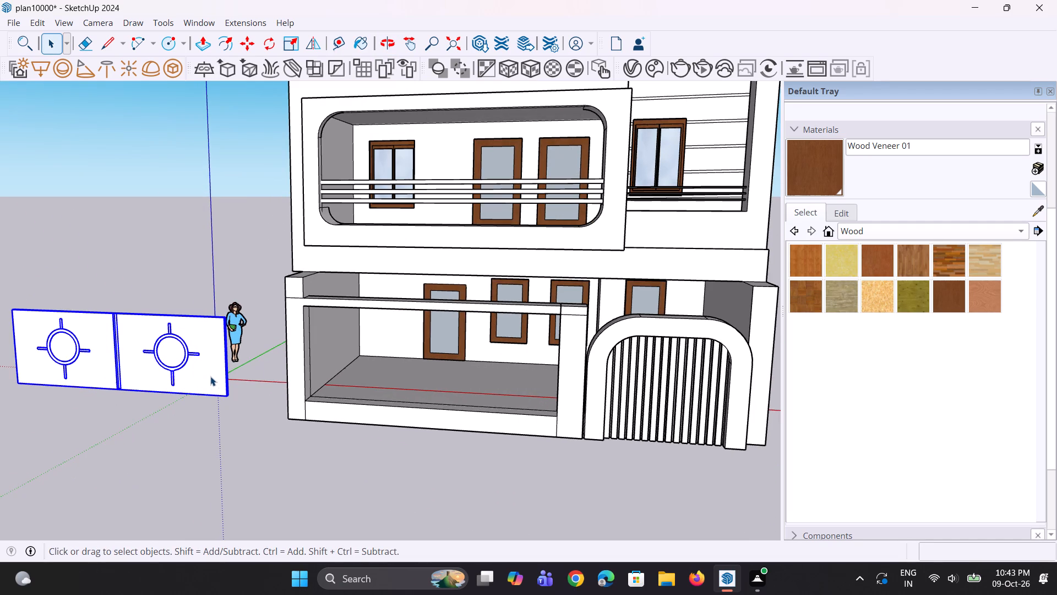
key(ctrl+z)
key(space)
Paint both halves of the ringed panel, including the faces inside the rings, with Wood Veneer 01, leaving the rings white.
scroll(161, 347, up, 2)
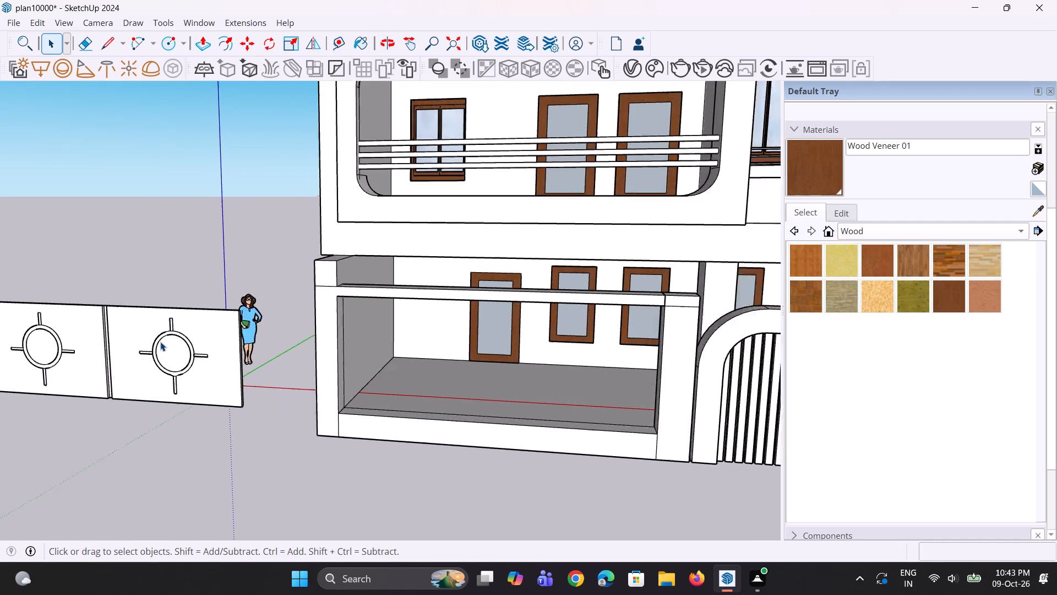
scroll(160, 342, up, 3)
scroll(160, 342, down, 4)
middle_drag(160, 342, 237, 343)
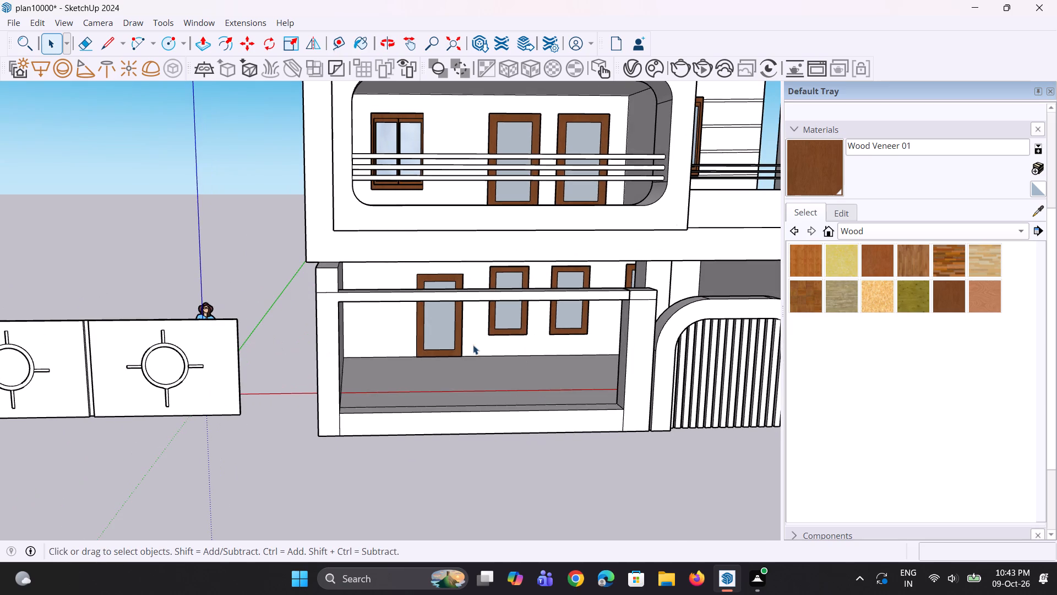
click(818, 168)
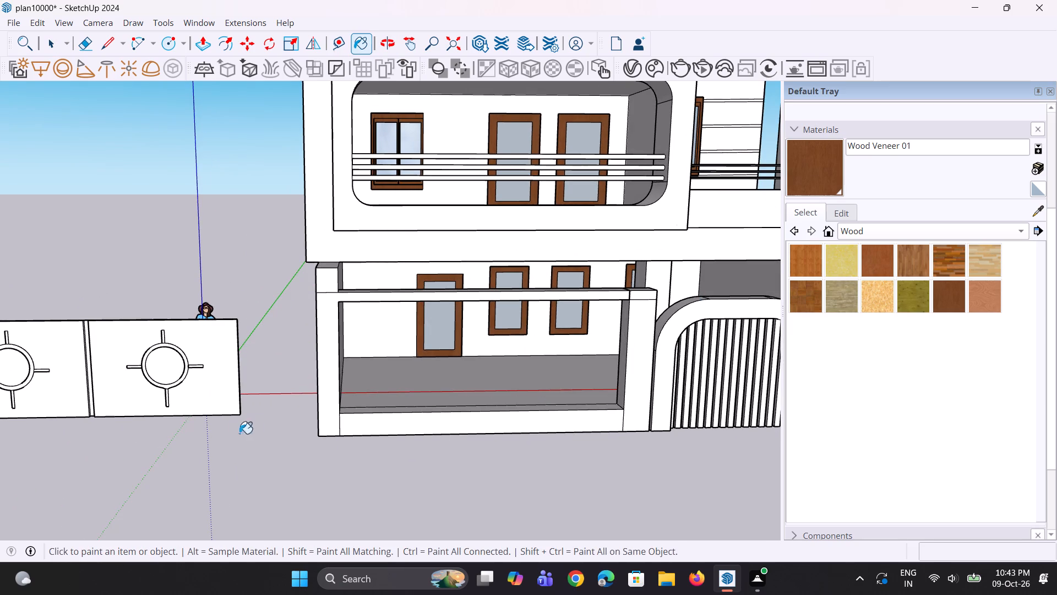
scroll(230, 407, up, 2)
click(217, 393)
click(160, 362)
scroll(157, 369, down, 3)
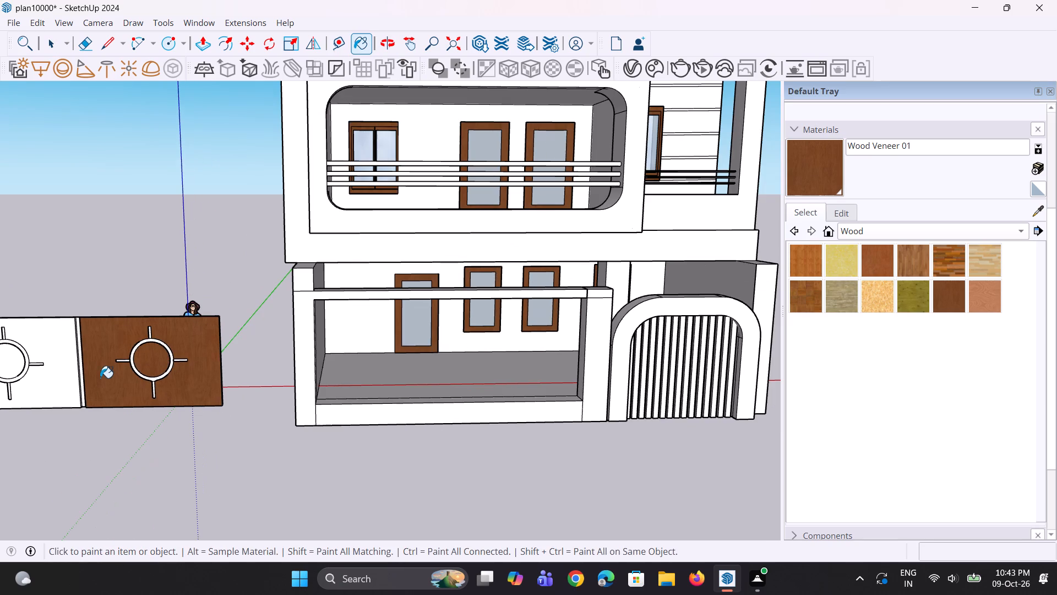
click(61, 392)
click(14, 367)
scroll(107, 406, down, 3)
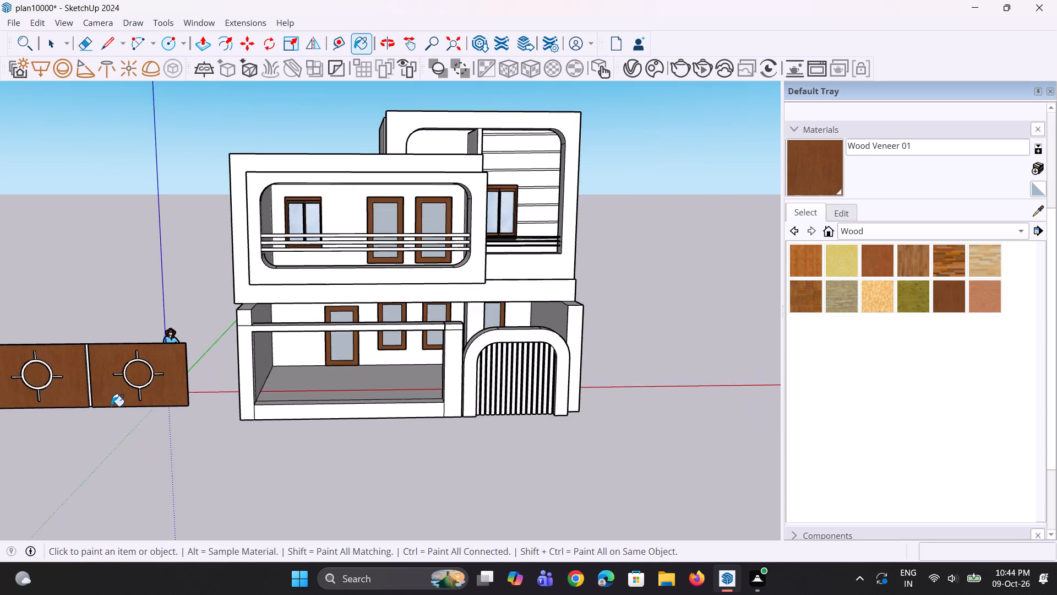
Select the whole wood-painted ringed panel without the human figure and make it a group.
scroll(111, 406, down, 4)
middle_drag(118, 404, 151, 477)
key(space)
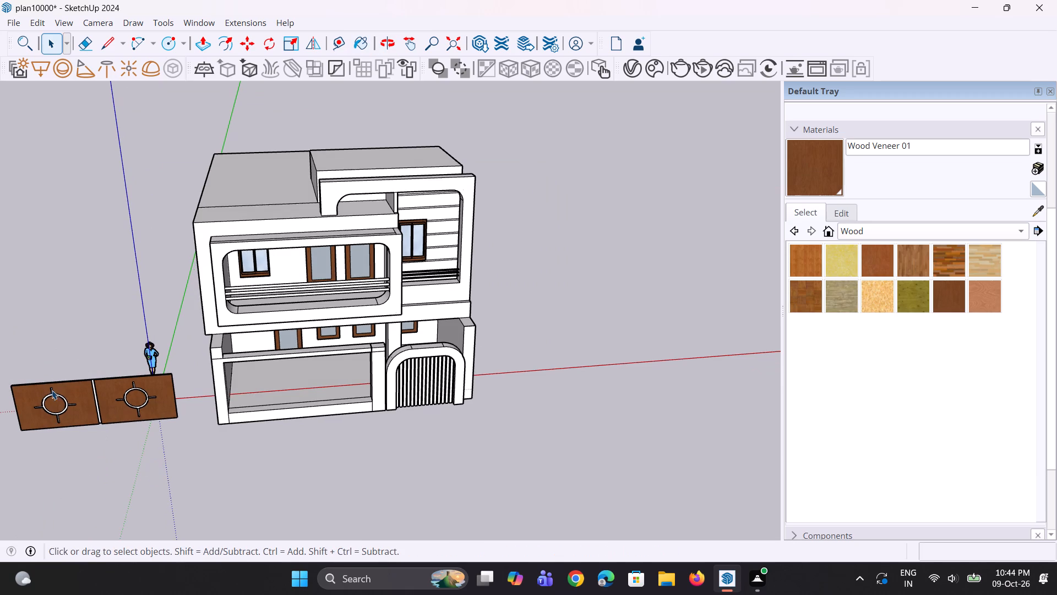
drag(6, 364, 170, 469)
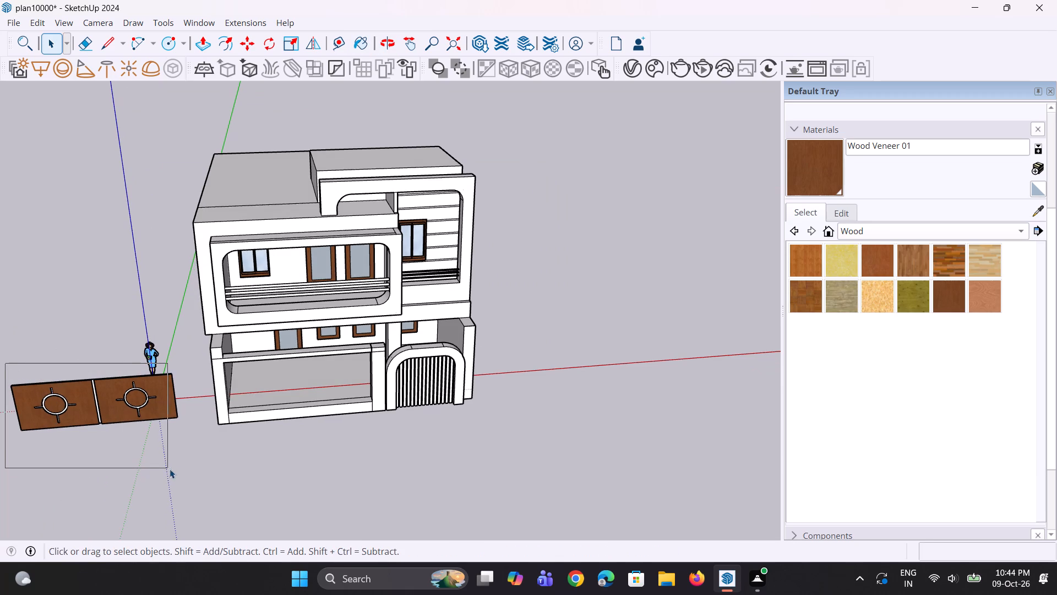
drag(170, 469, 190, 477)
right_click(145, 396)
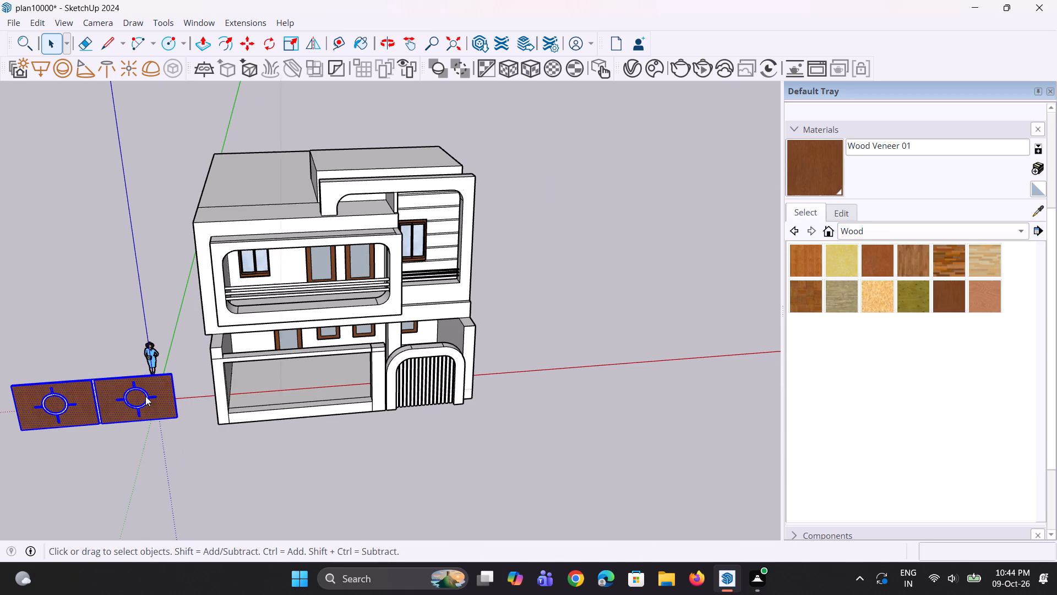
click(223, 200)
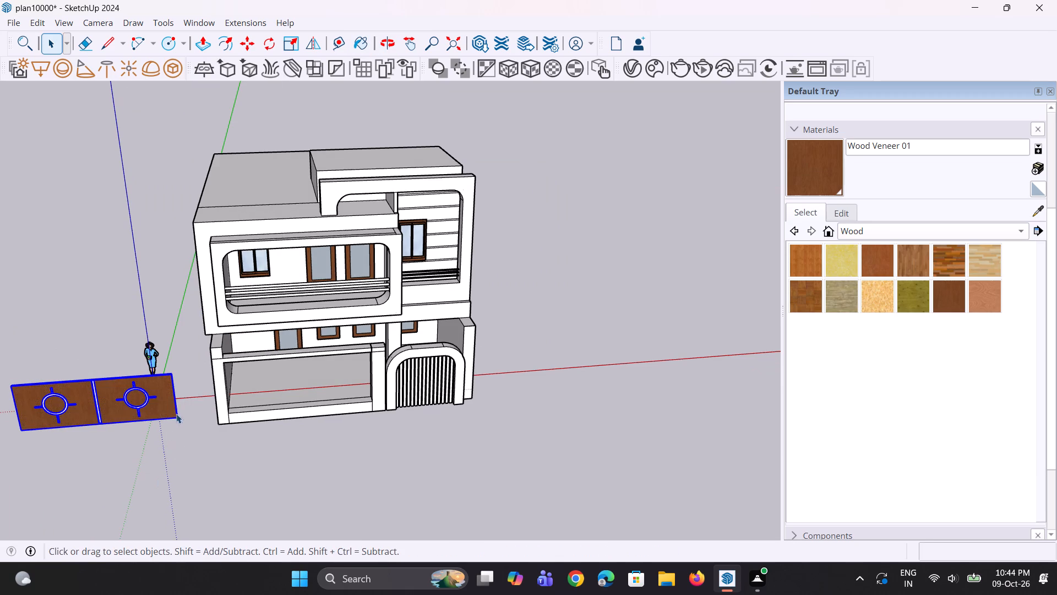
Move the grouped ringed panel about 25' along the red axis into the ground-floor front opening beside the arched gate.
key(m)
click(169, 419)
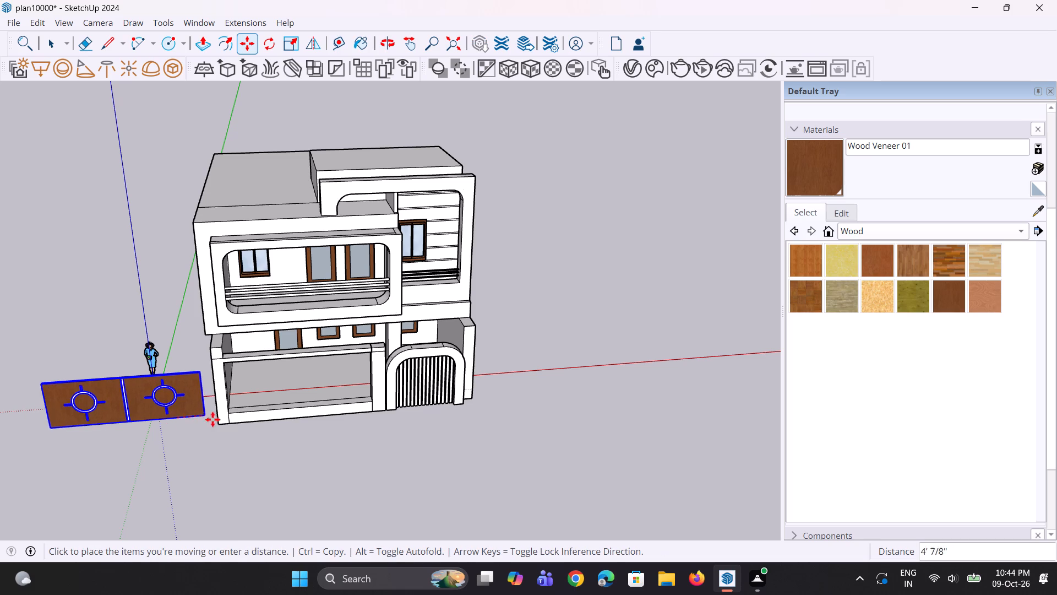
click(371, 398)
middle_drag(379, 399, 320, 253)
key(space)
key(space)
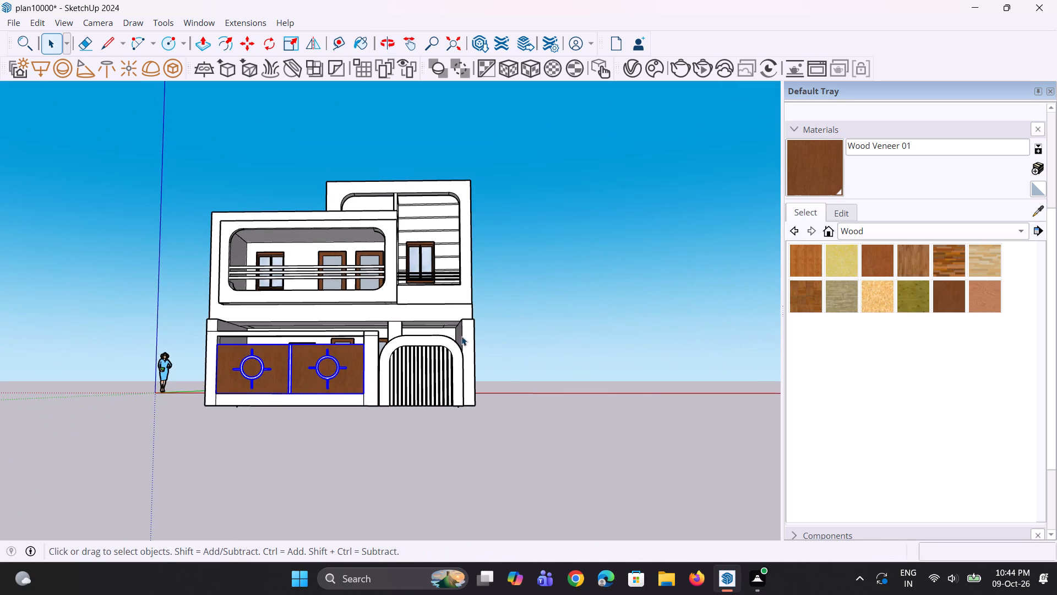
click(478, 345)
scroll(366, 257, up, 6)
middle_drag(369, 252, 356, 274)
scroll(355, 268, down, 4)
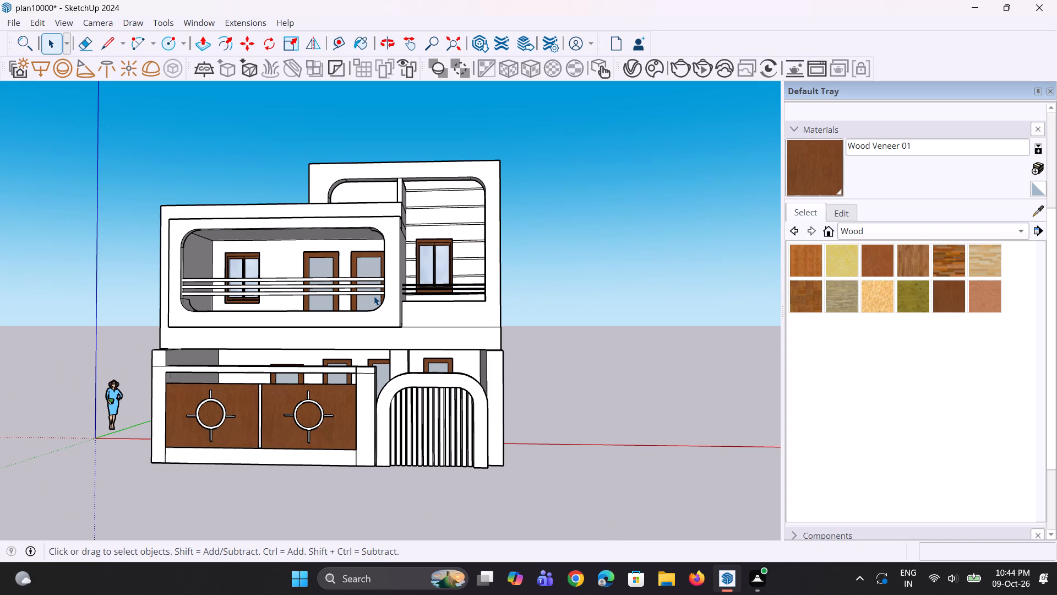
Draw an L-shaped path above the roof from the front frame post, about 14' along the facade and about 6' toward the back.
middle_drag(295, 154, 606, 301)
scroll(349, 258, up, 2)
key(l)
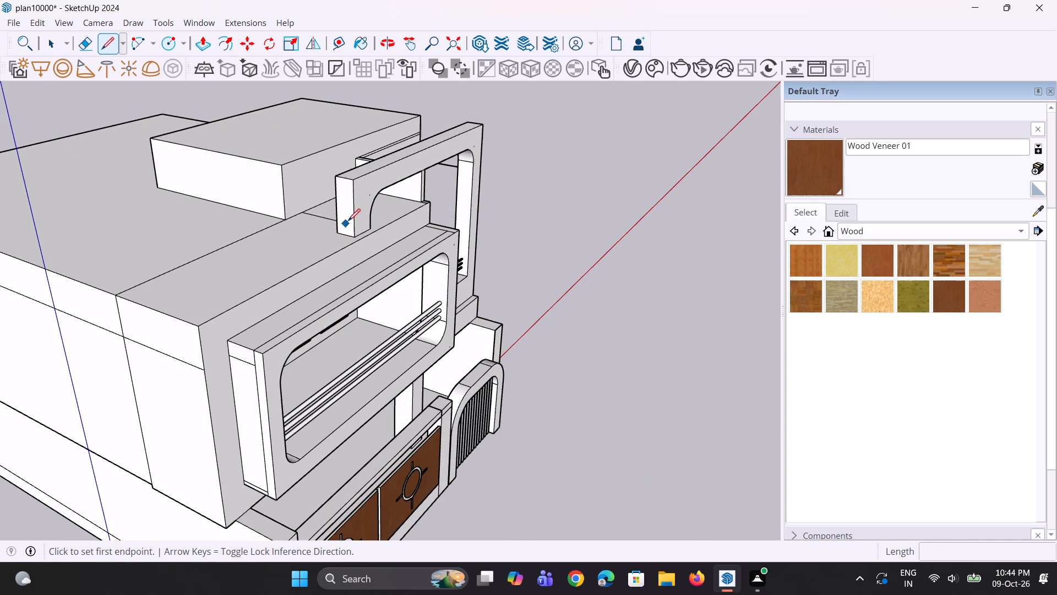
click(342, 208)
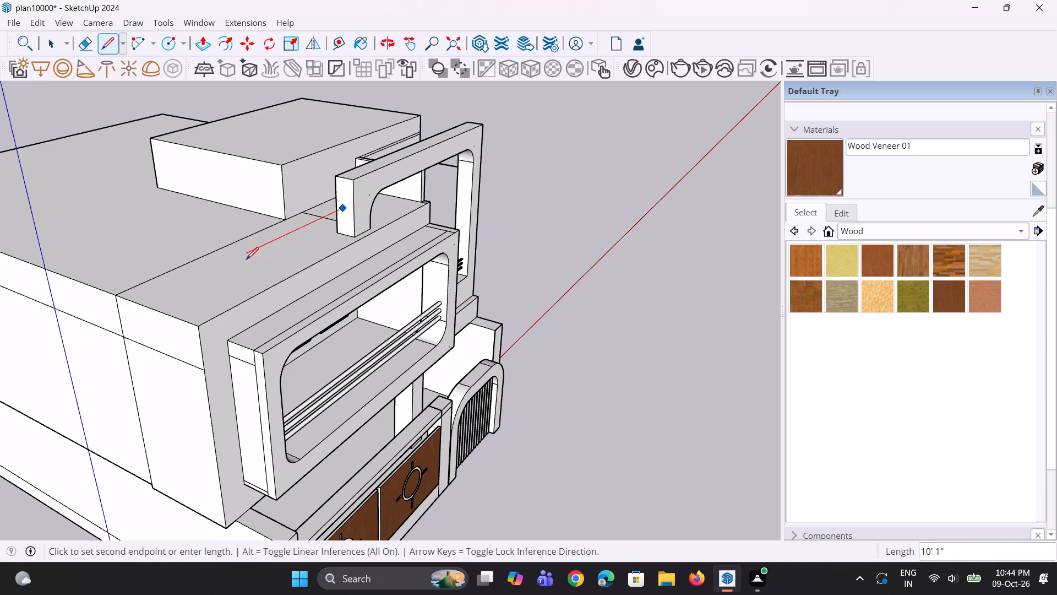
click(186, 285)
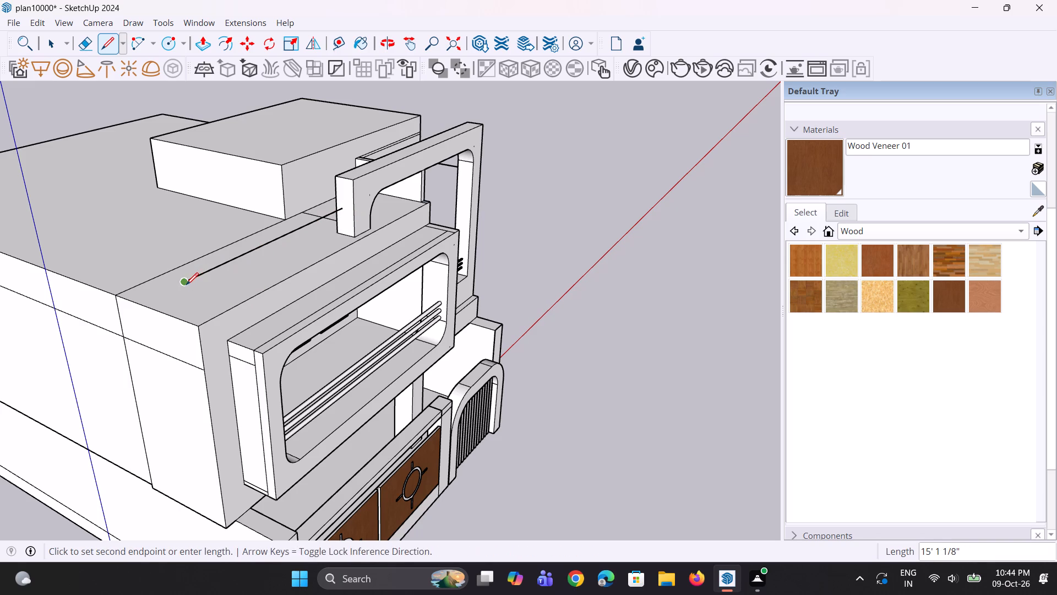
click(116, 245)
middle_drag(202, 318, 120, 284)
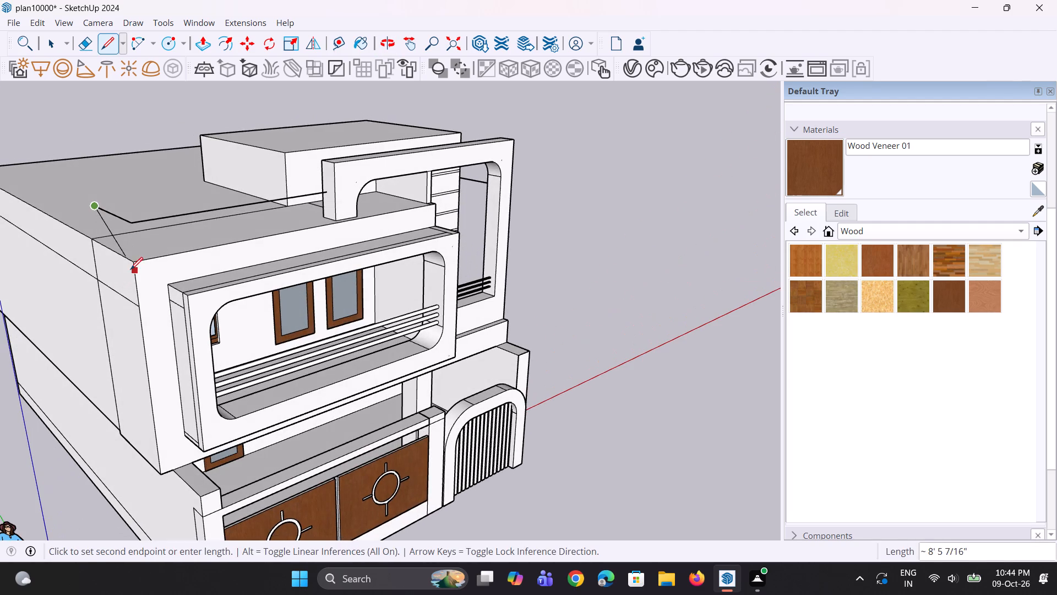
key(space)
Select both lines of the L-shaped roof path and copy them straight down, below the original.
middle_drag(167, 238, 215, 296)
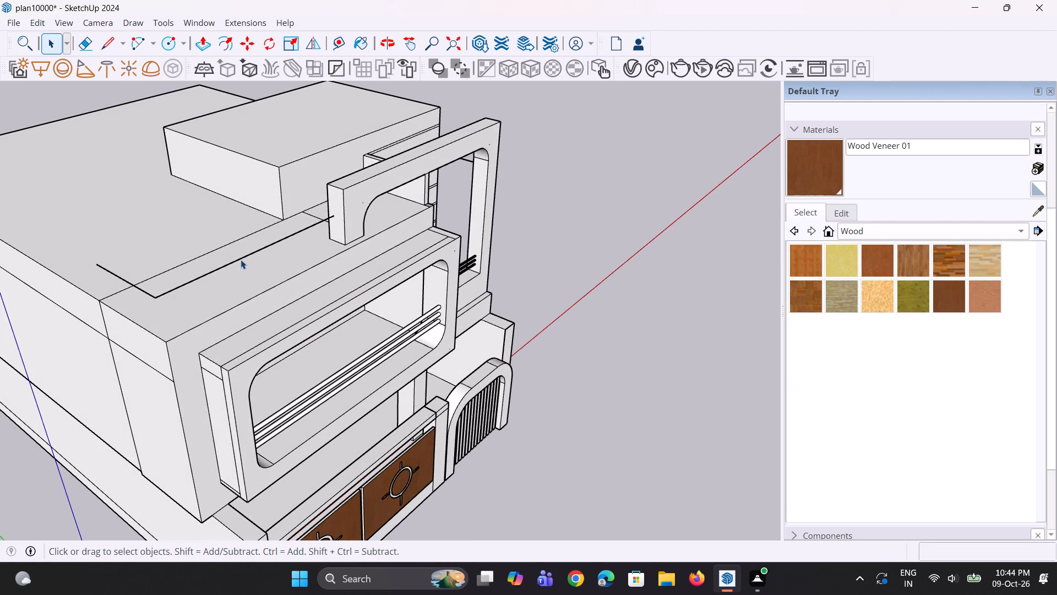
click(241, 259)
scroll(177, 288, up, 2)
ctrl+click(138, 291)
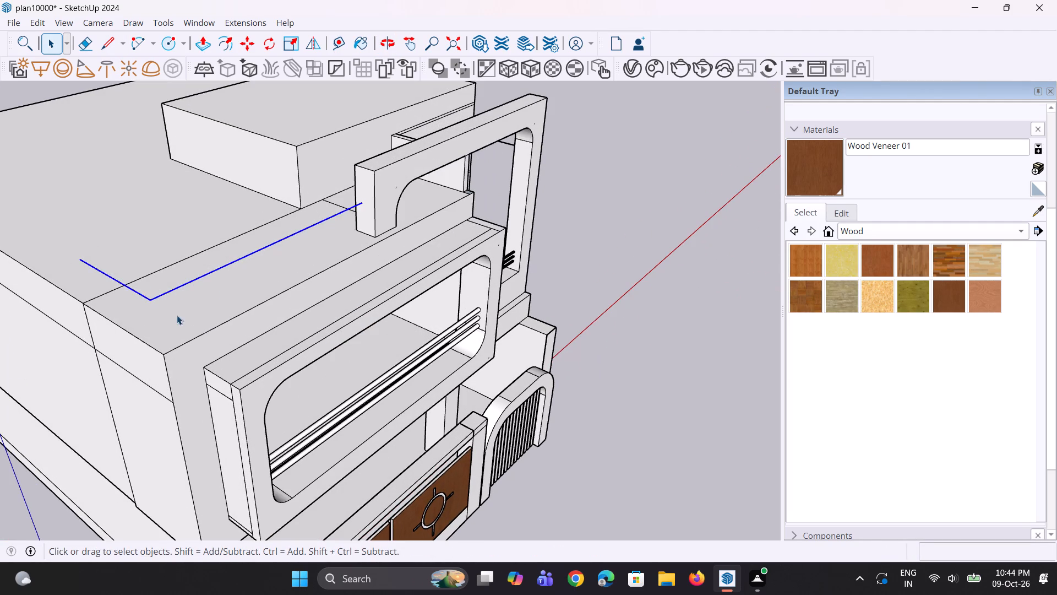
middle_drag(193, 304, 182, 279)
scroll(287, 214, up, 2)
key(m)
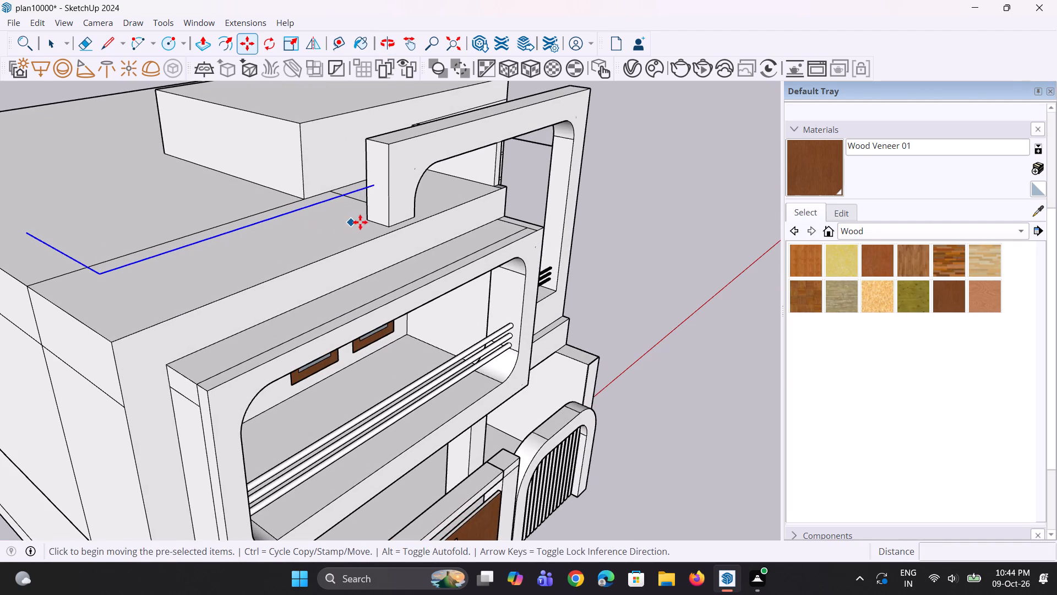
scroll(377, 202, up, 3)
middle_drag(391, 196, 380, 164)
click(367, 156)
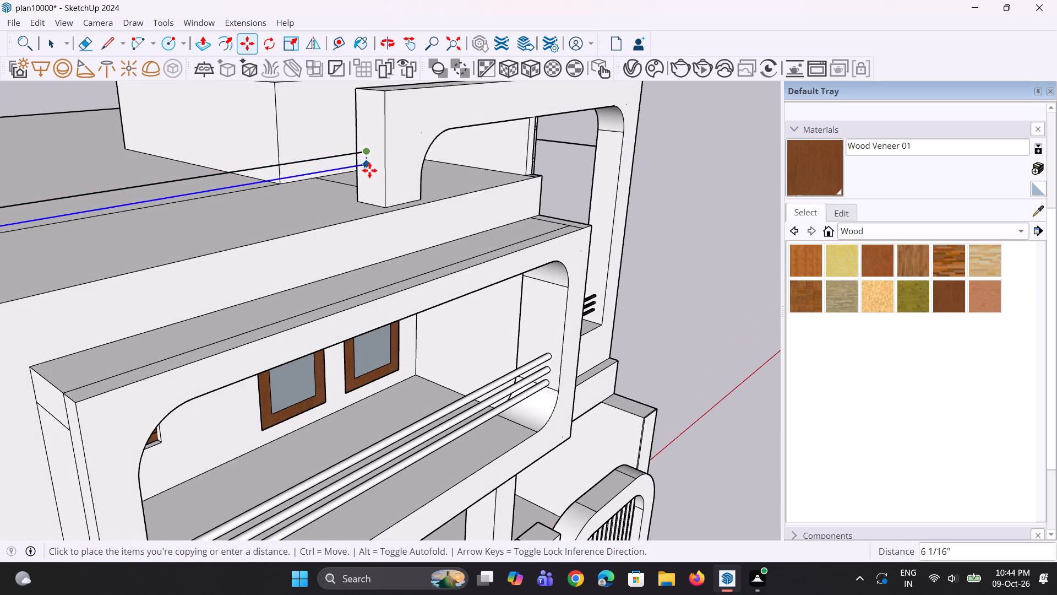
click(372, 182)
scroll(390, 204, down, 4)
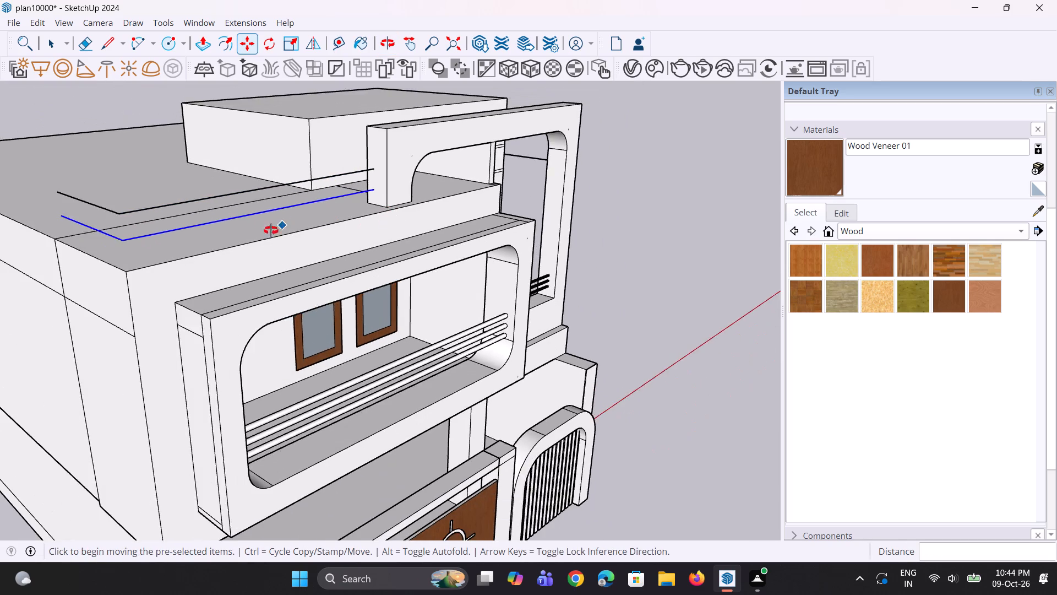
Draw a rectangle about 3 1/16" by 2 3/4" on the frame post's side face, around the upper path's end.
middle_drag(271, 230, 291, 261)
scroll(340, 156, up, 8)
key(r)
scroll(384, 188, up, 2)
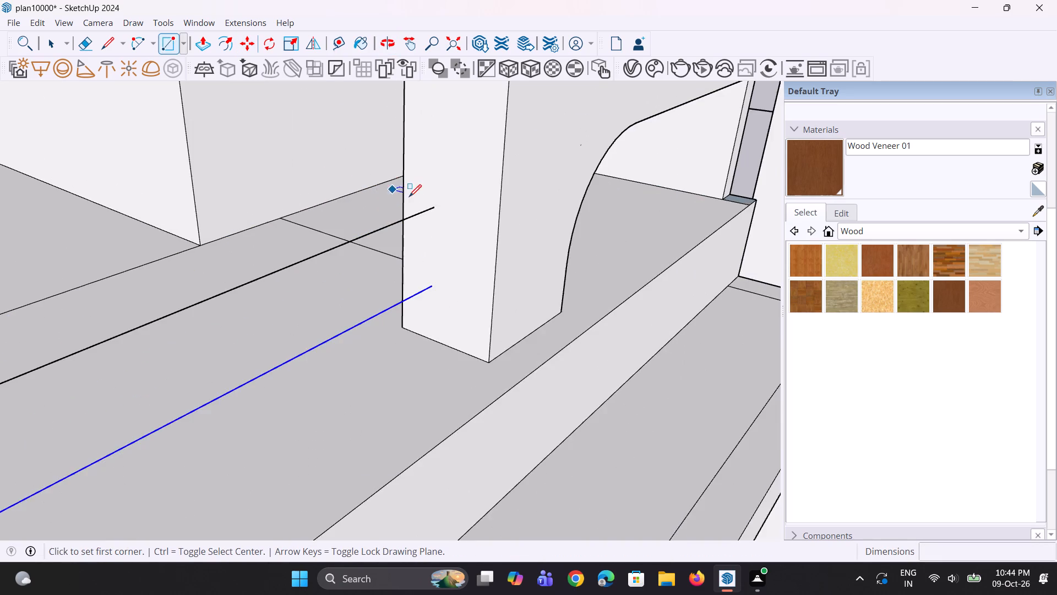
scroll(410, 197, up, 1)
key(c)
scroll(436, 210, up, 2)
key(r)
scroll(437, 202, up, 3)
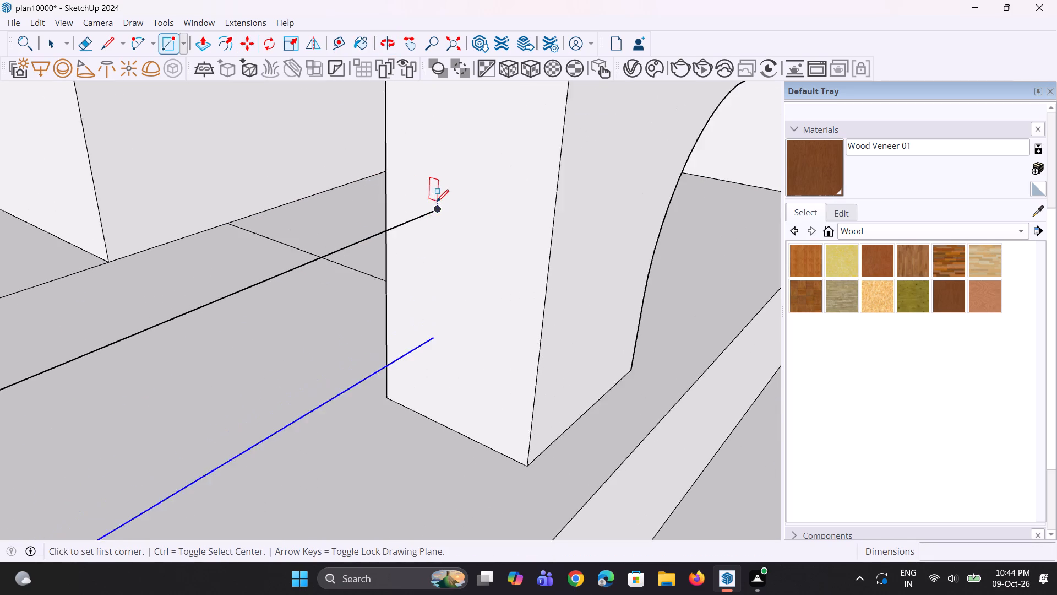
scroll(437, 202, up, 2)
click(421, 199)
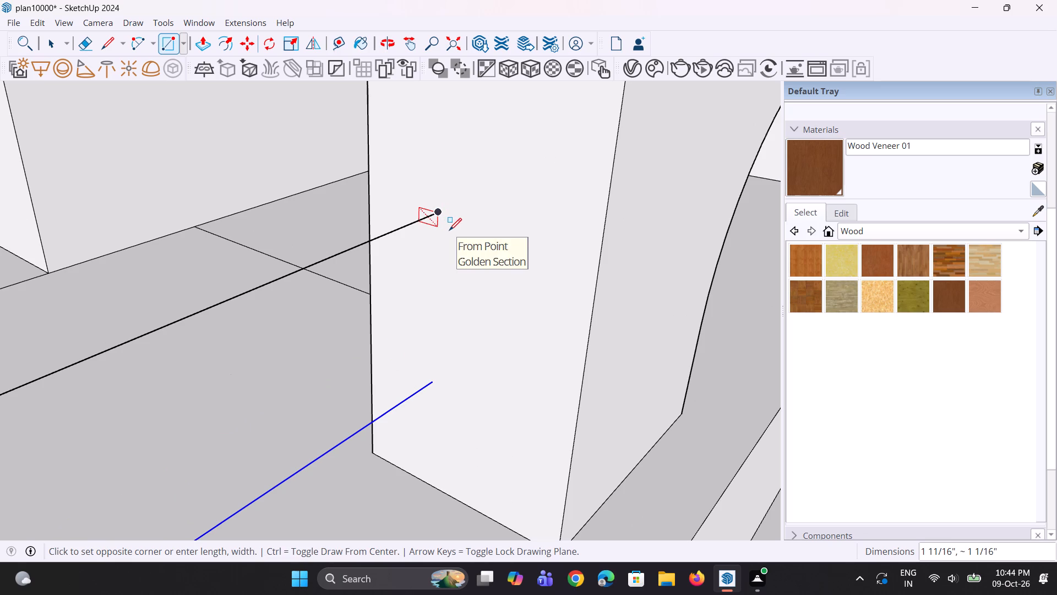
key(Escape)
click(423, 196)
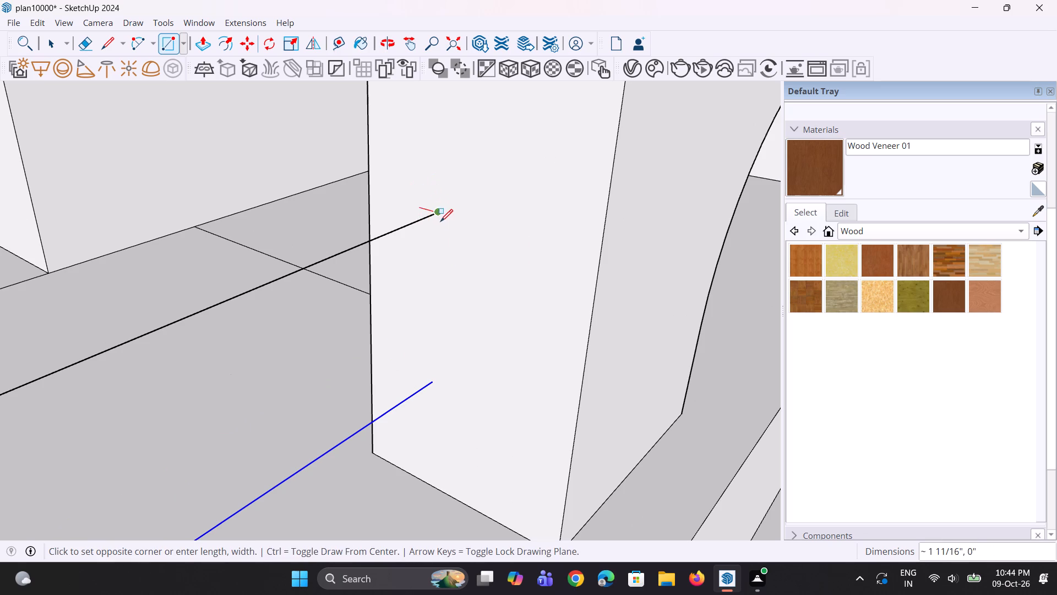
key(Escape)
scroll(430, 201, up, 3)
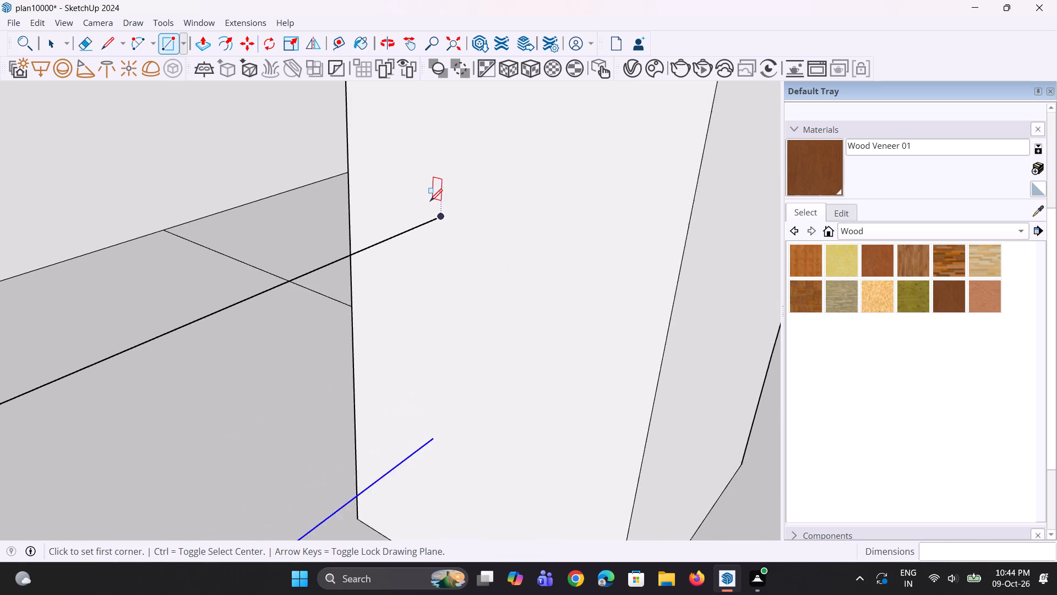
scroll(430, 201, up, 3)
drag(412, 181, 475, 269)
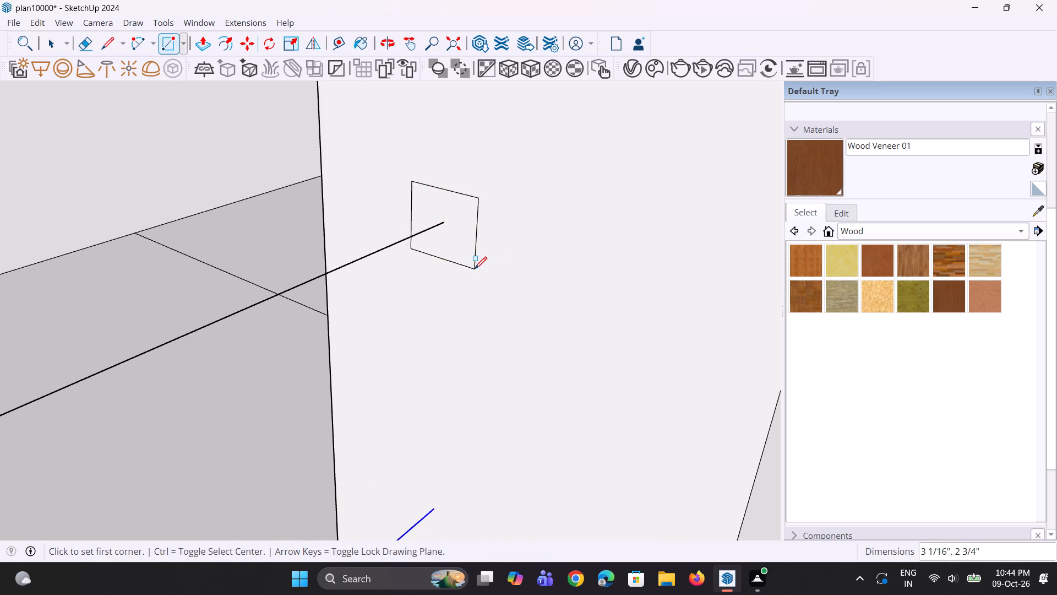
key(space)
Narrow the small rectangle on the frame post by moving its two vertical edges inward toward the path's end.
click(475, 256)
scroll(476, 277, up, 2)
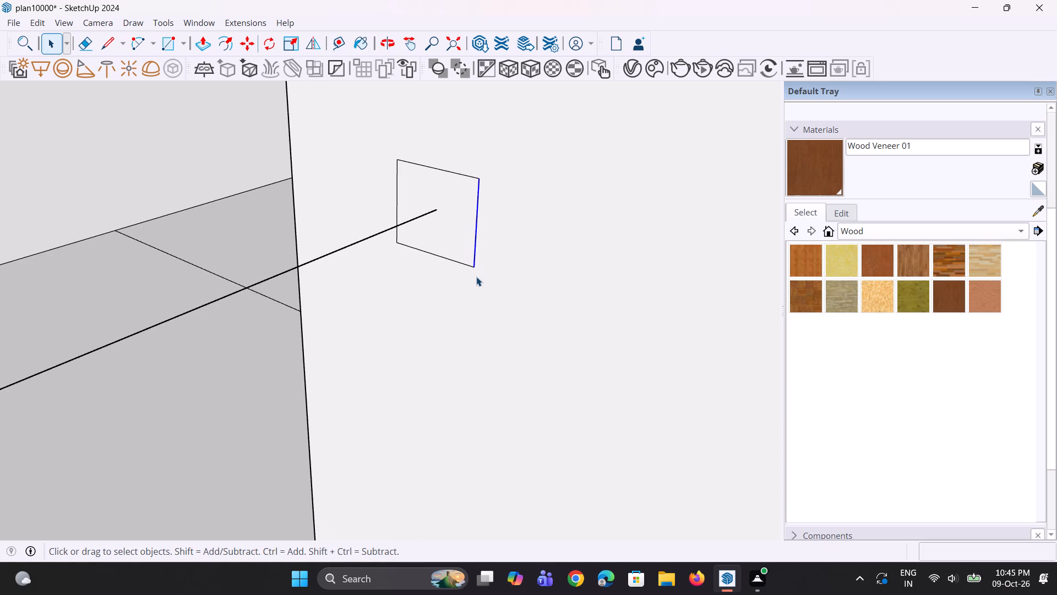
key(m)
click(474, 266)
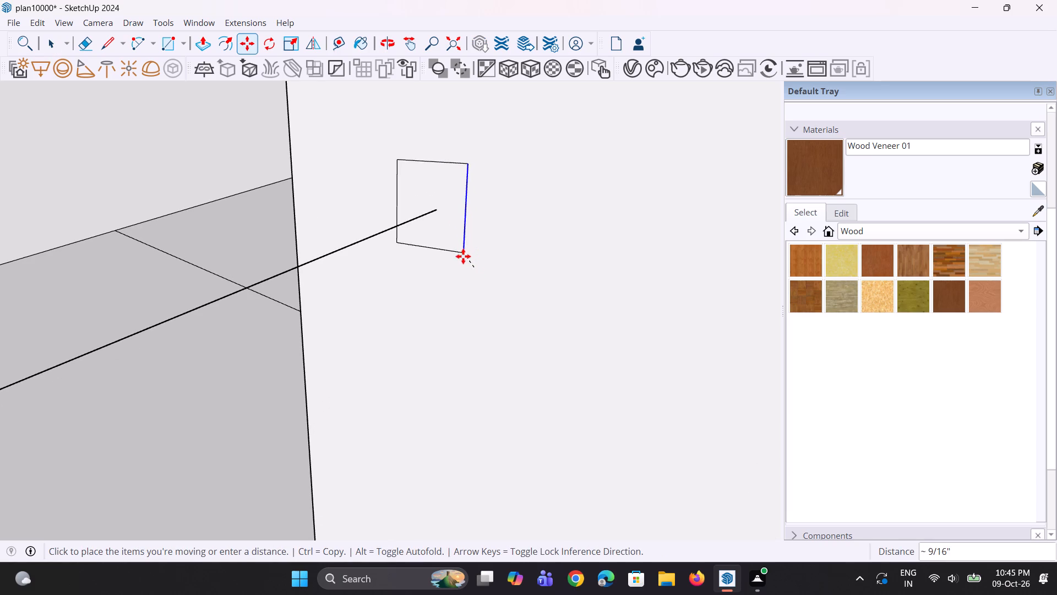
click(459, 258)
key(space)
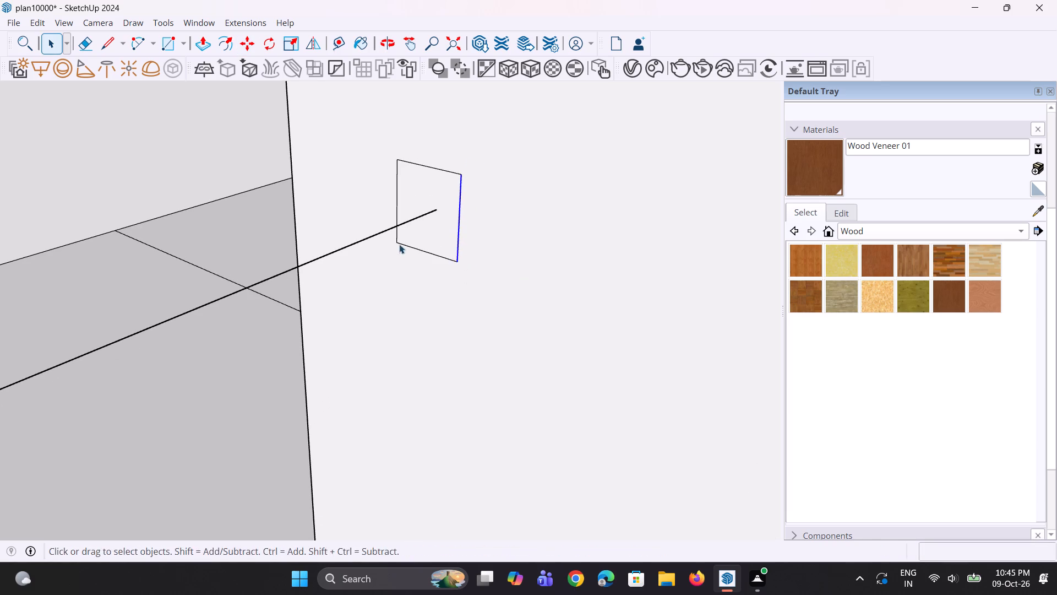
middle_drag(407, 244, 458, 250)
click(422, 211)
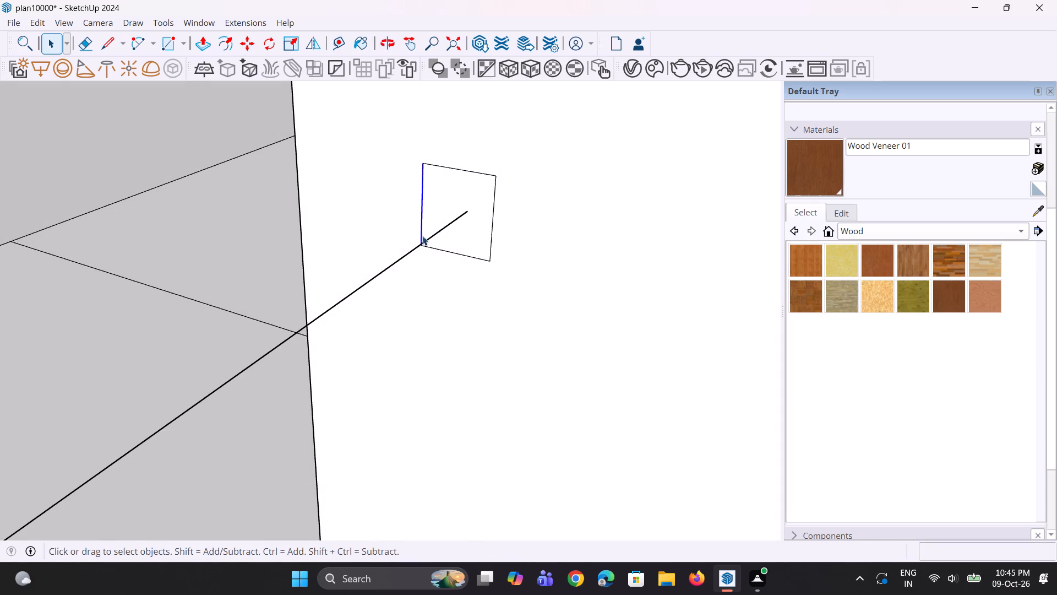
key(m)
click(422, 247)
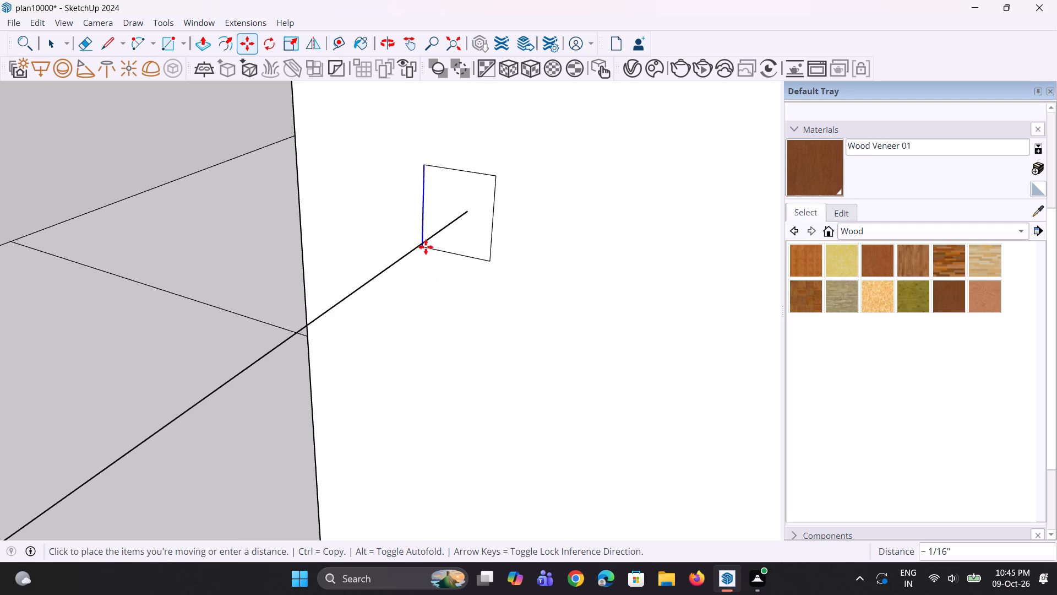
click(436, 250)
key(space)
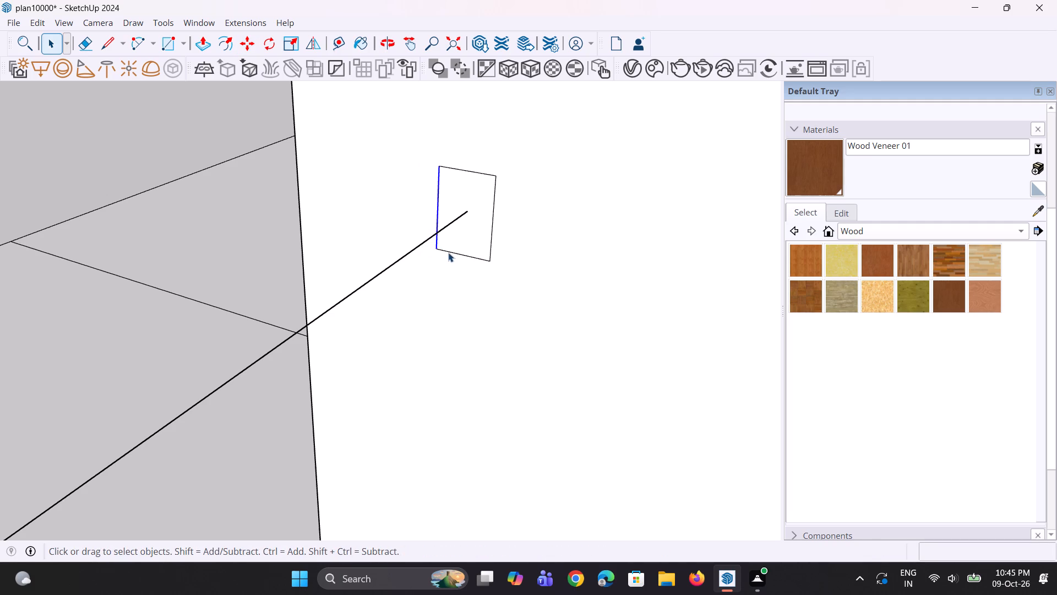
Shorten the small rectangle on the frame post by moving its bottom edge up and its top edge down about 11/16".
click(448, 252)
scroll(470, 263, up, 1)
key(m)
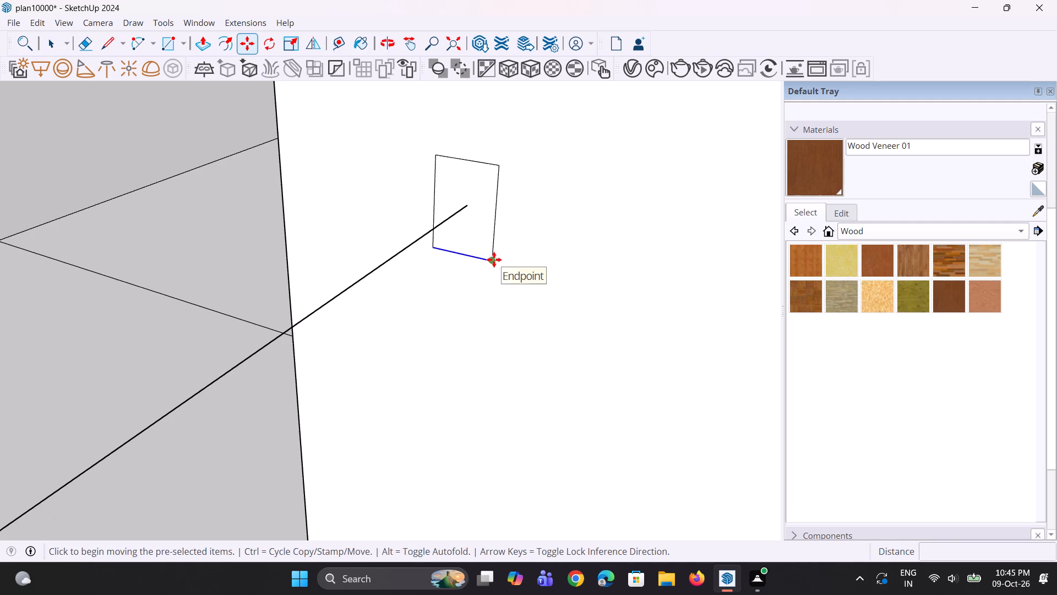
click(494, 259)
click(493, 240)
key(space)
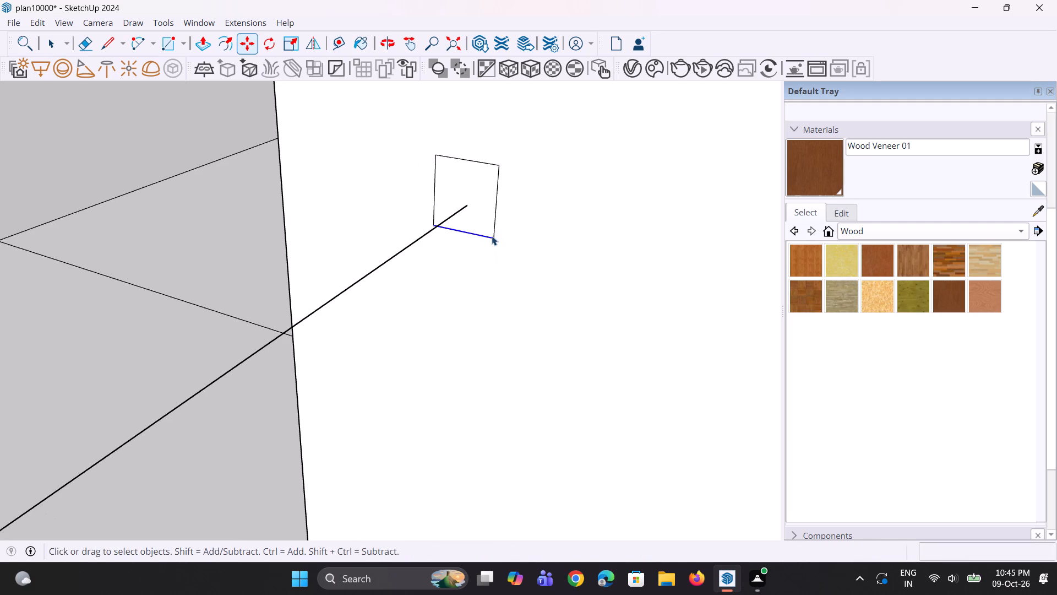
click(486, 164)
scroll(486, 164, up, 2)
key(m)
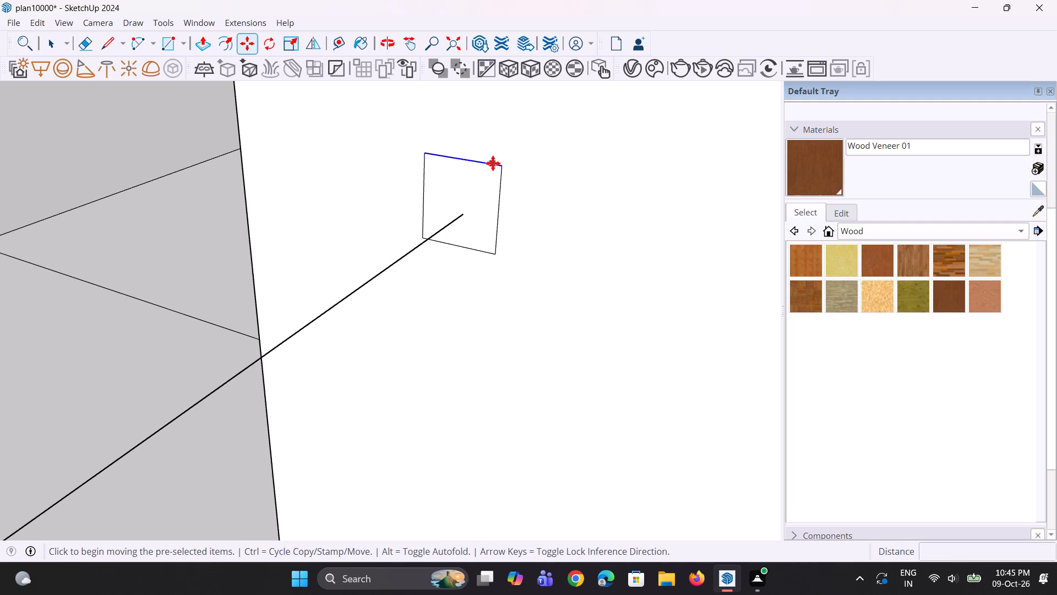
click(499, 168)
click(498, 196)
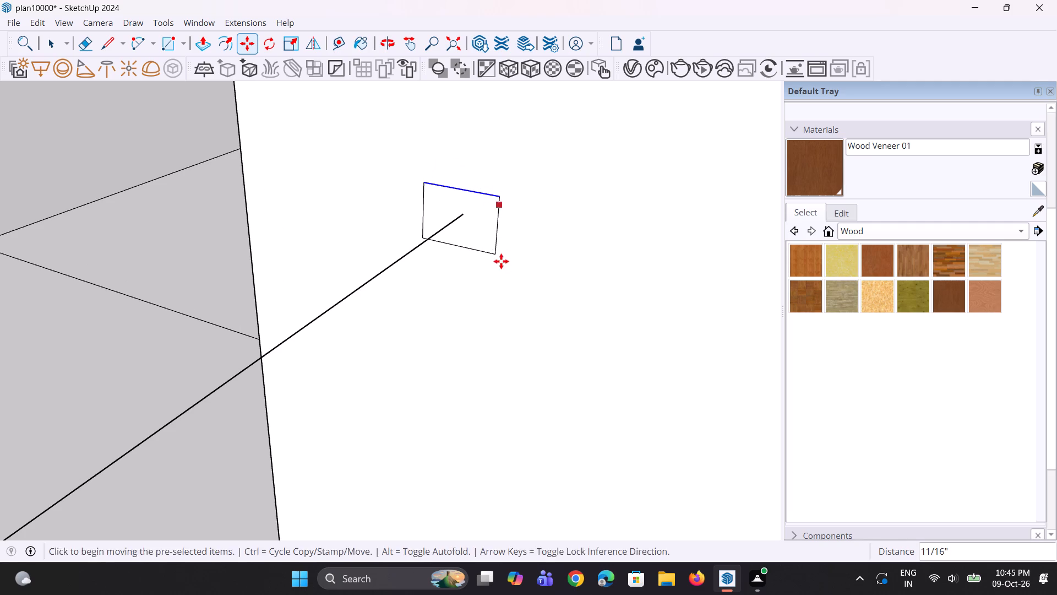
Copy the small rectangular profile straight down the post about 1' 1 13/16", around the lower path's end.
middle_drag(501, 266, 421, 269)
scroll(481, 253, down, 13)
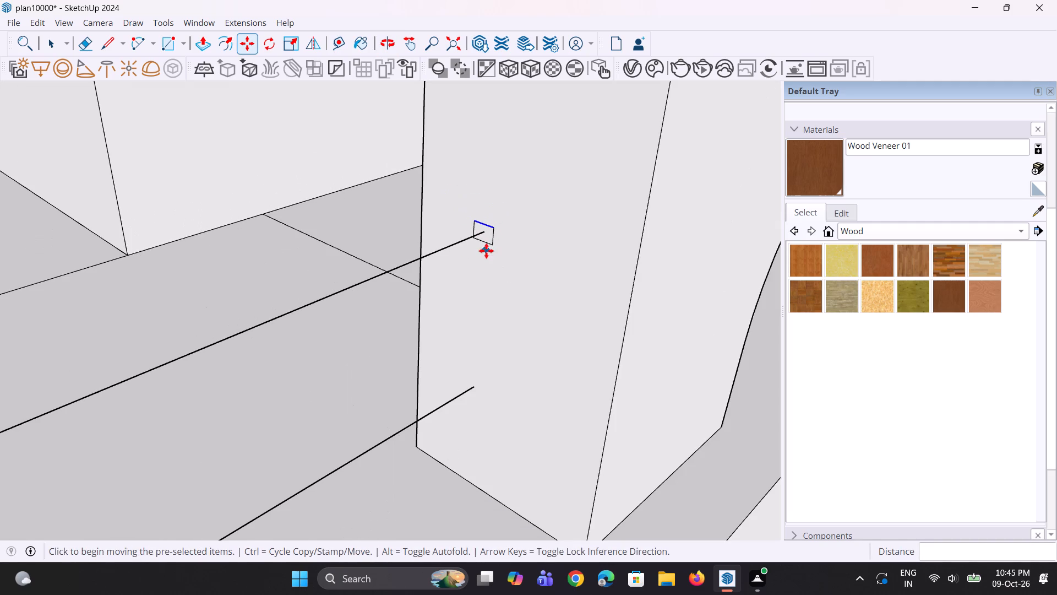
key(space)
click(488, 240)
scroll(489, 256, up, 2)
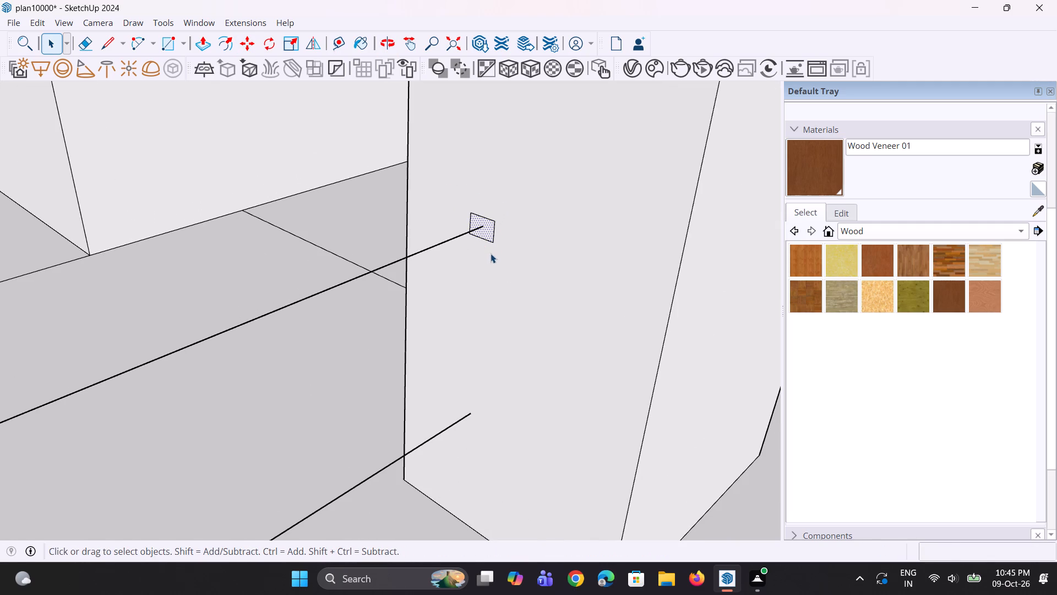
key(m)
click(494, 246)
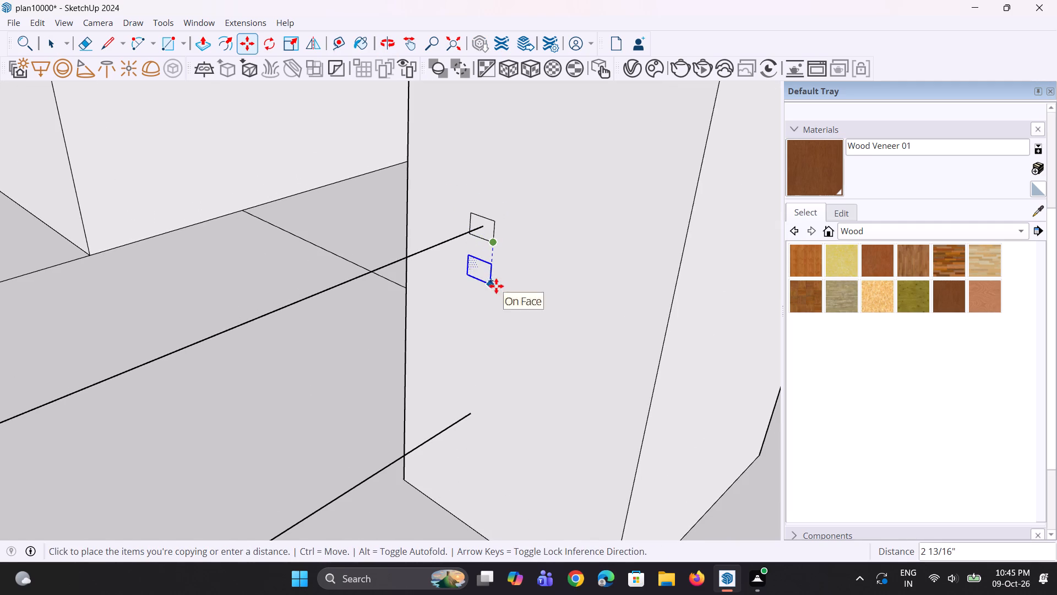
click(482, 428)
key(space)
key(space)
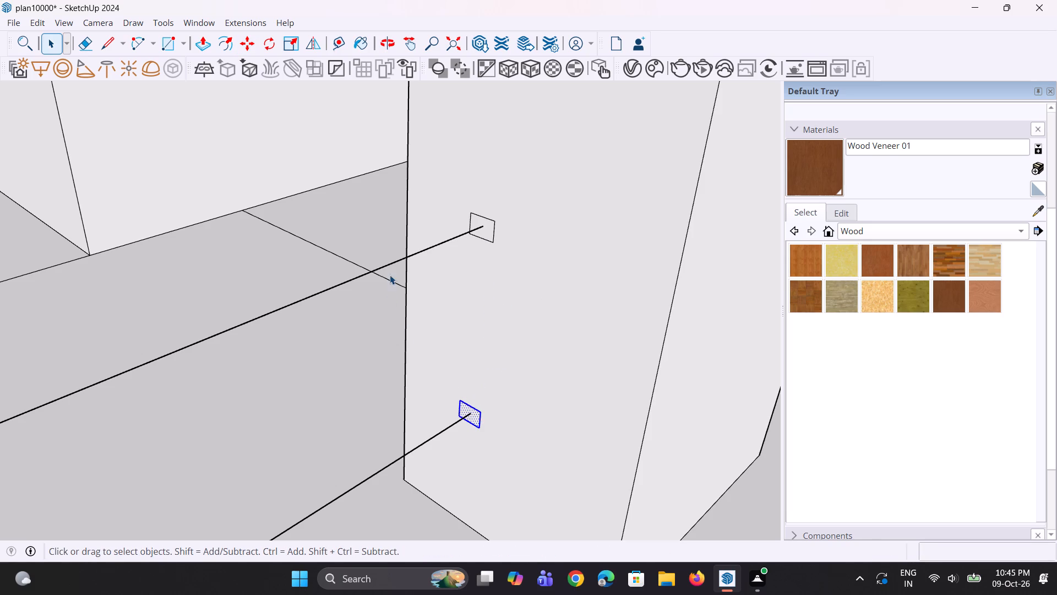
Extrude the upper profile with Follow Me along both lines of the upper L-shaped path to form the top rail.
click(395, 262)
scroll(448, 279, down, 7)
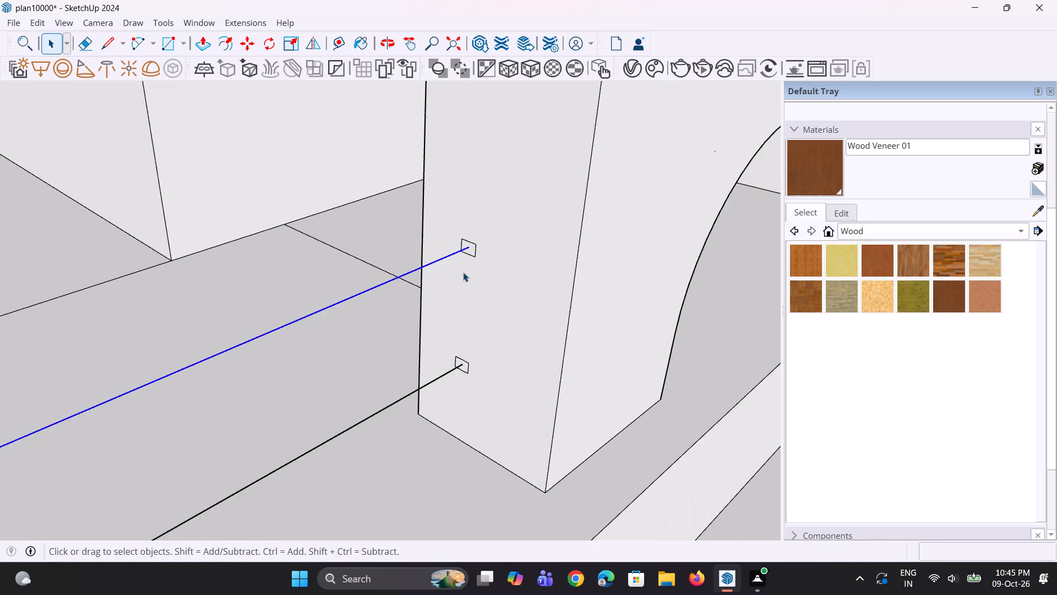
scroll(463, 272, down, 19)
scroll(172, 344, up, 4)
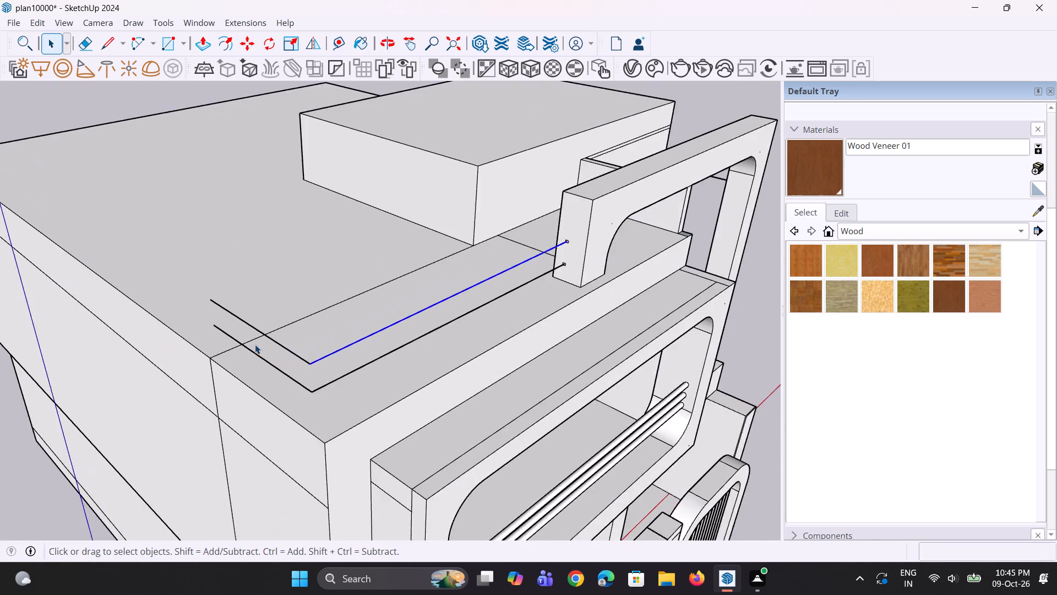
scroll(255, 344, up, 2)
ctrl+click(280, 337)
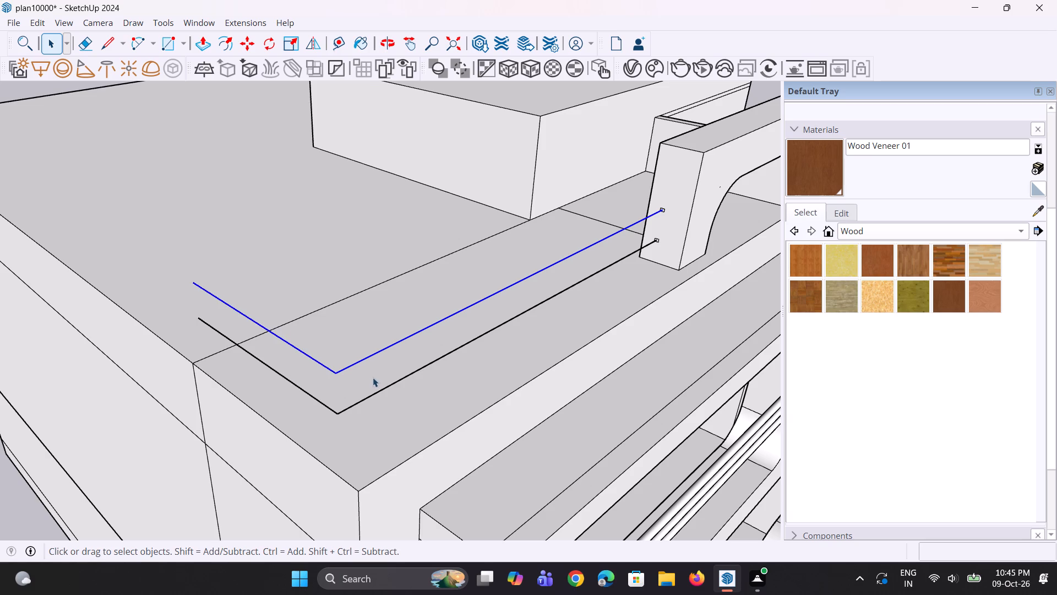
scroll(348, 366, down, 2)
click(35, 50)
key(f)
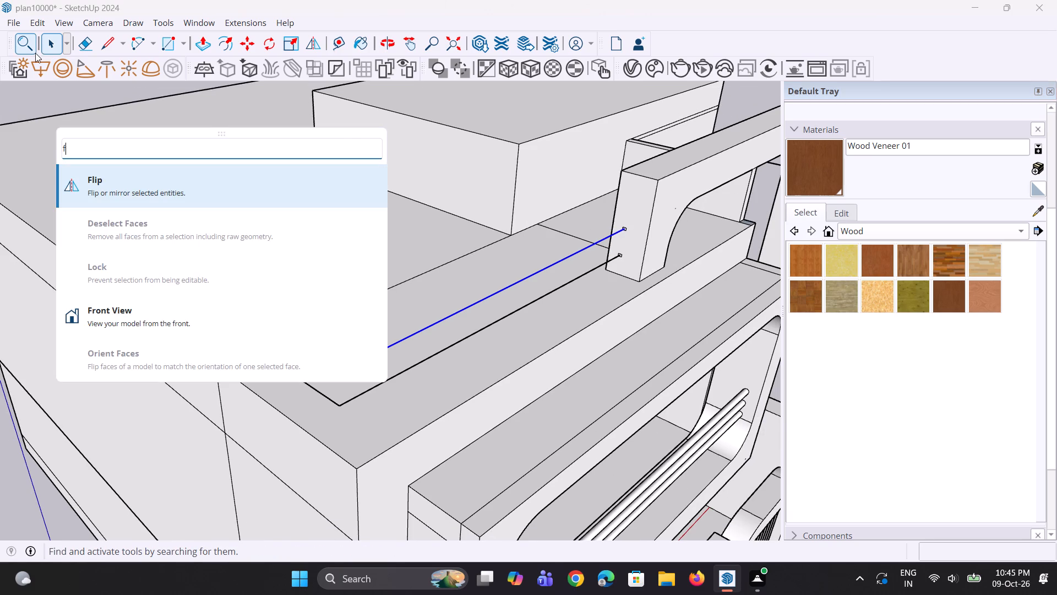
key(o)
key(l)
key(l)
click(134, 182)
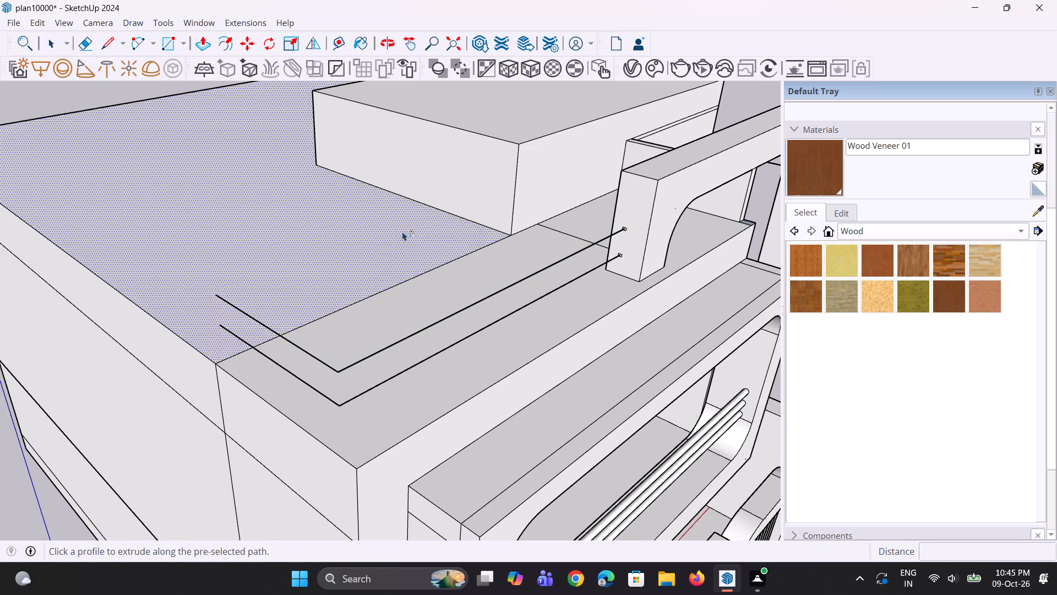
scroll(536, 230, up, 2)
scroll(626, 226, up, 13)
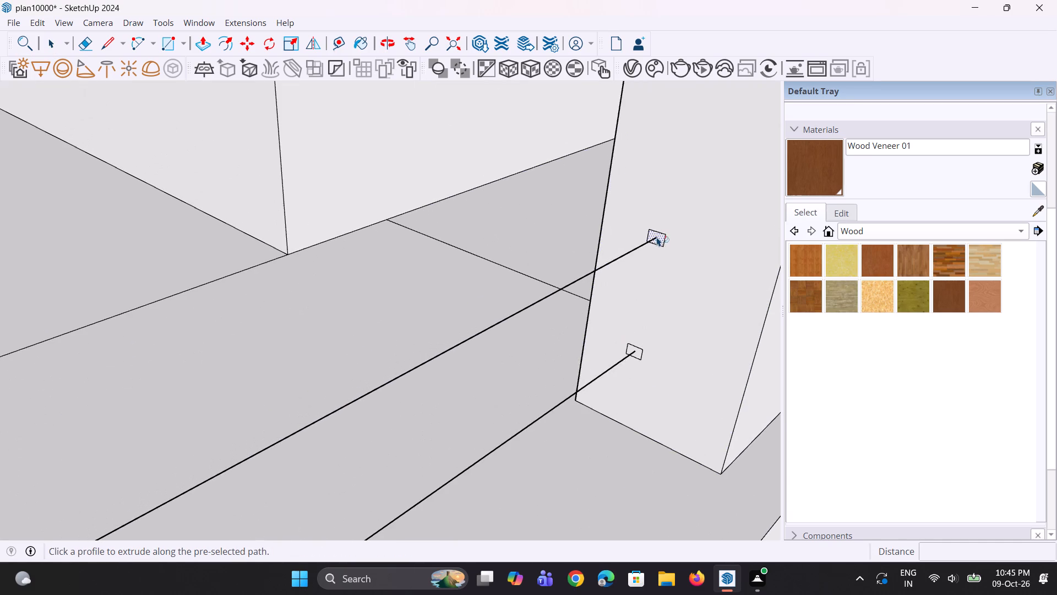
click(660, 238)
scroll(478, 294, down, 8)
middle_drag(475, 315, 474, 296)
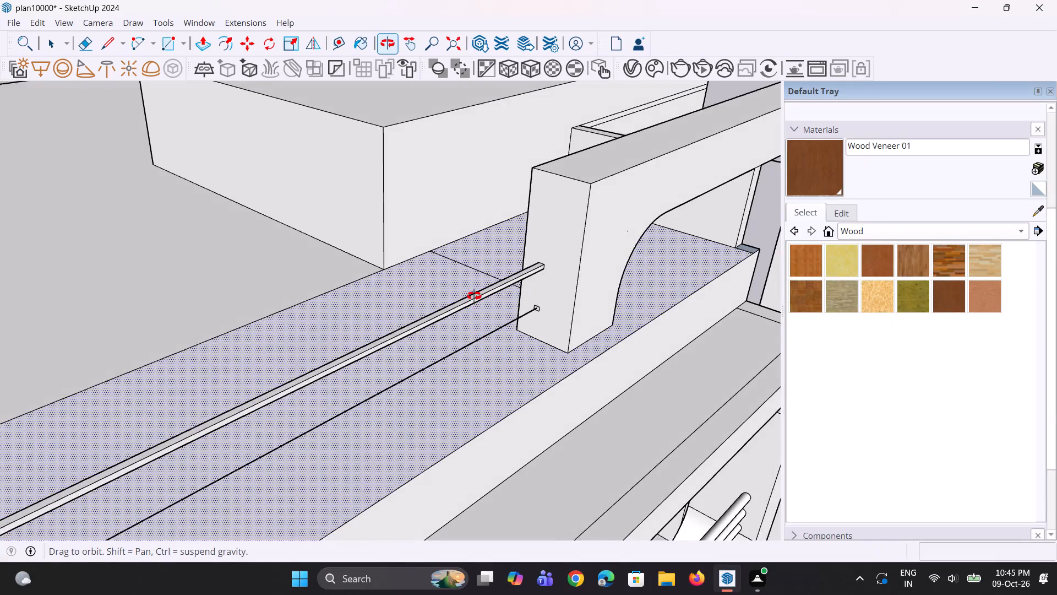
middle_drag(474, 296, 474, 294)
key(space)
key(space)
Extrude the lower profile with Follow Me along both lines of the lower L-shaped path to form the second rail.
click(460, 316)
scroll(478, 314, down, 2)
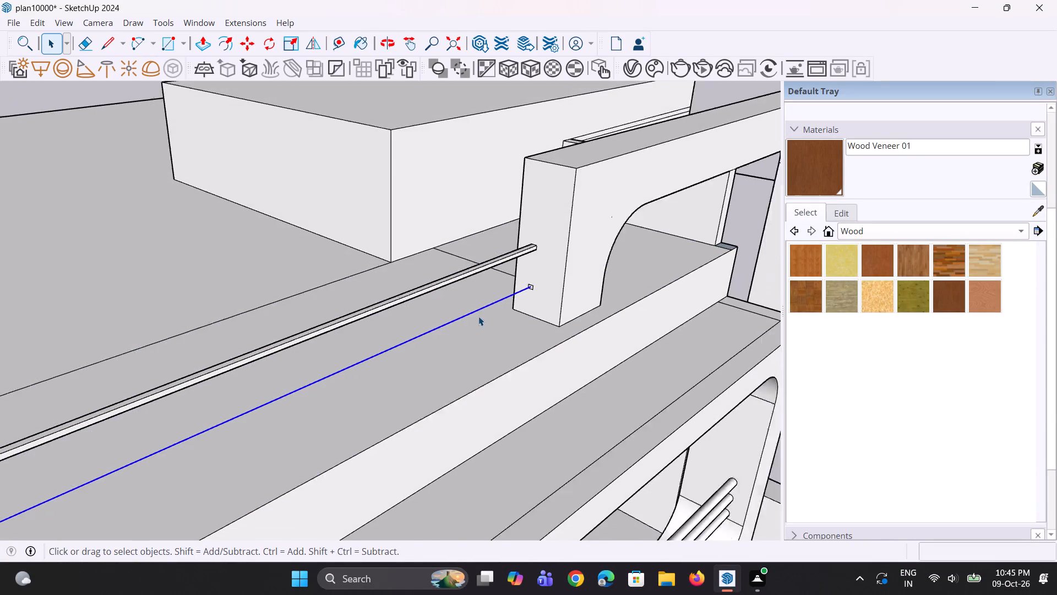
scroll(478, 316, down, 7)
scroll(270, 382, up, 5)
ctrl+click(274, 380)
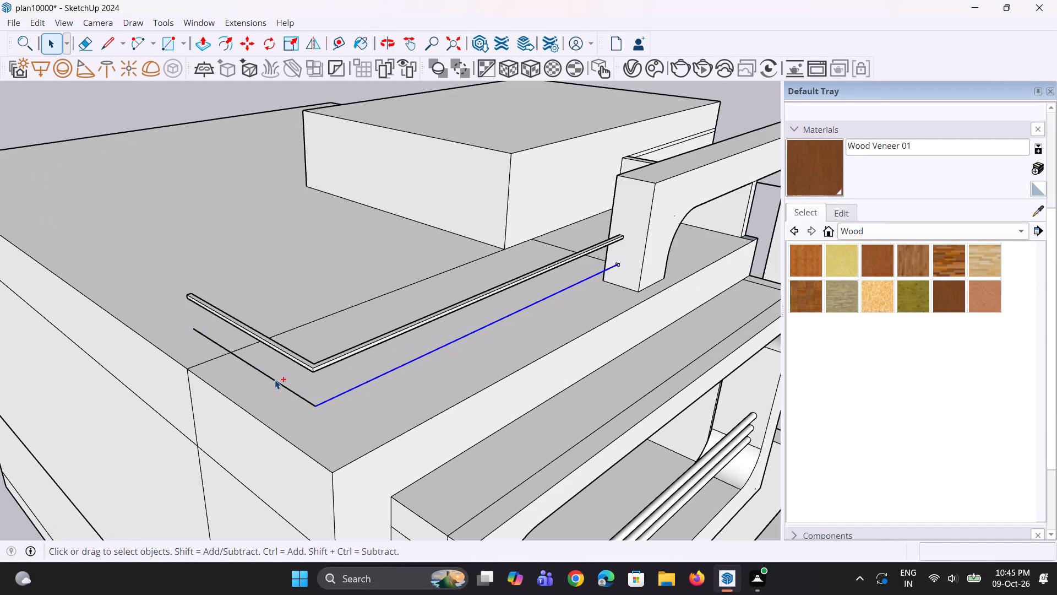
click(30, 47)
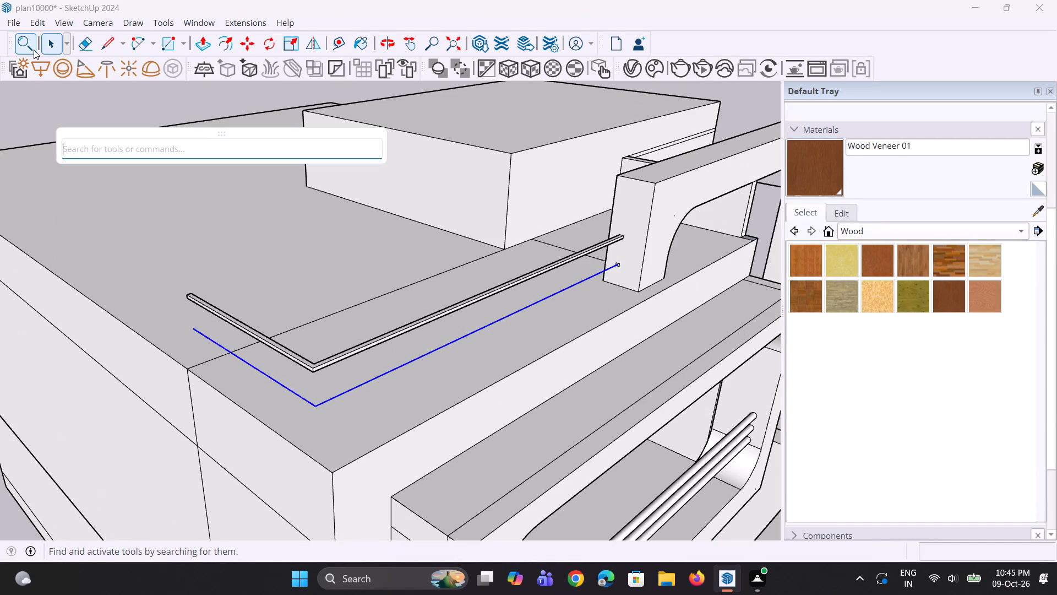
key(f)
key(o)
key(l)
key(l)
click(137, 187)
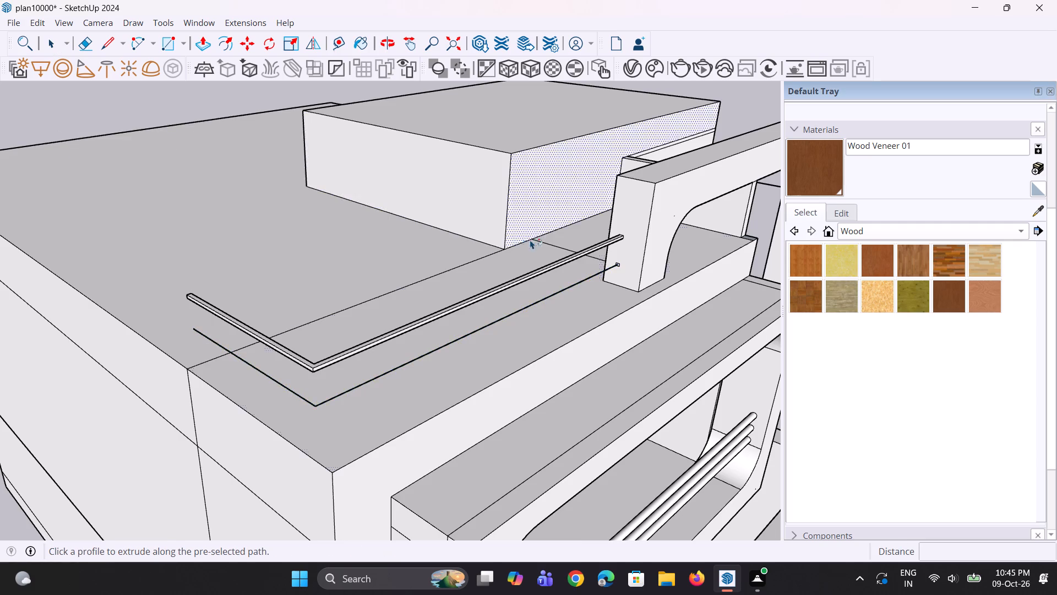
scroll(535, 241, up, 3)
scroll(601, 293, up, 13)
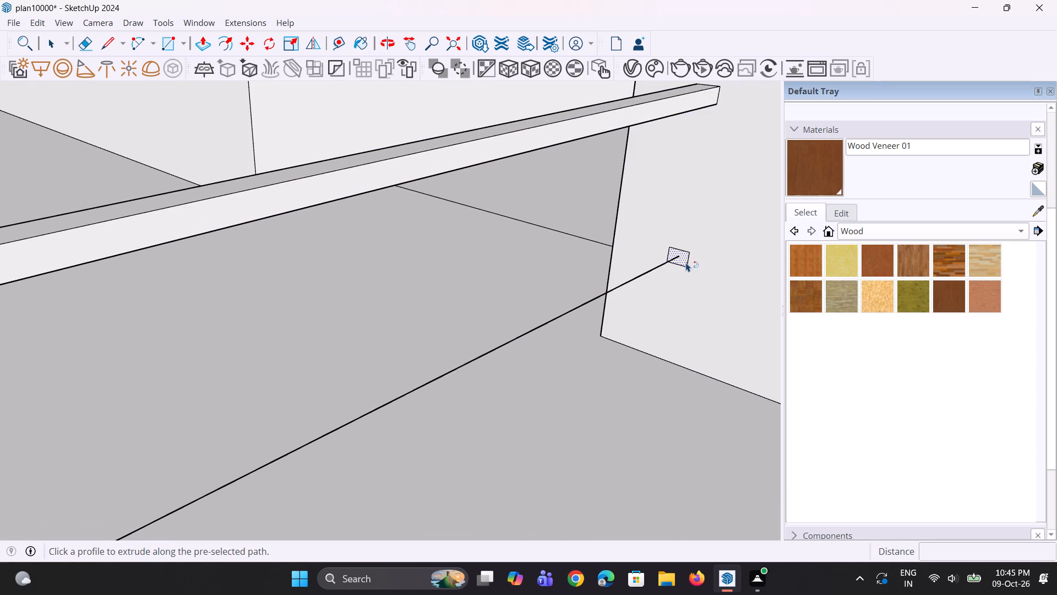
click(685, 261)
Copy the roof's long side edge, on the railing side, inward about 1' 6 3/8" across the roof face.
scroll(685, 261, down, 16)
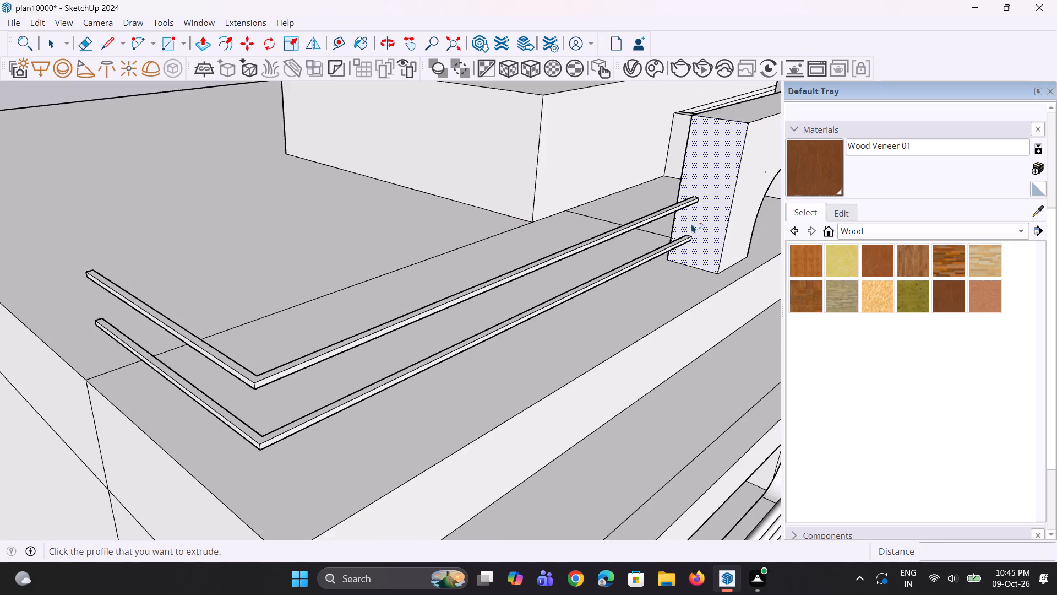
scroll(691, 224, down, 4)
middle_drag(314, 277, 397, 319)
scroll(397, 319, down, 4)
middle_drag(266, 321, 315, 360)
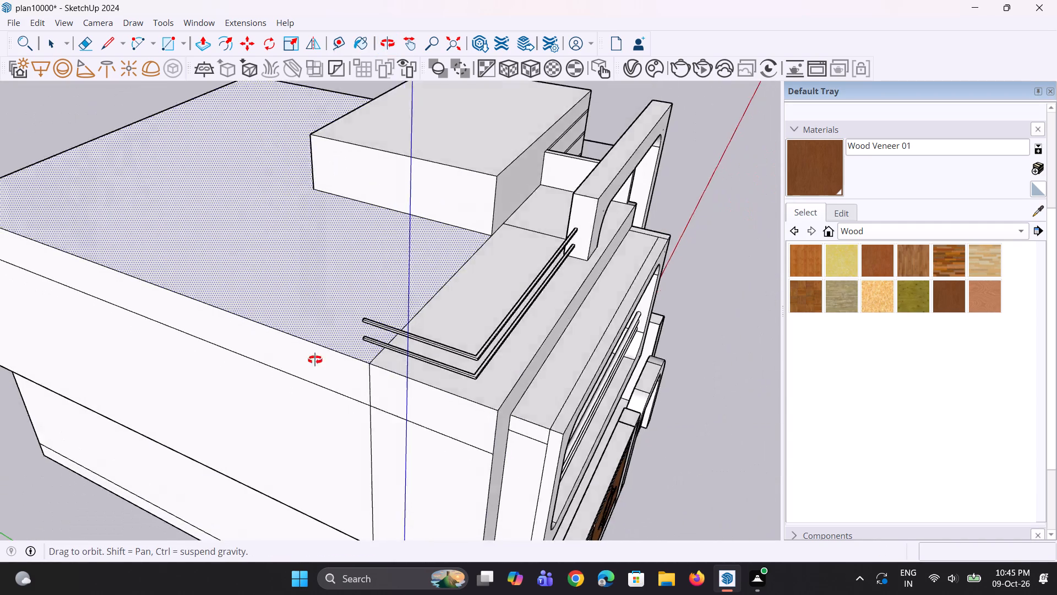
middle_drag(315, 360, 810, 305)
scroll(627, 334, up, 3)
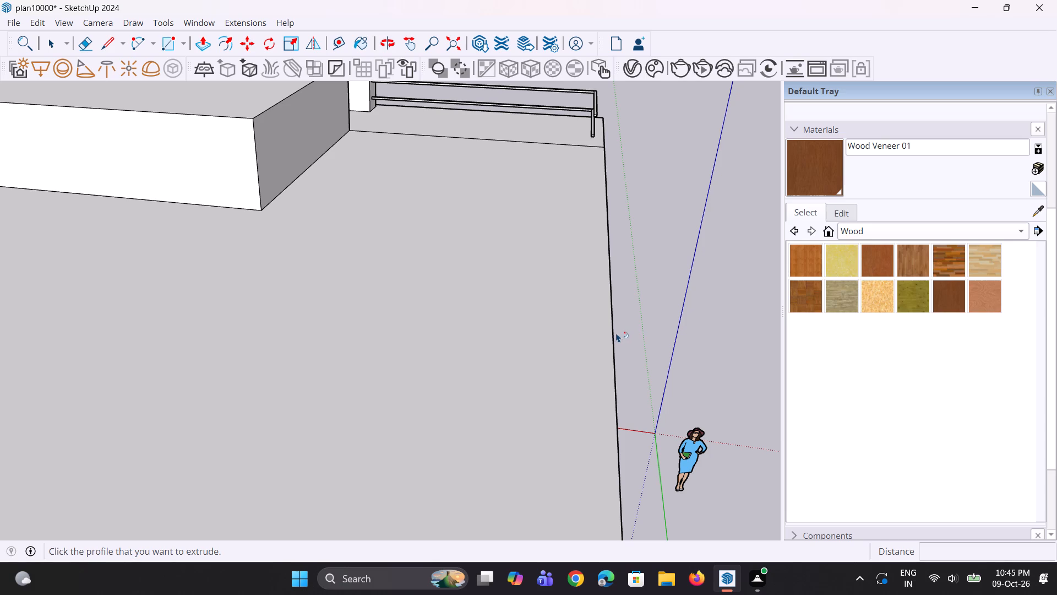
click(615, 332)
key(space)
key(space)
click(614, 332)
scroll(547, 268, down, 3)
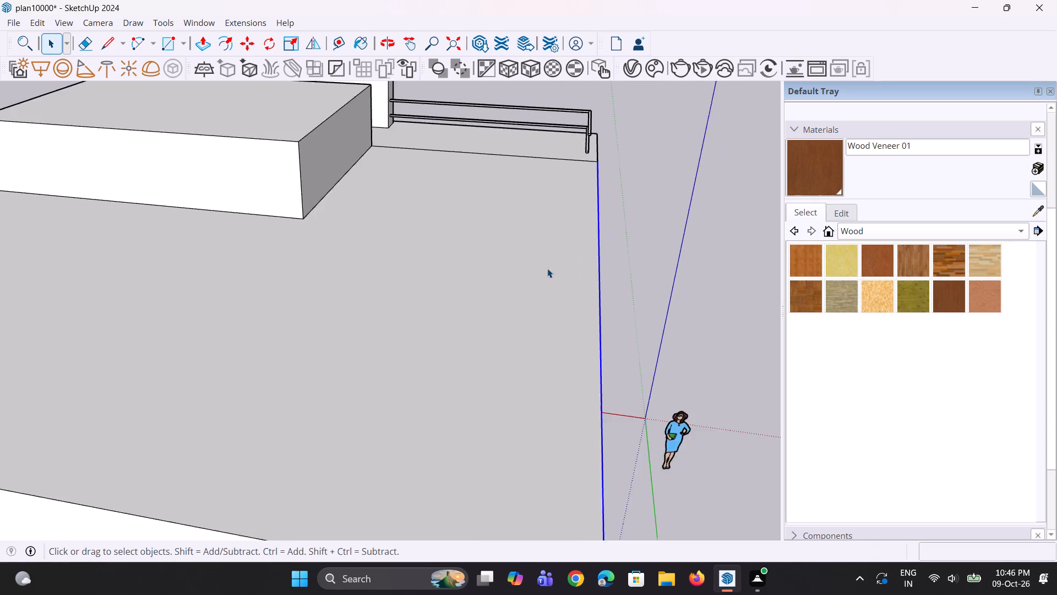
scroll(547, 268, down, 5)
key(m)
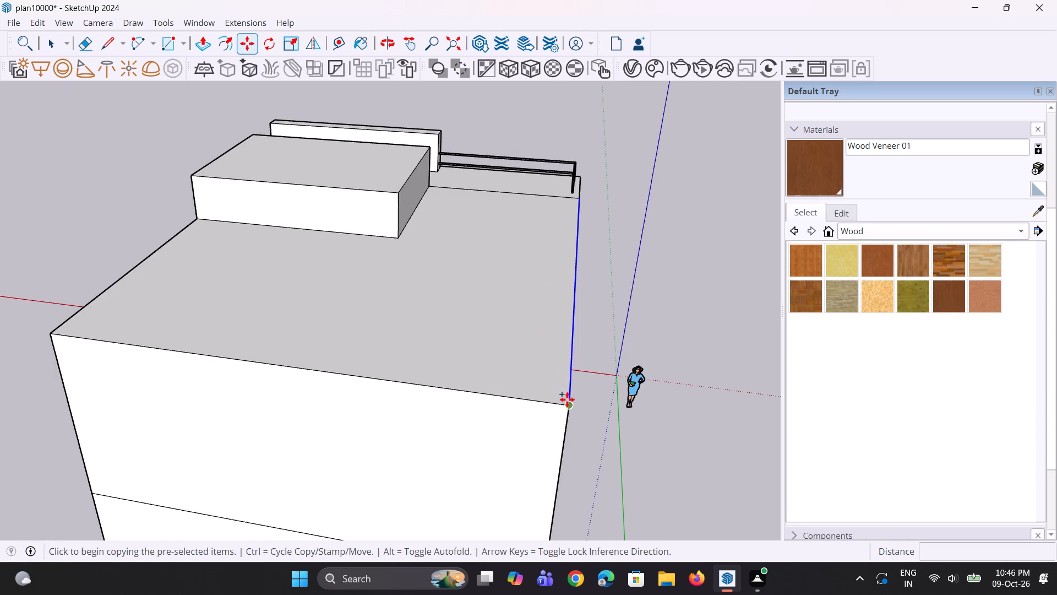
click(567, 405)
click(544, 403)
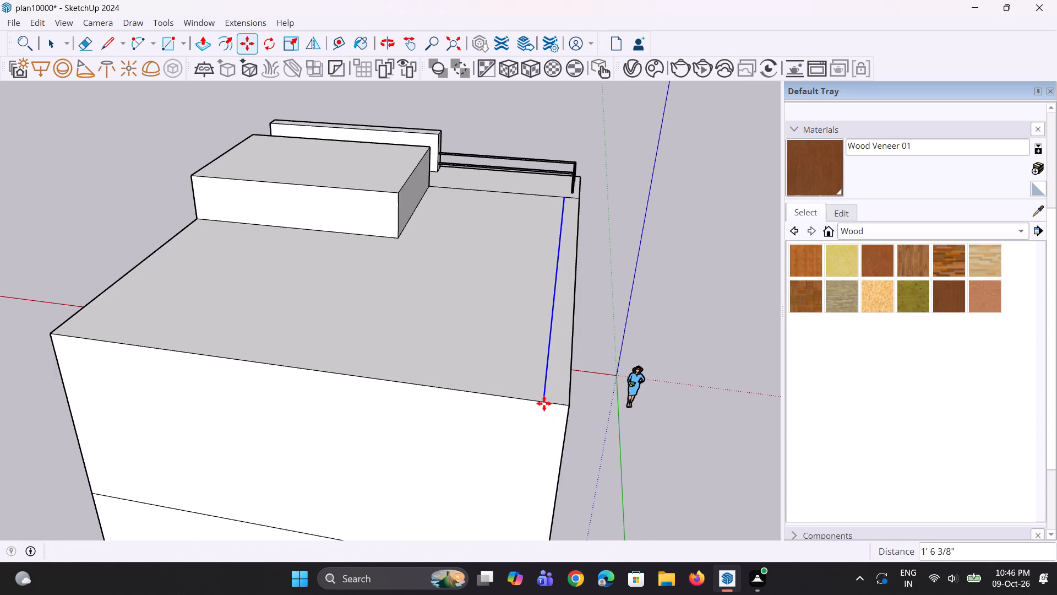
Copy the roof's rear edge inward about 1' 1 1/2" so it meets the offset side line.
middle_drag(536, 386, 273, 412)
key(space)
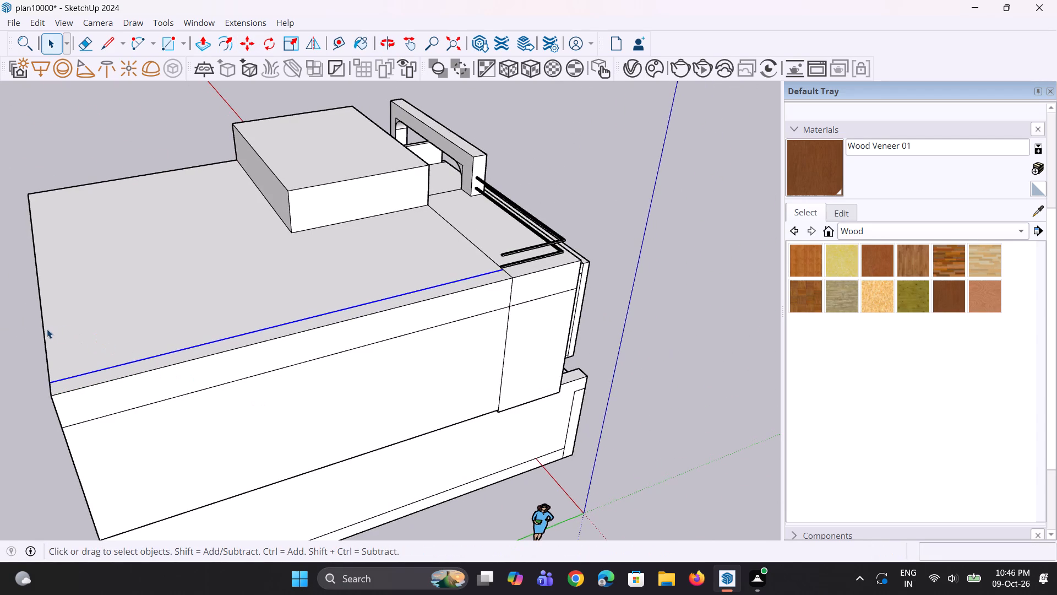
click(47, 329)
click(45, 330)
scroll(52, 375, up, 2)
key(m)
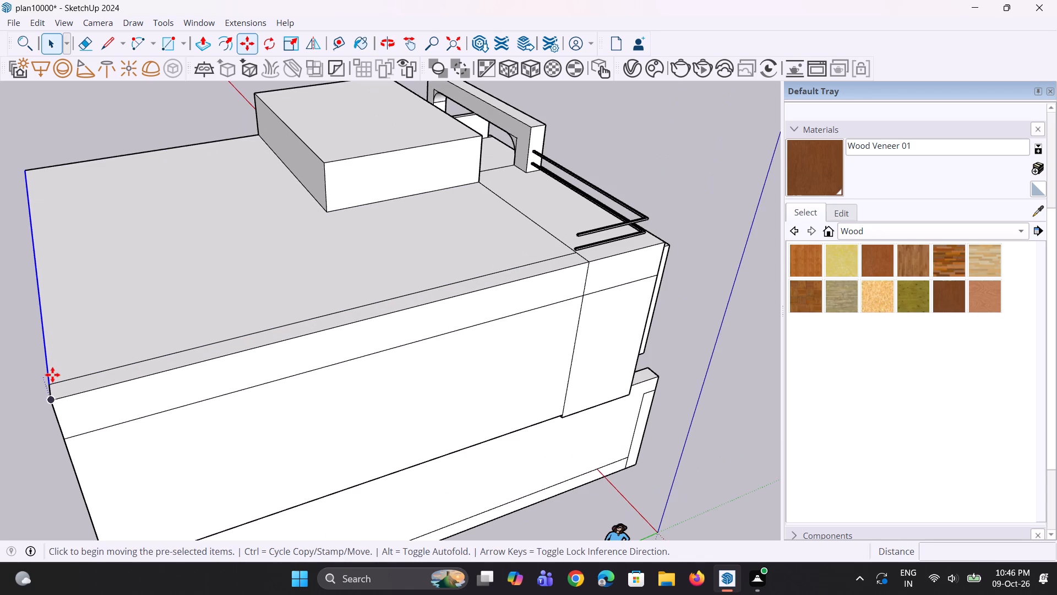
click(51, 382)
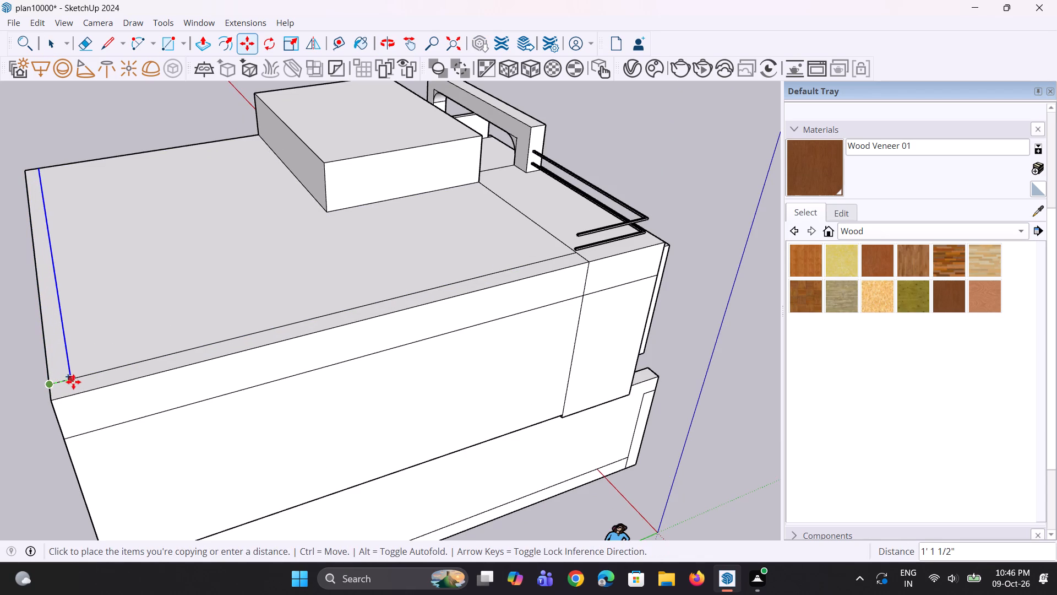
click(73, 382)
Erase the short leftover line segment at the roof's rear corner to join the two border strips.
scroll(64, 374, up, 1)
key(e)
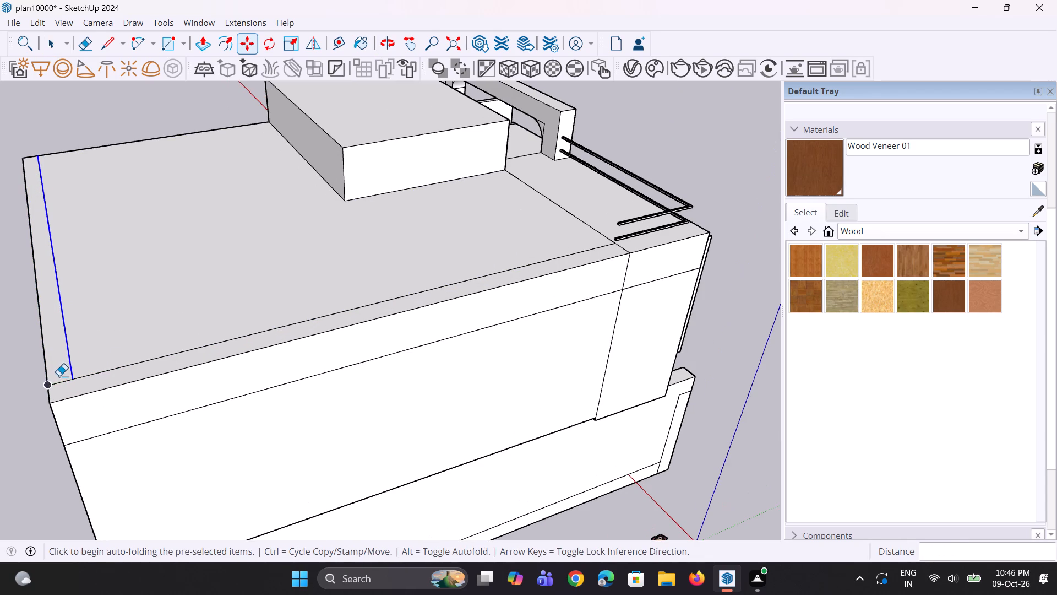
click(55, 383)
Push/Pull the L-shaped roof border strip up about 3' 7/16" to form a parapet wall.
key(p)
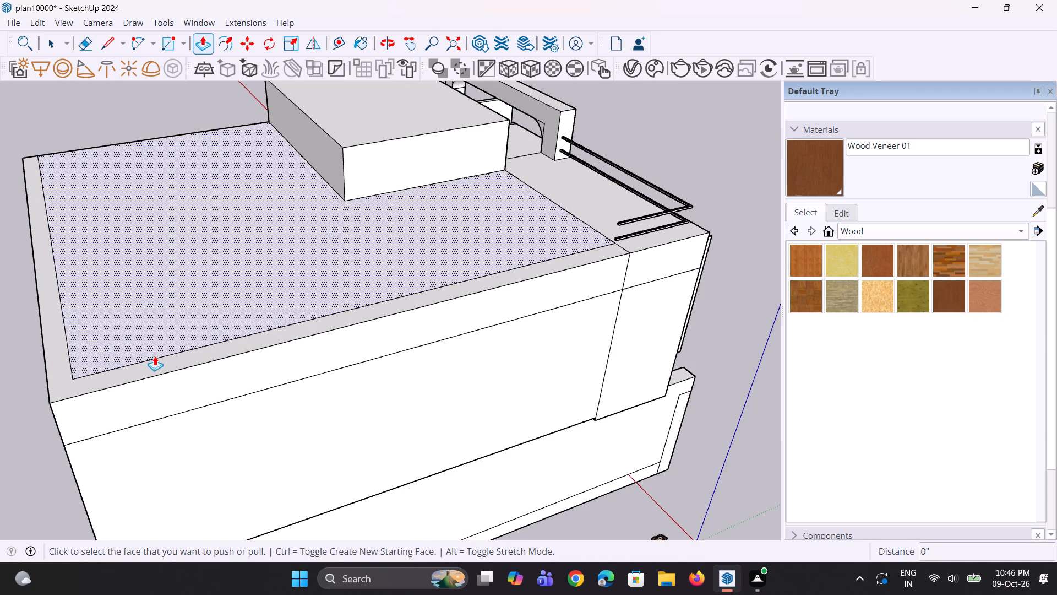
click(158, 360)
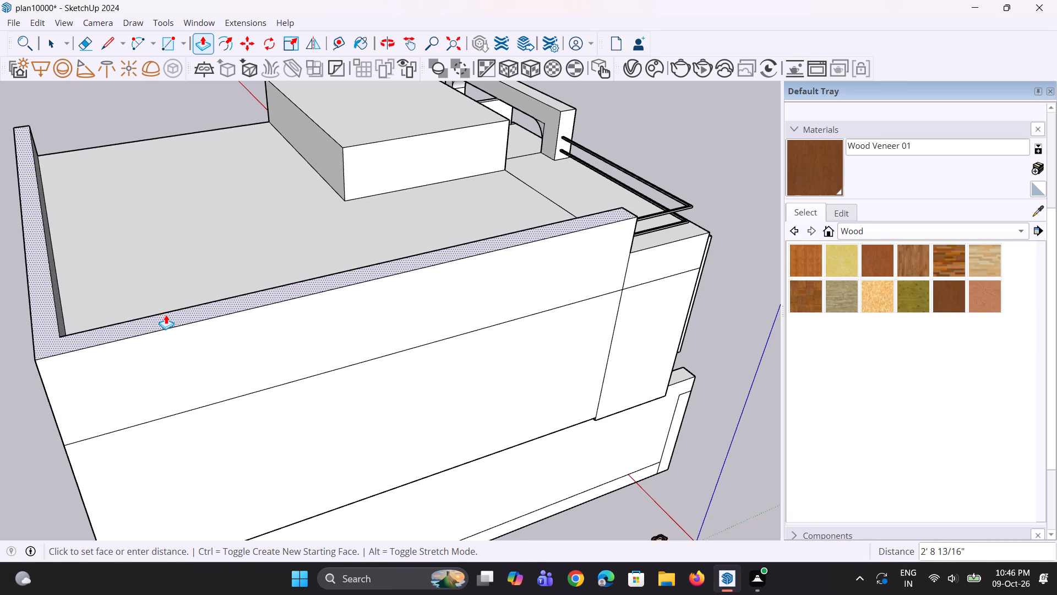
click(166, 311)
Raise the top face of the L-shaped parapet wall by about another 1' 2 1/8".
middle_drag(46, 350, 781, 309)
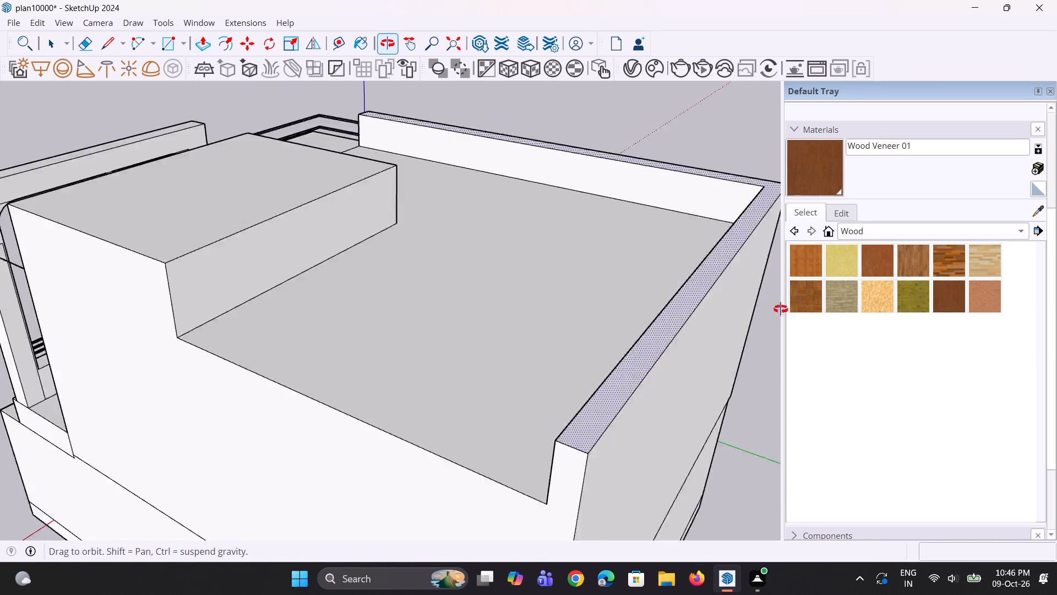
middle_drag(781, 309, 861, 283)
scroll(728, 288, down, 5)
middle_drag(466, 341, 493, 393)
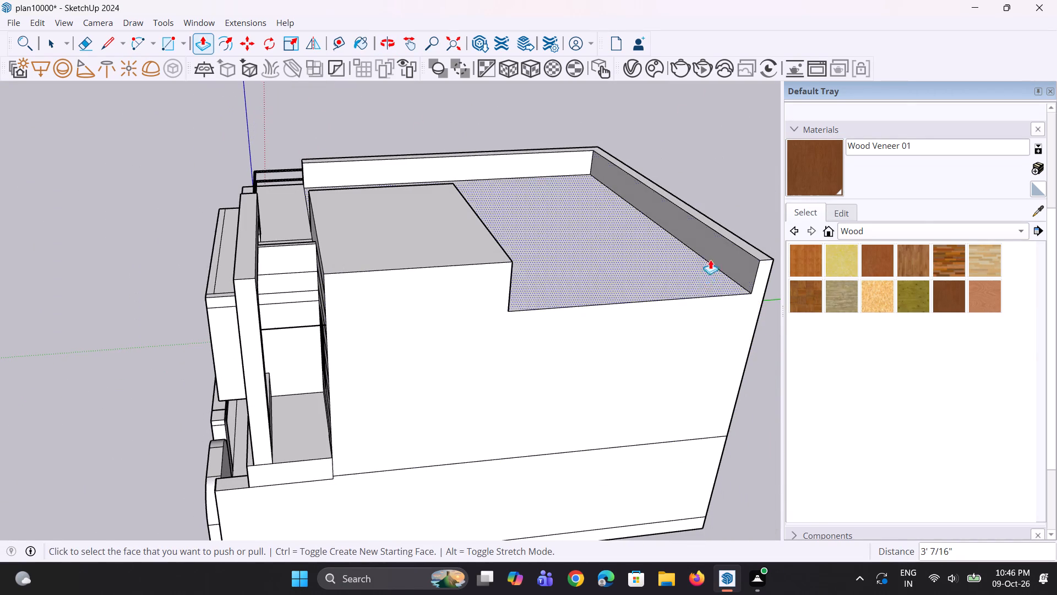
click(734, 237)
click(740, 224)
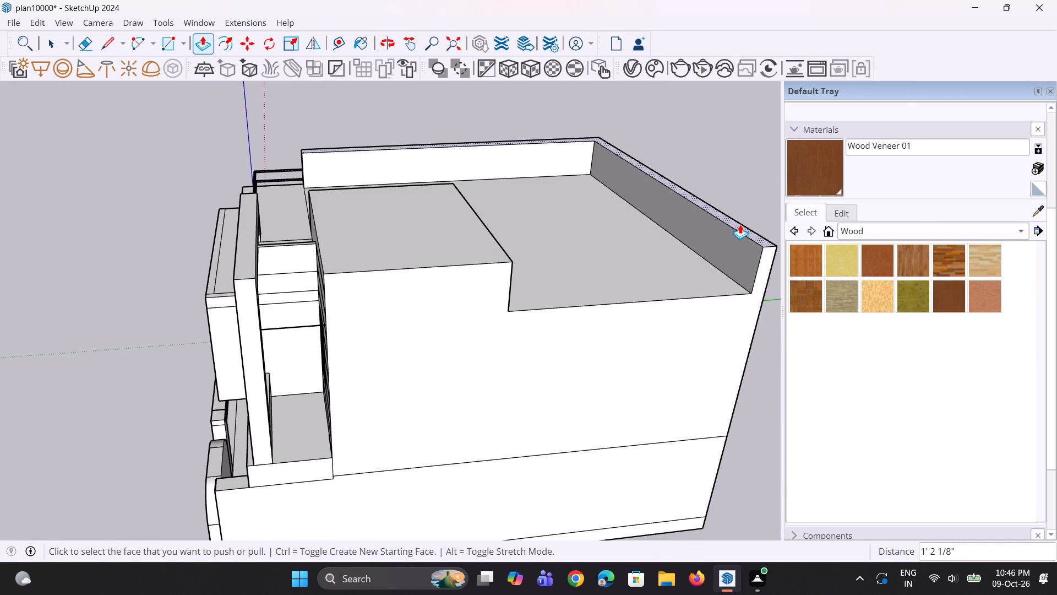
Copy the vertical end edge of the side parapet wall about 1' 7 7/16" inward along the wall's inner face.
scroll(693, 244, down, 3)
middle_drag(585, 305, 595, 304)
scroll(704, 278, up, 4)
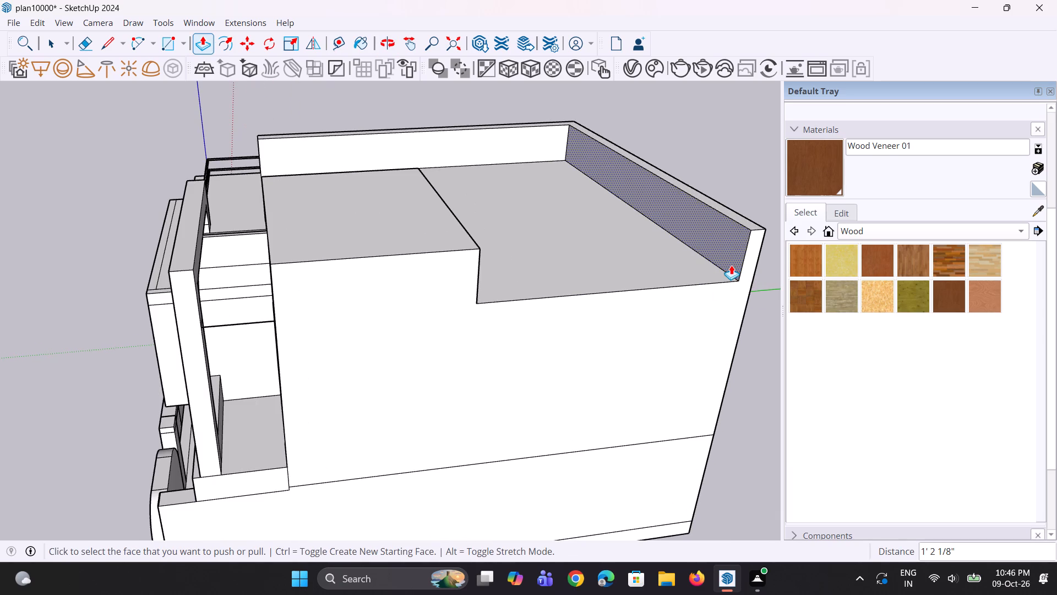
key(space)
scroll(739, 246, up, 4)
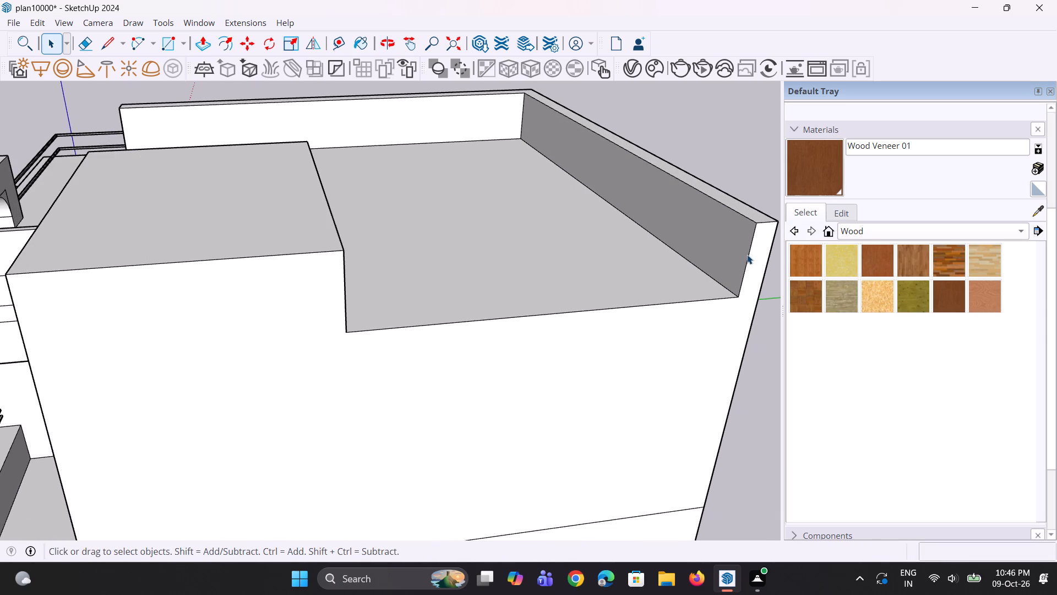
click(750, 257)
key(m)
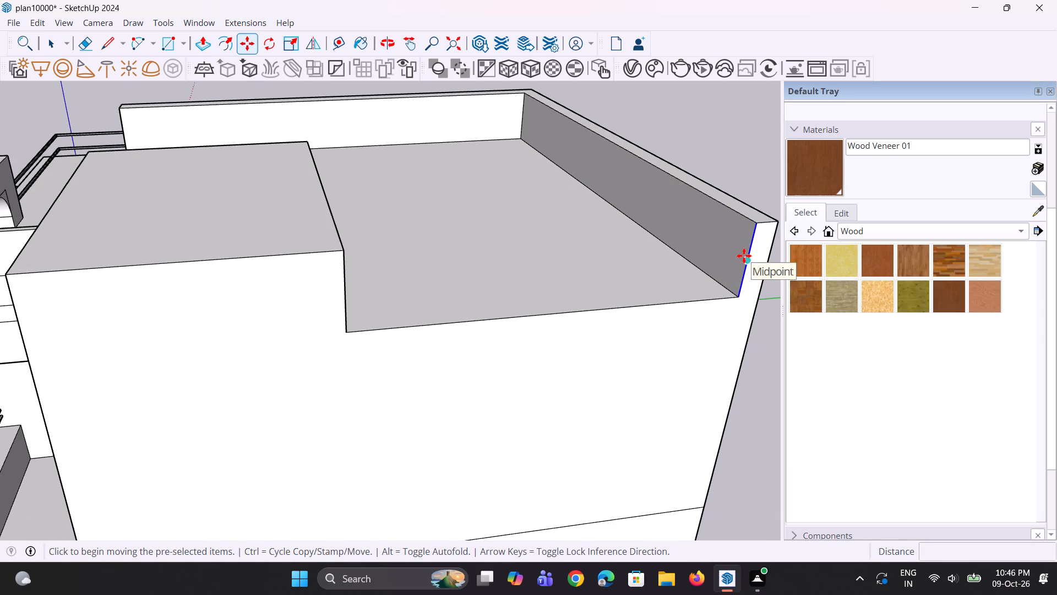
click(754, 223)
click(737, 214)
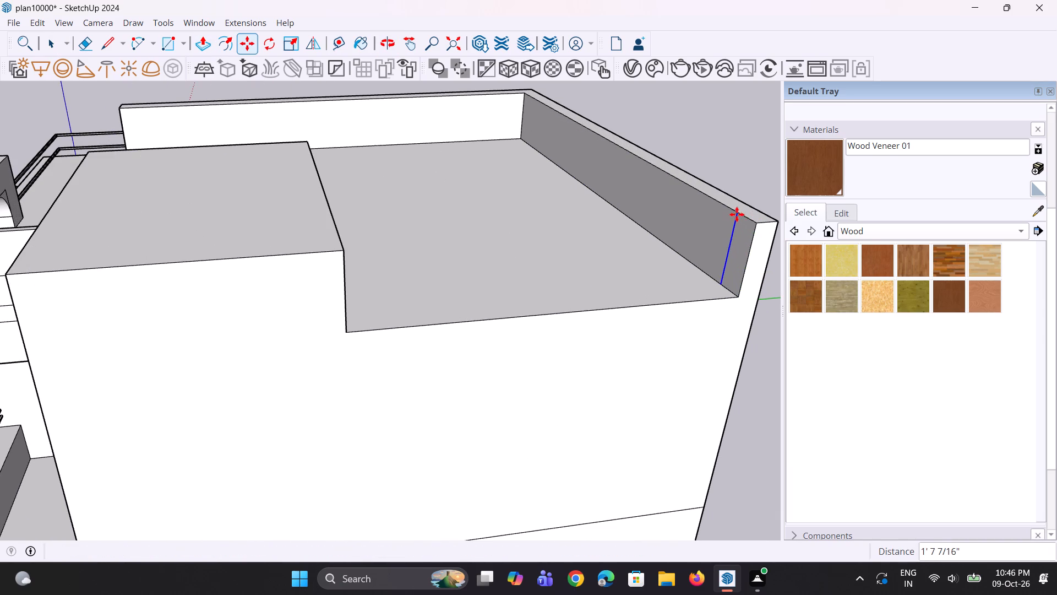
Push/Pull the new strip at the parapet's end about 21' 2" along the open roof edge to the raised roof block.
key(p)
click(731, 259)
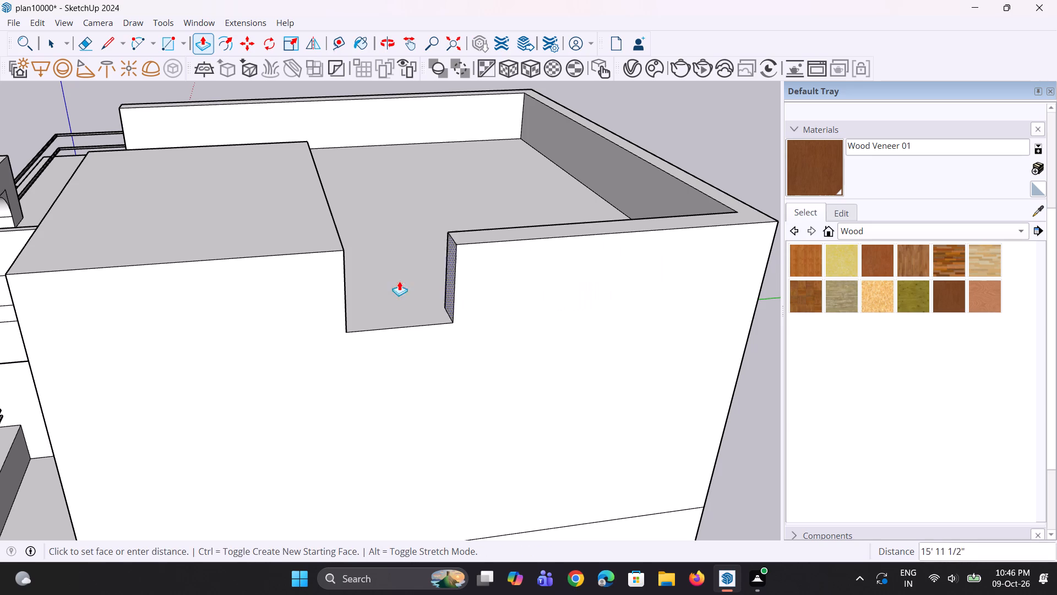
click(323, 291)
Paint the three horizontal groove strips above the upper front window with Color M07 from the Colors collection.
scroll(323, 291, down, 4)
middle_drag(290, 295, 528, 290)
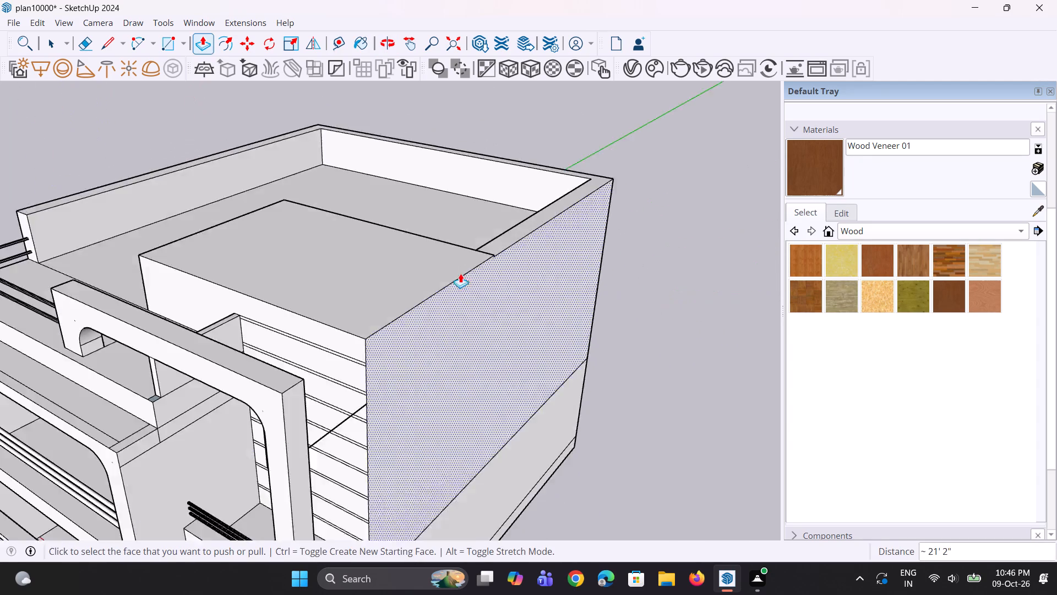
scroll(244, 244, down, 4)
middle_drag(274, 241, 389, 134)
scroll(246, 274, up, 3)
middle_drag(254, 279, 287, 288)
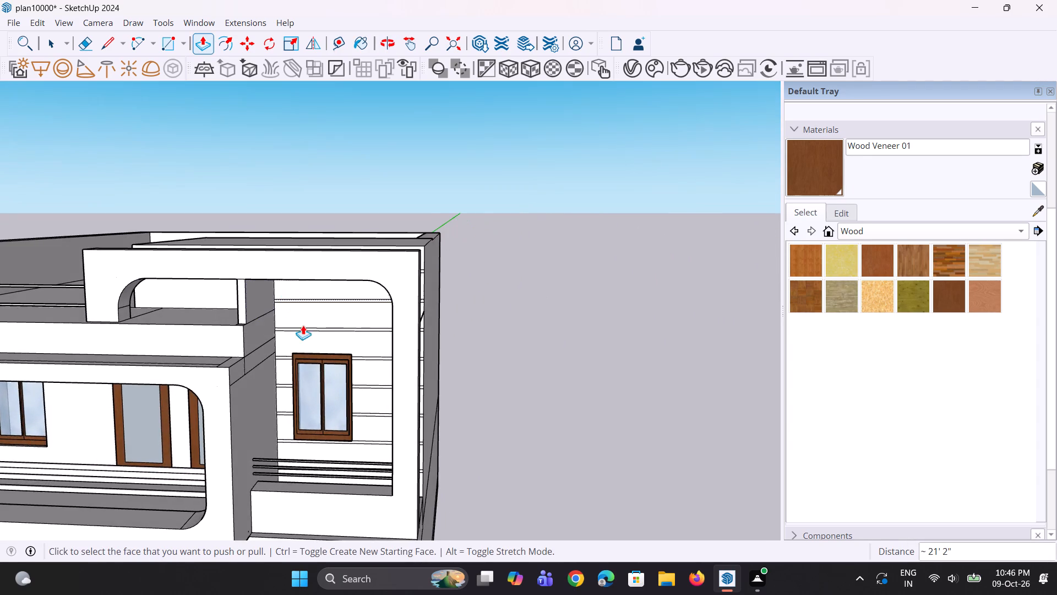
scroll(317, 344, down, 4)
click(873, 152)
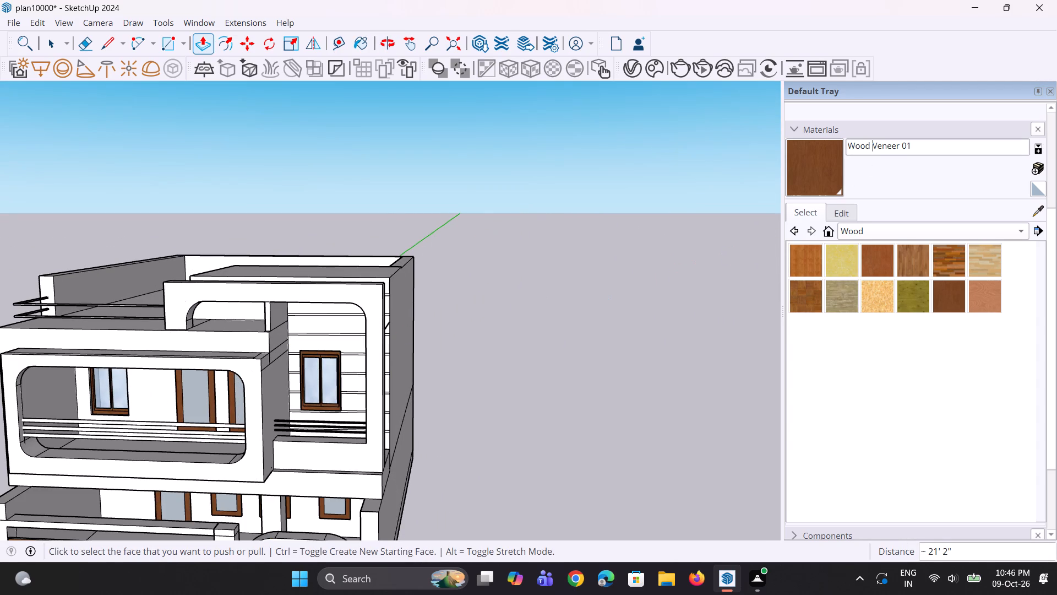
click(868, 229)
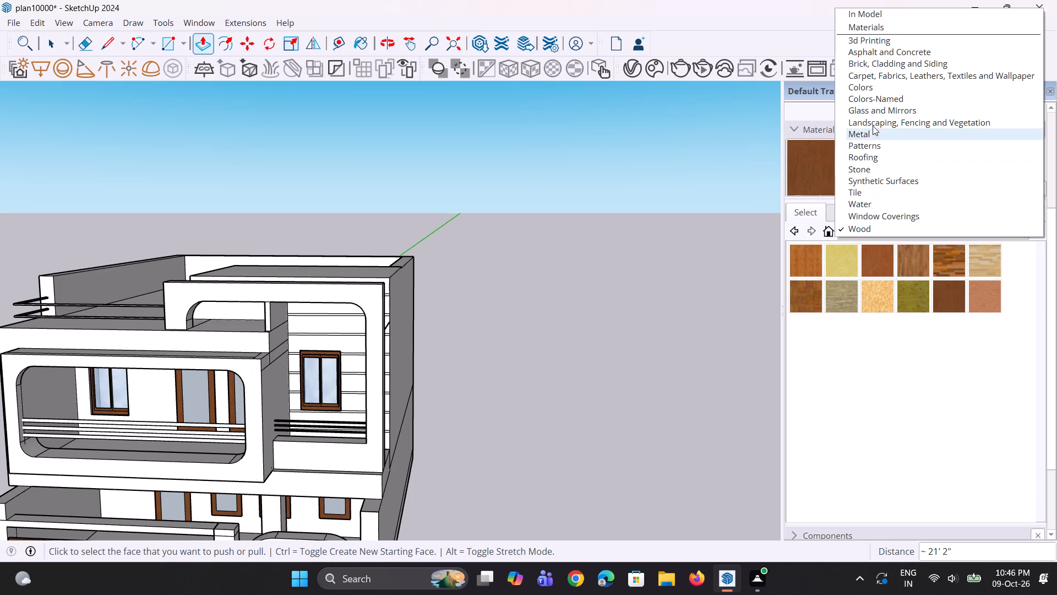
click(869, 87)
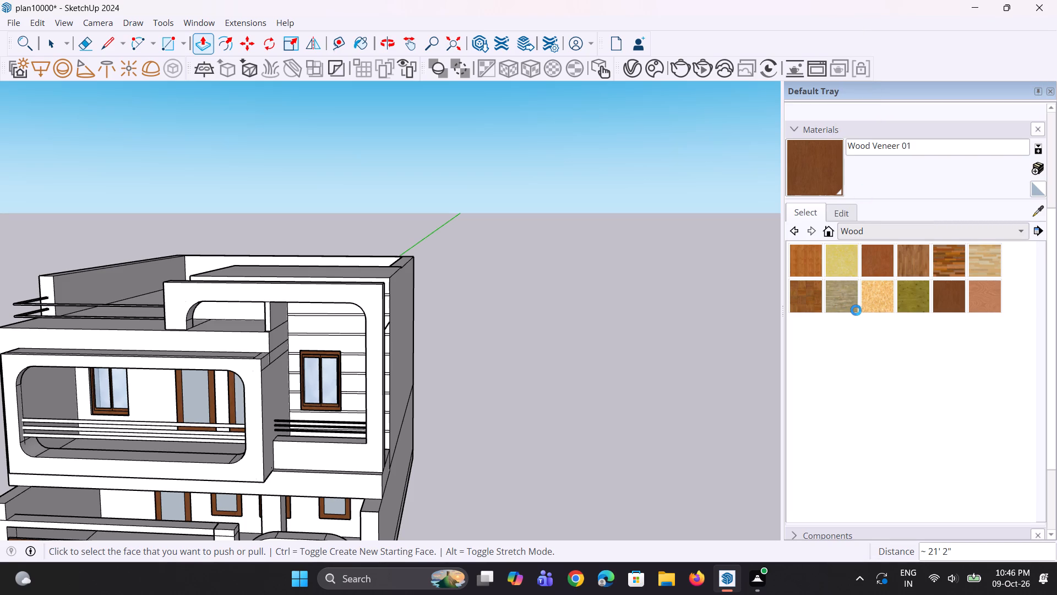
scroll(854, 318, down, 2)
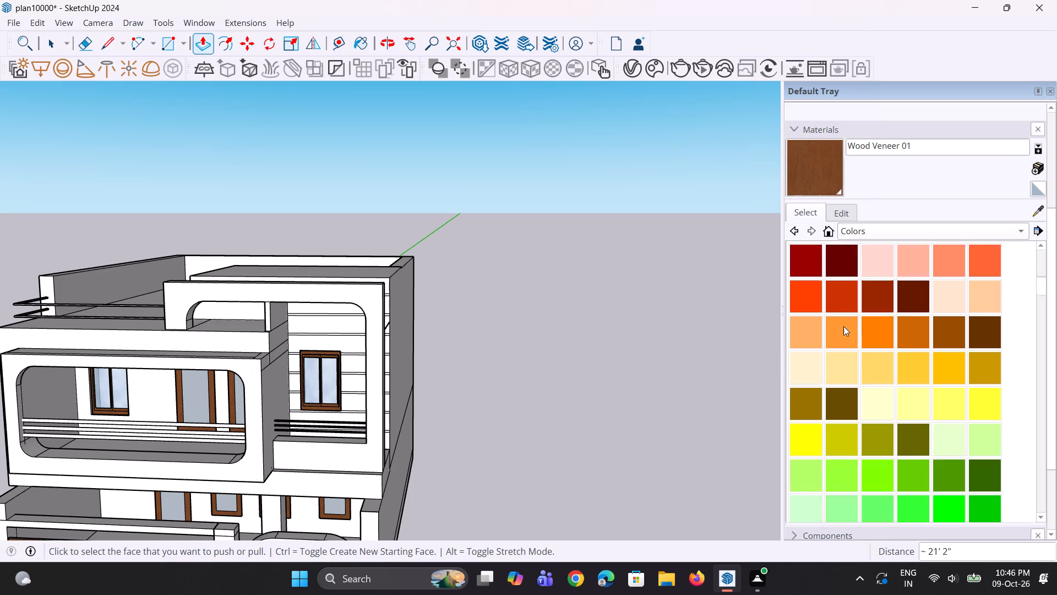
scroll(843, 326, down, 12)
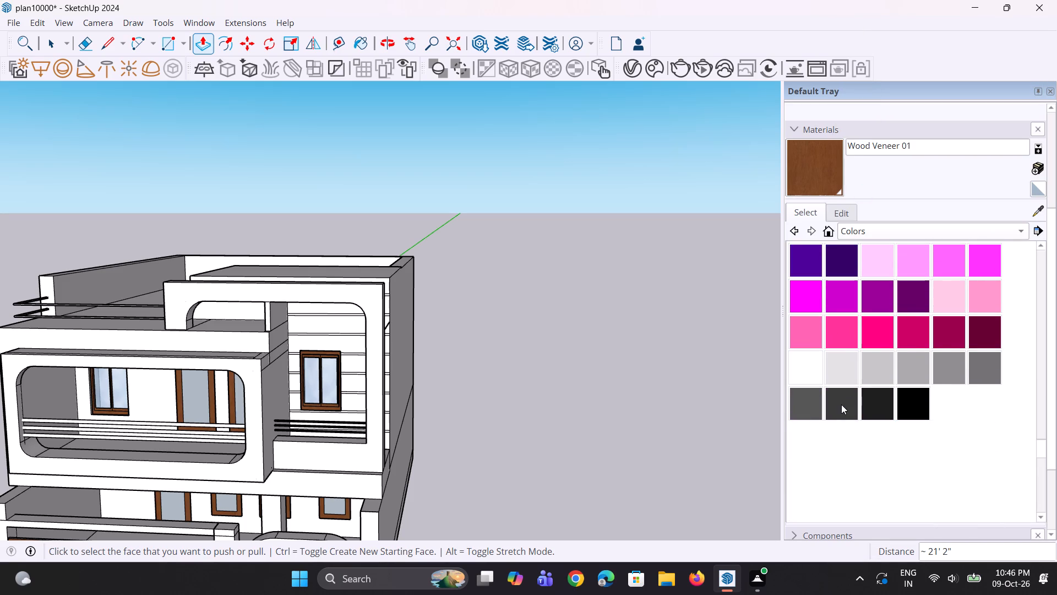
click(841, 404)
scroll(302, 343, up, 7)
middle_drag(310, 325, 320, 292)
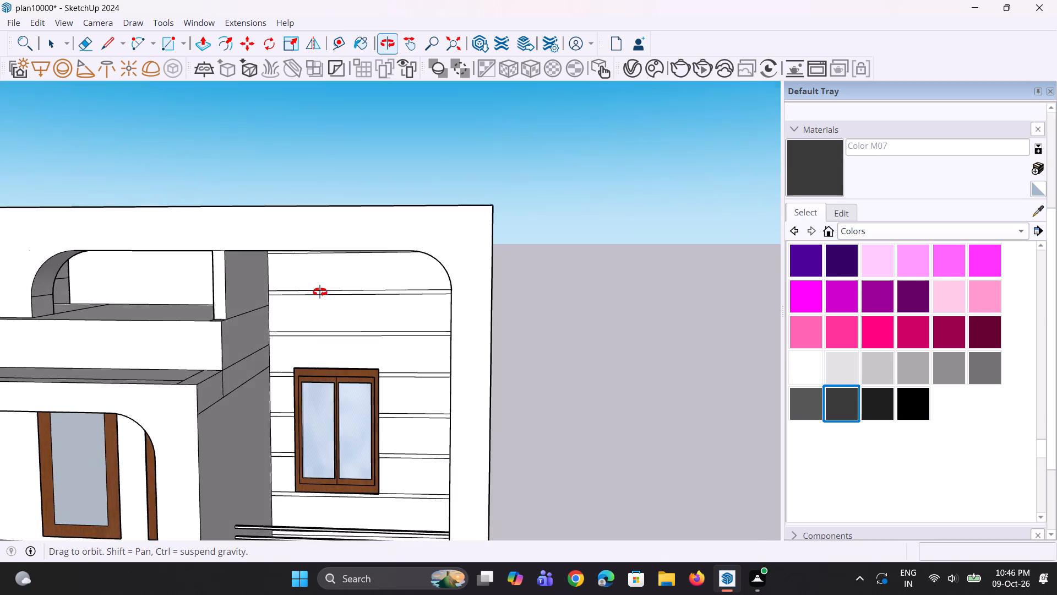
middle_drag(320, 292, 323, 281)
scroll(324, 281, up, 3)
click(355, 247)
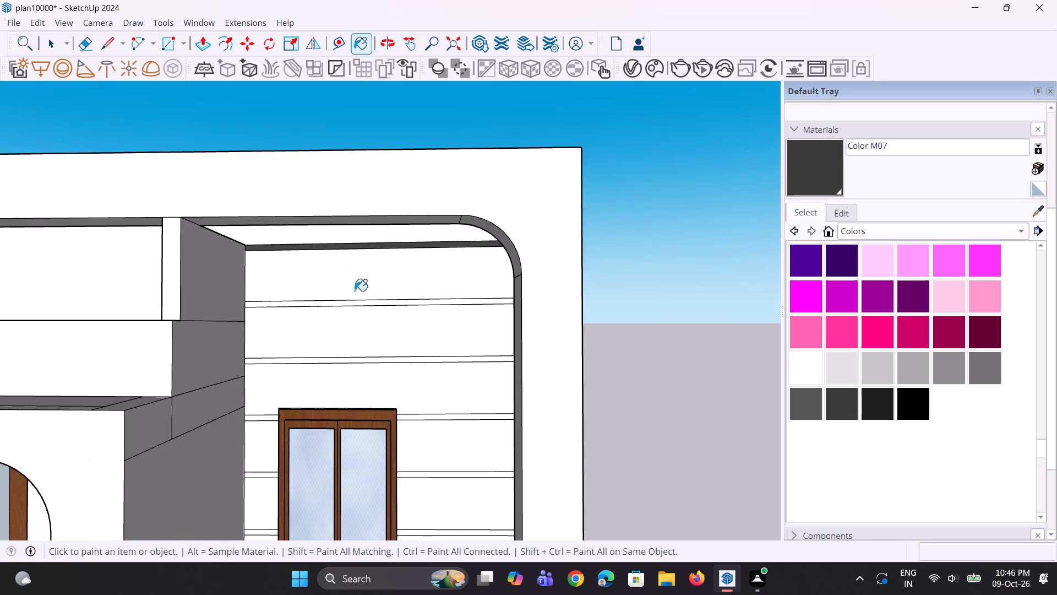
click(356, 302)
click(377, 360)
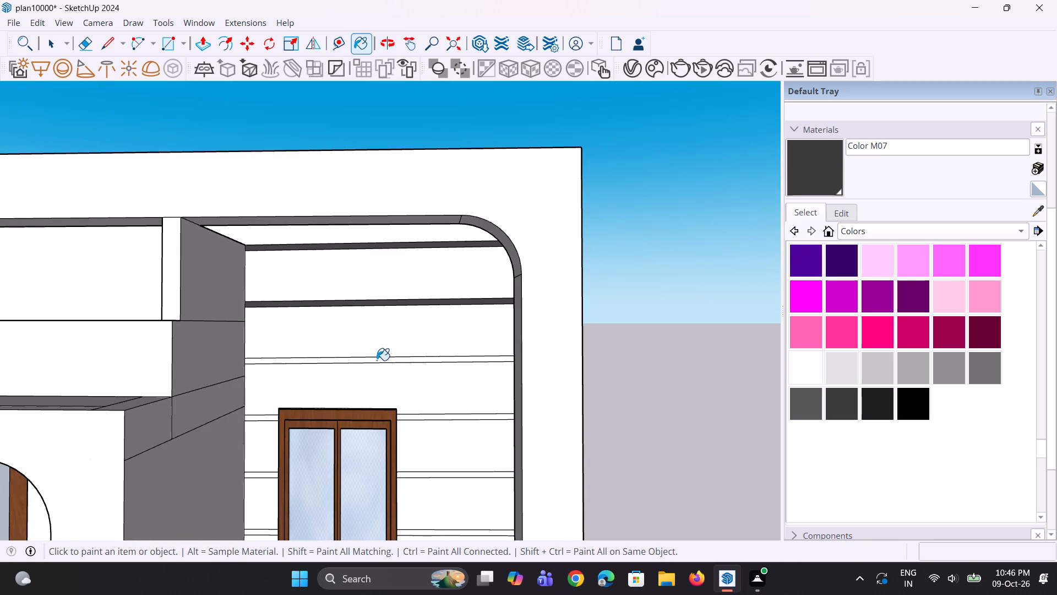
Paint the groove strips on both sides of the upper front window with Color M07.
click(274, 419)
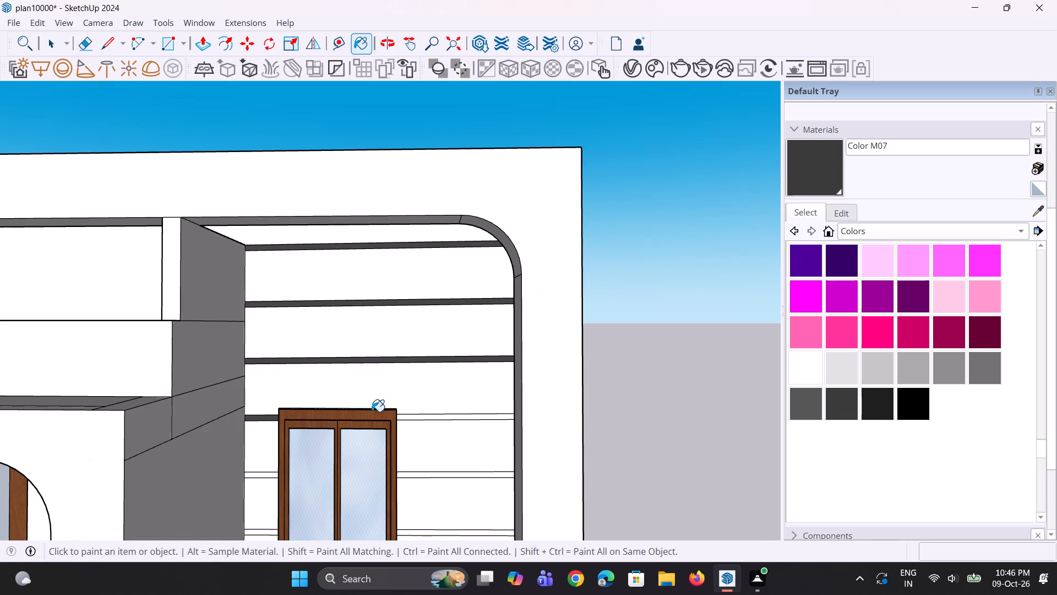
click(412, 419)
scroll(344, 327, down, 5)
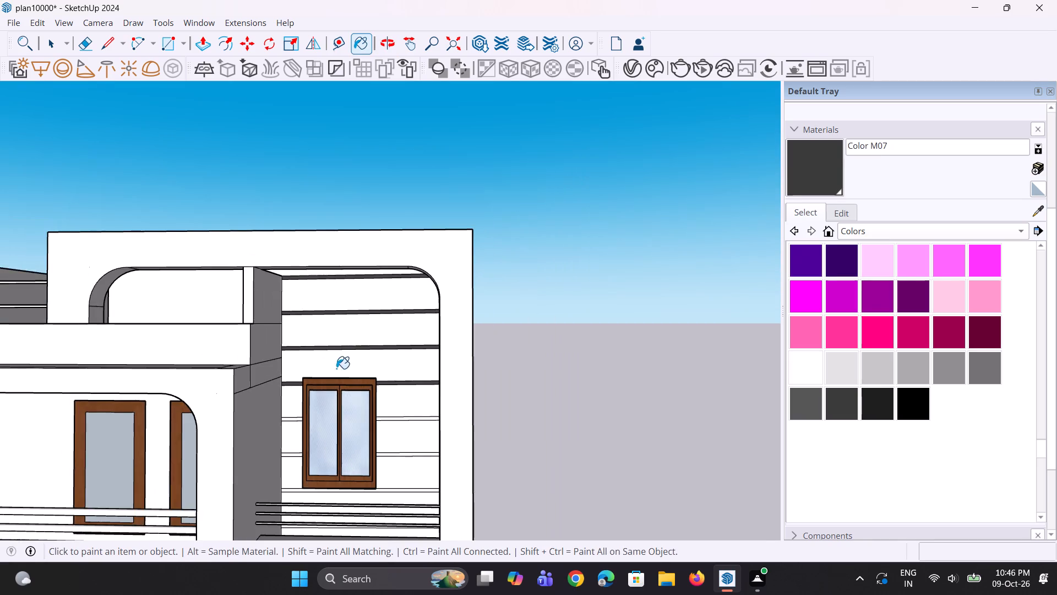
scroll(342, 424, up, 10)
click(435, 404)
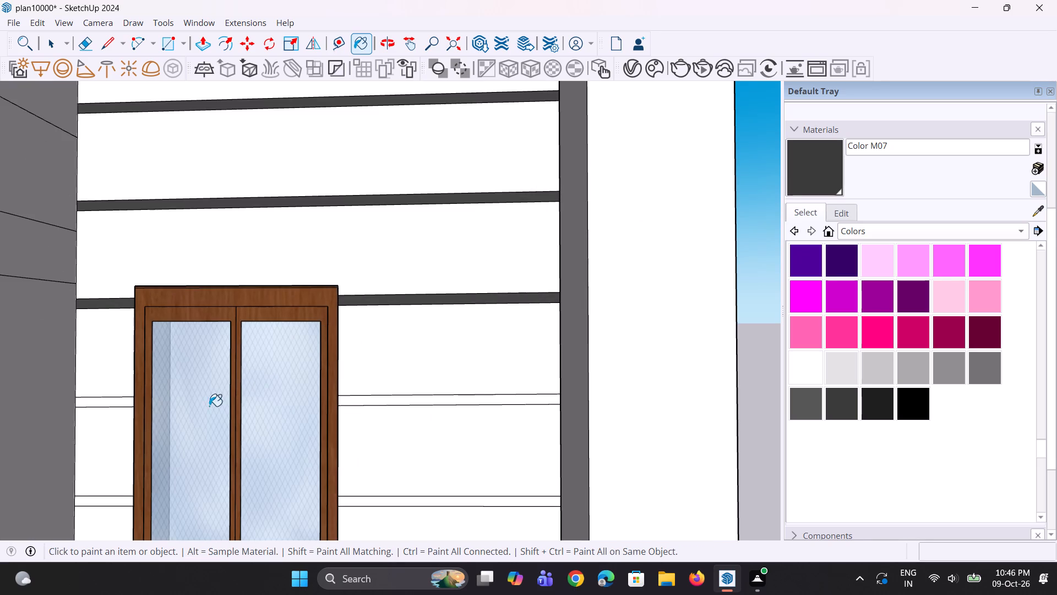
click(124, 403)
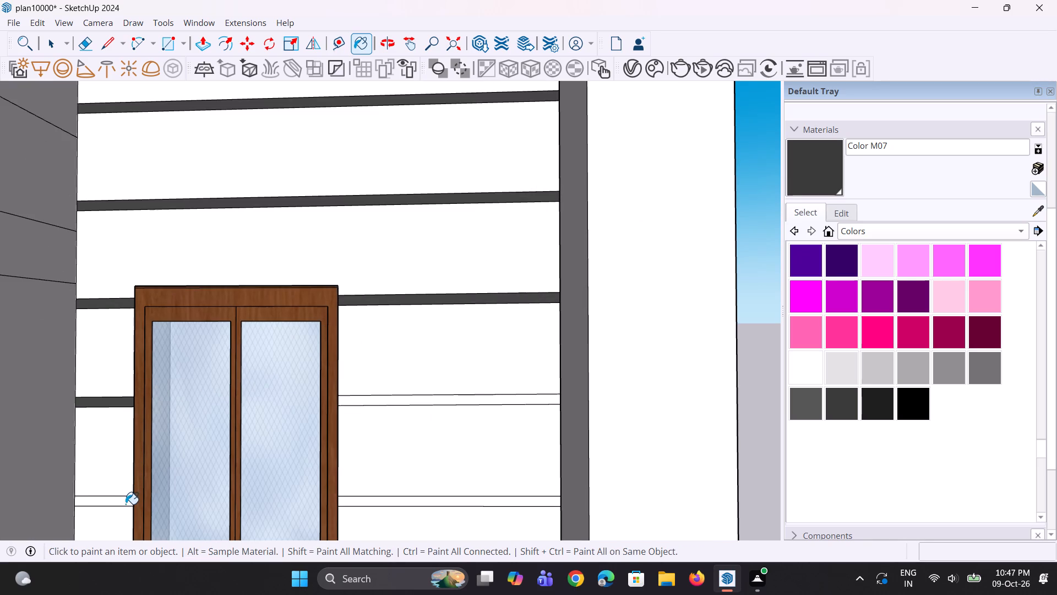
click(125, 504)
click(390, 403)
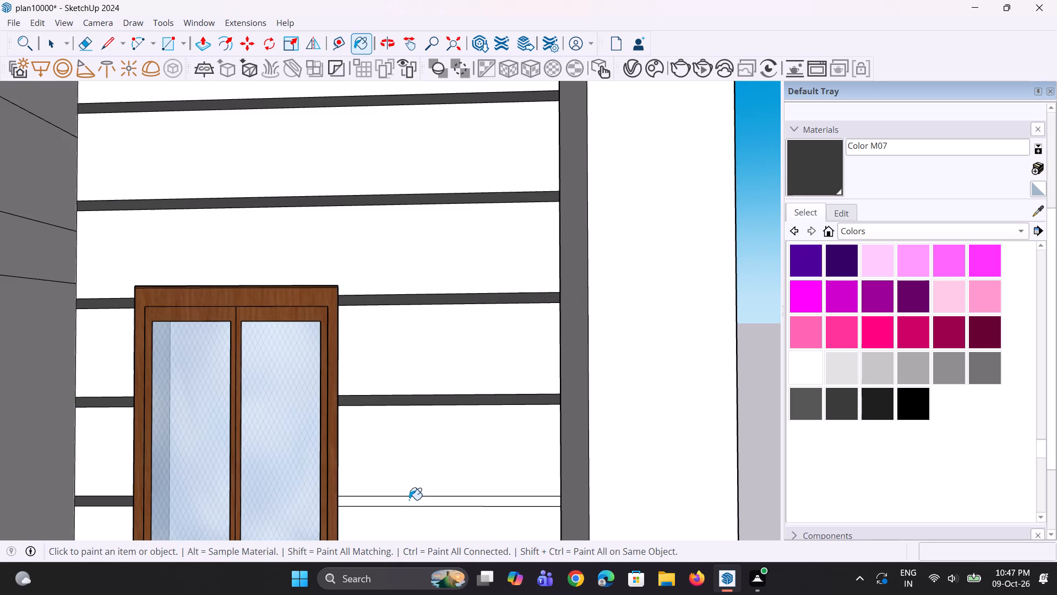
click(409, 500)
Paint the two groove strips below the upper front window with Color M07.
scroll(360, 388, down, 4)
middle_drag(335, 444, 332, 547)
scroll(369, 527, up, 3)
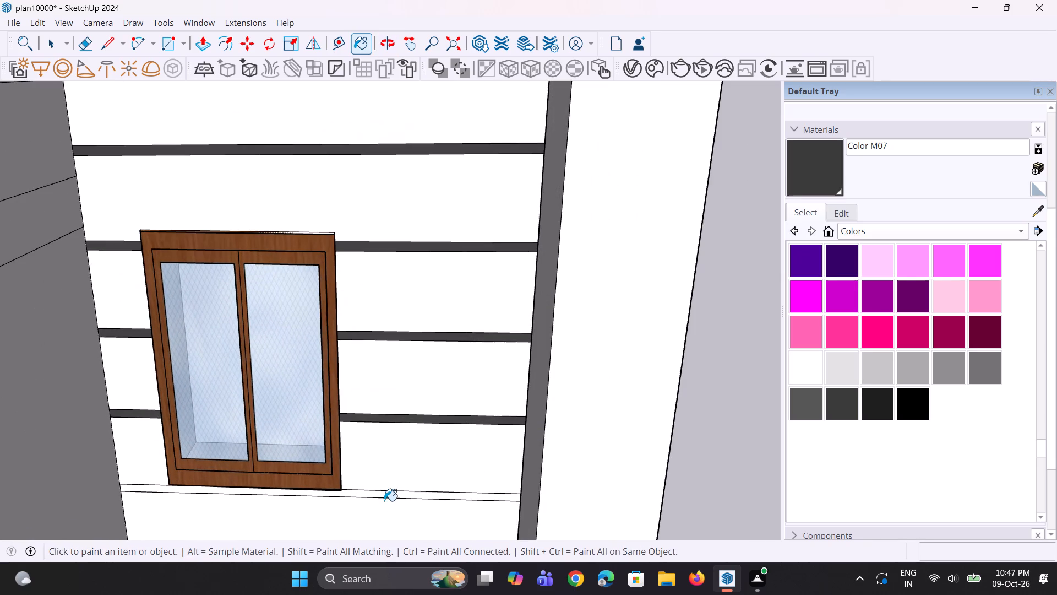
click(391, 498)
click(396, 494)
scroll(397, 490, down, 5)
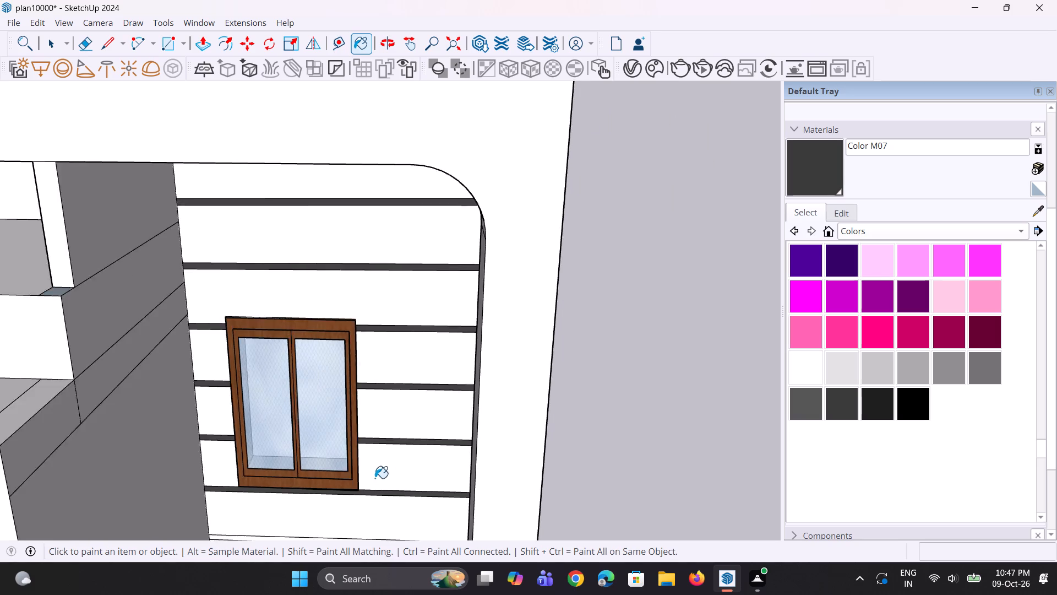
scroll(375, 478, down, 2)
middle_drag(385, 493, 258, 497)
scroll(294, 514, up, 8)
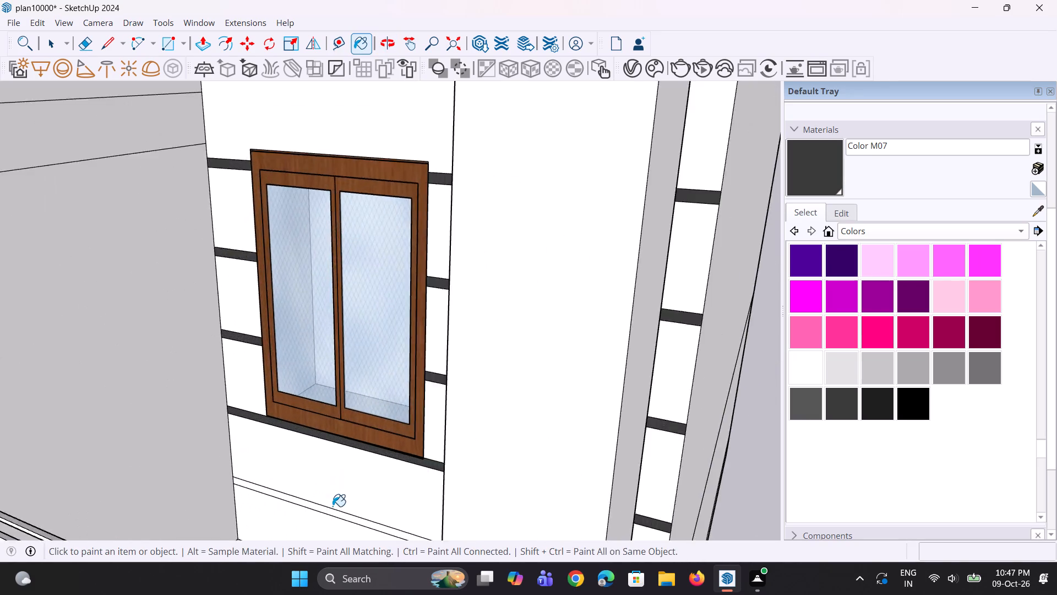
scroll(333, 506, up, 4)
click(334, 514)
Create a new Generic material in the V-Ray Asset Editor.
scroll(330, 503, down, 10)
middle_drag(326, 497, 401, 474)
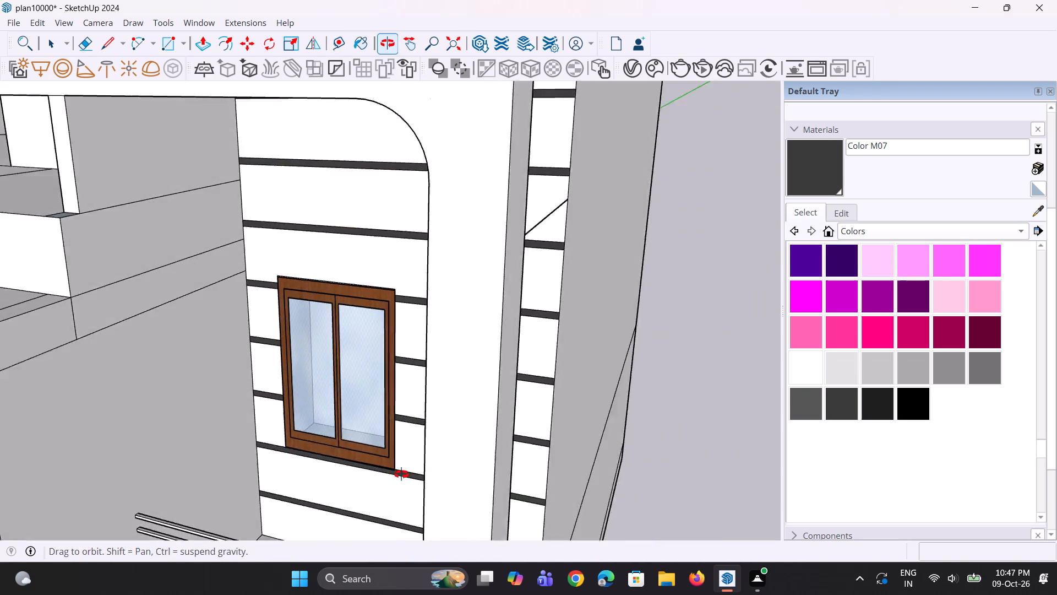
middle_drag(401, 474, 402, 474)
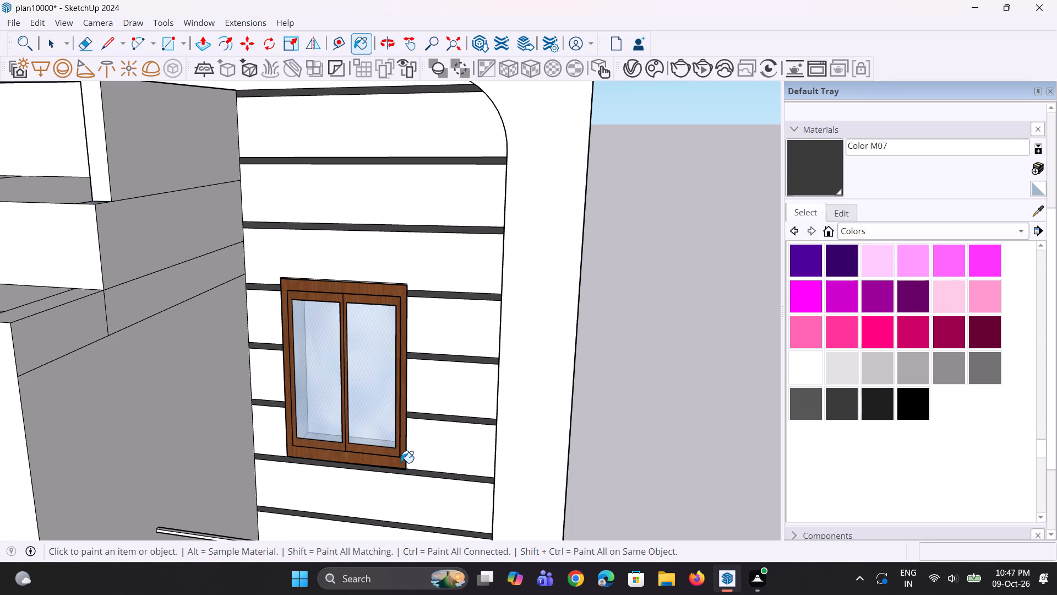
scroll(401, 458, down, 10)
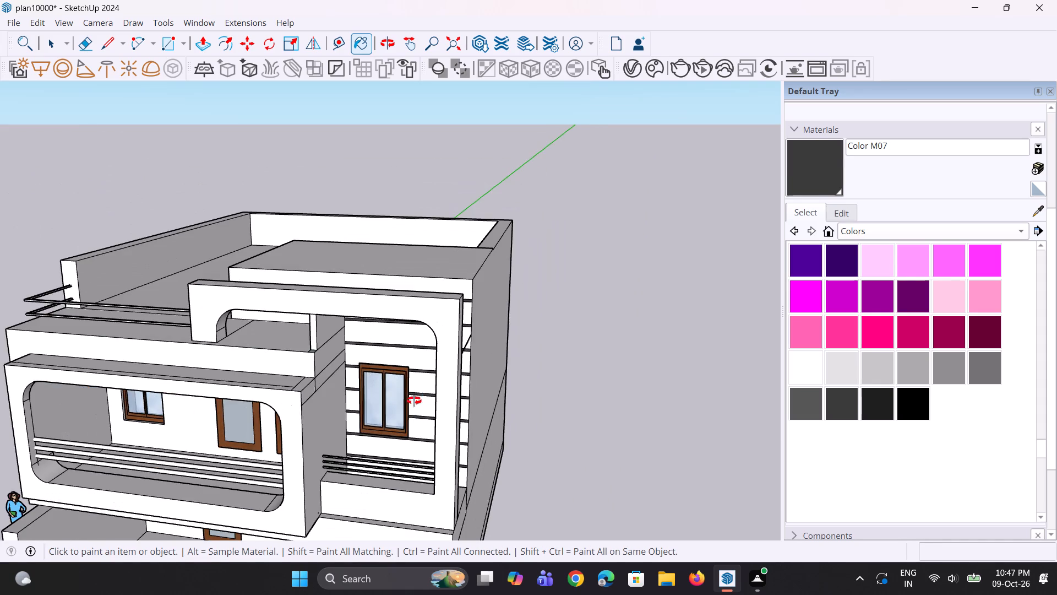
middle_drag(414, 401, 448, 386)
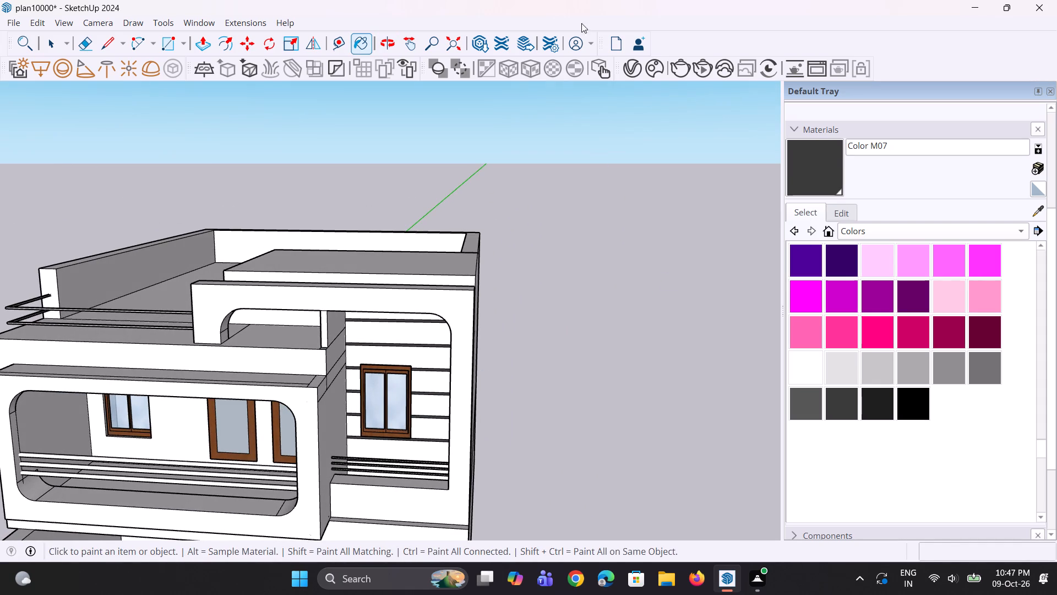
click(630, 66)
middle_drag(453, 329, 481, 324)
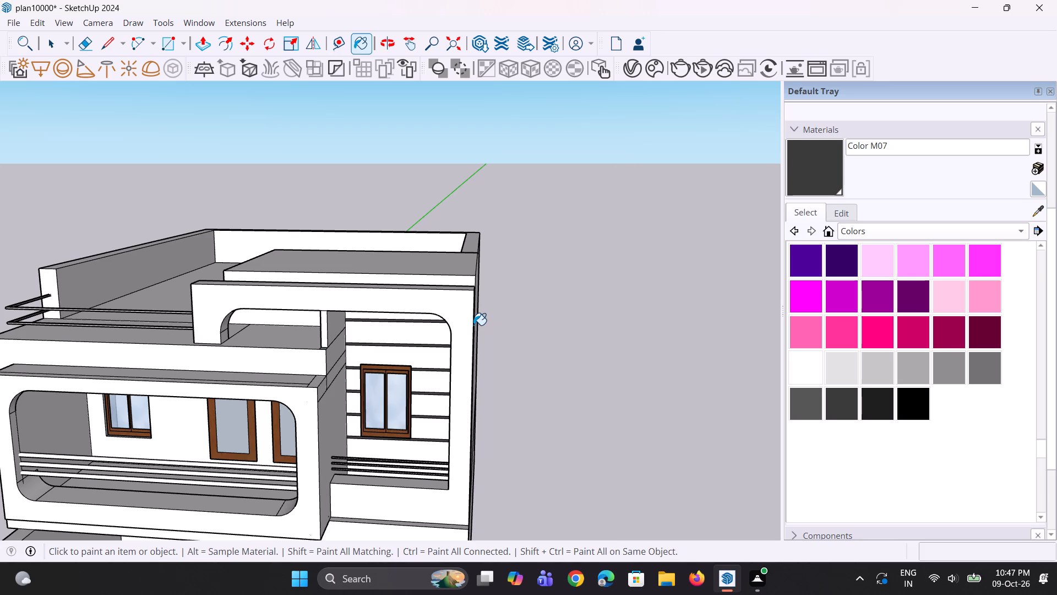
scroll(462, 271, down, 2)
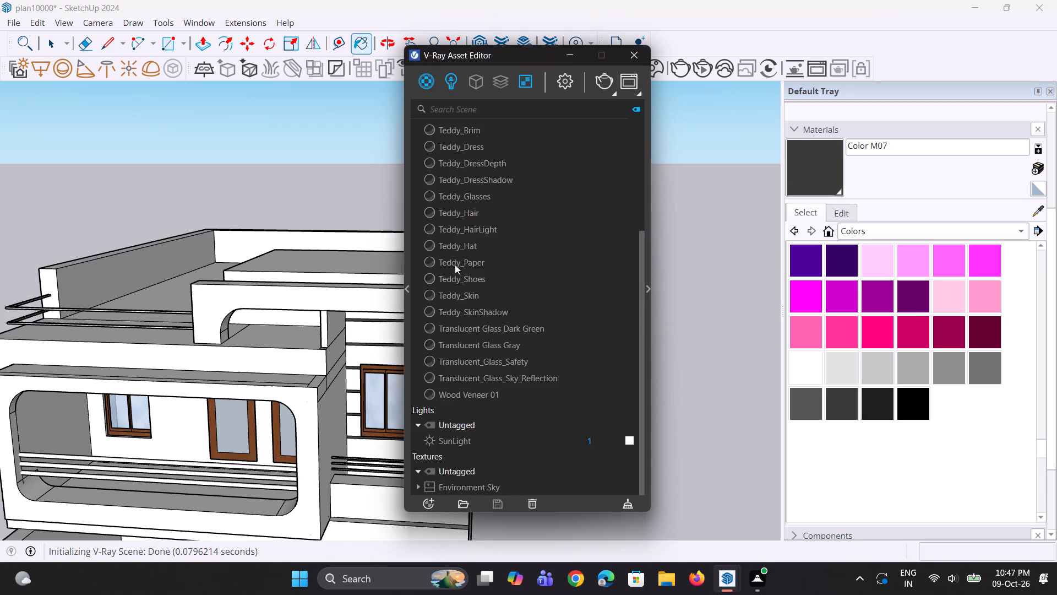
right_click(428, 84)
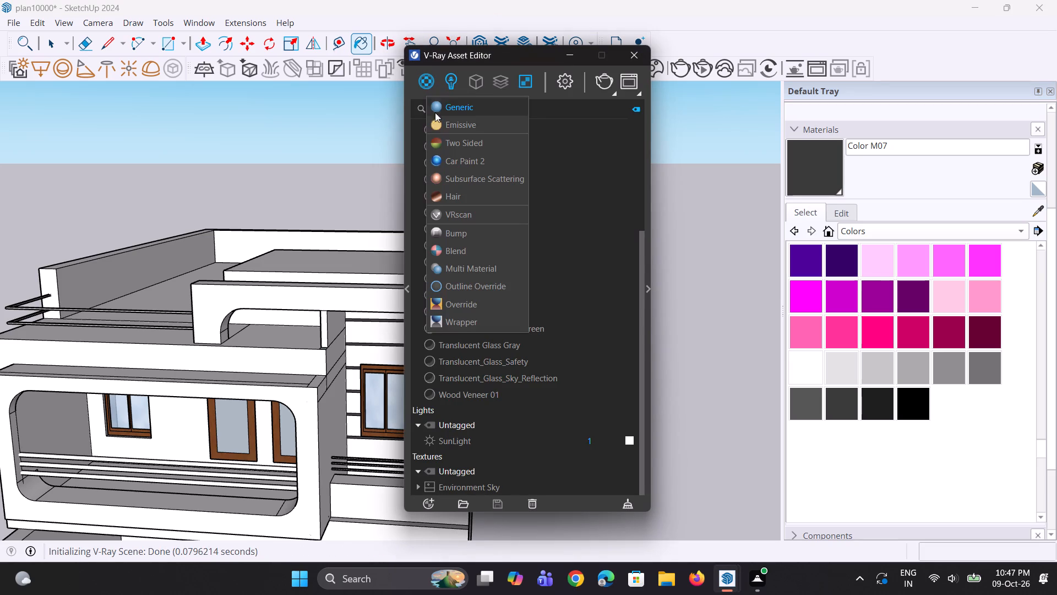
click(469, 114)
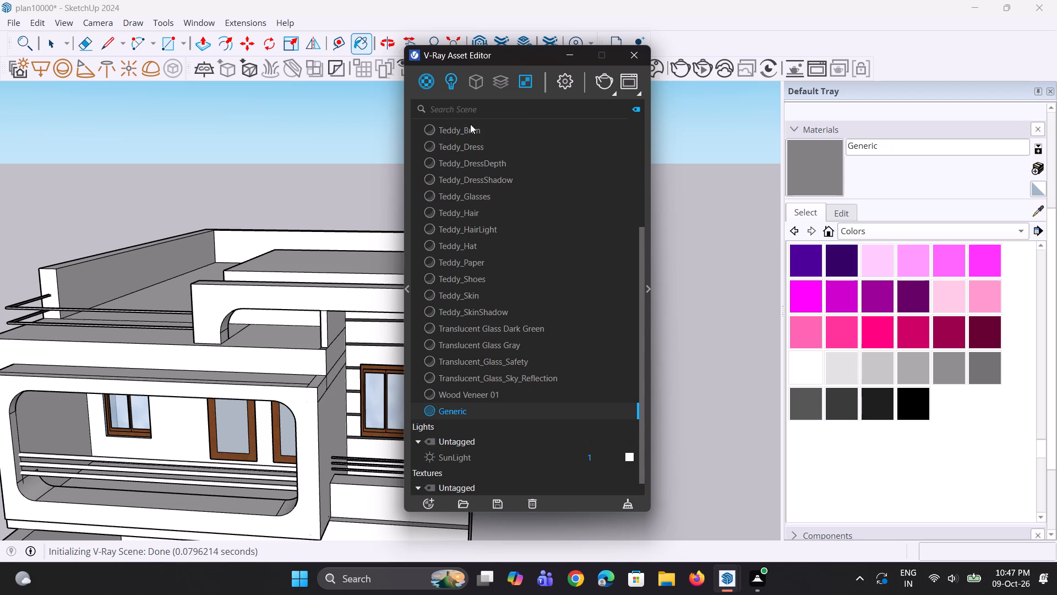
Set the Generic material's diffuse color to a warm brown, about R 0.417, G 0.223, B 0.071.
click(654, 295)
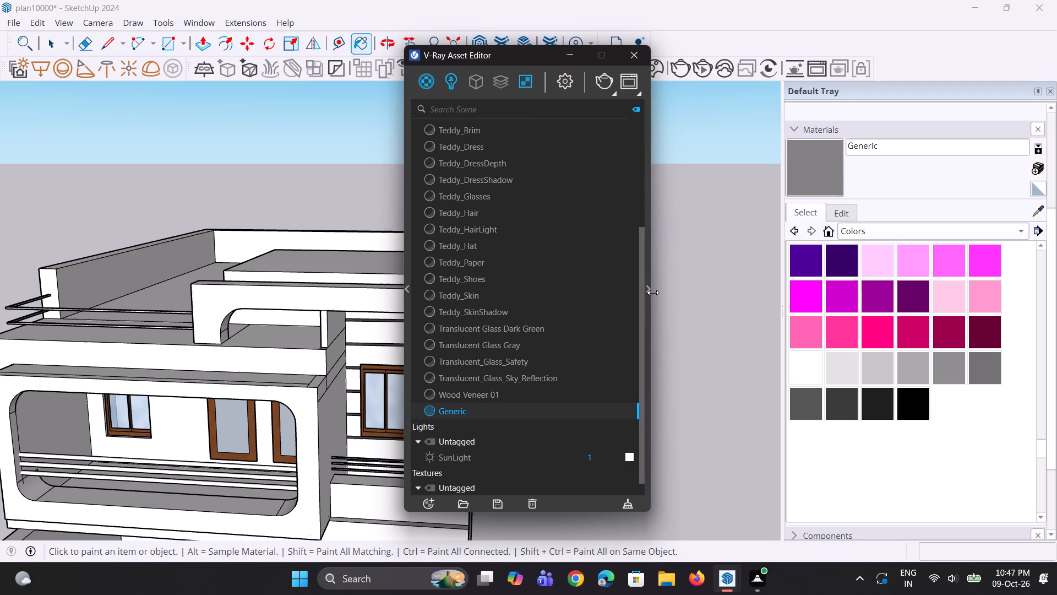
click(645, 289)
click(750, 313)
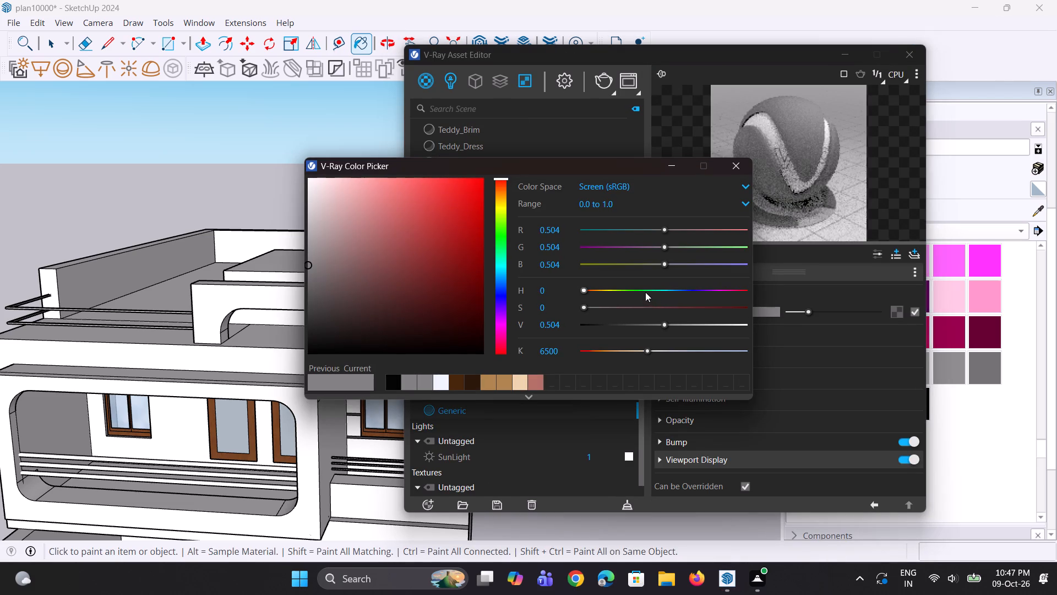
click(448, 386)
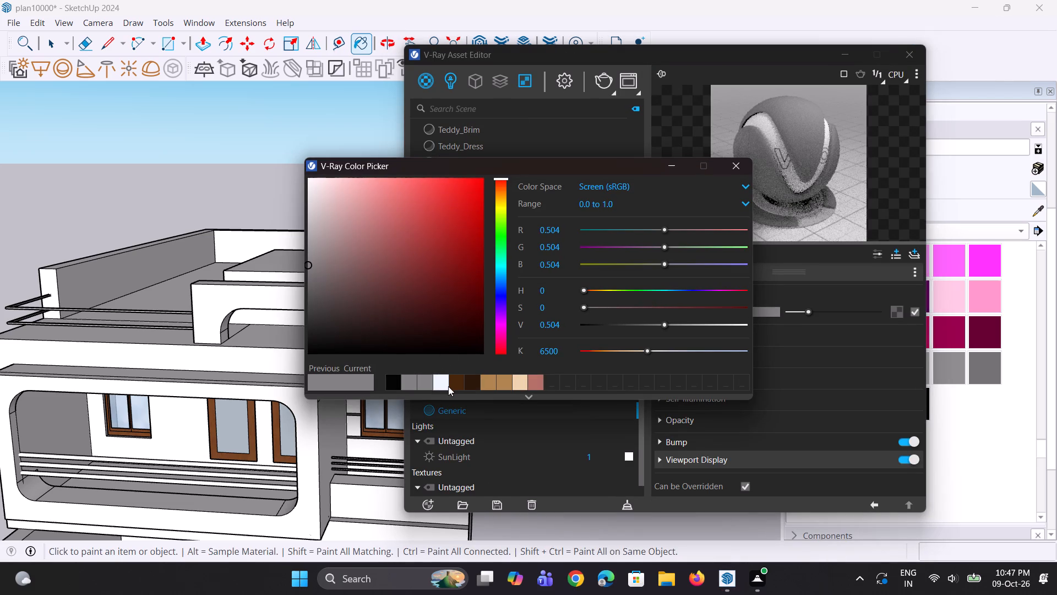
click(459, 388)
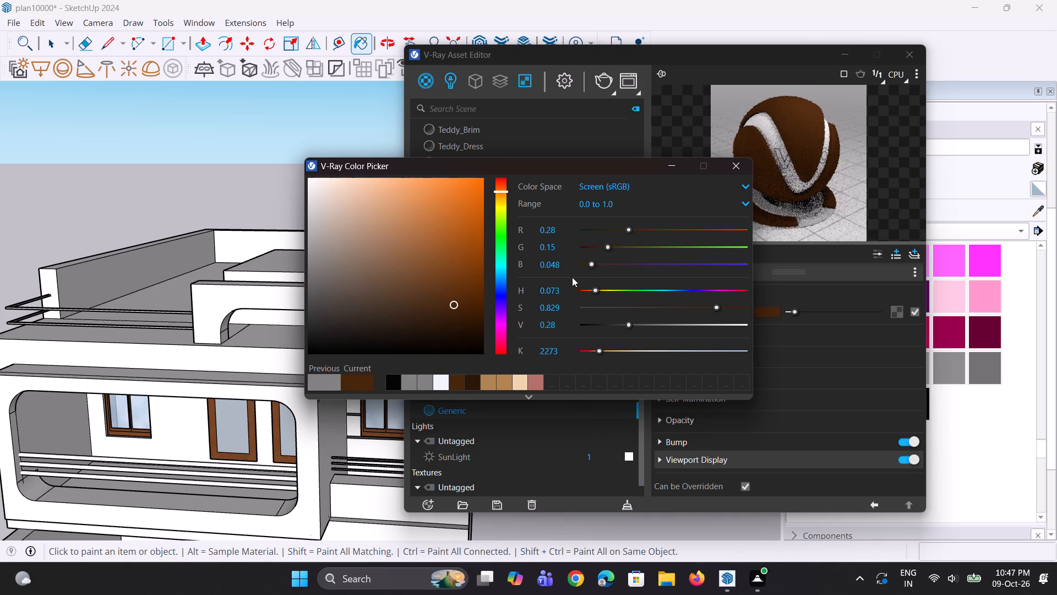
drag(453, 304, 453, 291)
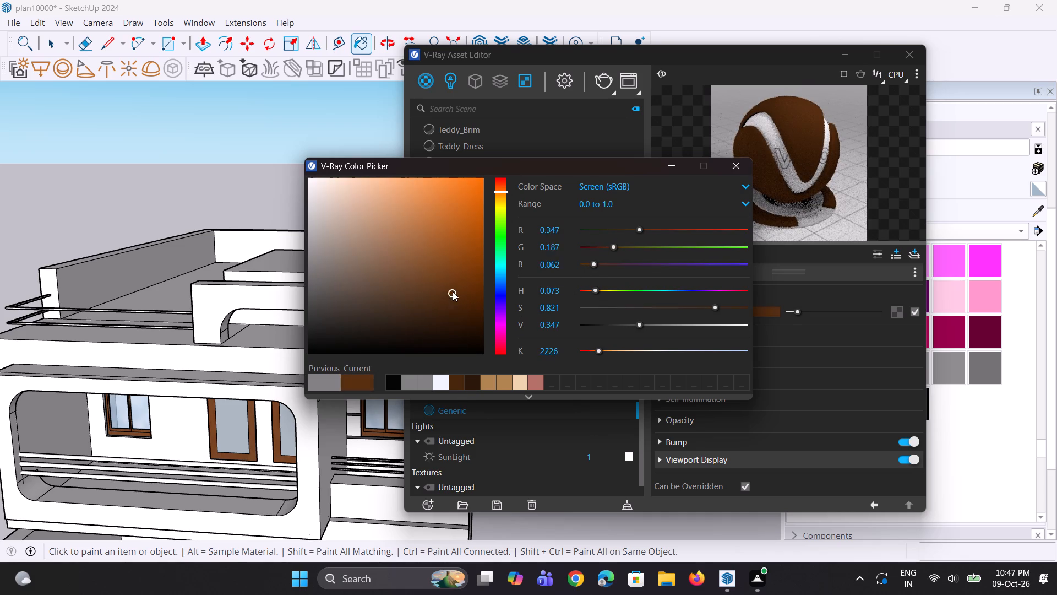
drag(453, 291, 453, 286)
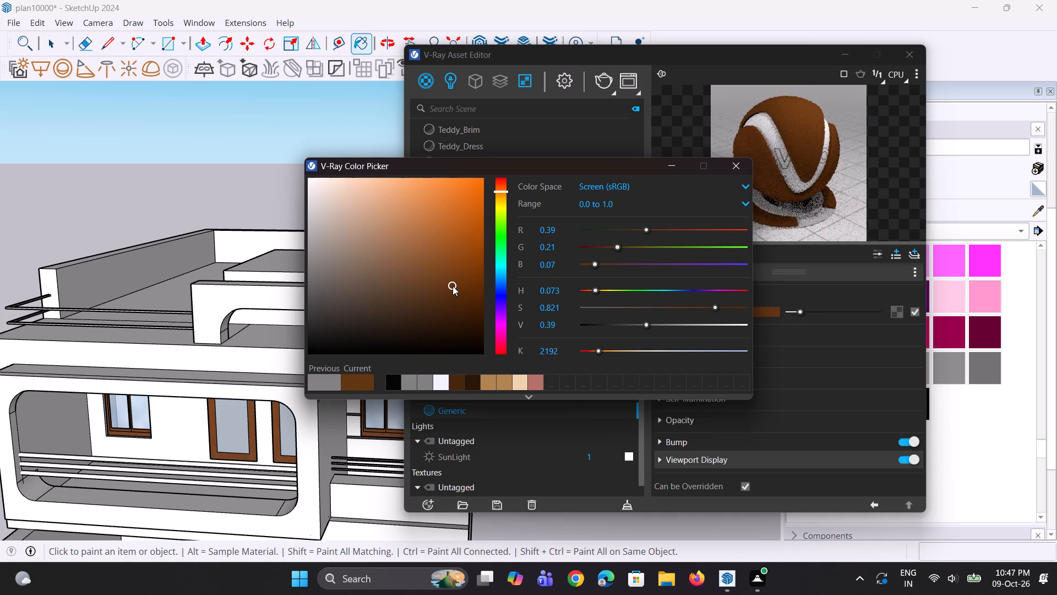
drag(453, 286, 454, 281)
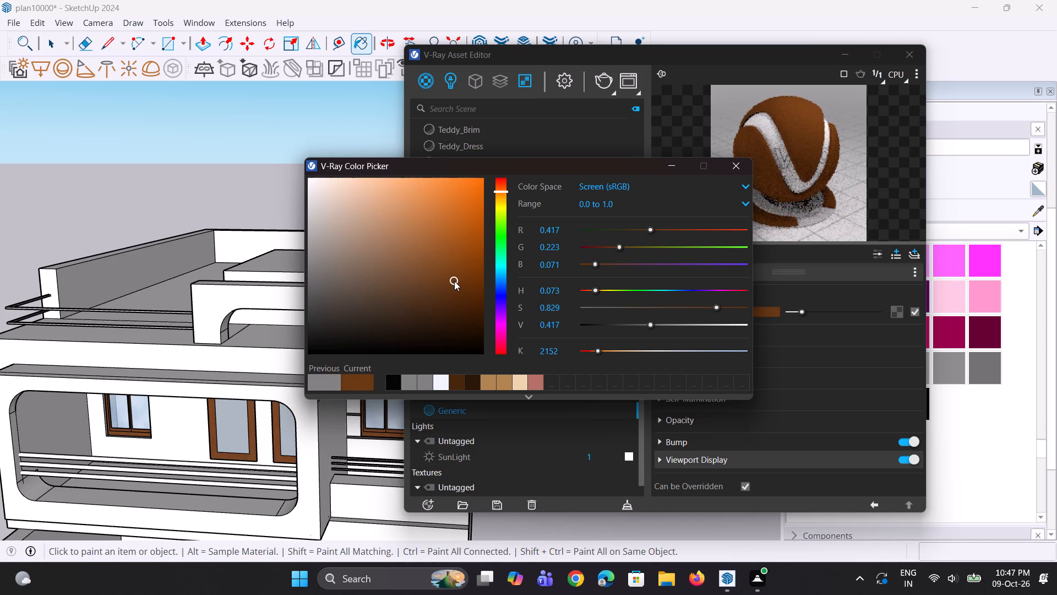
click(671, 163)
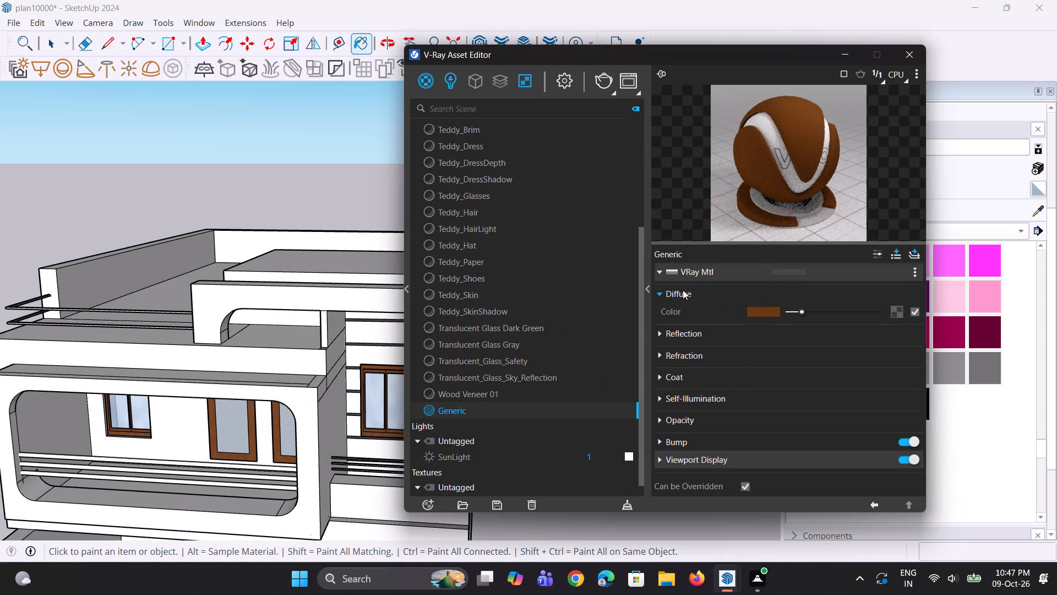
Give the brown Generic material a dark grey reflection color, reflection glossiness 0.95, and enable its reflection IOR at 1.6.
click(681, 334)
drag(784, 352, 794, 352)
drag(788, 350, 796, 353)
drag(754, 373, 702, 373)
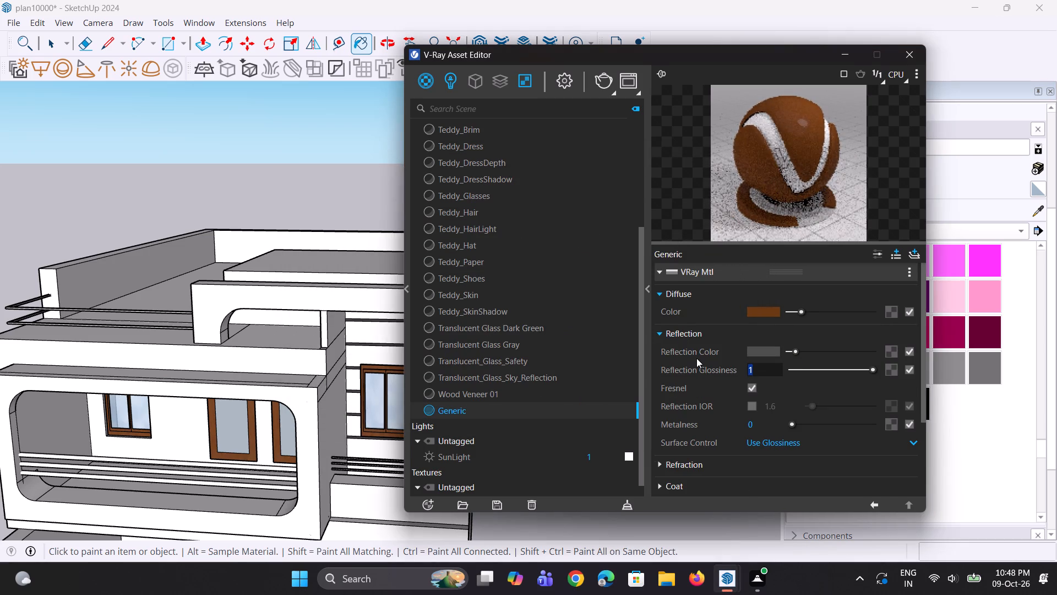
text(0.95)
key(Return)
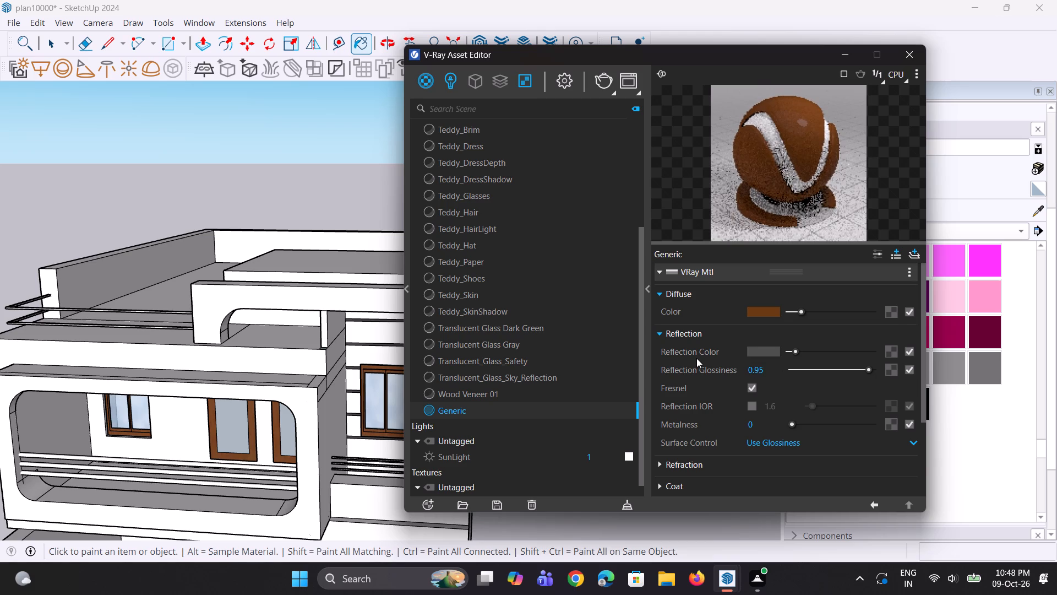
click(748, 403)
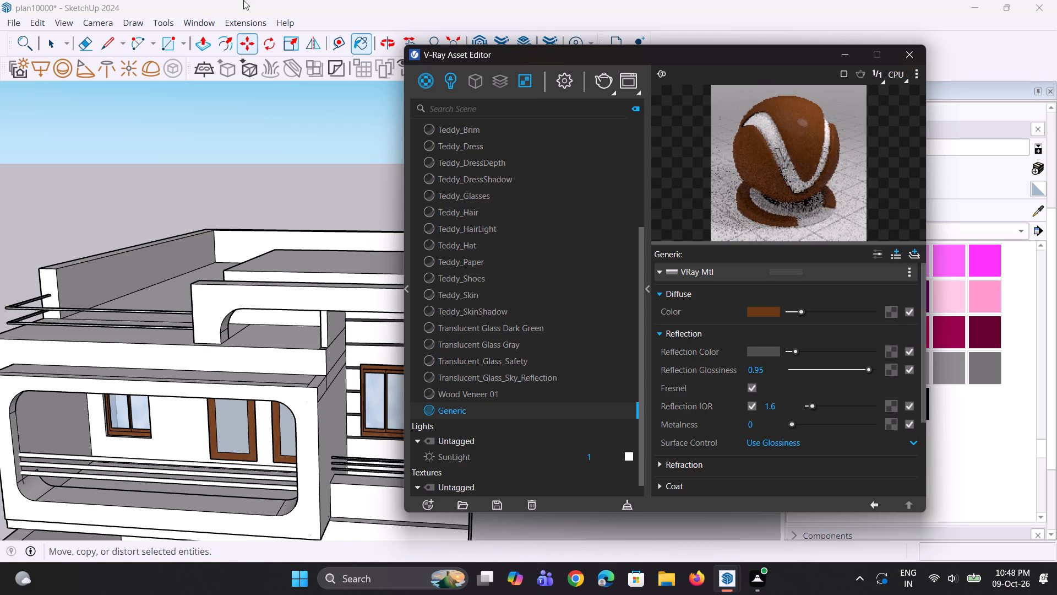
drag(766, 150, 771, 150)
click(781, 145)
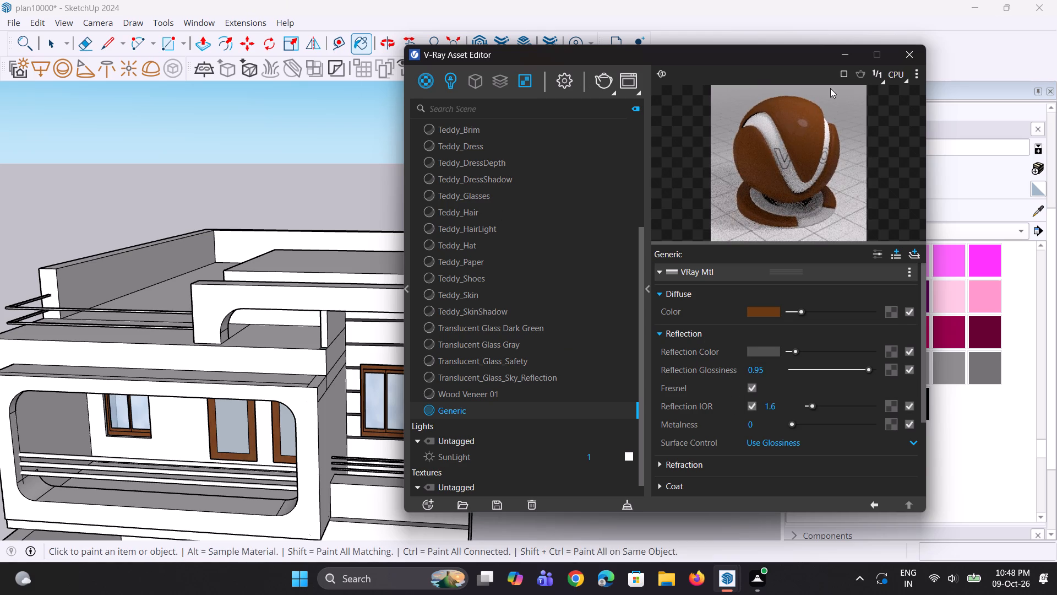
click(840, 52)
Paint the vertical slats in the left half of the arched front gate with the brown Generic material.
click(795, 159)
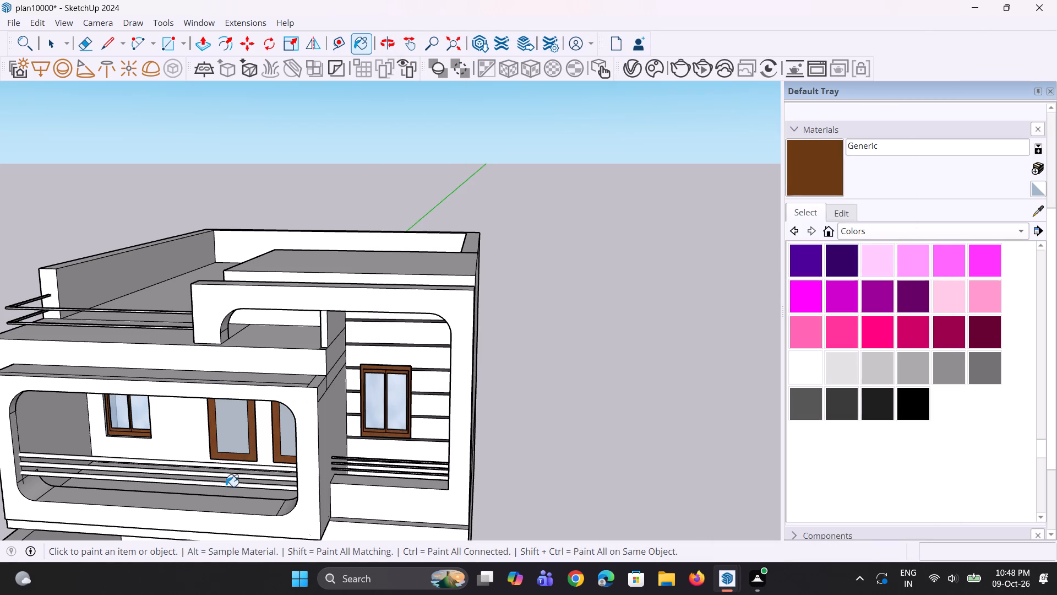
scroll(265, 424, down, 11)
scroll(277, 532, up, 6)
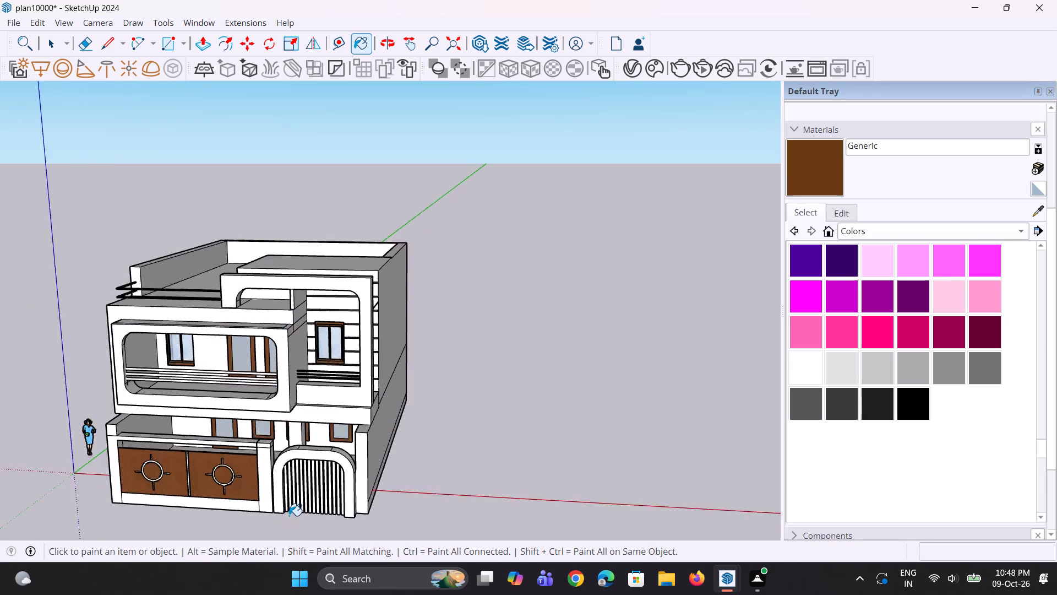
scroll(289, 516, up, 10)
click(284, 489)
click(288, 486)
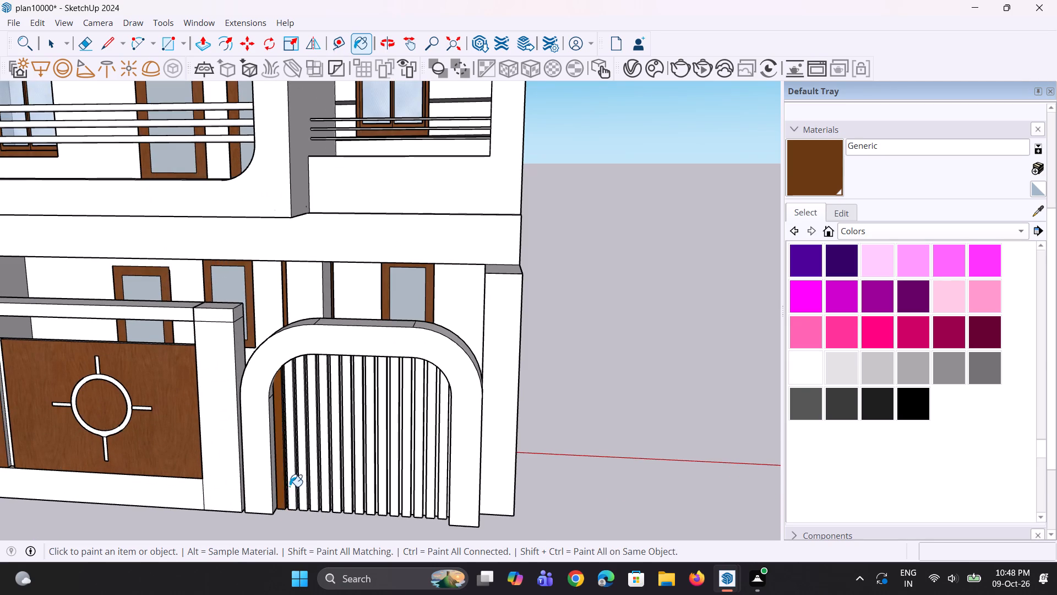
scroll(295, 484, up, 6)
click(303, 473)
click(323, 477)
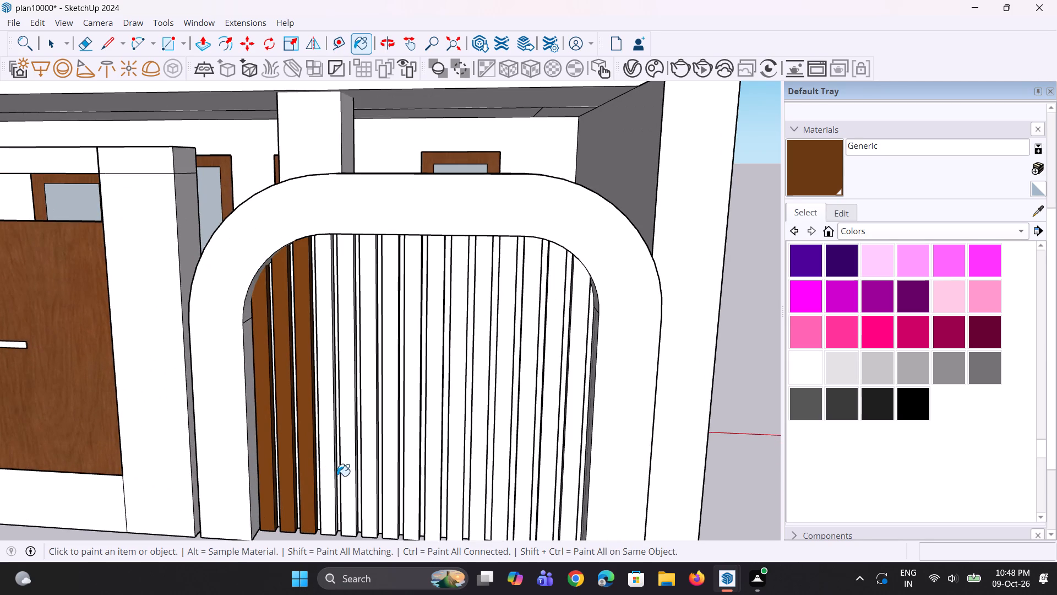
click(355, 477)
click(366, 480)
click(384, 483)
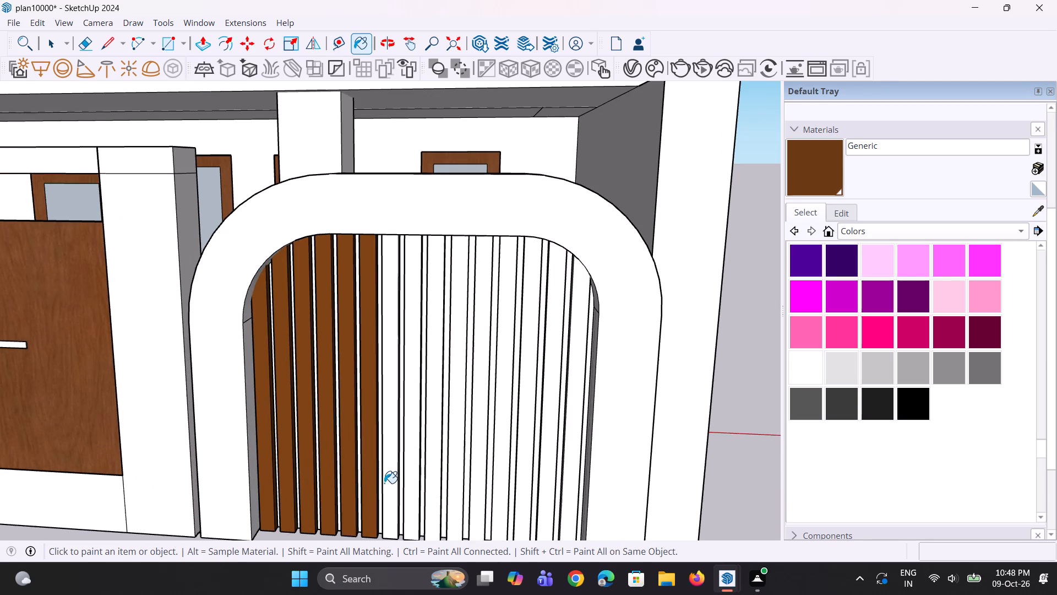
Paint the remaining vertical slats of the arched gate, through to its right side, with the brown Generic material.
click(408, 486)
click(431, 486)
click(461, 485)
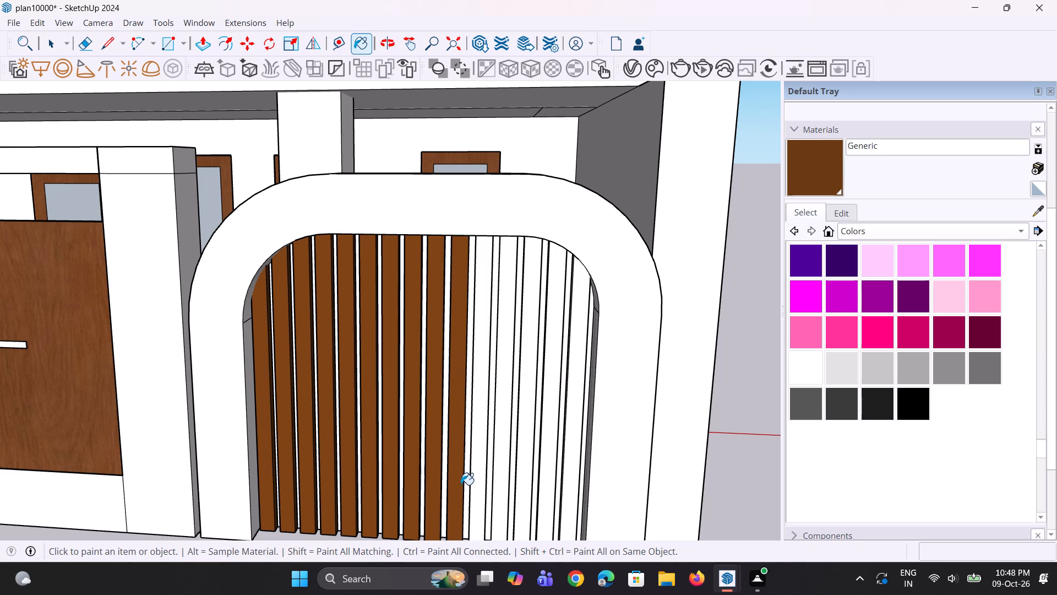
click(471, 486)
click(489, 495)
click(509, 493)
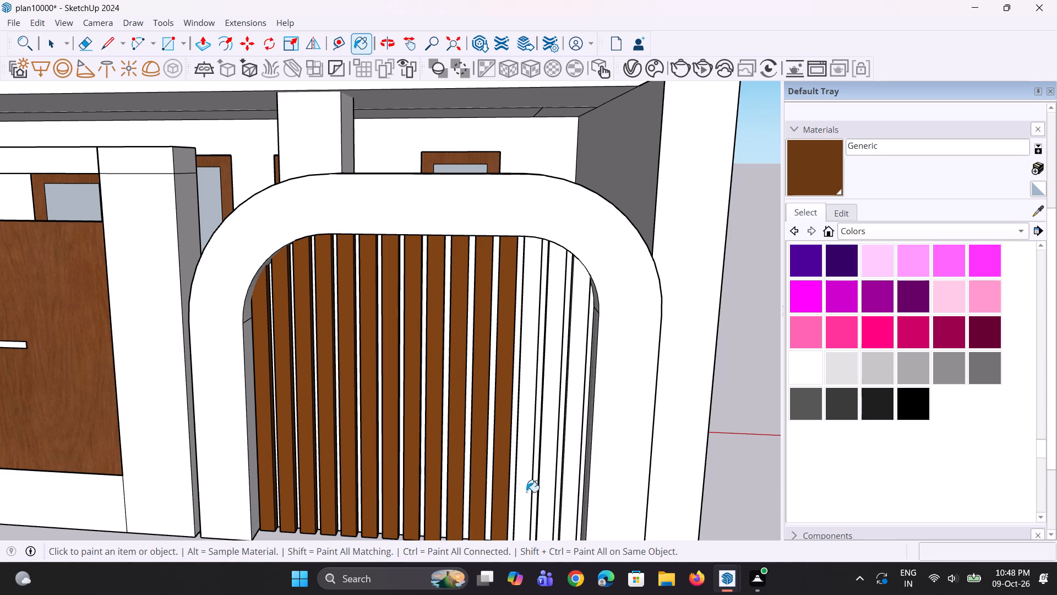
click(530, 492)
click(541, 492)
click(559, 493)
Examine the whole front facade of the house, including the painted gate slats, from several distances and angles.
scroll(505, 480, down, 4)
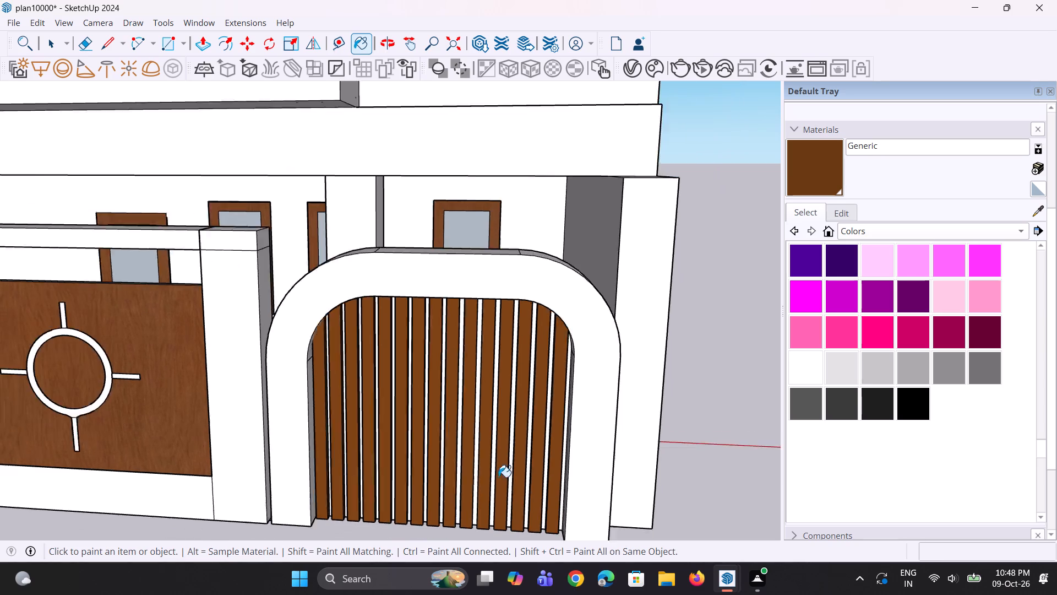
scroll(480, 468, down, 3)
middle_drag(464, 472, 493, 459)
scroll(486, 452, down, 4)
scroll(426, 445, down, 4)
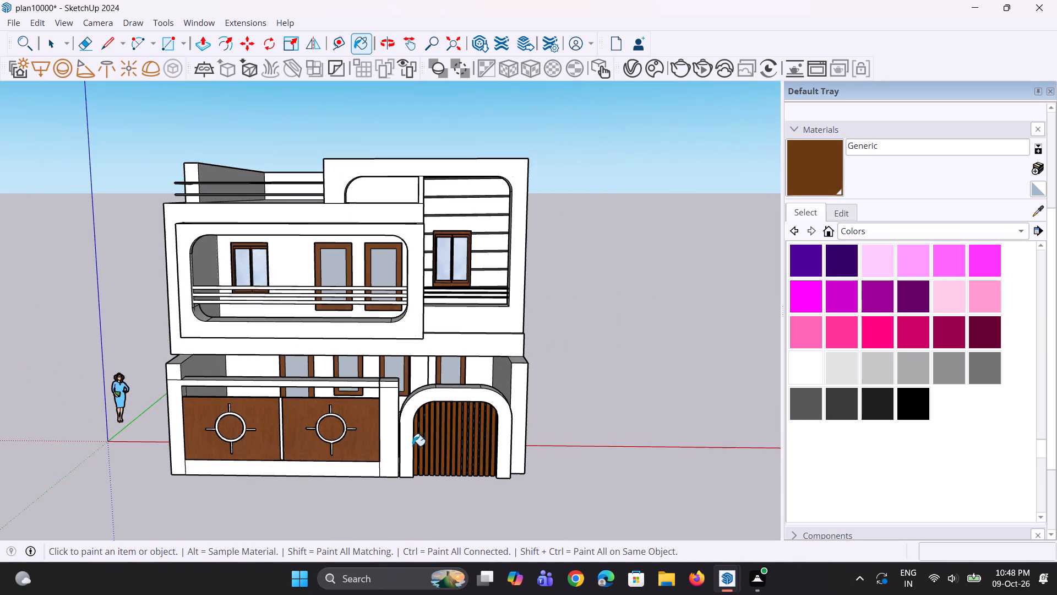
middle_drag(406, 447, 412, 449)
scroll(412, 449, down, 4)
scroll(260, 453, up, 2)
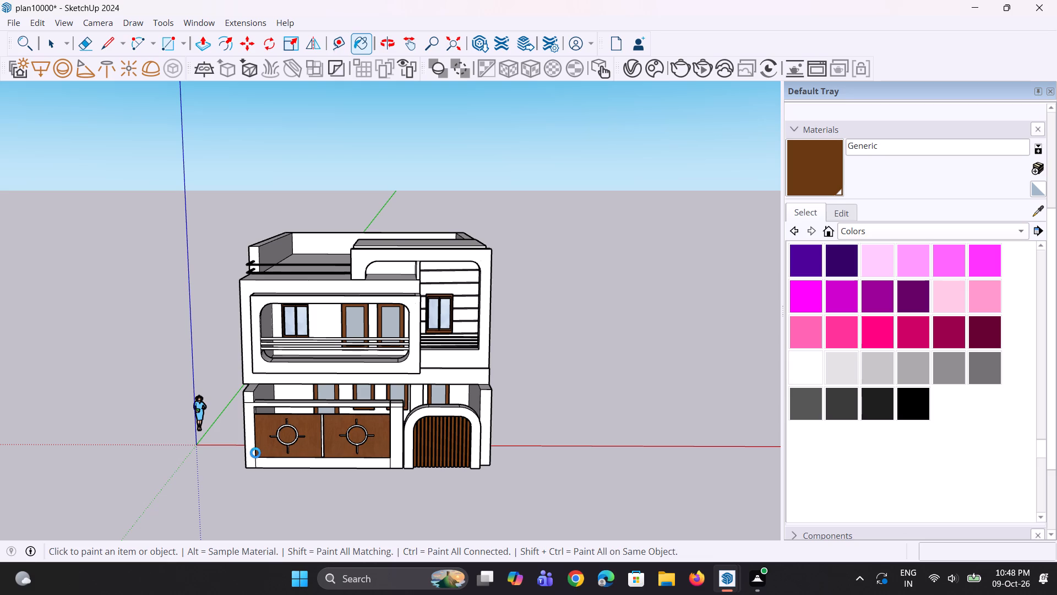
scroll(255, 453, up, 2)
scroll(457, 420, up, 5)
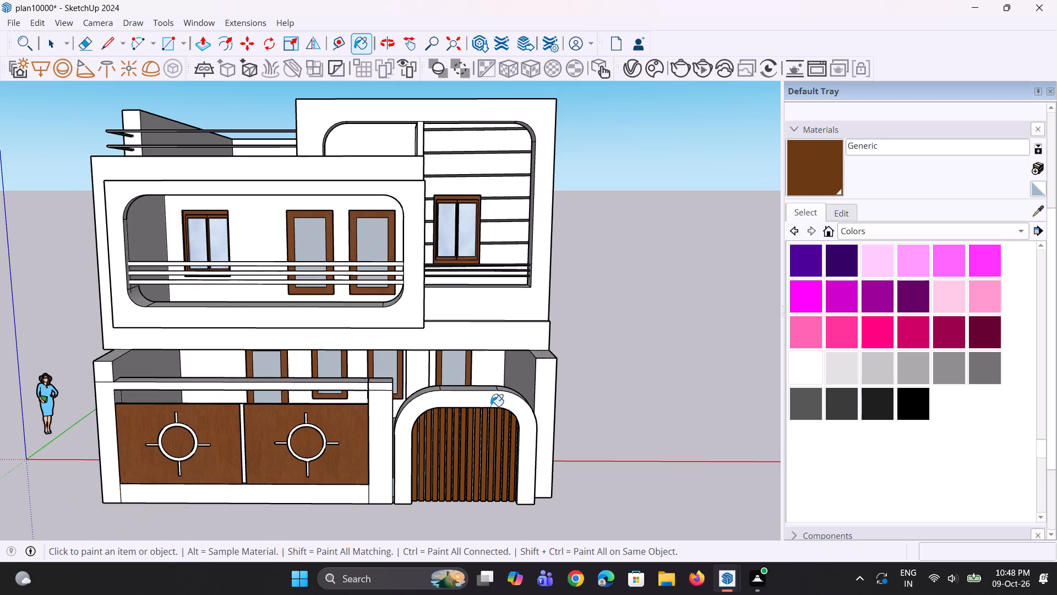
scroll(474, 224, down, 2)
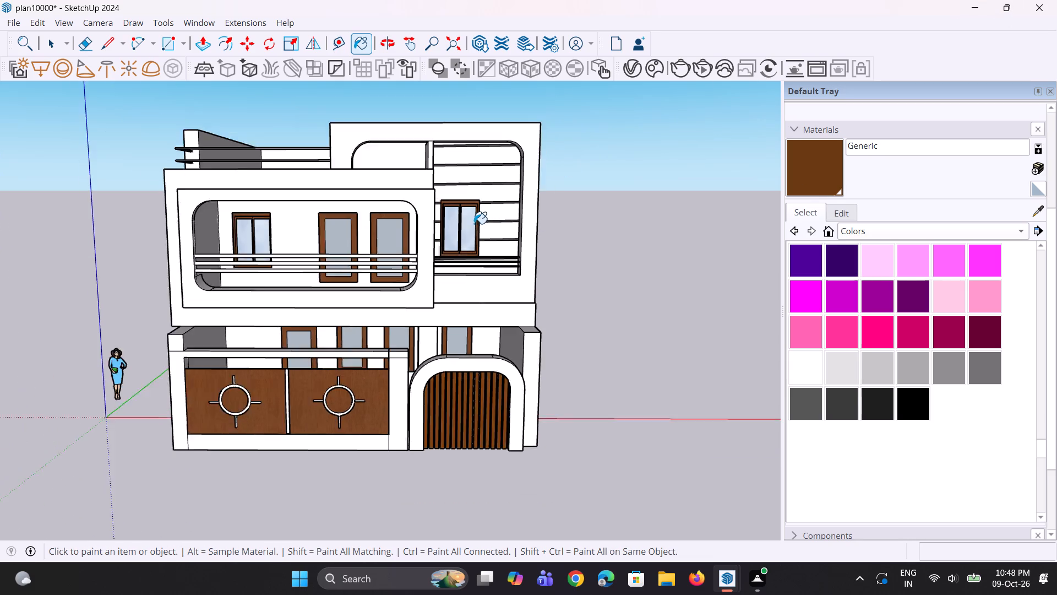
scroll(474, 224, down, 2)
middle_drag(445, 235, 468, 239)
scroll(467, 235, up, 2)
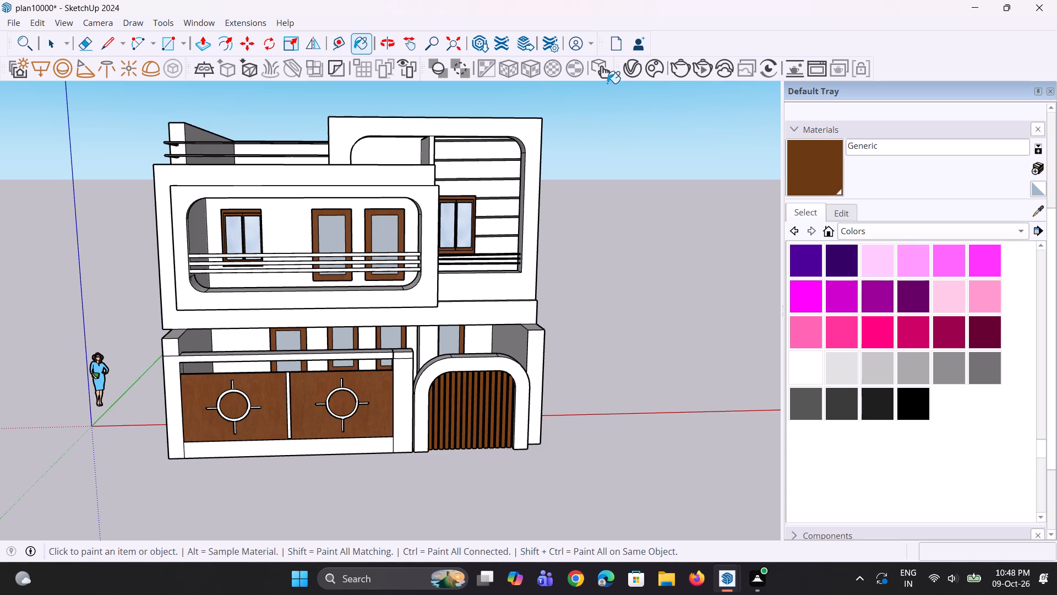
key(space)
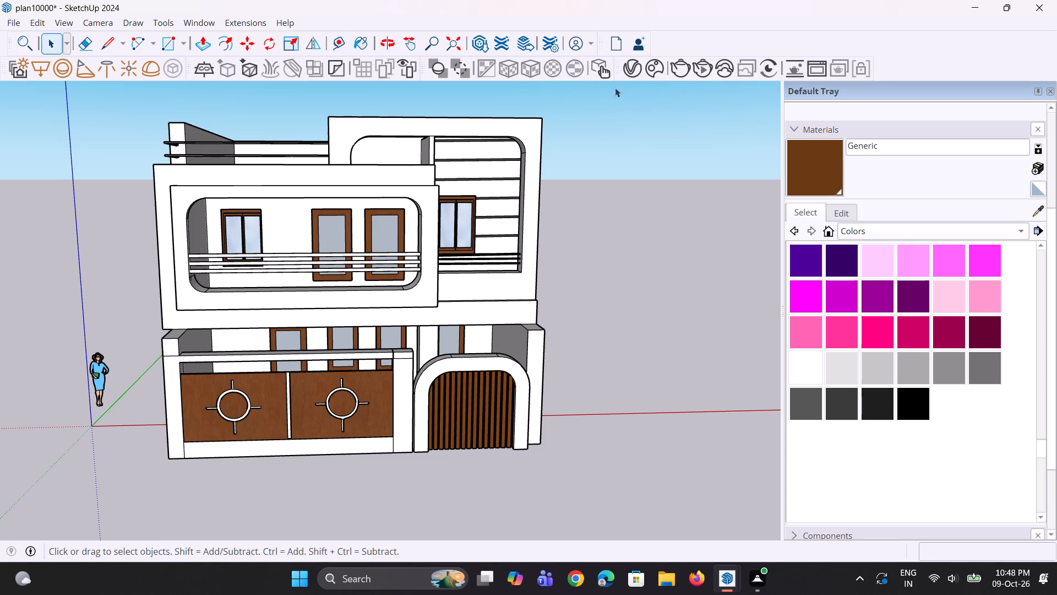
key(space)
Create a second Generic material in the V-Ray Asset Editor.
click(633, 70)
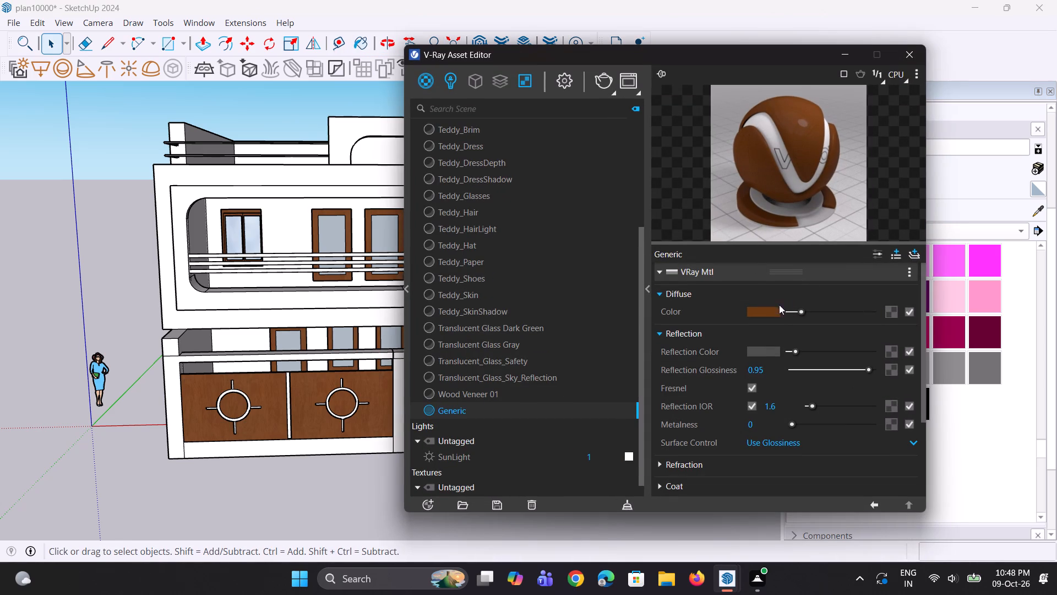
right_click(422, 90)
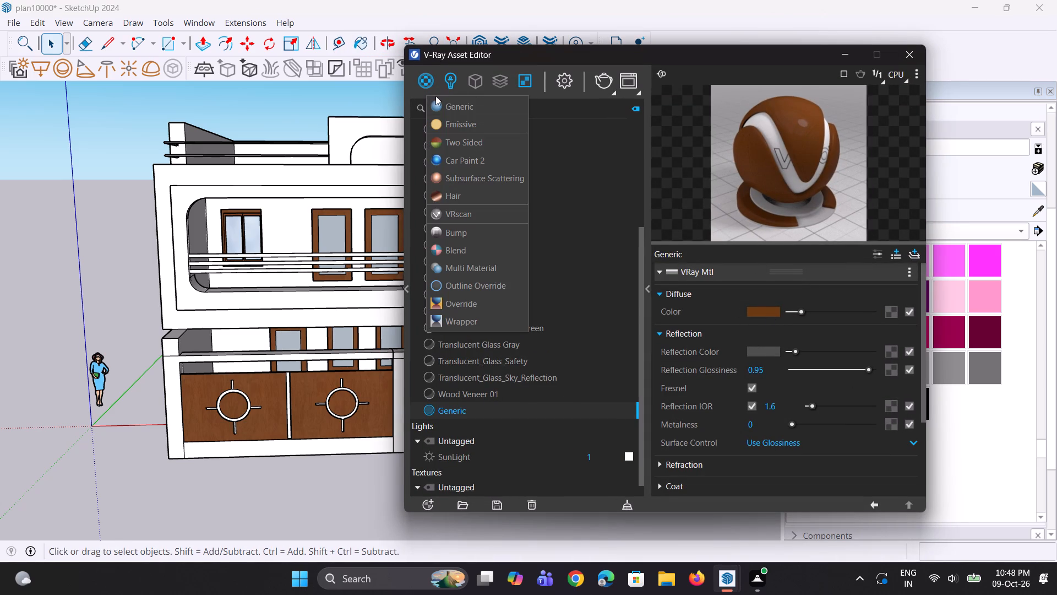
click(448, 110)
Set the new Generic material's diffuse colour to a light beige of about R 0.886, G 0.81, B 0.678.
click(762, 311)
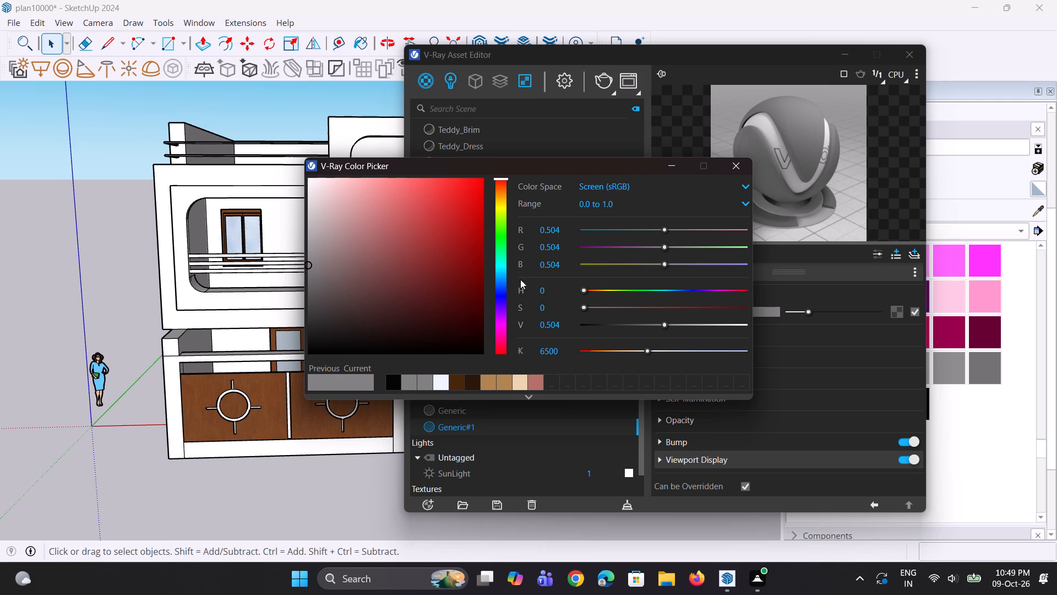
click(435, 386)
click(436, 386)
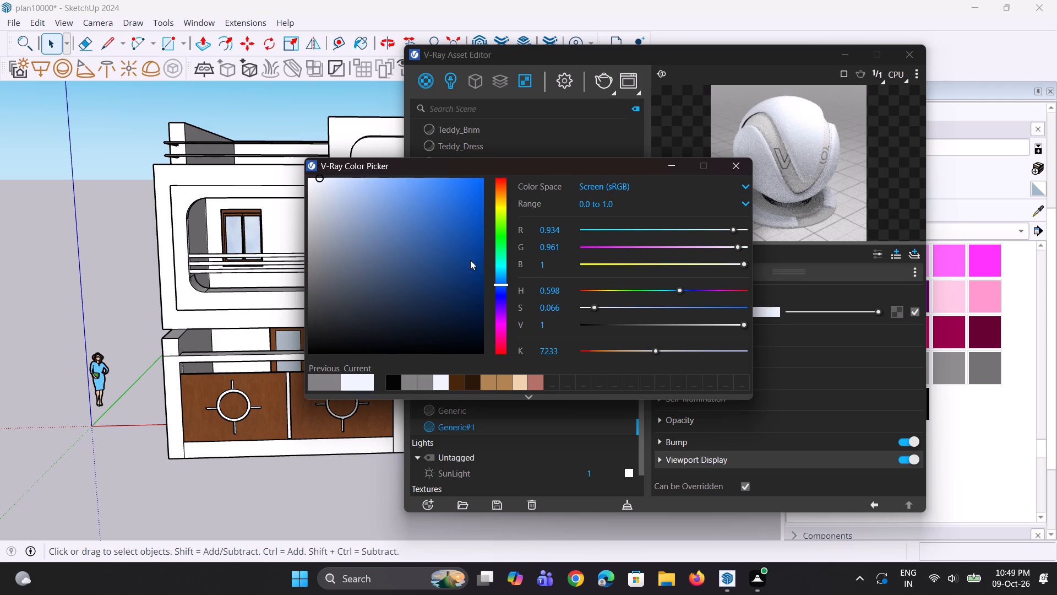
drag(508, 284, 511, 199)
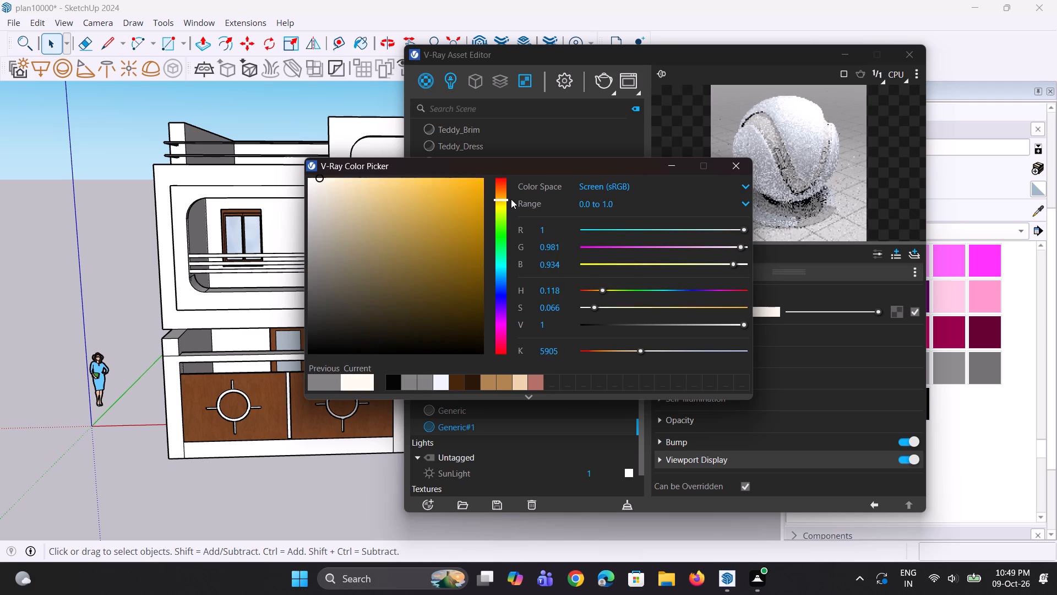
drag(511, 199, 509, 188)
drag(509, 187, 507, 178)
drag(504, 189, 508, 176)
drag(353, 199, 335, 212)
drag(334, 212, 333, 210)
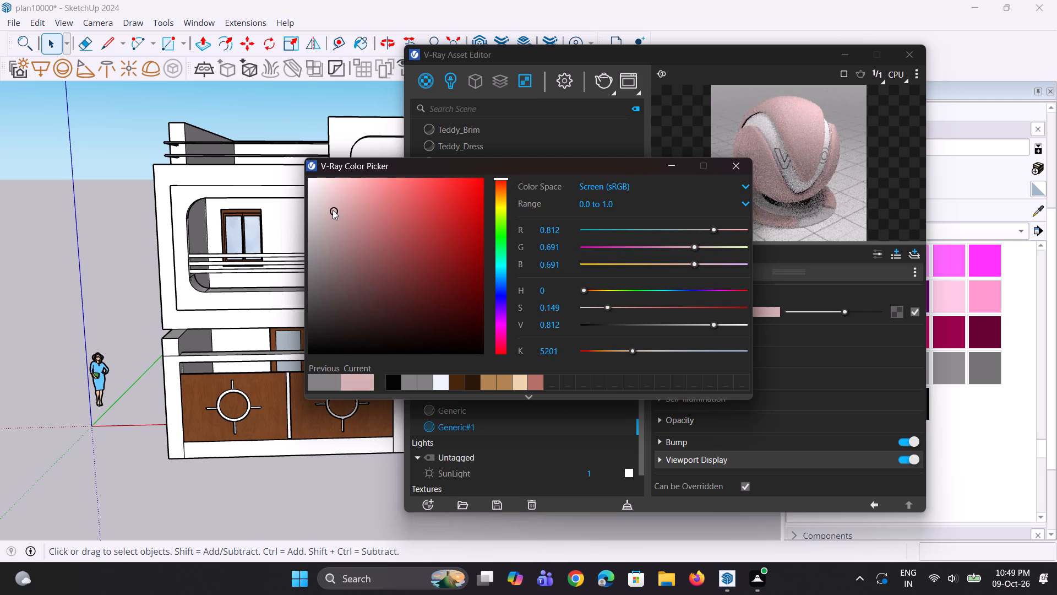
drag(333, 210, 319, 192)
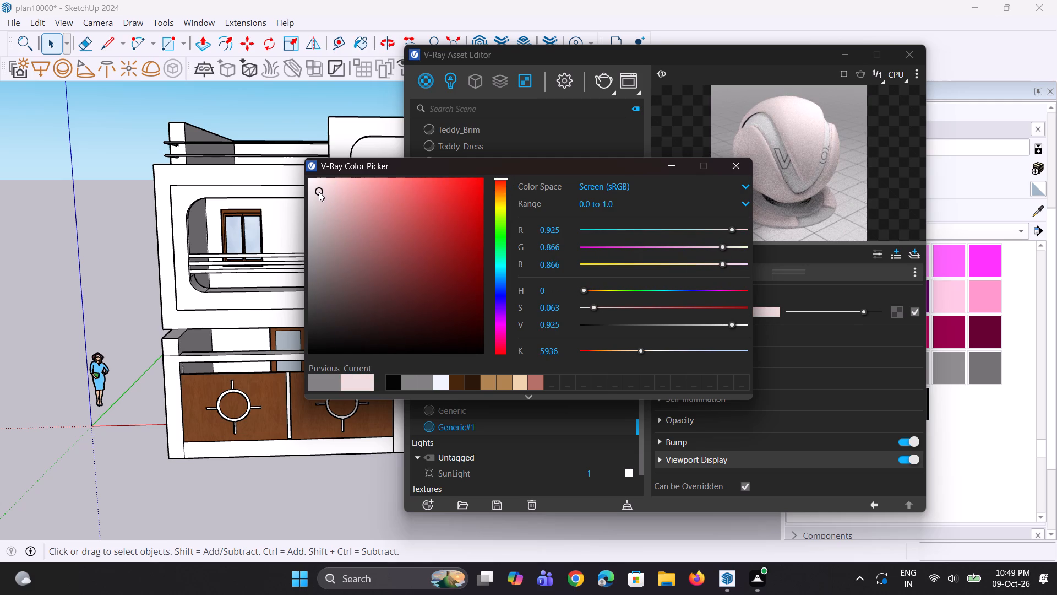
drag(503, 177, 503, 185)
drag(503, 178, 503, 197)
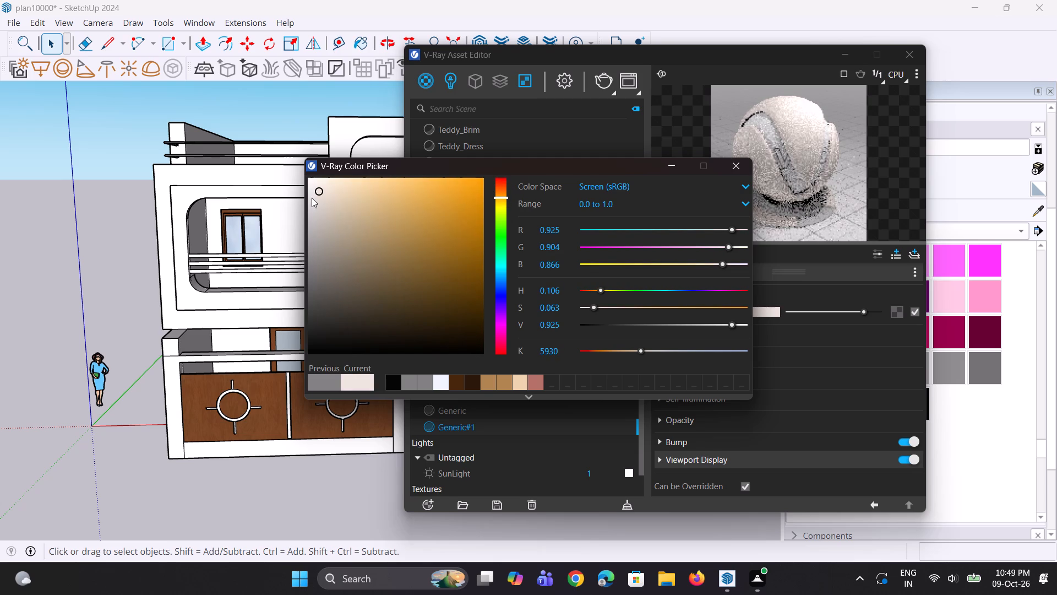
click(351, 196)
drag(352, 196, 341, 198)
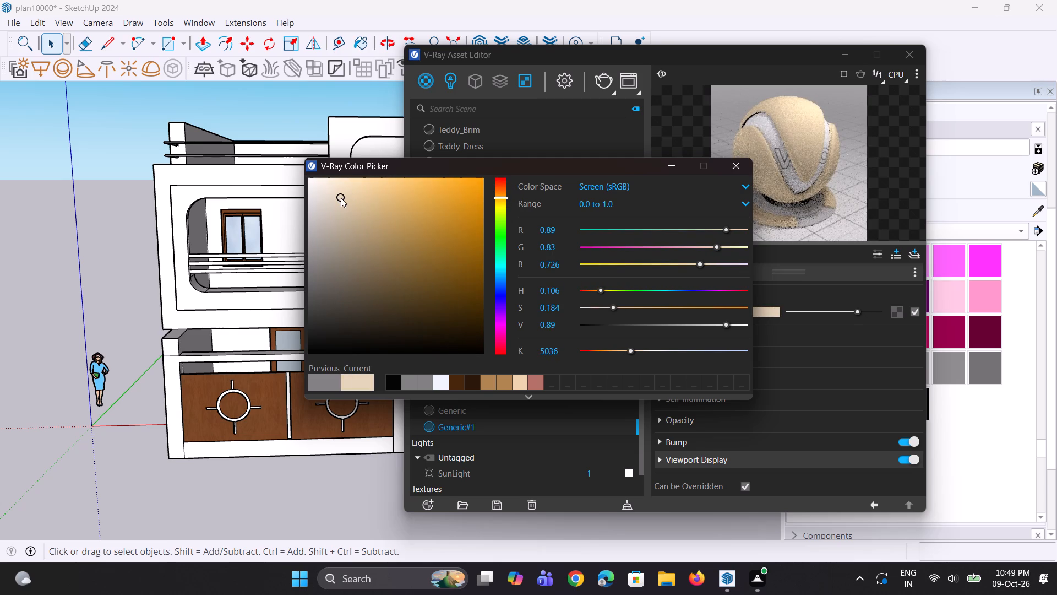
drag(341, 198, 333, 199)
drag(335, 199, 353, 202)
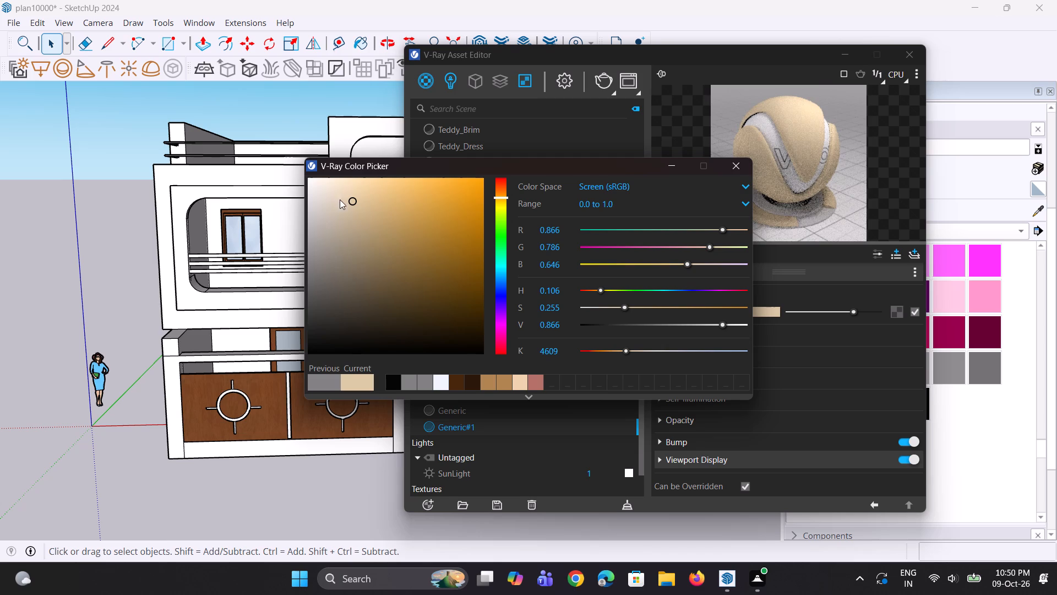
click(352, 200)
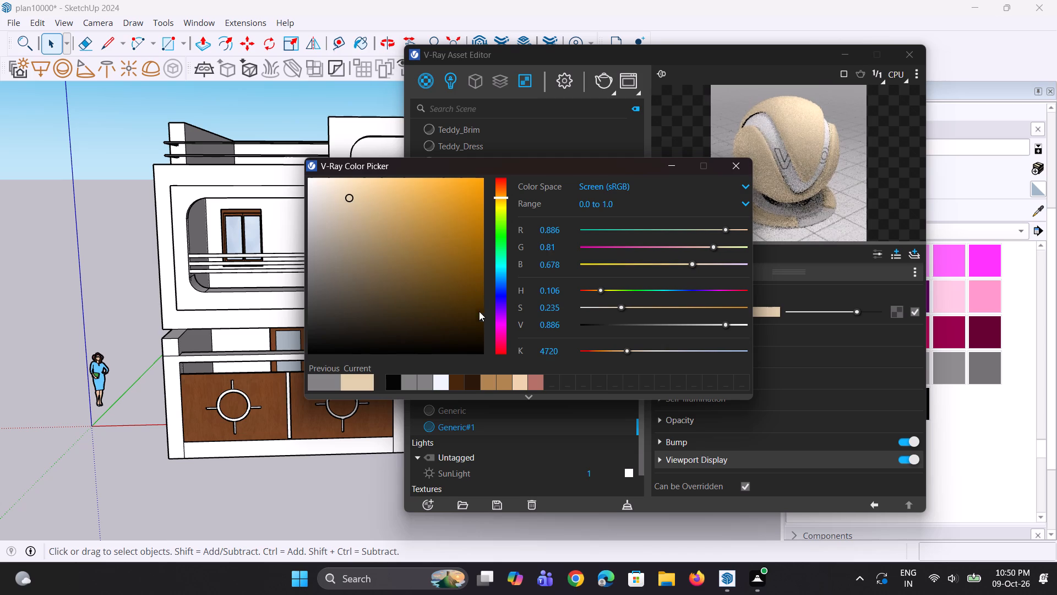
click(662, 165)
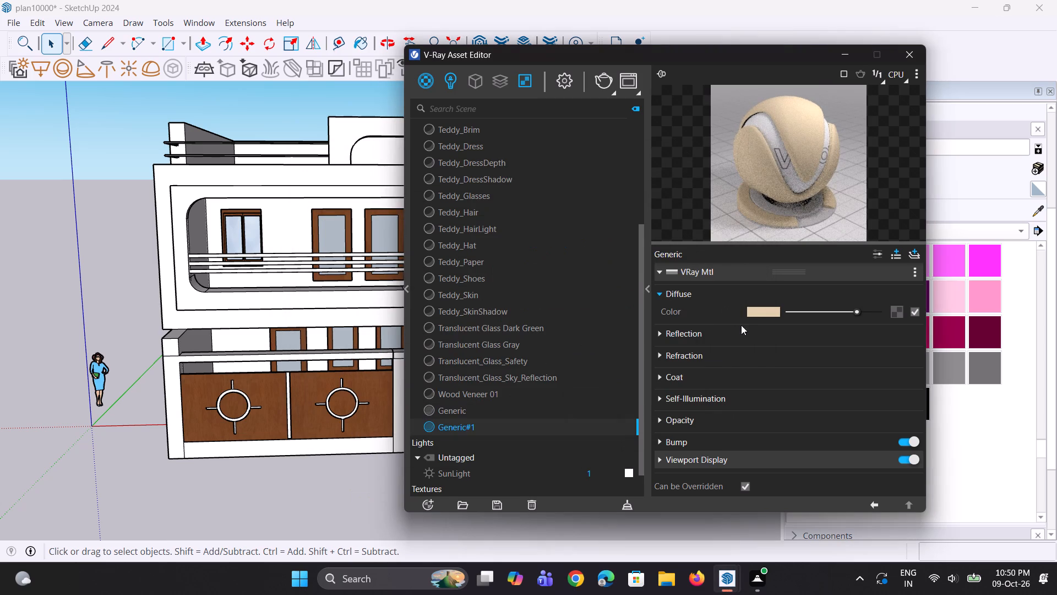
Give the beige material a dark grey reflection colour, set Reflection Glossiness to 0.95 and enable Reflection IOR.
click(740, 329)
drag(792, 349, 792, 350)
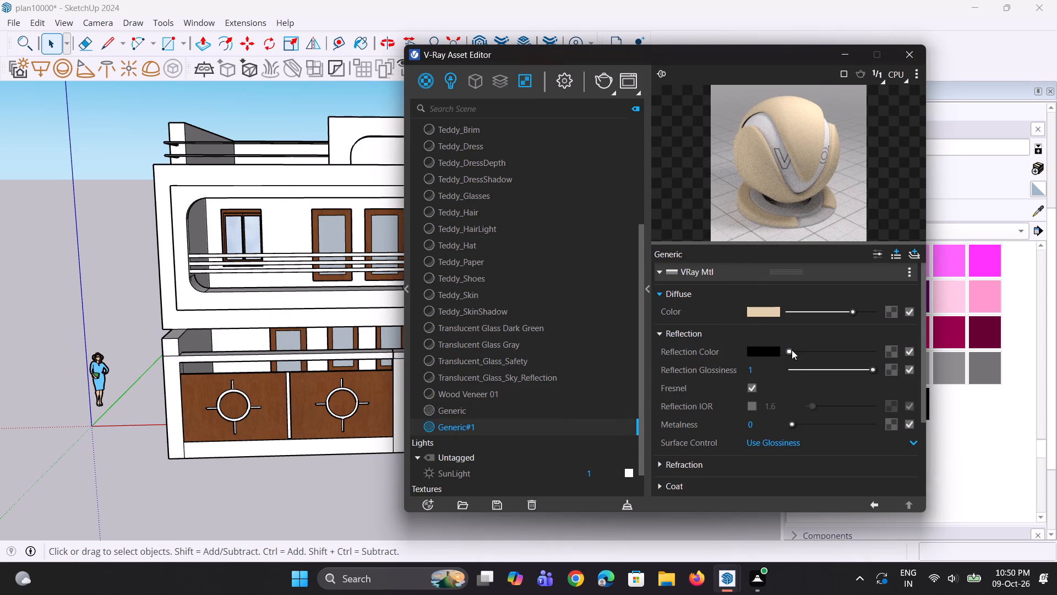
drag(792, 350, 799, 351)
drag(769, 366, 717, 373)
text(0.95)
key(Return)
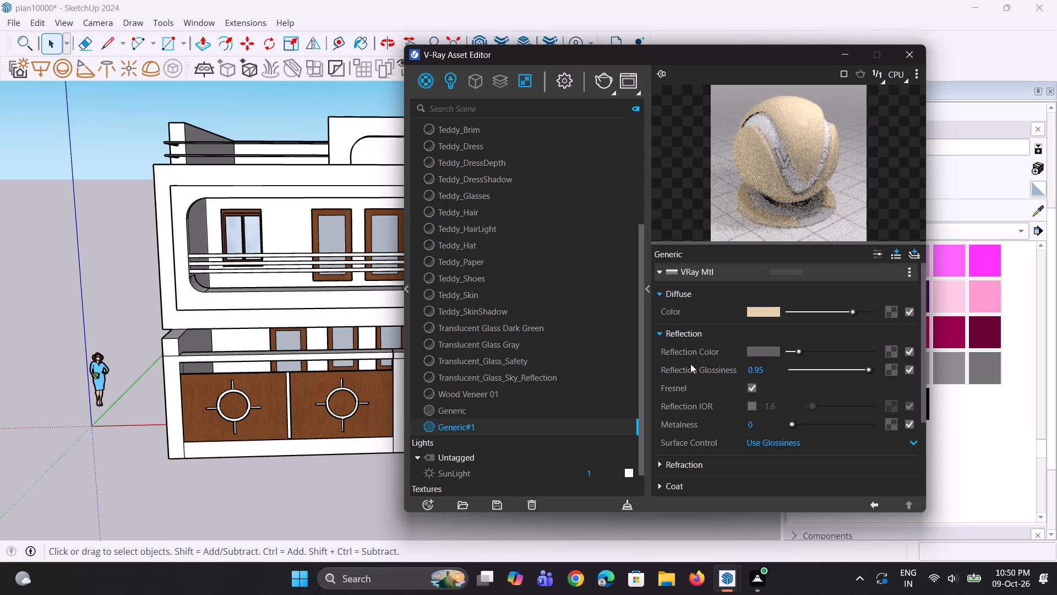
click(754, 408)
click(766, 224)
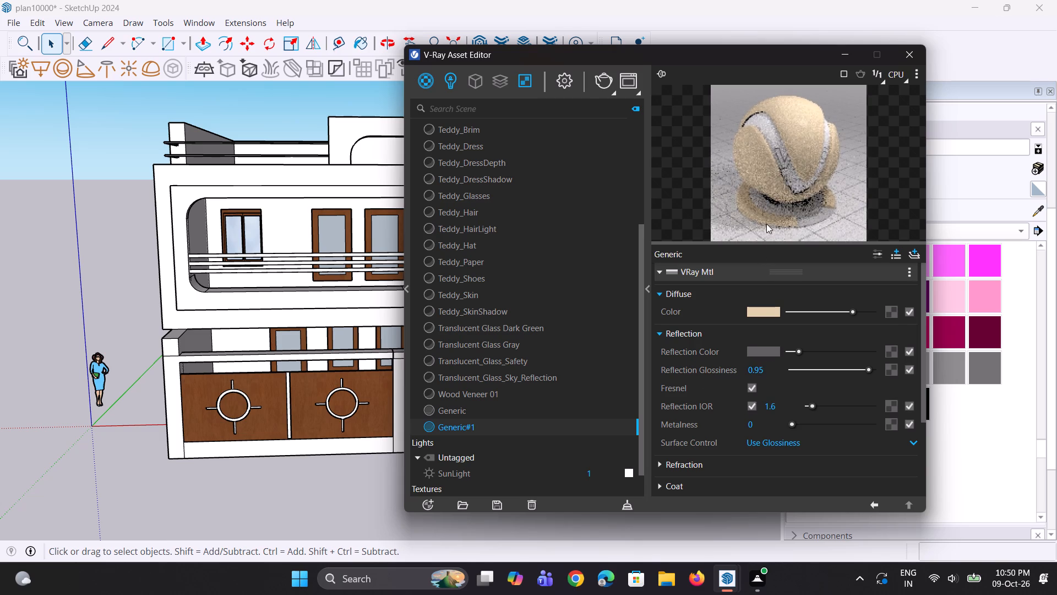
click(847, 53)
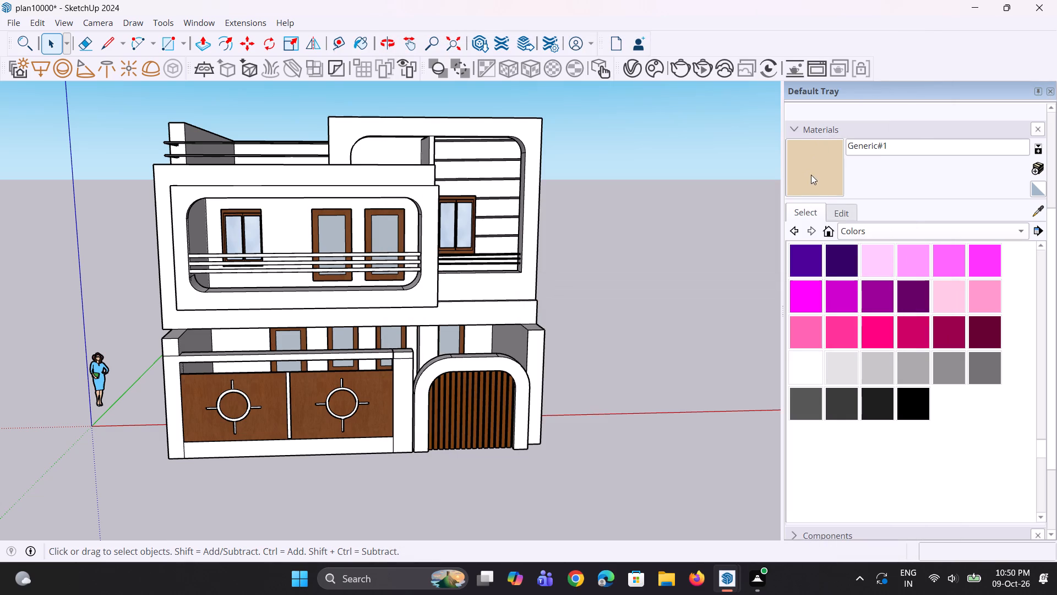
Paint the upper balcony's front frame, its back wall and the inner side faces with the beige Generic material.
click(815, 158)
scroll(482, 230, up, 2)
click(424, 217)
middle_drag(399, 223, 416, 221)
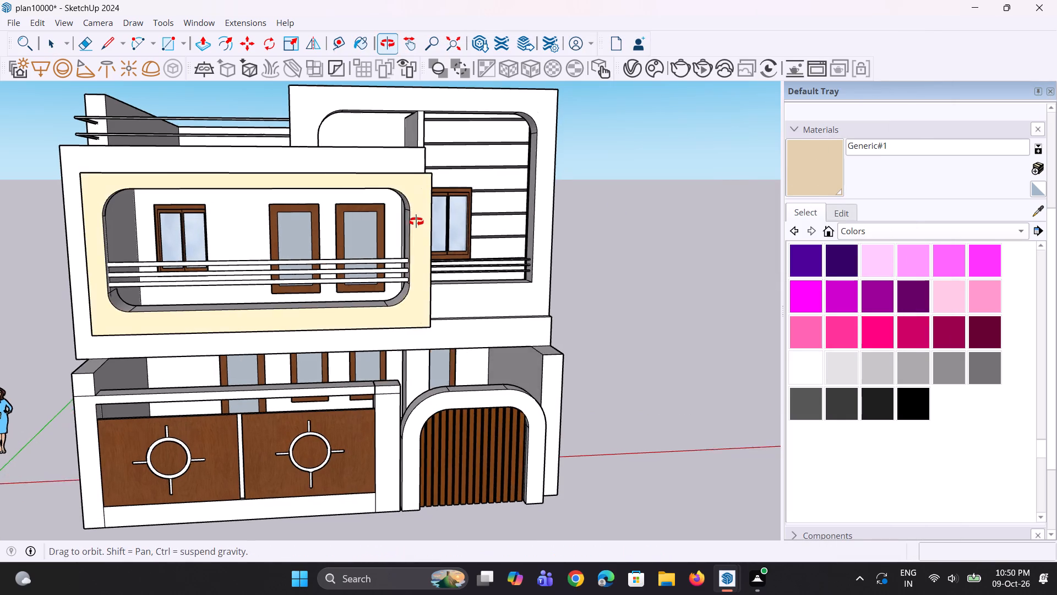
middle_drag(416, 221, 428, 215)
scroll(400, 215, up, 4)
click(381, 214)
middle_drag(387, 235, 404, 256)
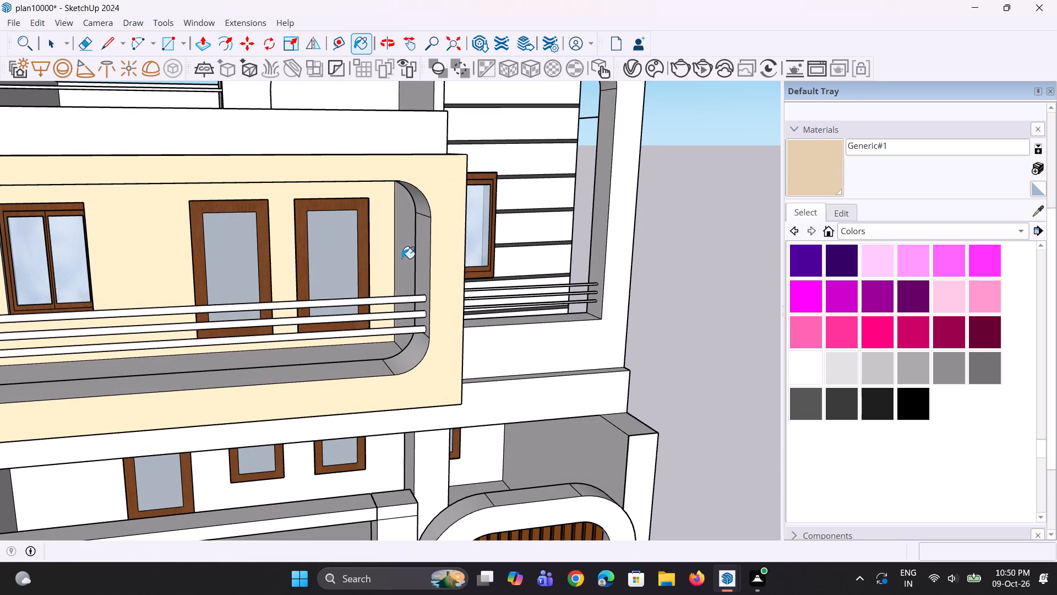
click(402, 258)
click(421, 262)
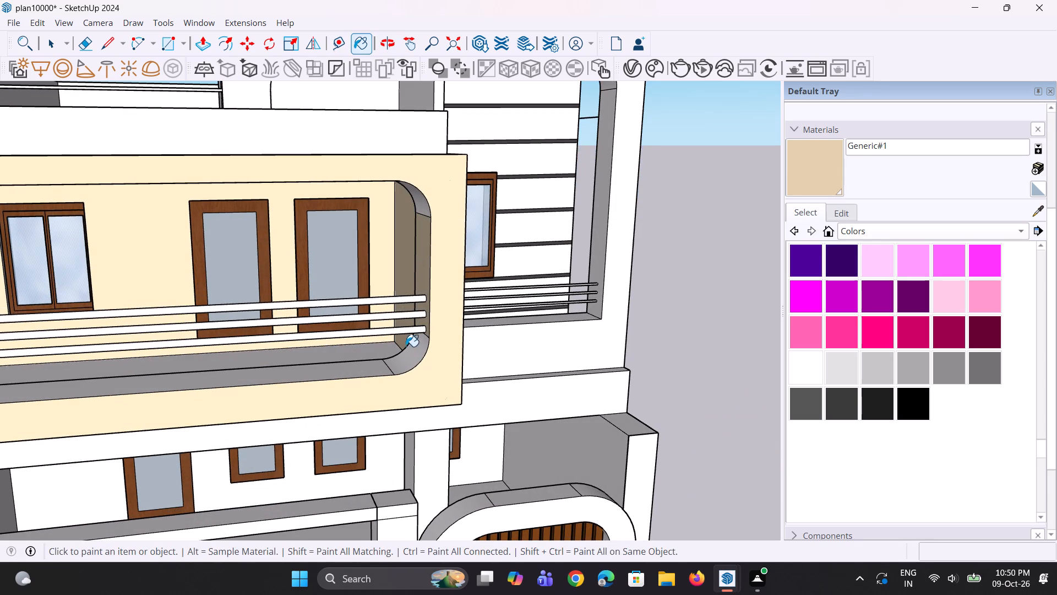
click(406, 349)
Paint the wide outer facade band surrounding the upper balcony frame with the beige Generic material.
scroll(361, 344, down, 7)
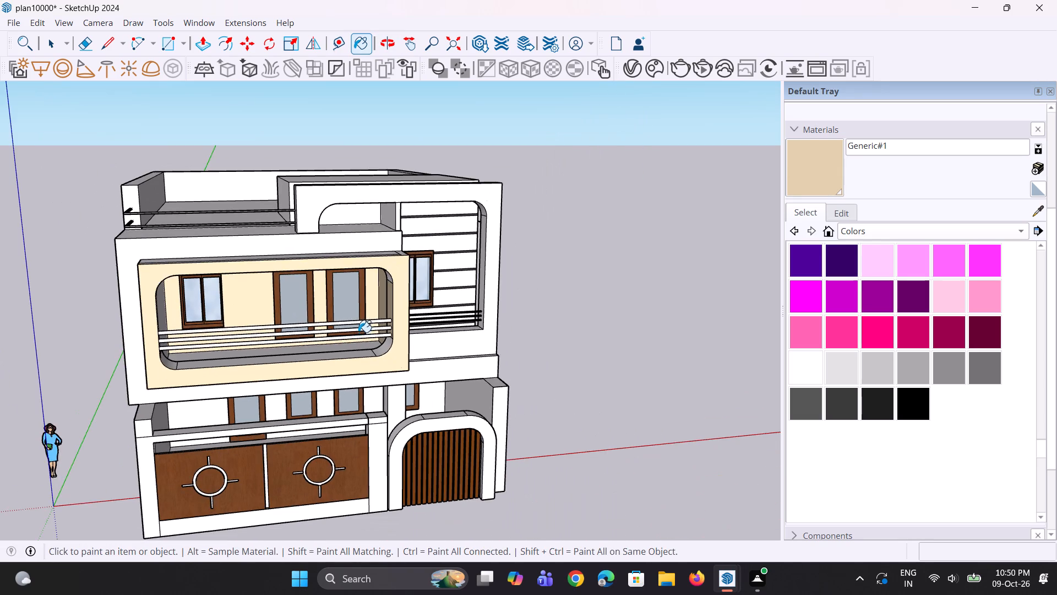
middle_drag(356, 328, 325, 282)
scroll(293, 394, up, 6)
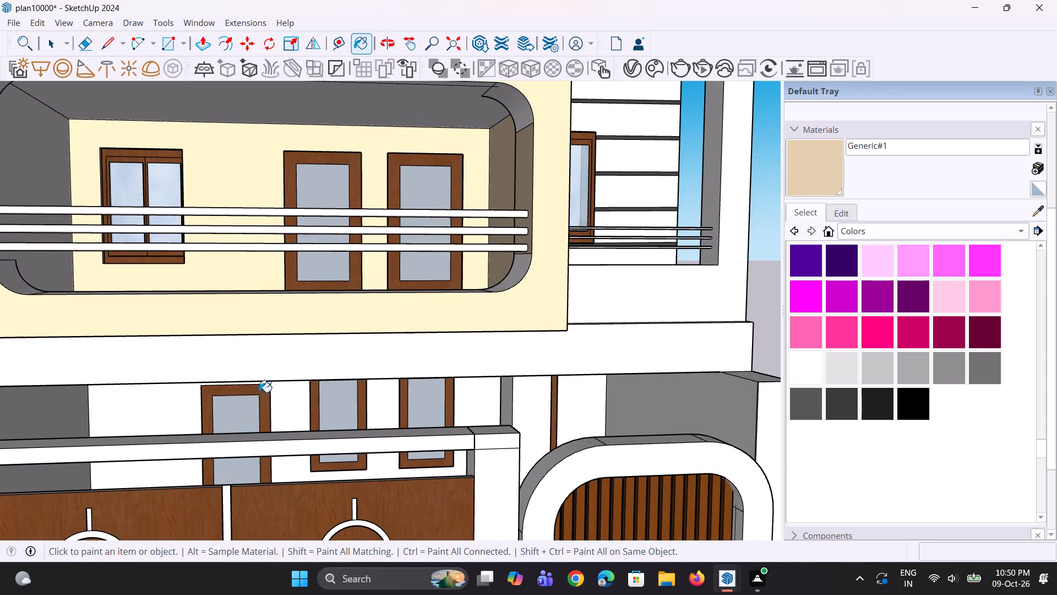
middle_drag(261, 392, 273, 399)
scroll(276, 388, down, 6)
scroll(319, 370, down, 1)
middle_drag(320, 370, 337, 370)
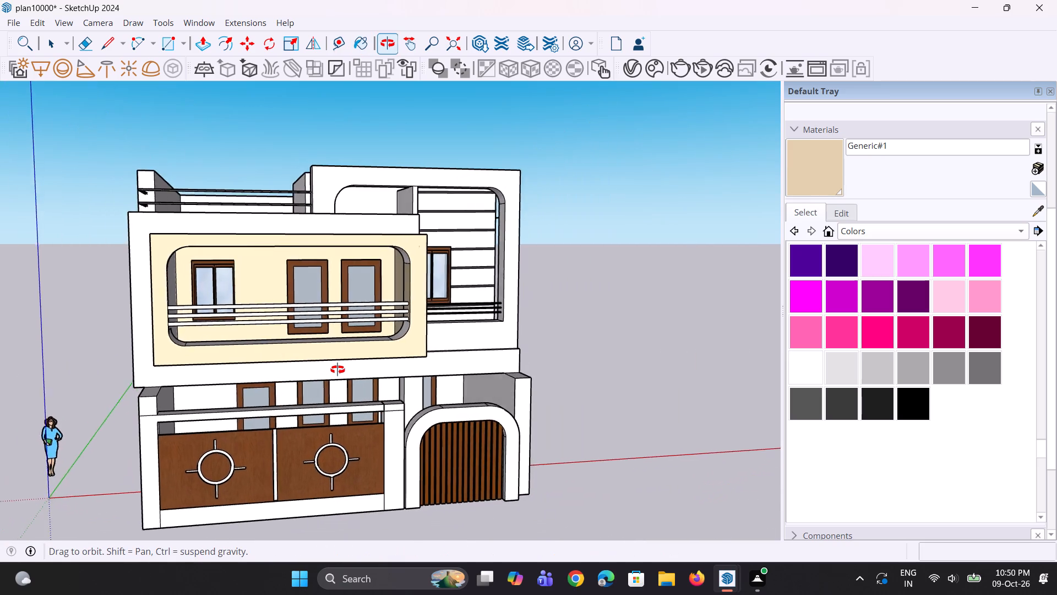
middle_drag(337, 370, 367, 363)
scroll(166, 288, up, 3)
click(143, 279)
scroll(154, 297, down, 5)
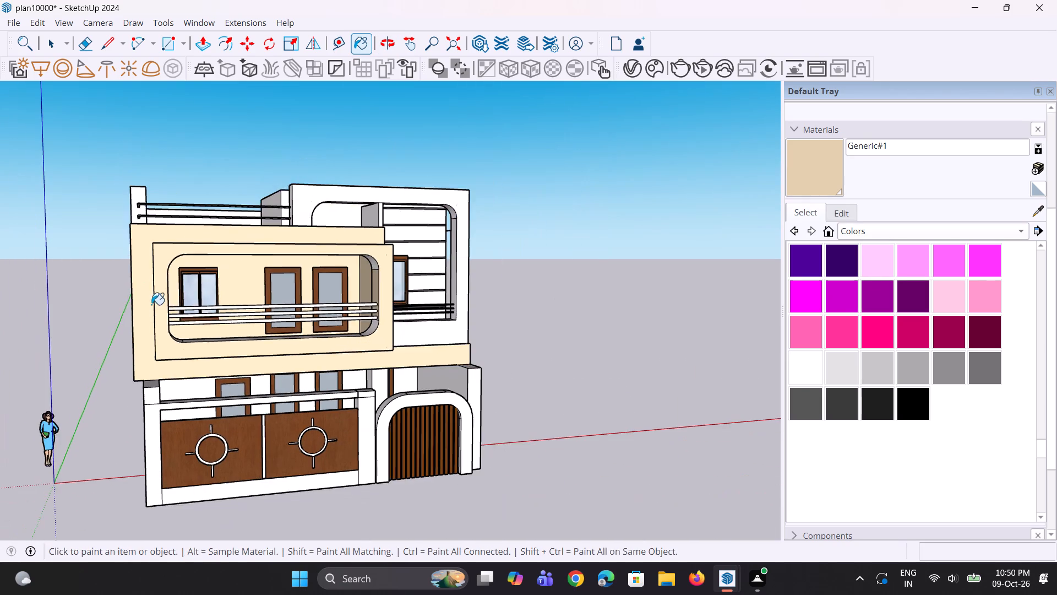
middle_drag(195, 317, 189, 337)
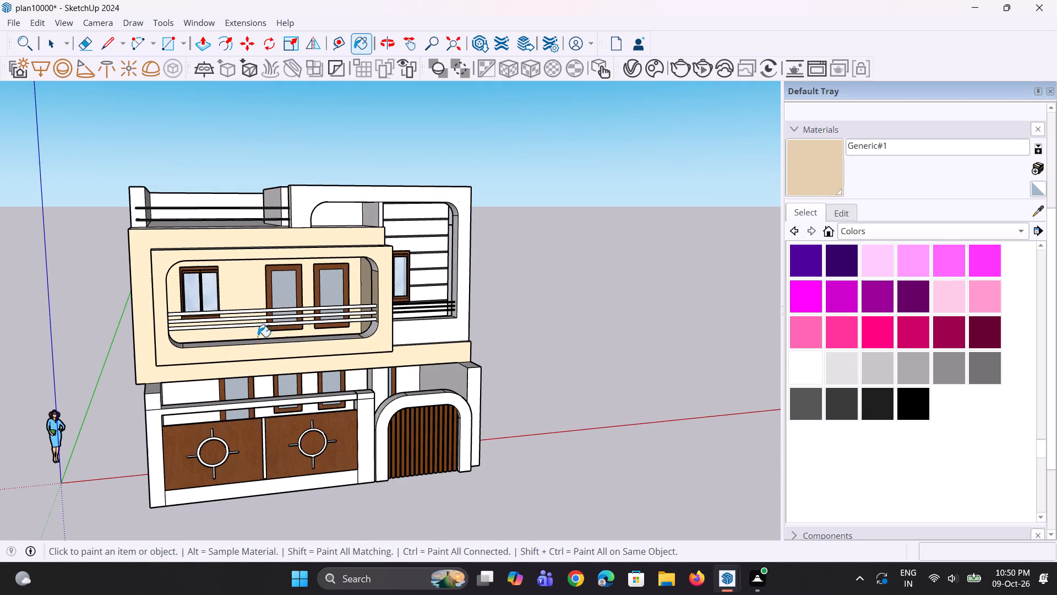
scroll(229, 352, up, 2)
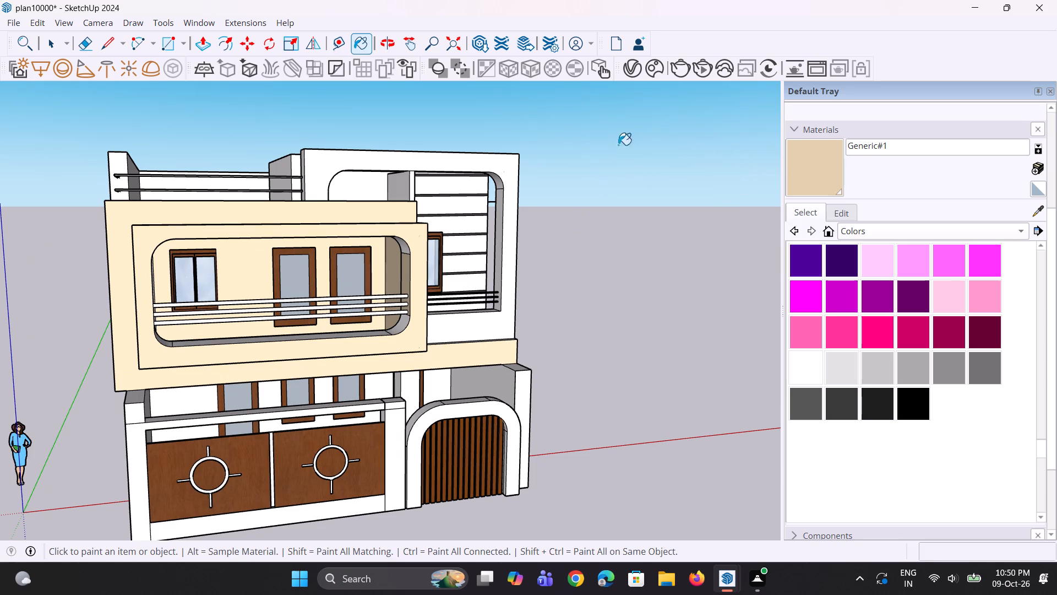
Create a third Generic V-Ray material with a bluish-white diffuse colour of R 0.934, G 0.961, B 1.
click(633, 75)
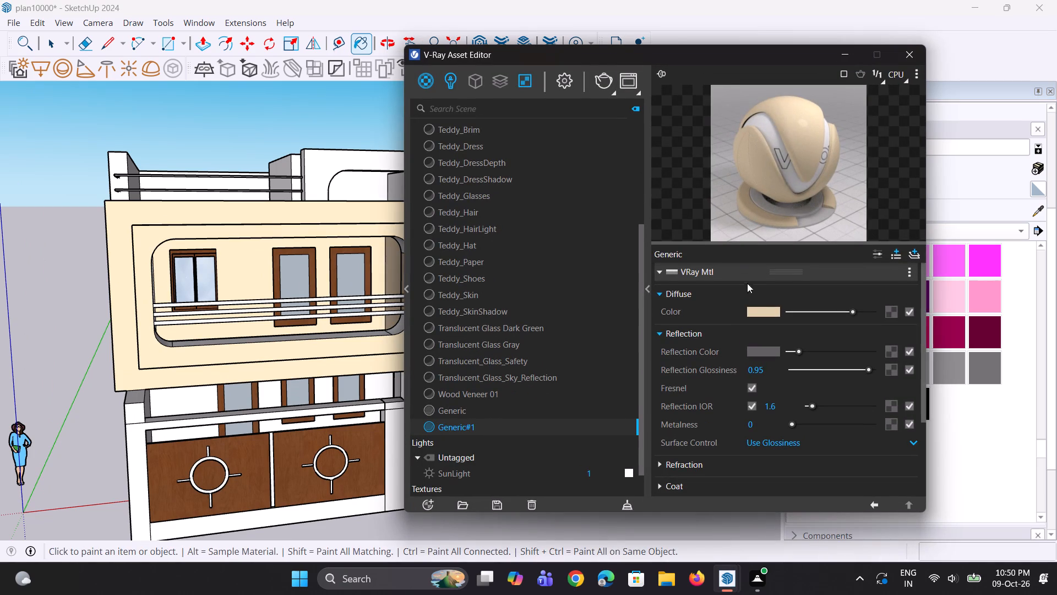
right_click(429, 85)
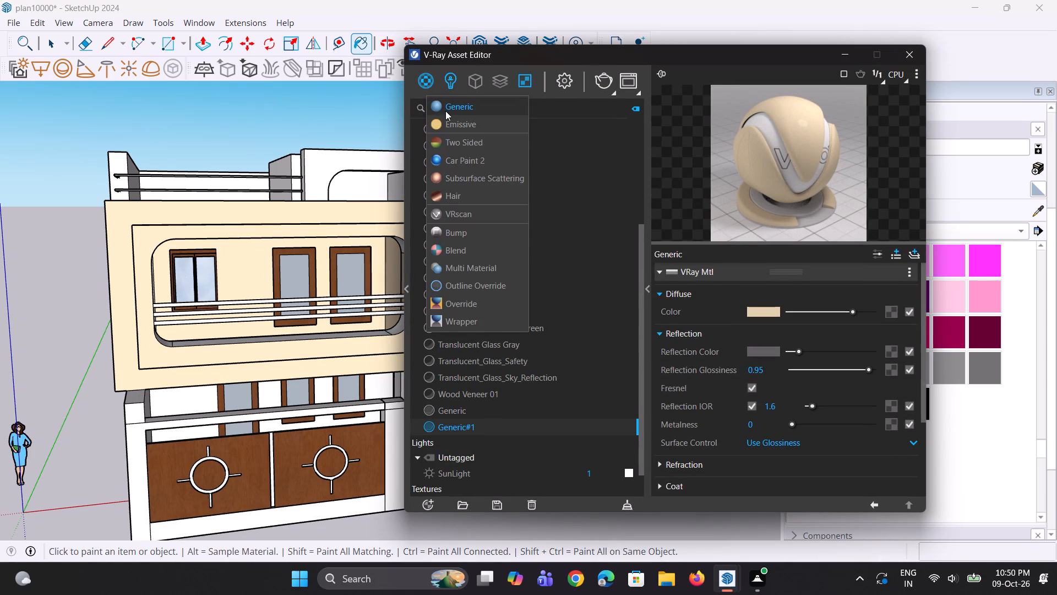
click(445, 111)
click(765, 307)
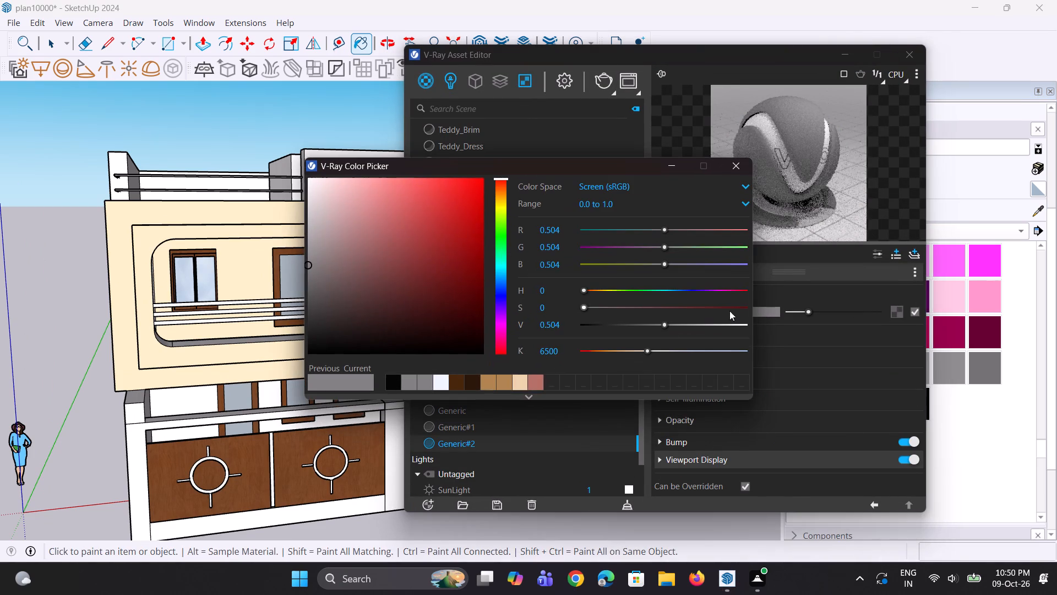
click(440, 386)
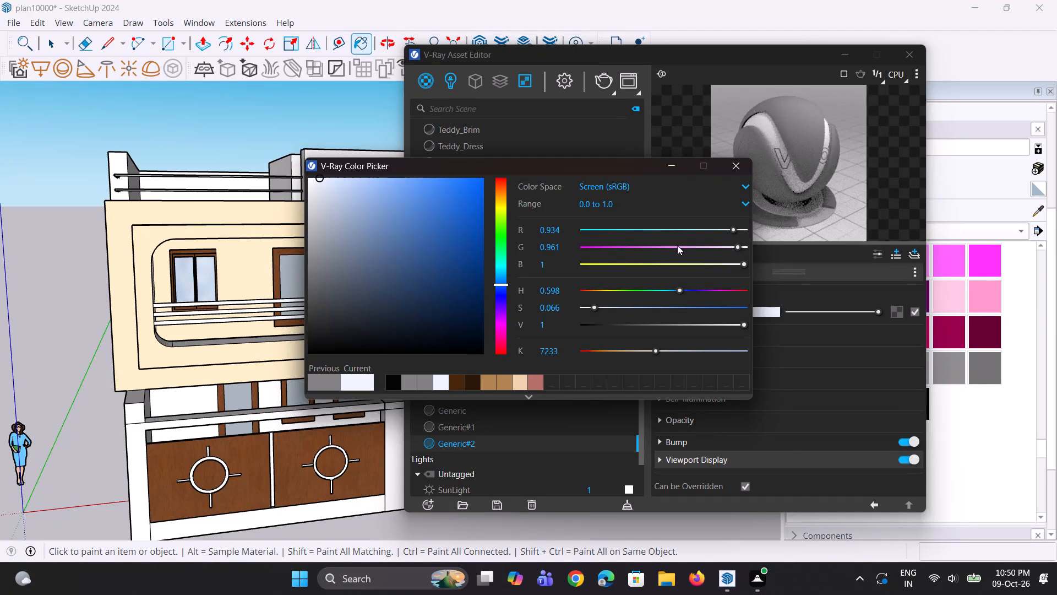
click(679, 168)
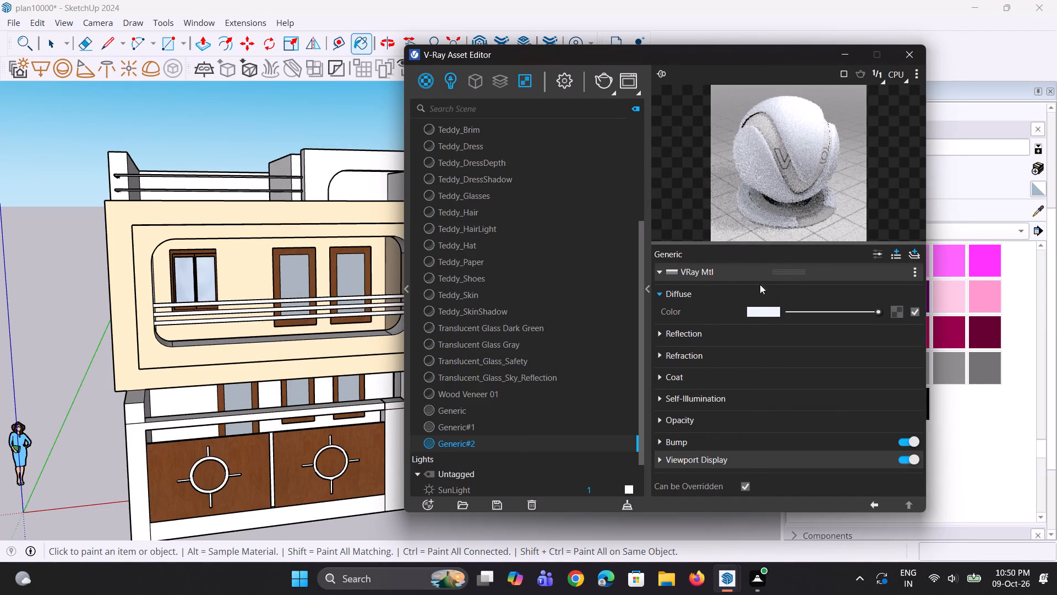
Give the bluish-white material a grey reflection colour, set Reflection Glossiness to 0.95 and enable Reflection IOR.
click(743, 337)
drag(794, 351, 800, 353)
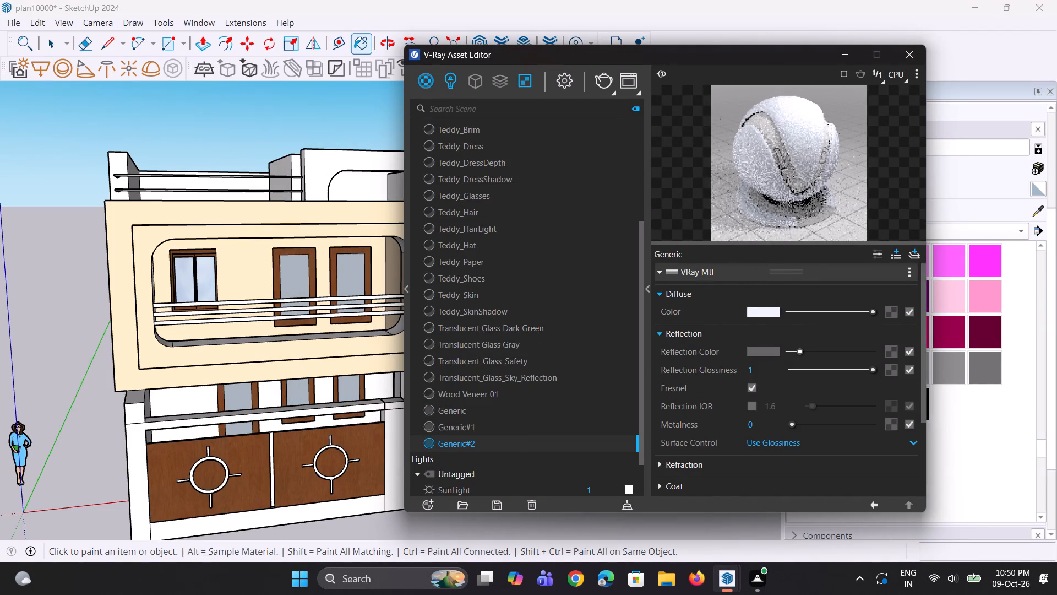
drag(765, 369, 700, 375)
text(0.95)
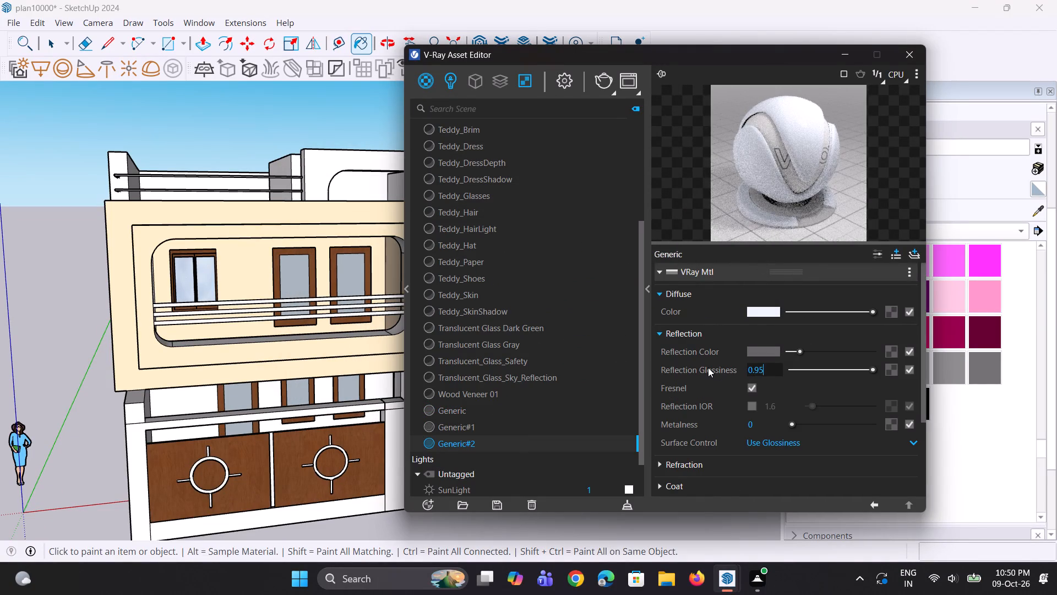
key(Return)
click(753, 406)
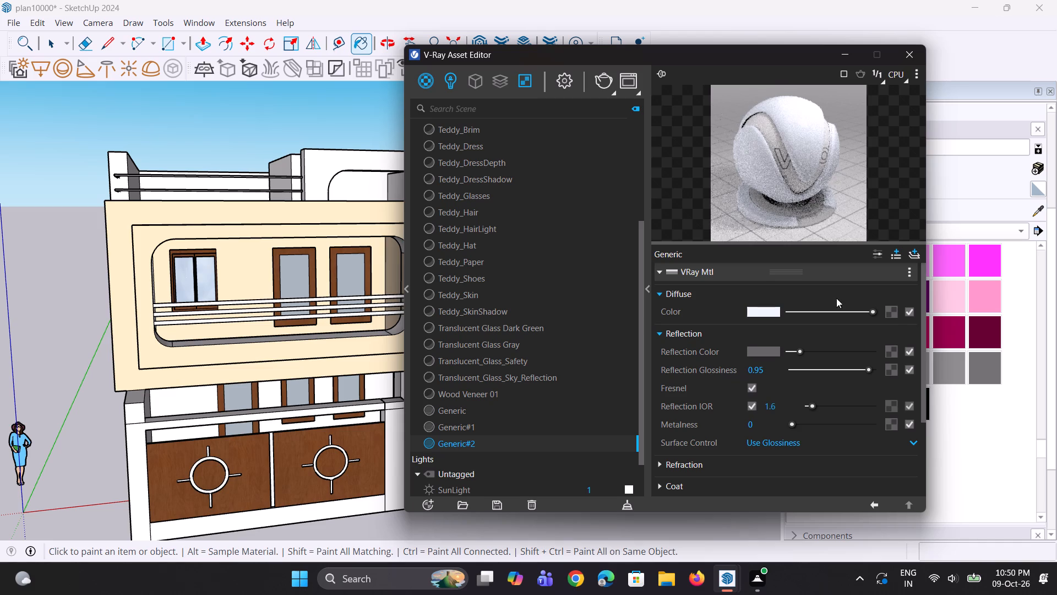
click(841, 170)
click(842, 55)
Paint the front face of the upper balcony's projecting frame with the bluish-white Generic#2 material.
scroll(0, 283, up, 1)
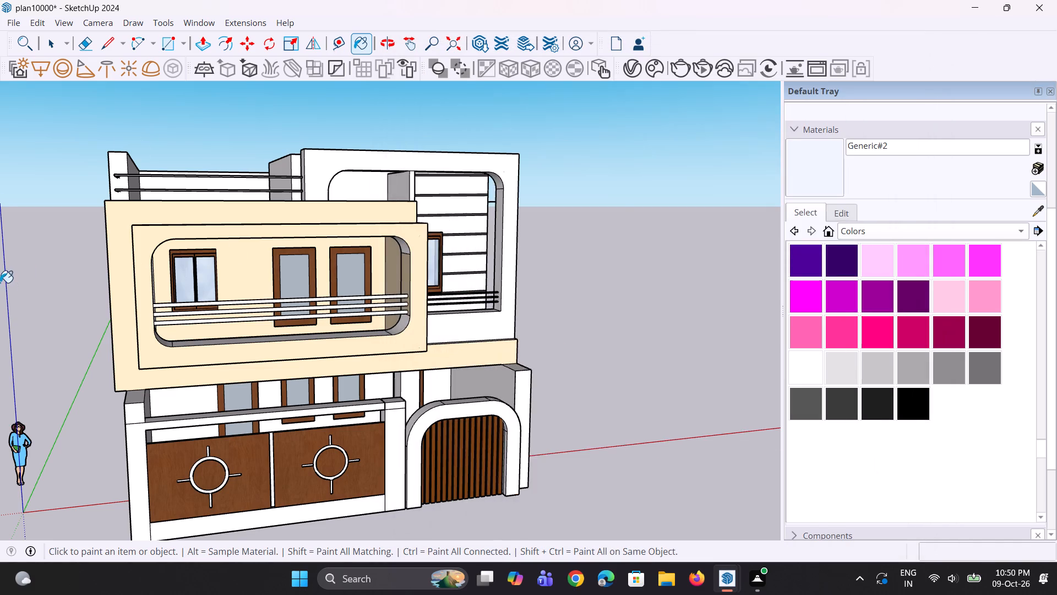
scroll(0, 283, up, 1)
click(173, 258)
middle_drag(213, 264, 90, 297)
scroll(260, 345, up, 3)
click(369, 356)
Paint the straight and rounded inner faces at both ends of the balcony frame's opening with Generic#2.
middle_drag(385, 369, 568, 373)
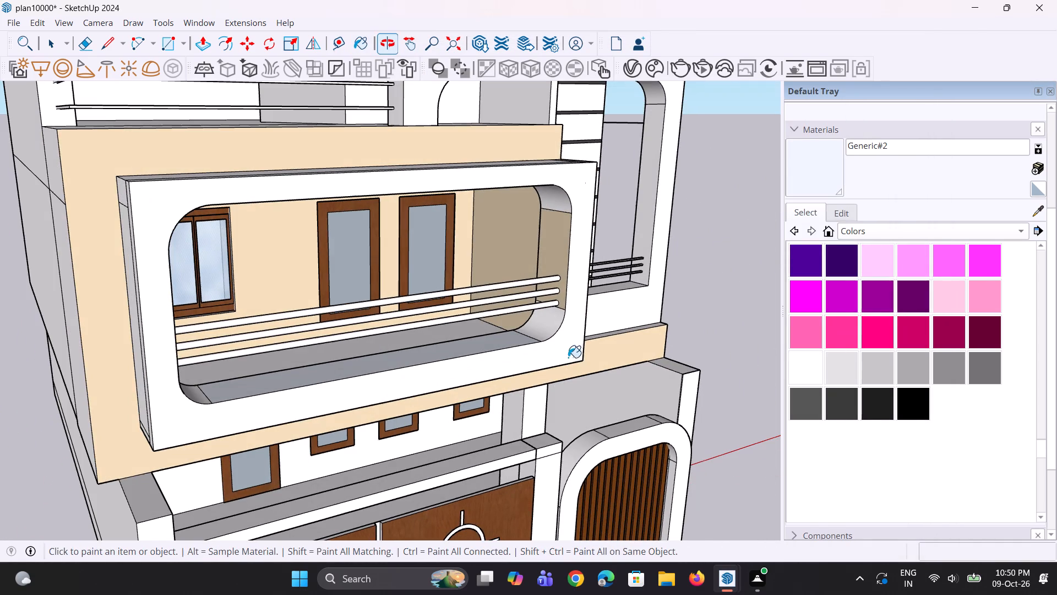
click(547, 322)
click(559, 267)
click(560, 213)
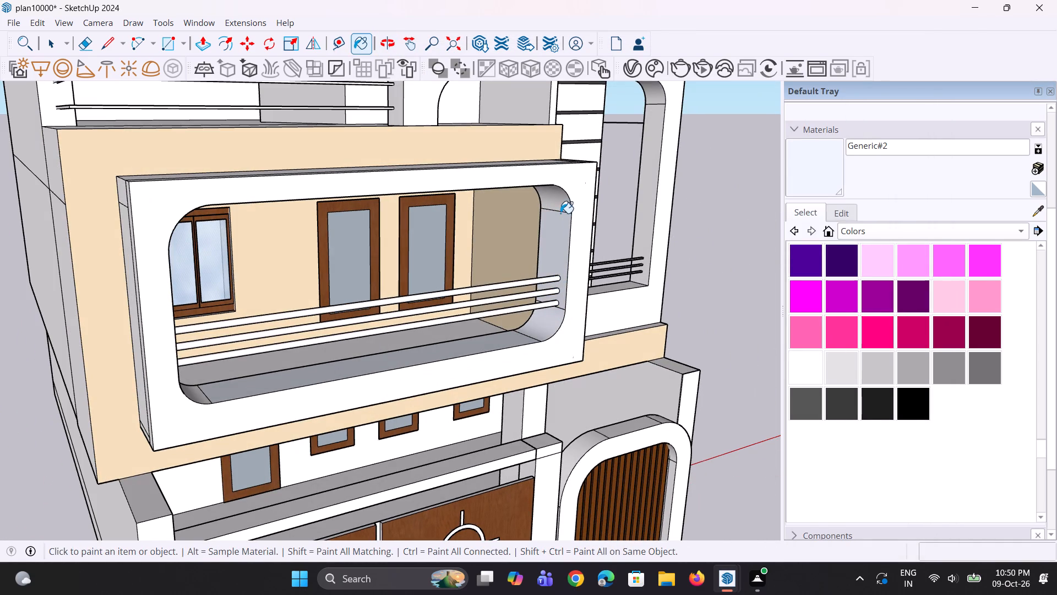
middle_drag(568, 218, 183, 244)
scroll(167, 198, up, 2)
click(165, 183)
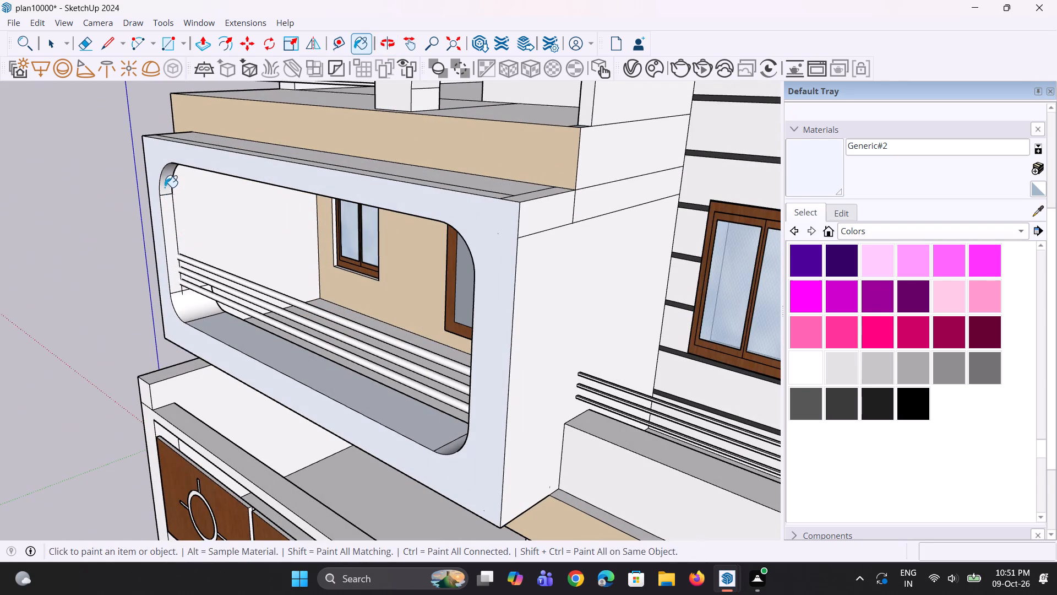
click(166, 215)
click(190, 306)
Paint the front face of the tall frame beside the upper balcony with Generic#2.
scroll(192, 308, down, 4)
middle_drag(200, 310, 309, 288)
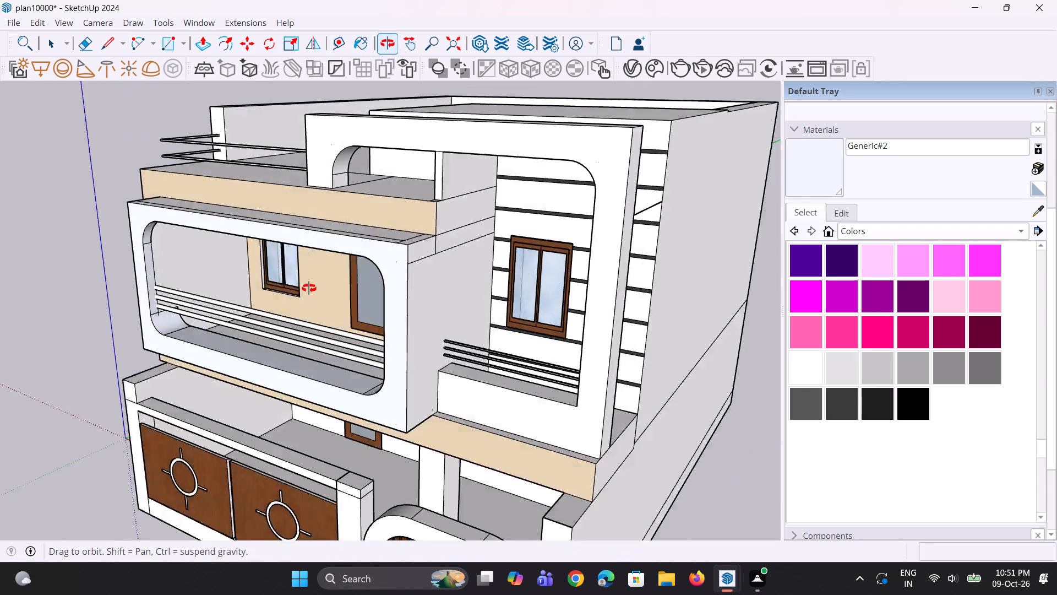
middle_drag(309, 288, 358, 265)
scroll(358, 265, down, 3)
middle_drag(377, 261, 391, 259)
scroll(433, 172, up, 2)
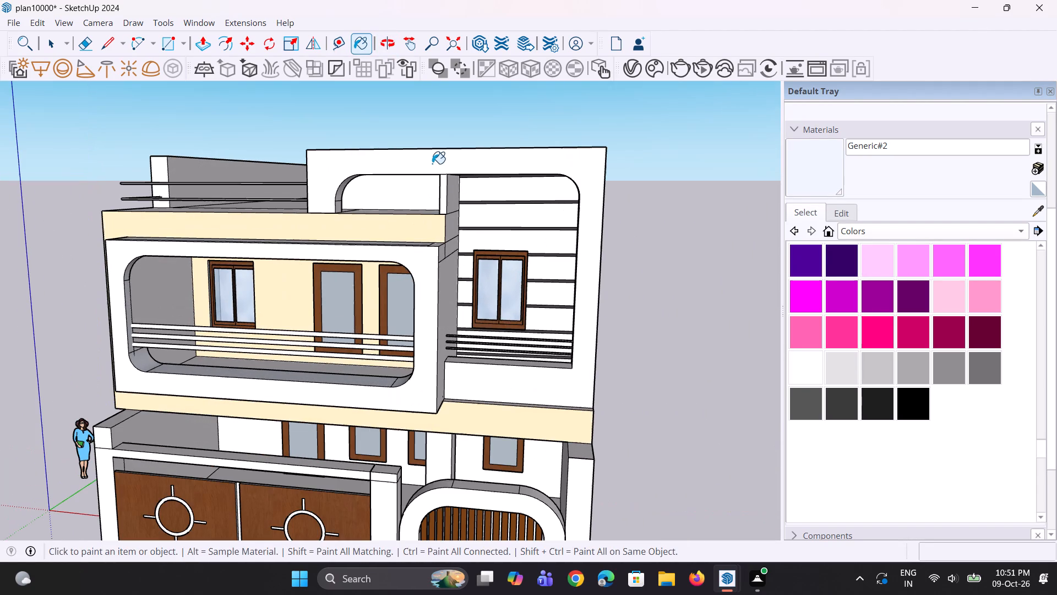
click(431, 163)
click(366, 166)
Paint the tall frame's inner faces with Generic#2: both sides, the rounded corners and the underside of its top beam.
middle_drag(360, 198, 257, 136)
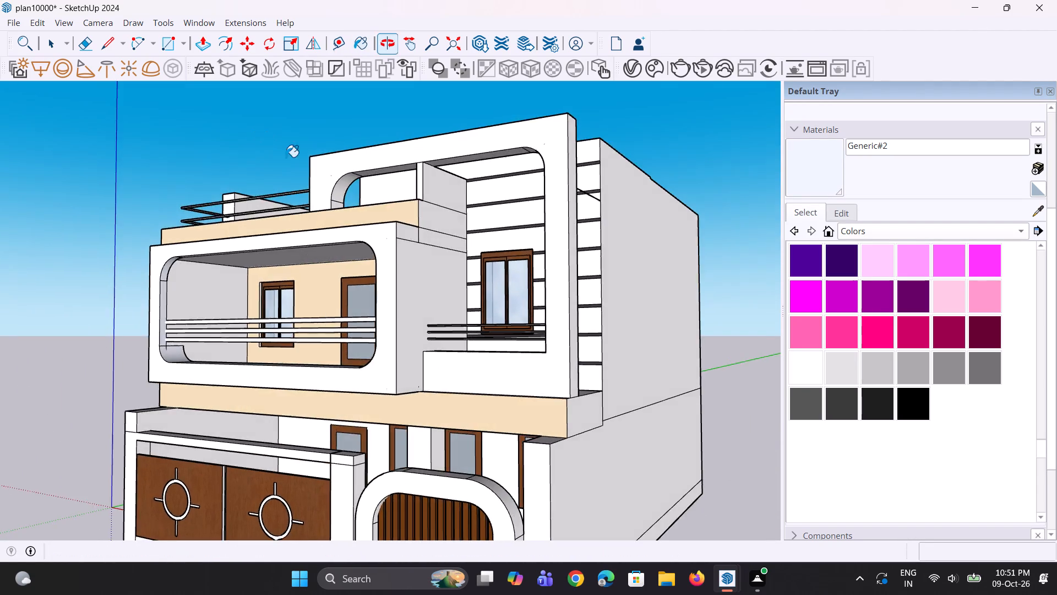
scroll(308, 170, up, 7)
click(352, 237)
click(362, 199)
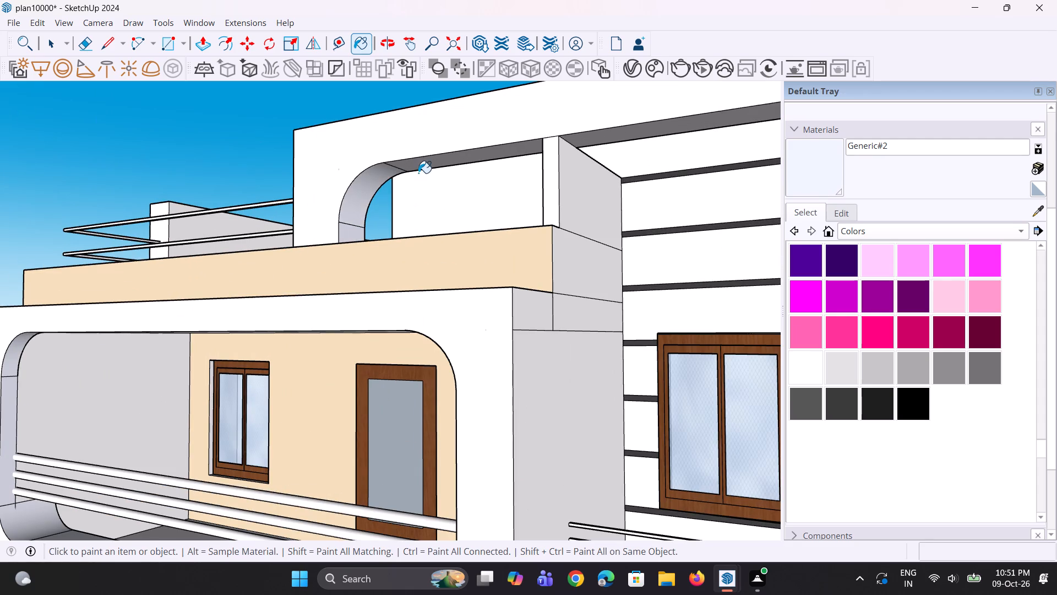
click(428, 163)
scroll(456, 203, down, 4)
middle_drag(511, 208, 652, 155)
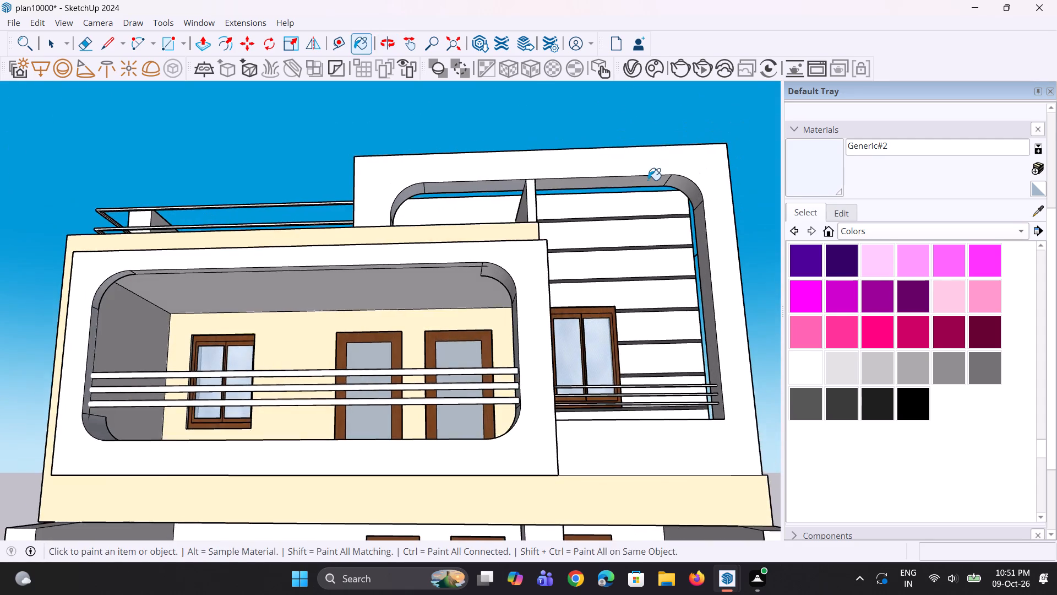
scroll(648, 182, up, 2)
click(648, 182)
click(678, 186)
click(711, 243)
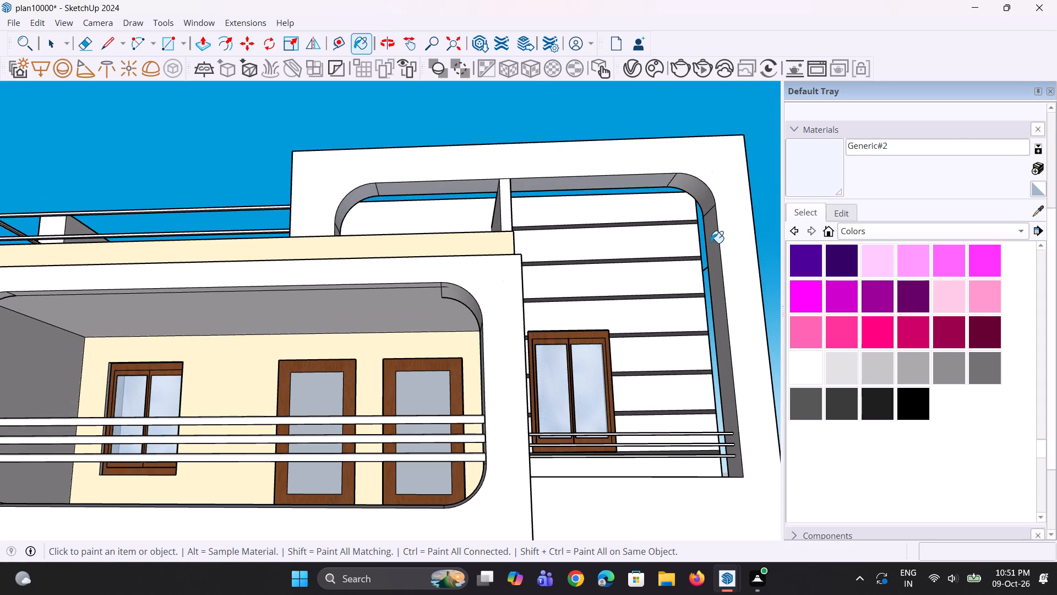
Paint the tall frame's lower front wall, below the small balcony railing, with Generic#2.
scroll(606, 369, down, 4)
middle_drag(531, 368, 523, 479)
click(570, 474)
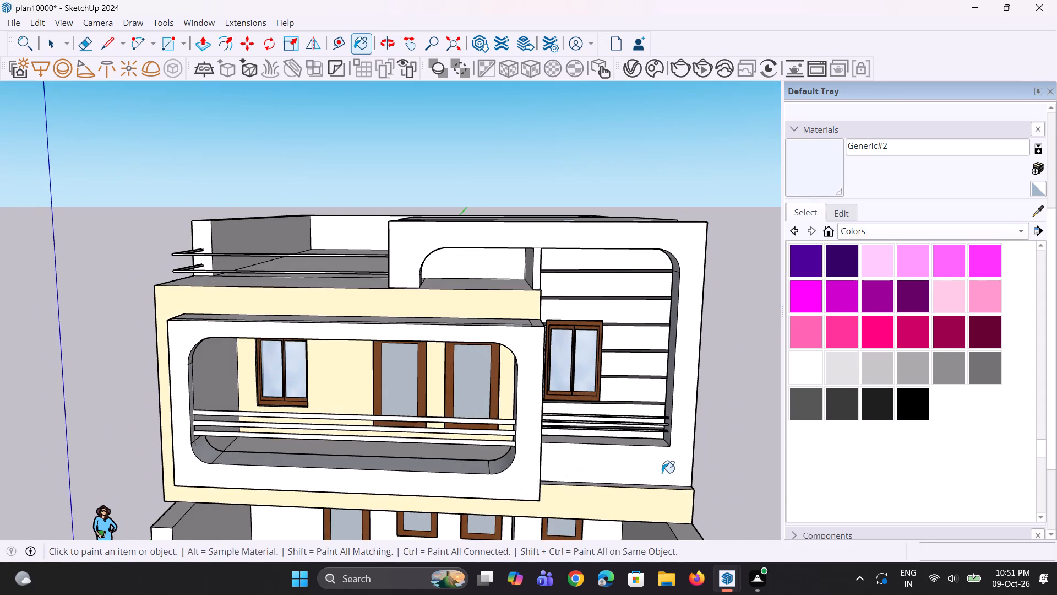
middle_drag(665, 472, 631, 498)
scroll(625, 439, up, 2)
click(618, 456)
Paint the tall frame's outer side, its top face and the end face beside the roof railing with Generic#2.
scroll(618, 456, down, 3)
middle_drag(624, 455, 414, 425)
scroll(558, 404, up, 2)
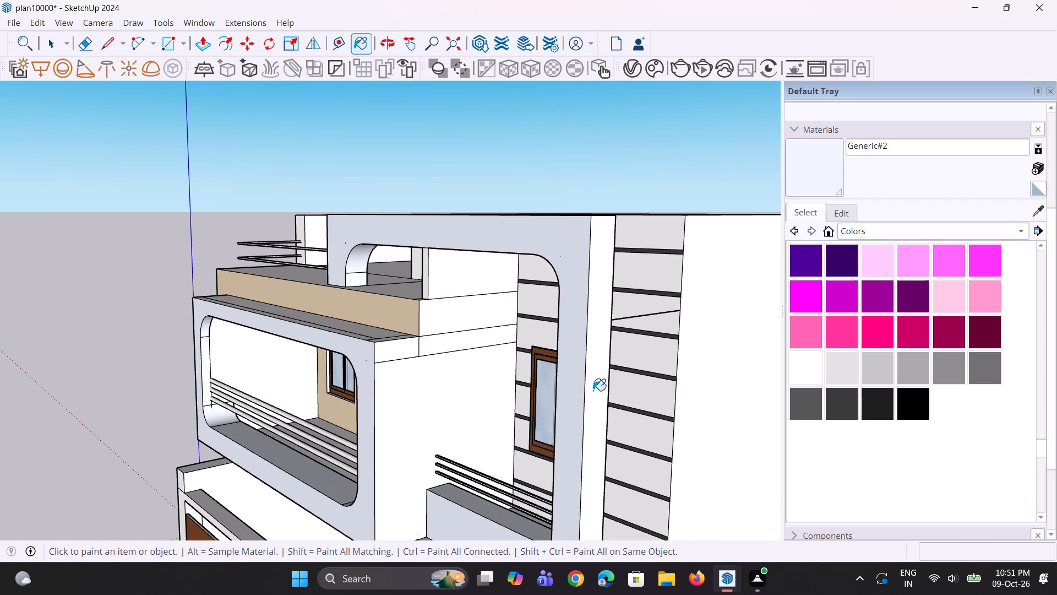
click(597, 393)
scroll(581, 382, down, 3)
middle_drag(586, 456, 591, 488)
scroll(597, 307, up, 3)
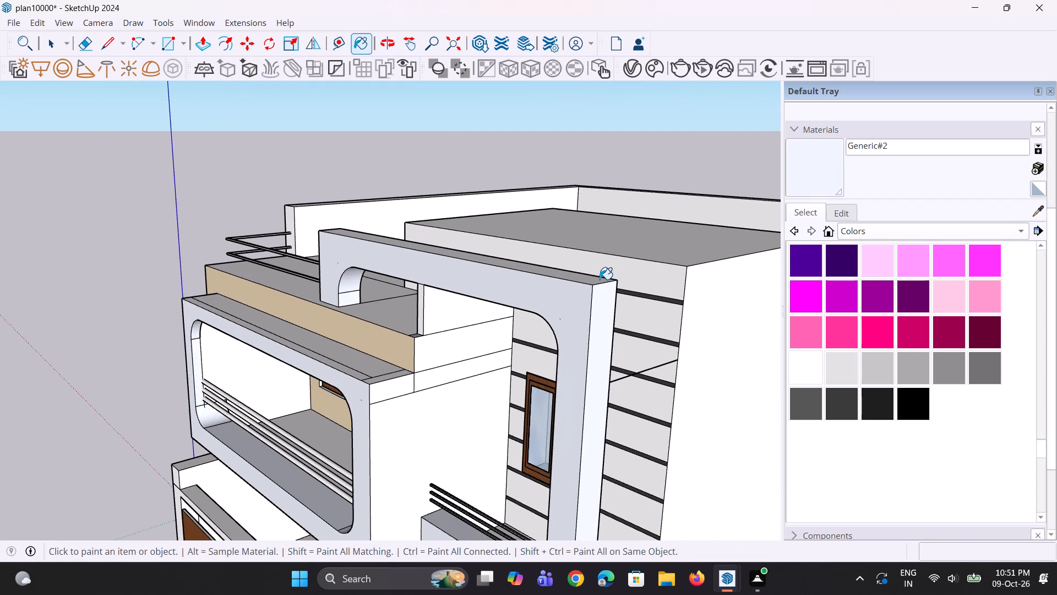
click(591, 280)
scroll(574, 270, down, 4)
middle_drag(380, 262, 539, 267)
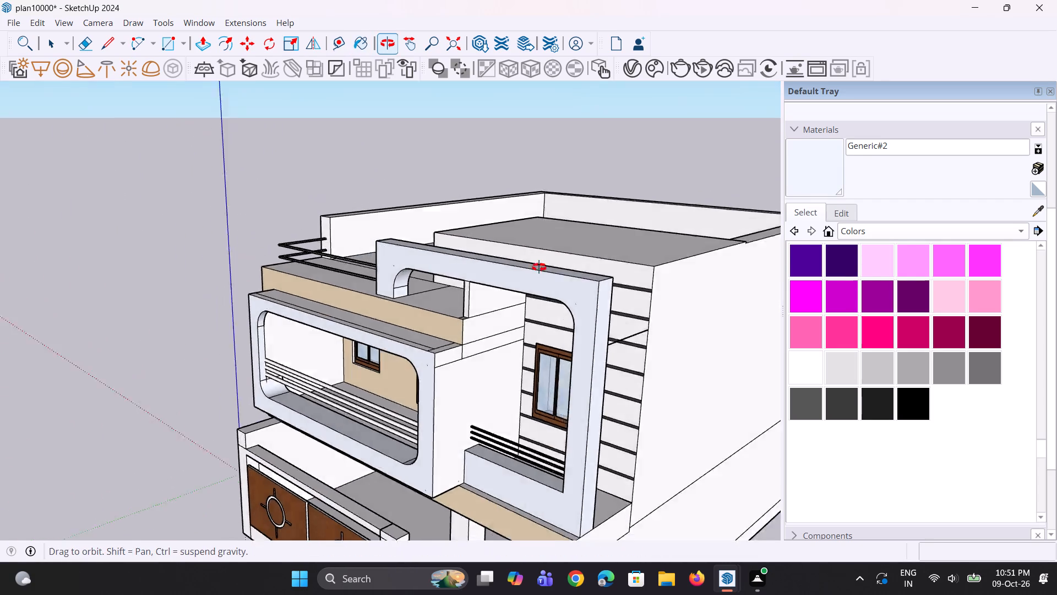
middle_drag(539, 267, 830, 227)
scroll(514, 226, up, 5)
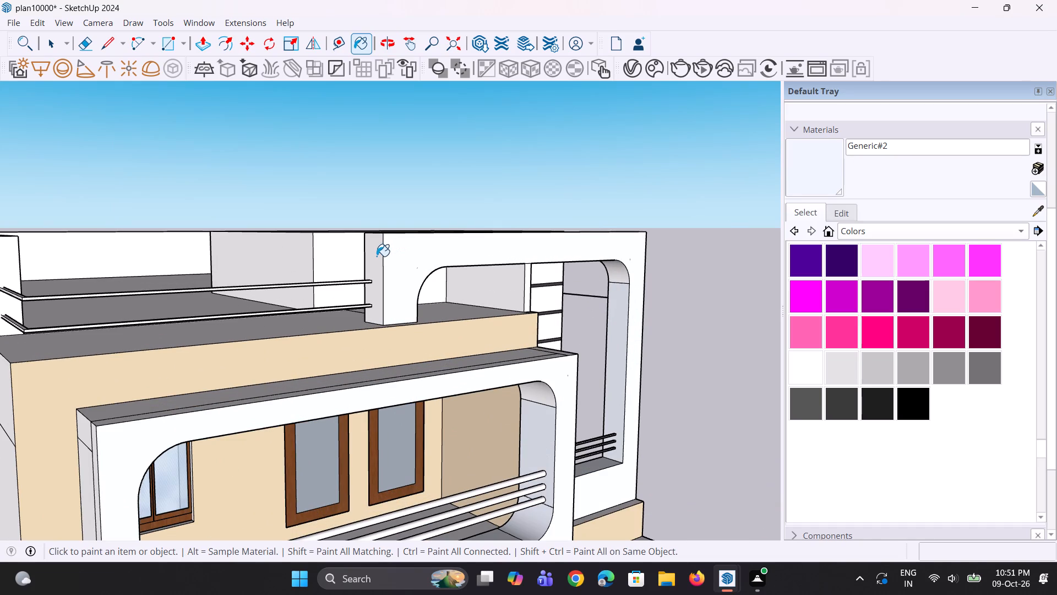
click(377, 256)
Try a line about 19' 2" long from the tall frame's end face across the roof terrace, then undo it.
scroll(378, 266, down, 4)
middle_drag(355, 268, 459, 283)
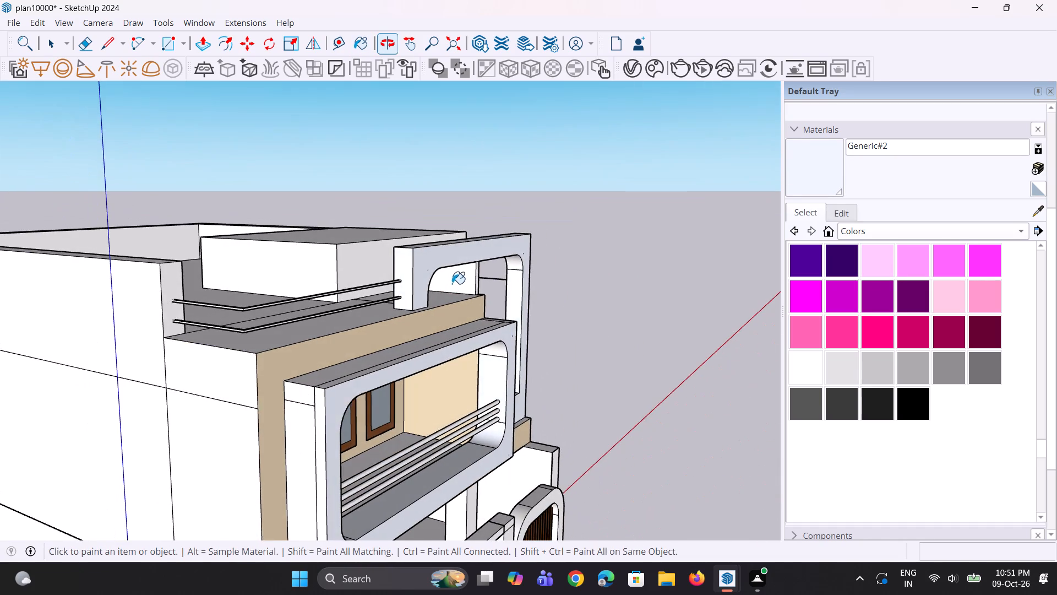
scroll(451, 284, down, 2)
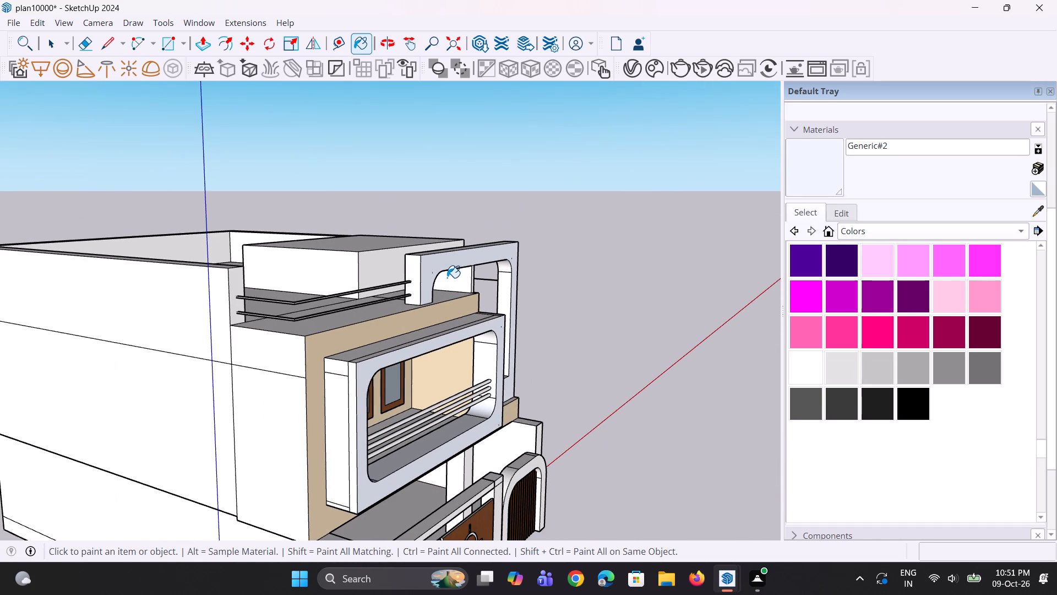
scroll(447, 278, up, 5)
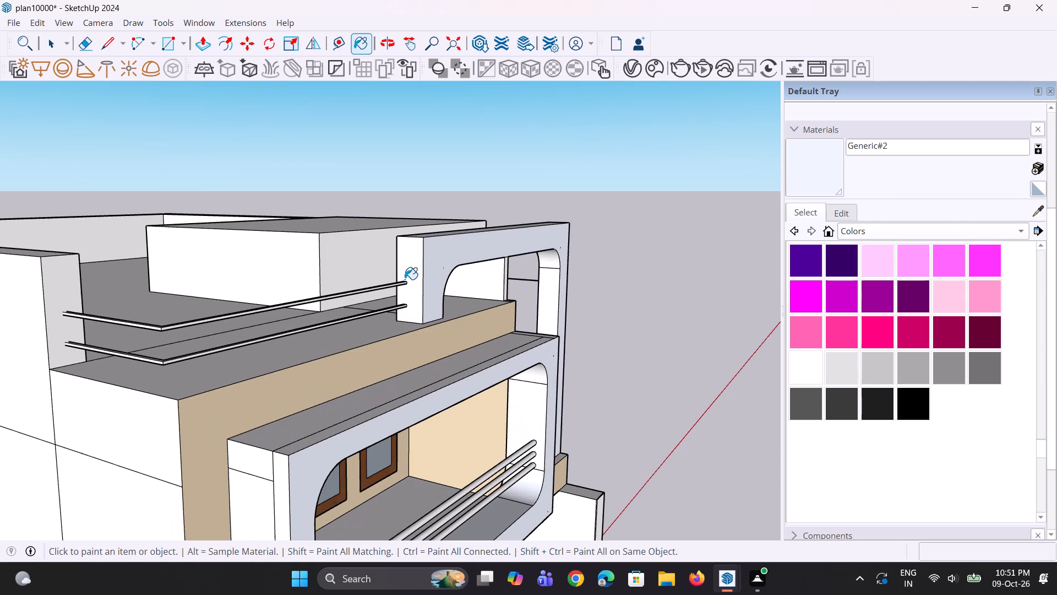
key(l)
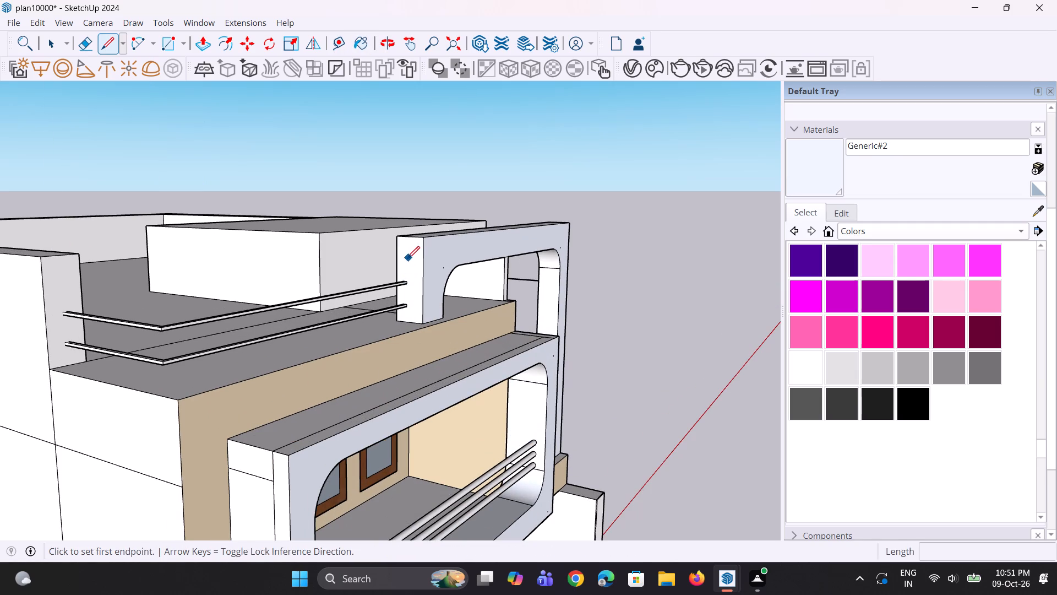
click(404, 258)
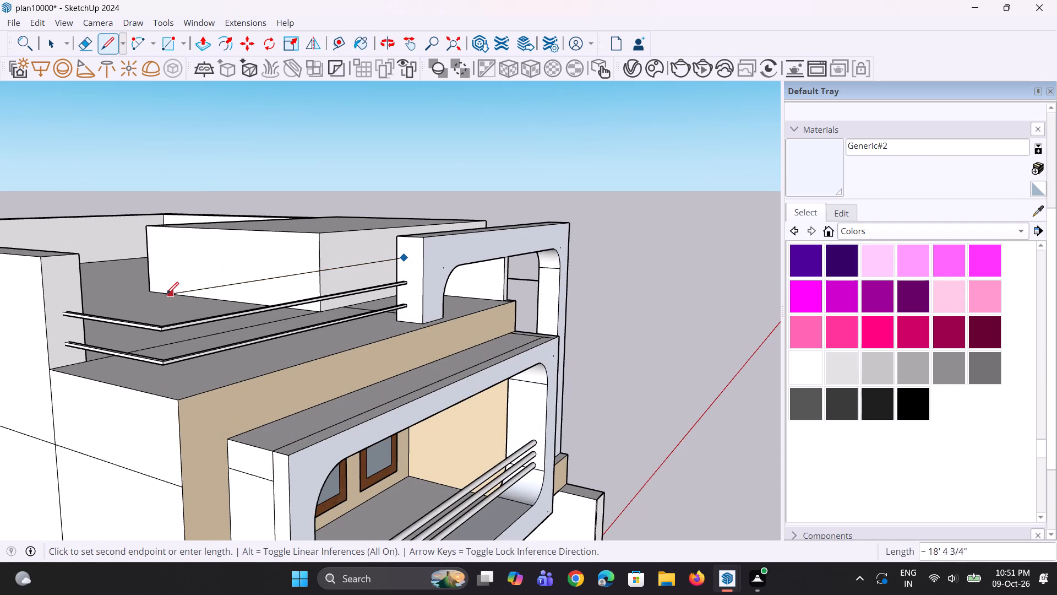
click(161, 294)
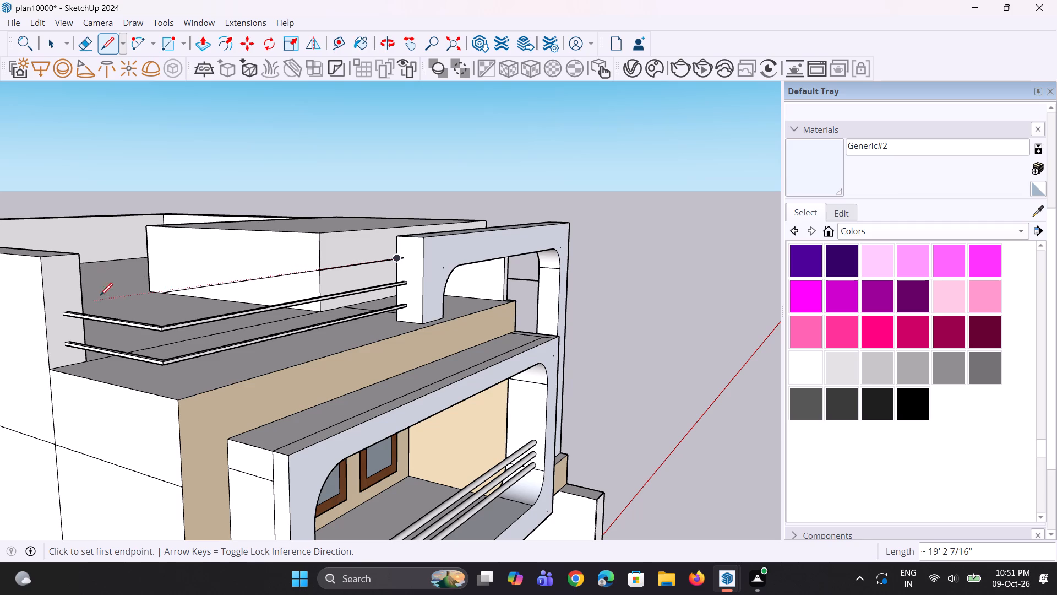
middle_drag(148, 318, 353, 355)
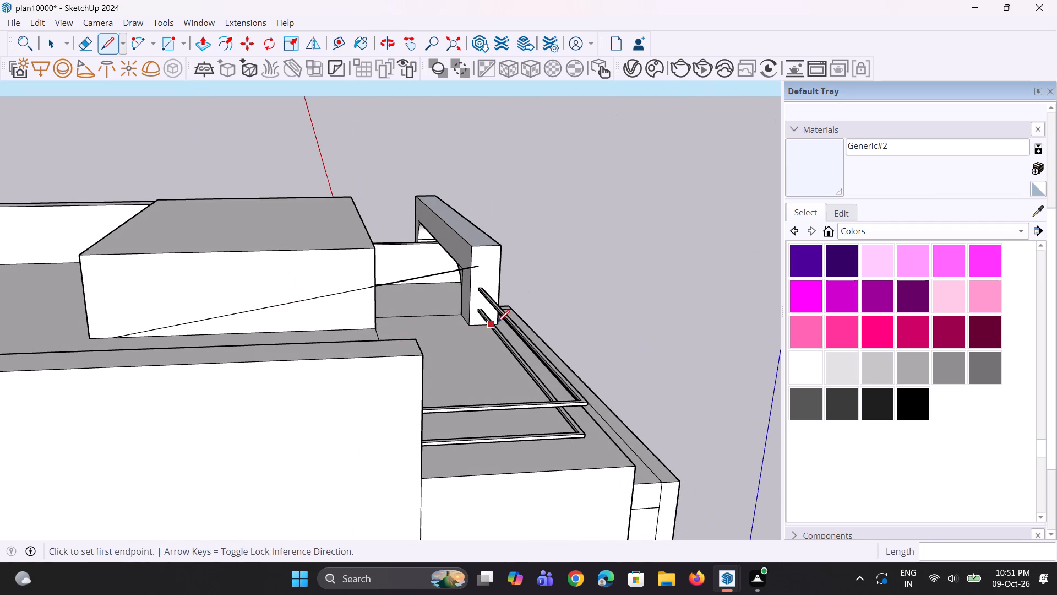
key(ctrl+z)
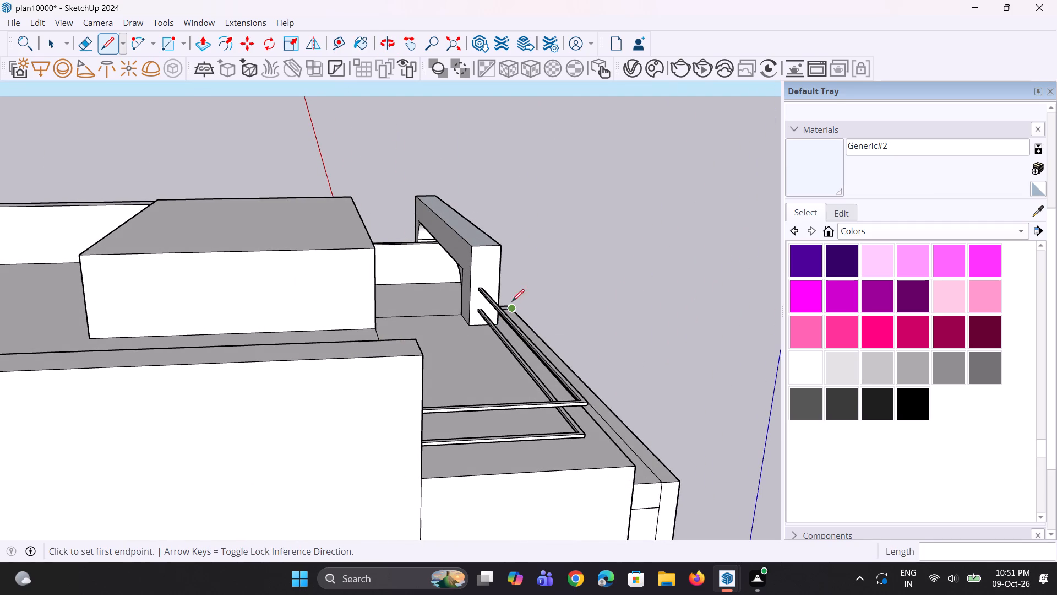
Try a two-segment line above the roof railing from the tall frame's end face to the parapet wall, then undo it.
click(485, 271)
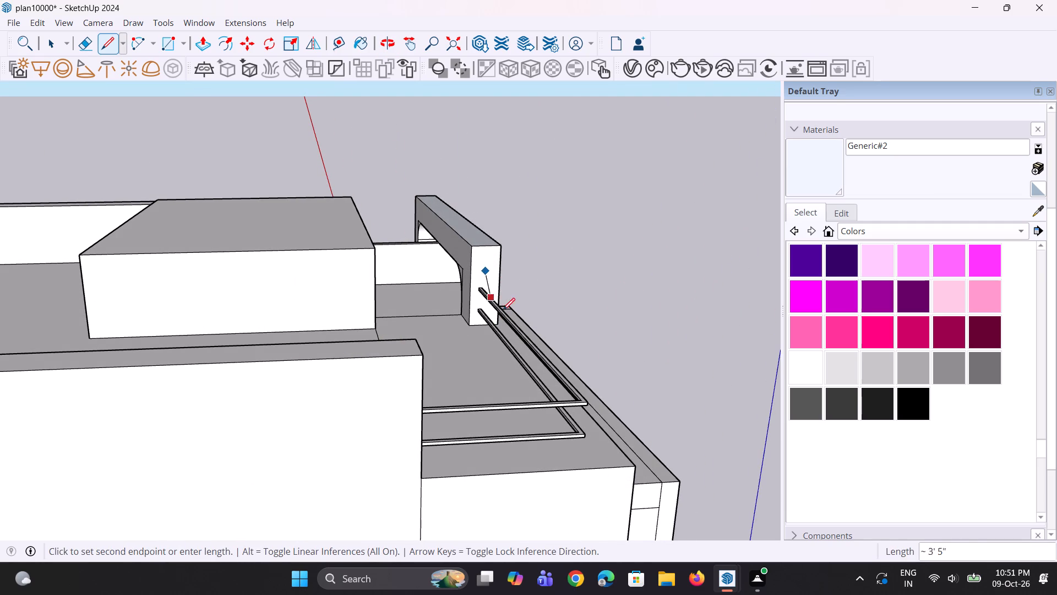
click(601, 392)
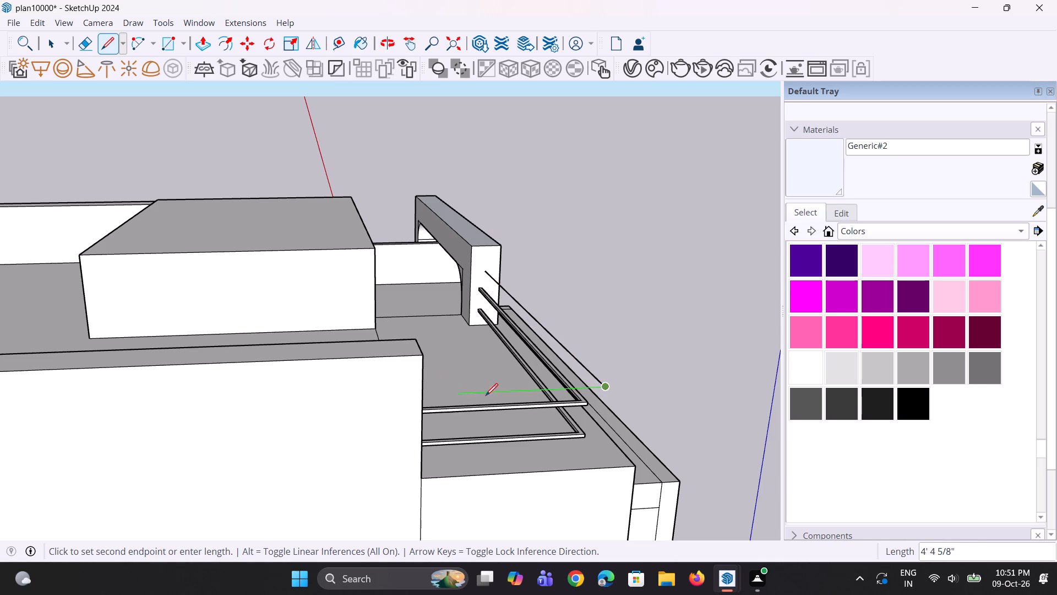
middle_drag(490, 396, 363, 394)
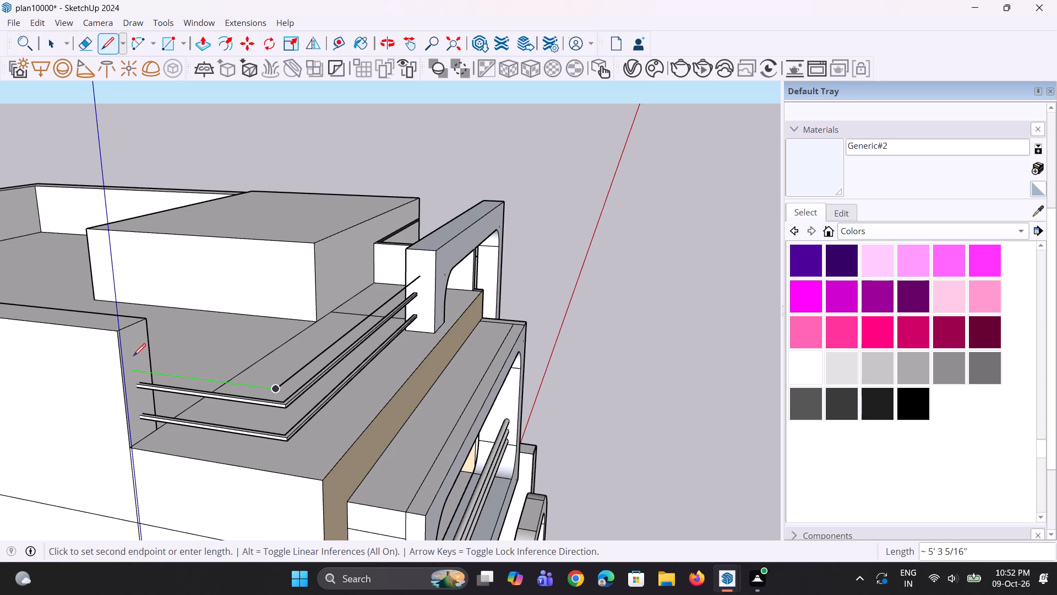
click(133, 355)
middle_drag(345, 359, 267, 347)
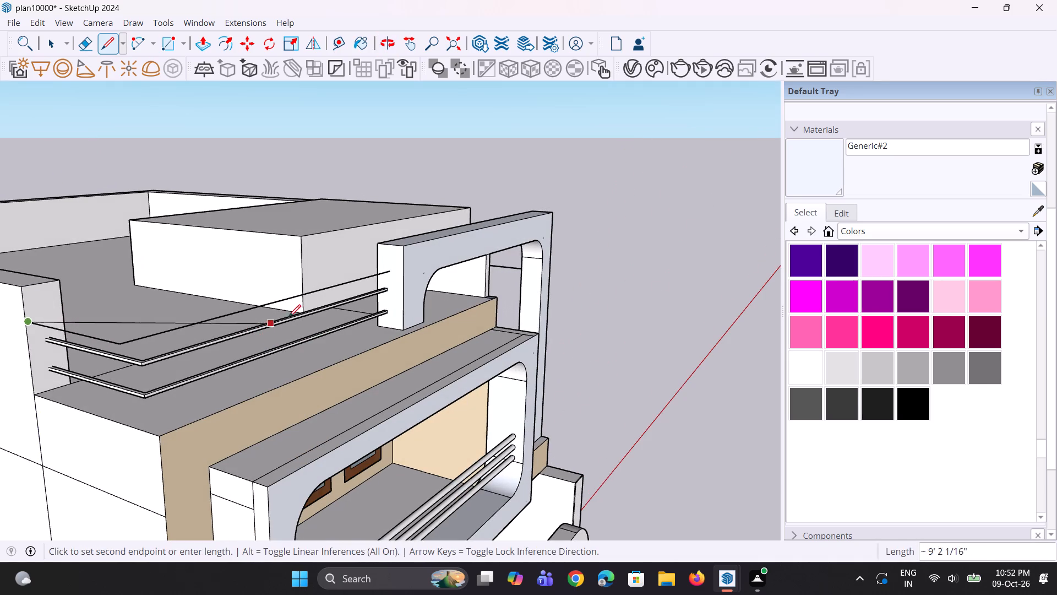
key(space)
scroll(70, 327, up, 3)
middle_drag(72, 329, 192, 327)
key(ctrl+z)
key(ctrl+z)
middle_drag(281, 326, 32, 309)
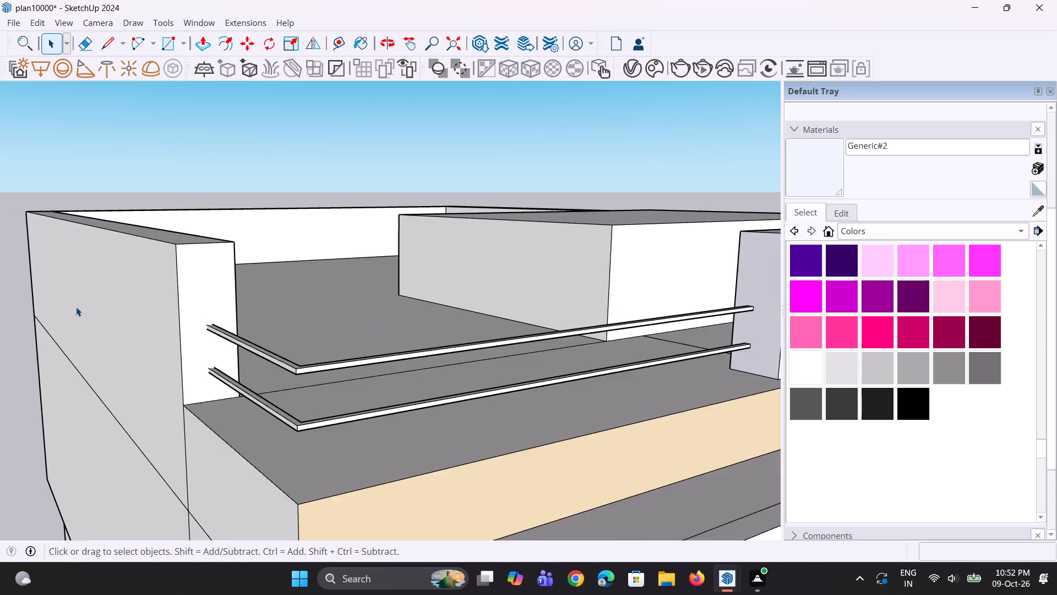
Examine the painted house from the roof terrace down to the gates and as a whole.
scroll(478, 328, down, 10)
middle_drag(506, 329, 464, 313)
scroll(582, 309, up, 5)
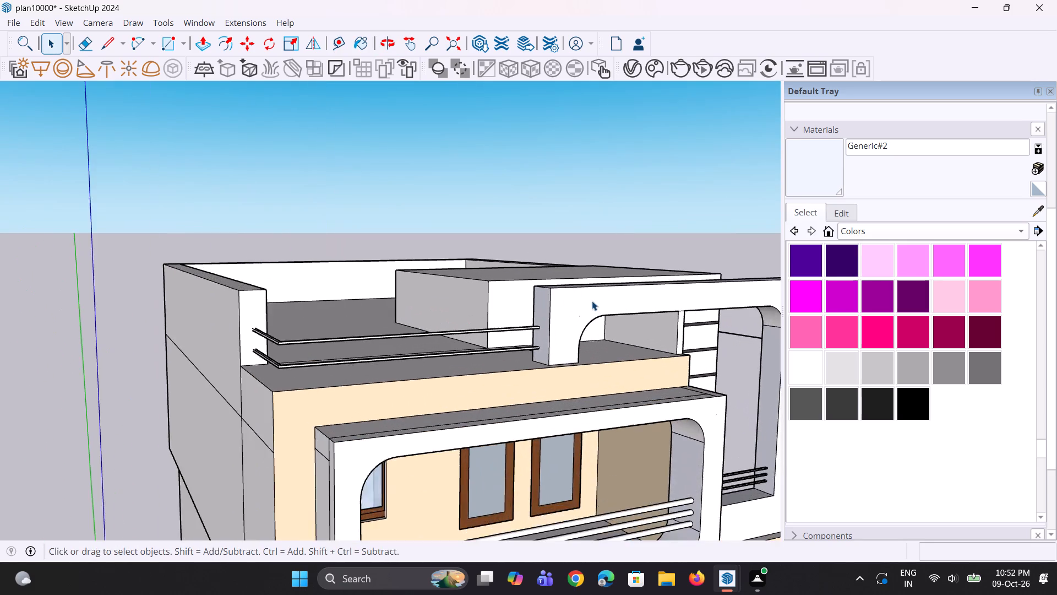
scroll(592, 301, up, 2)
scroll(592, 301, down, 4)
middle_drag(571, 285, 583, 301)
scroll(593, 301, up, 2)
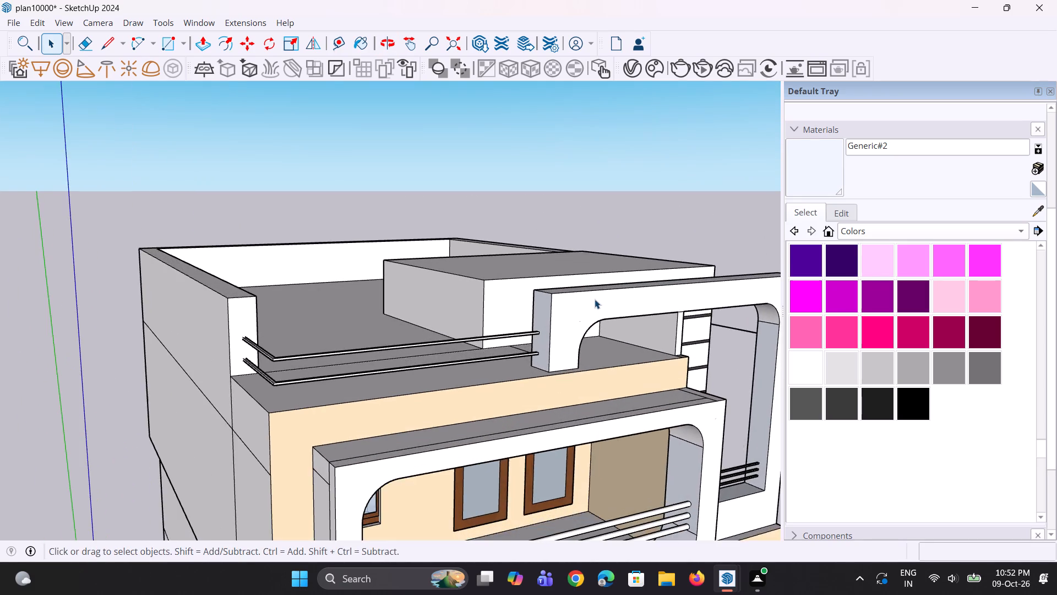
scroll(595, 299, up, 3)
middle_drag(595, 299, 544, 257)
scroll(501, 216, down, 9)
middle_drag(432, 252, 433, 284)
scroll(565, 452, up, 6)
middle_drag(566, 451, 538, 412)
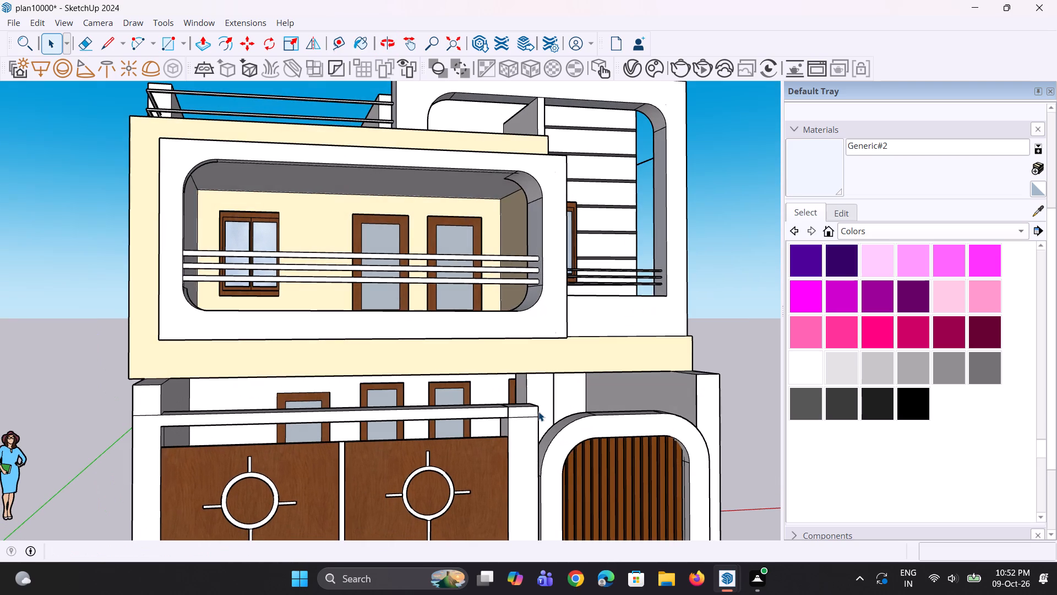
scroll(498, 406, down, 10)
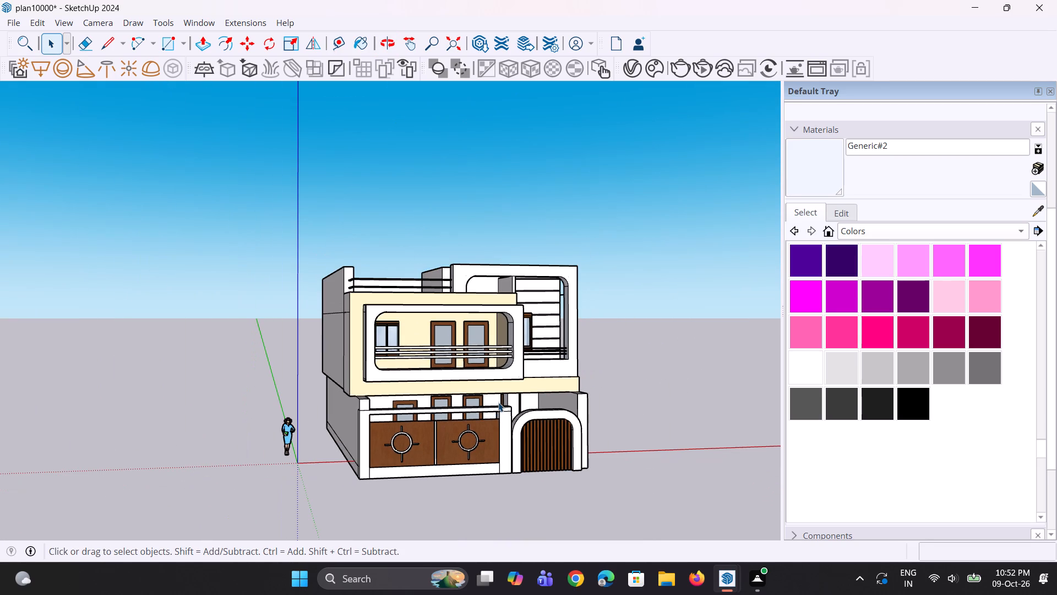
scroll(498, 402, down, 2)
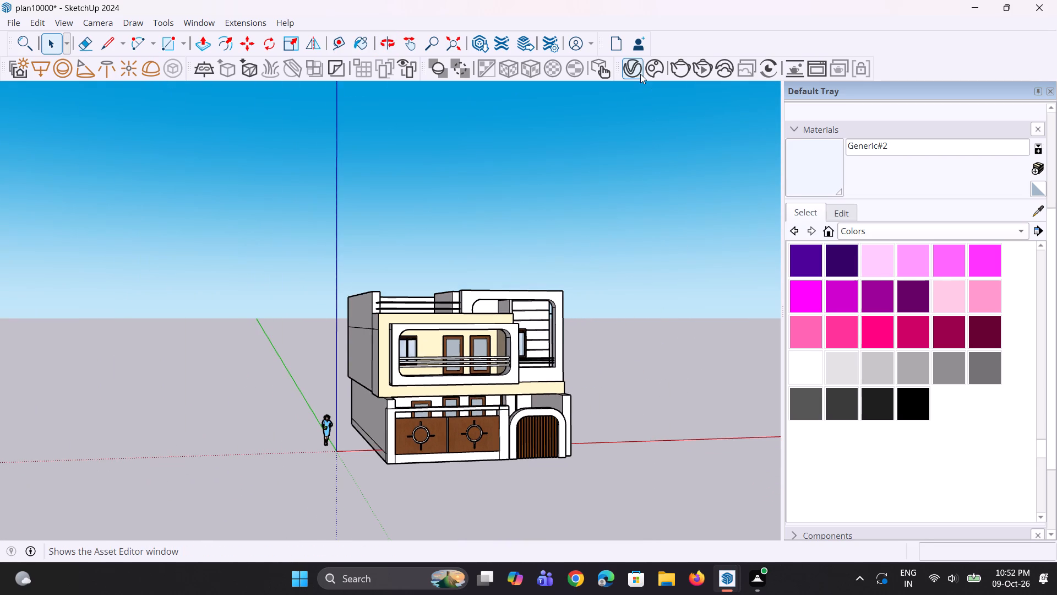
Create a fourth Generic V-Ray material in the Asset Editor.
click(640, 74)
right_click(434, 80)
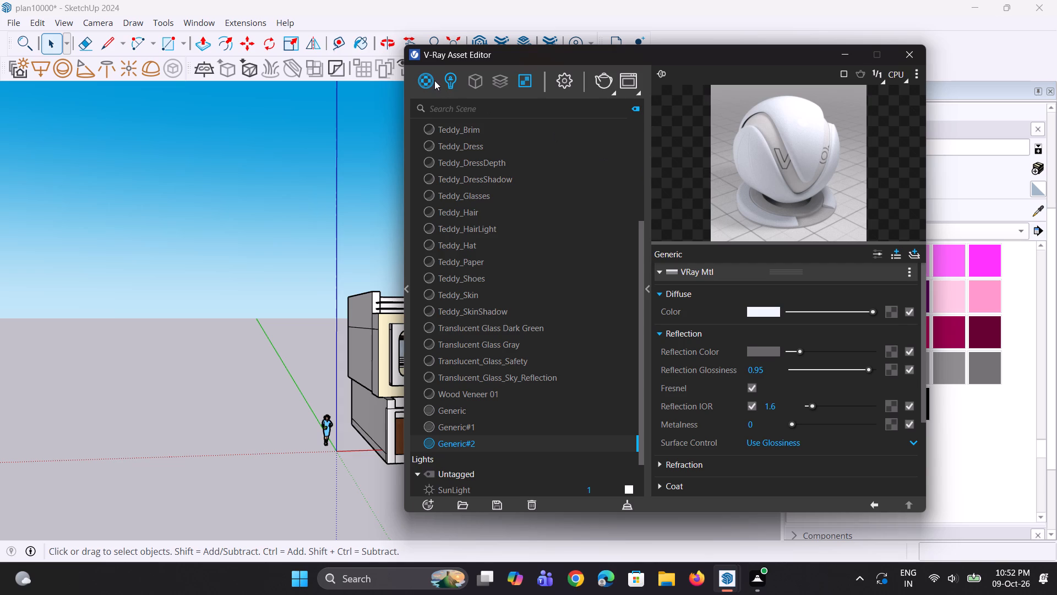
click(448, 105)
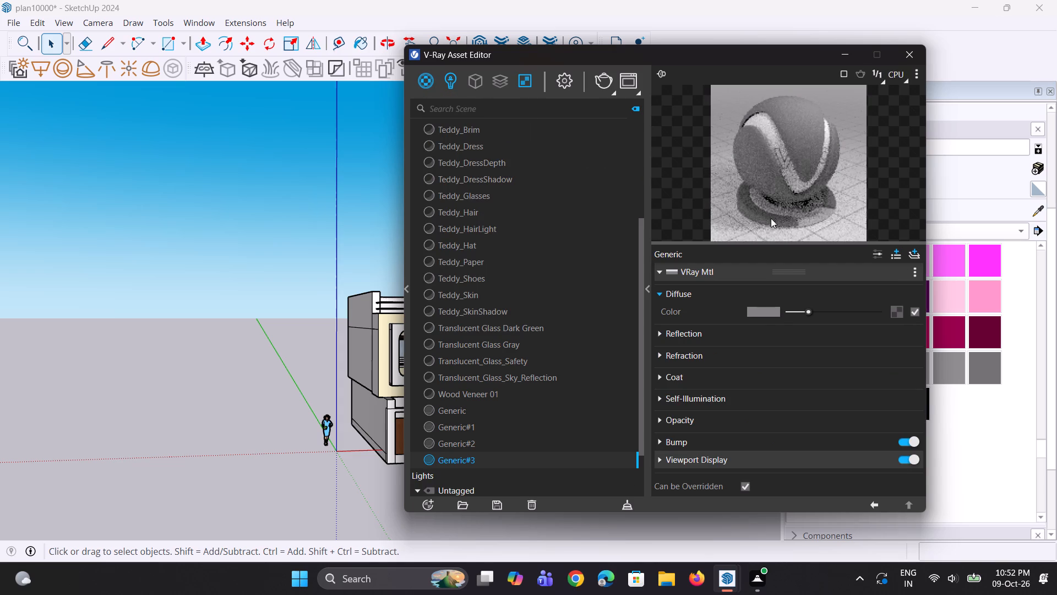
Set the diffuse colour of Generic#3 to light orange, RGB about 0.898, 0.652, 0.452.
click(775, 316)
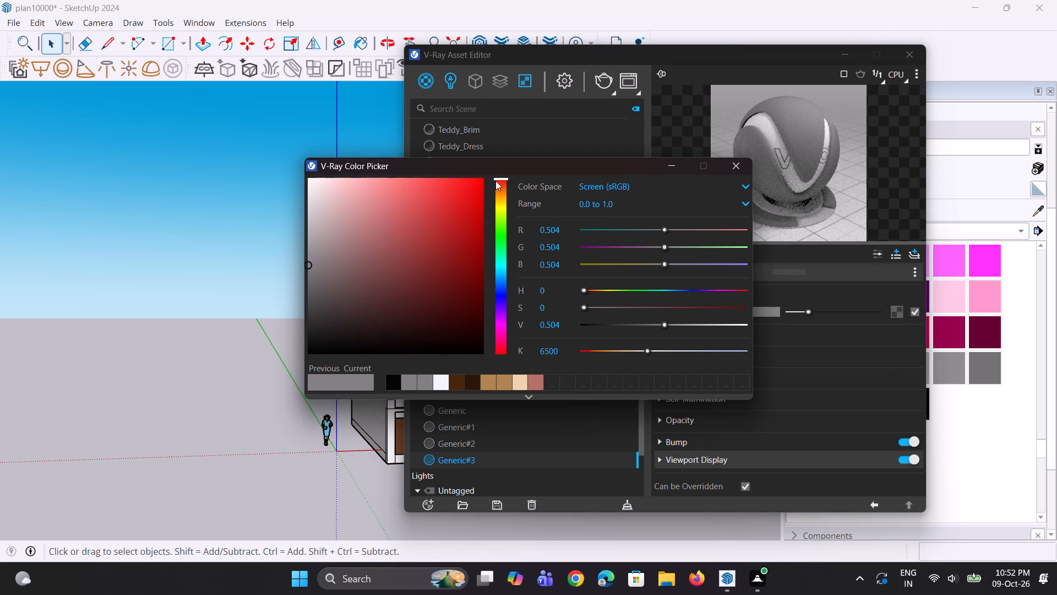
drag(497, 179, 503, 199)
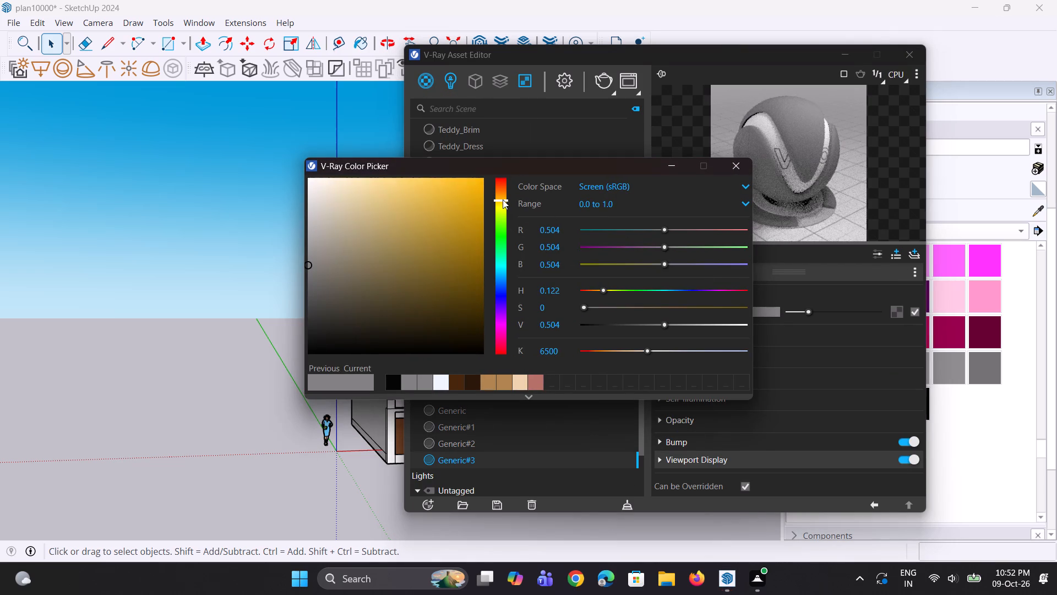
drag(503, 199, 502, 191)
drag(433, 196, 396, 196)
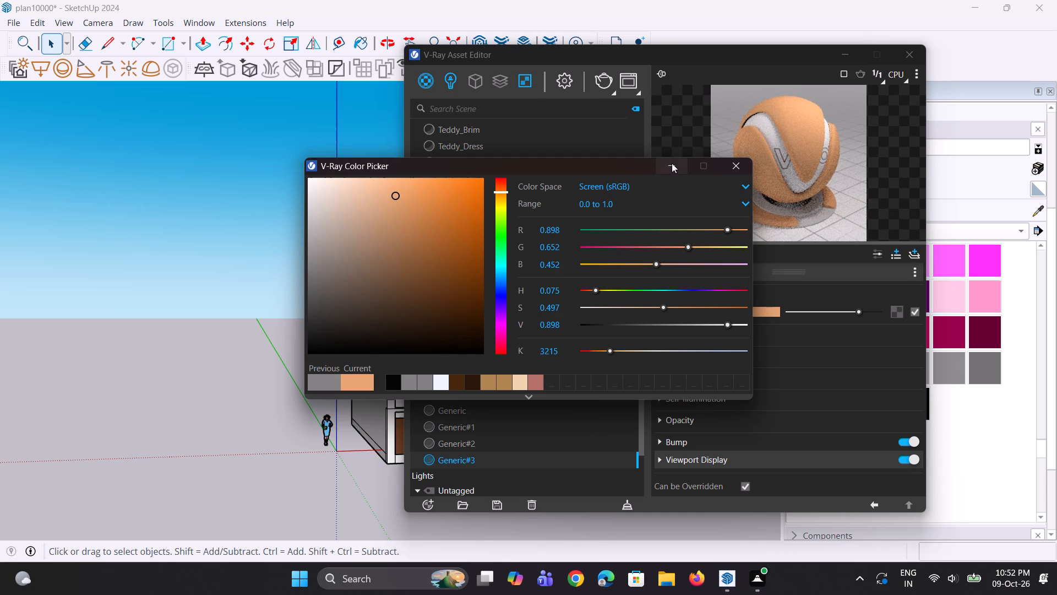
click(672, 163)
click(761, 312)
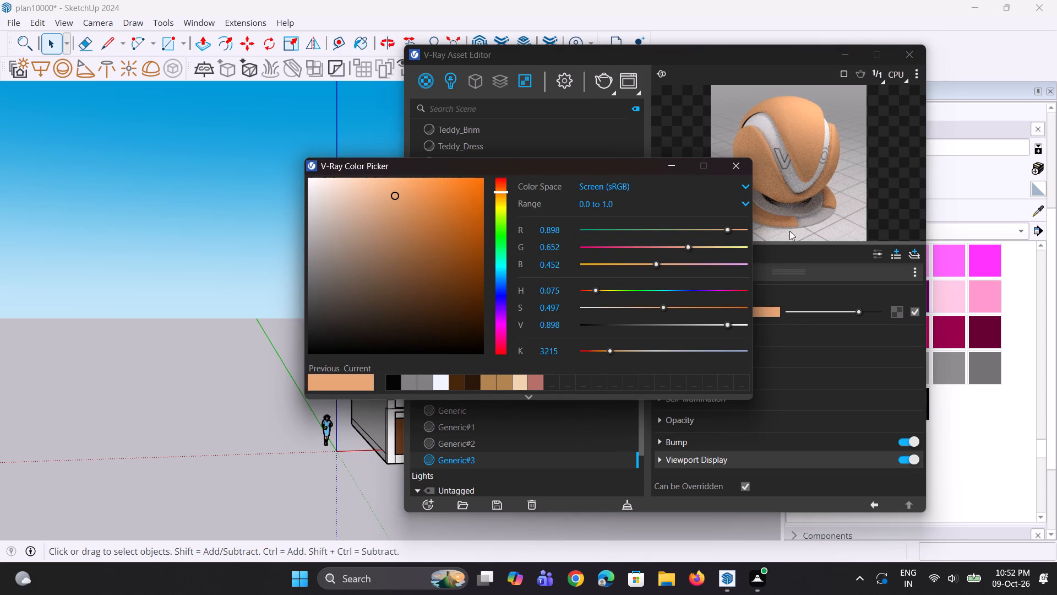
click(794, 228)
Give Generic#3 a grey reflection colour of about 0.48, reflection glossiness 0.95, and enable its Reflection IOR.
click(739, 334)
drag(786, 352, 787, 352)
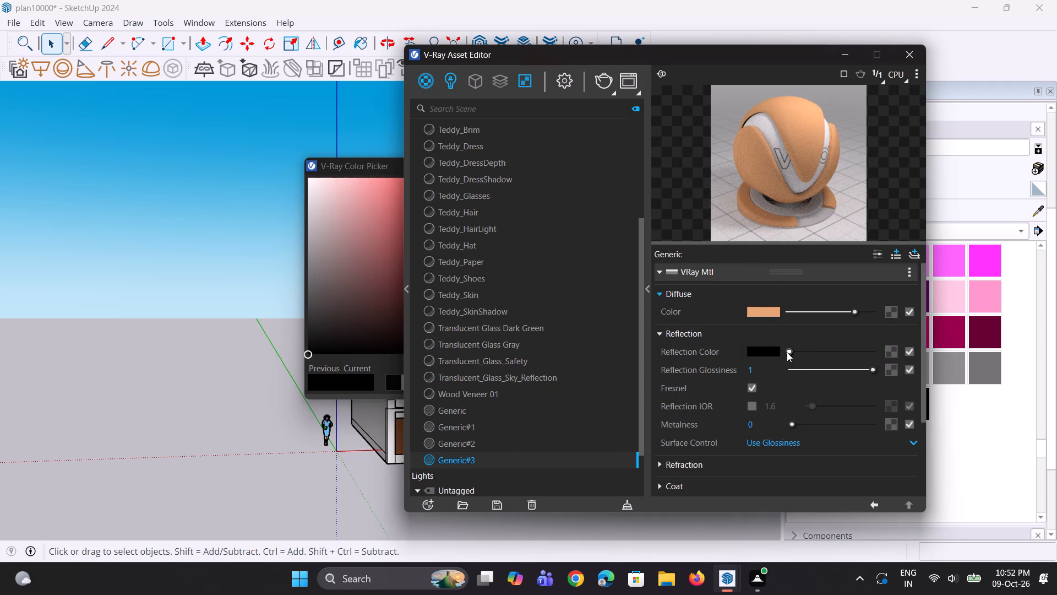
drag(787, 352, 799, 354)
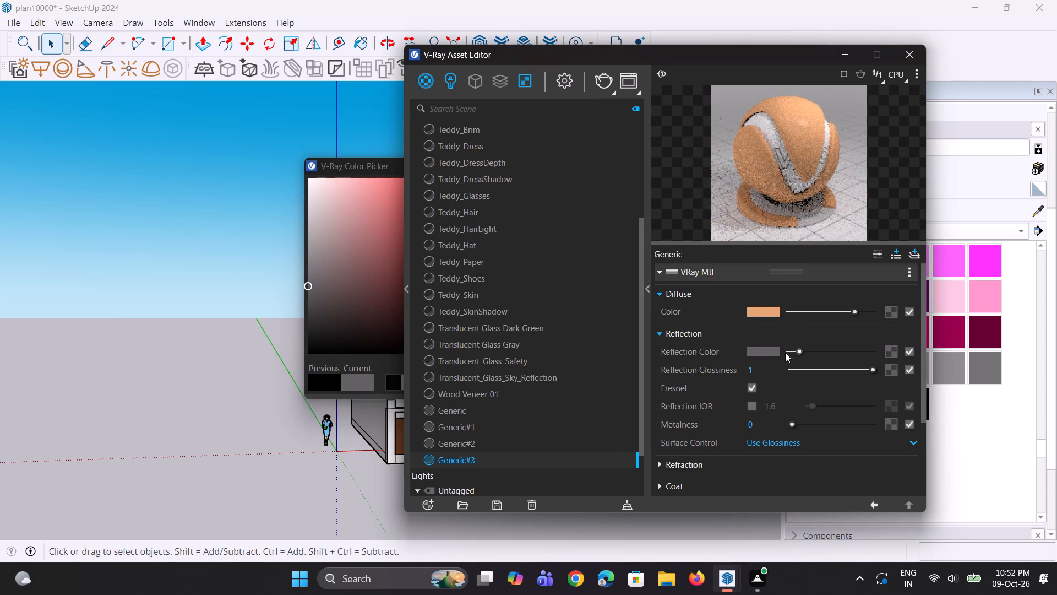
drag(773, 367, 720, 367)
key(0)
key(period)
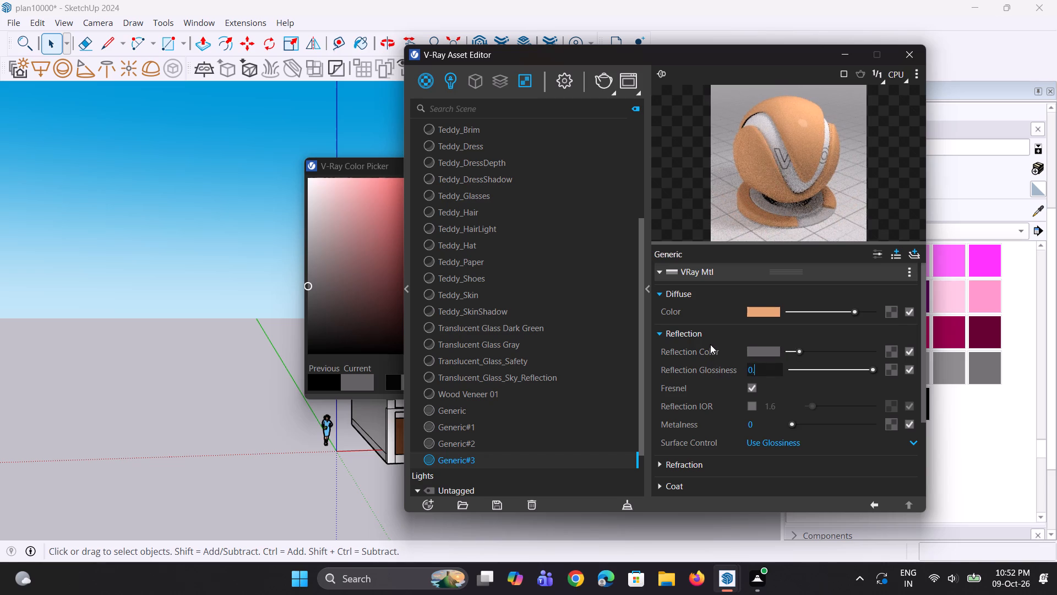
key(9)
key(5)
key(Return)
click(756, 402)
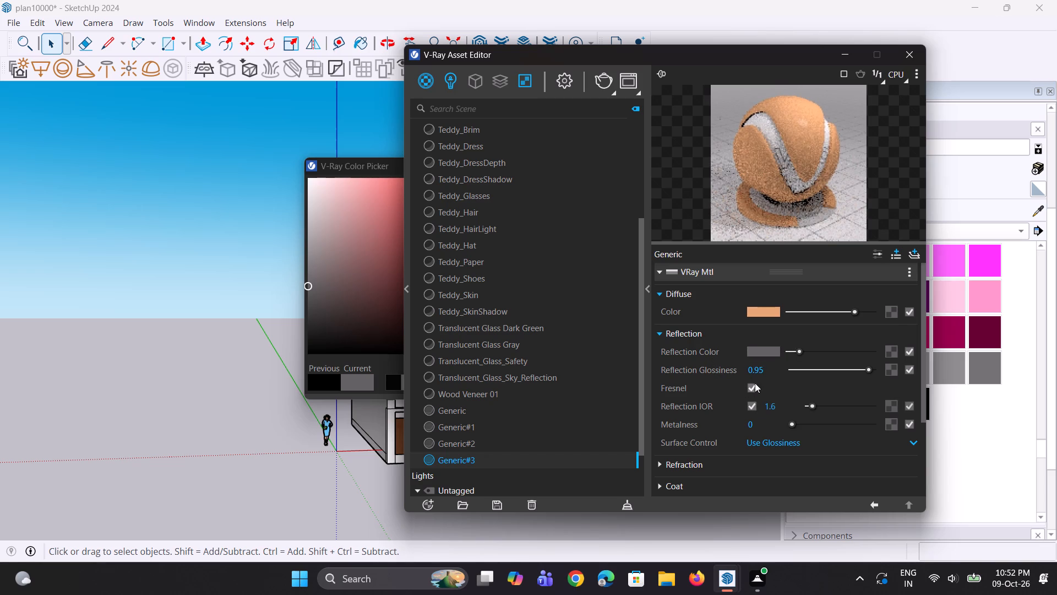
click(803, 350)
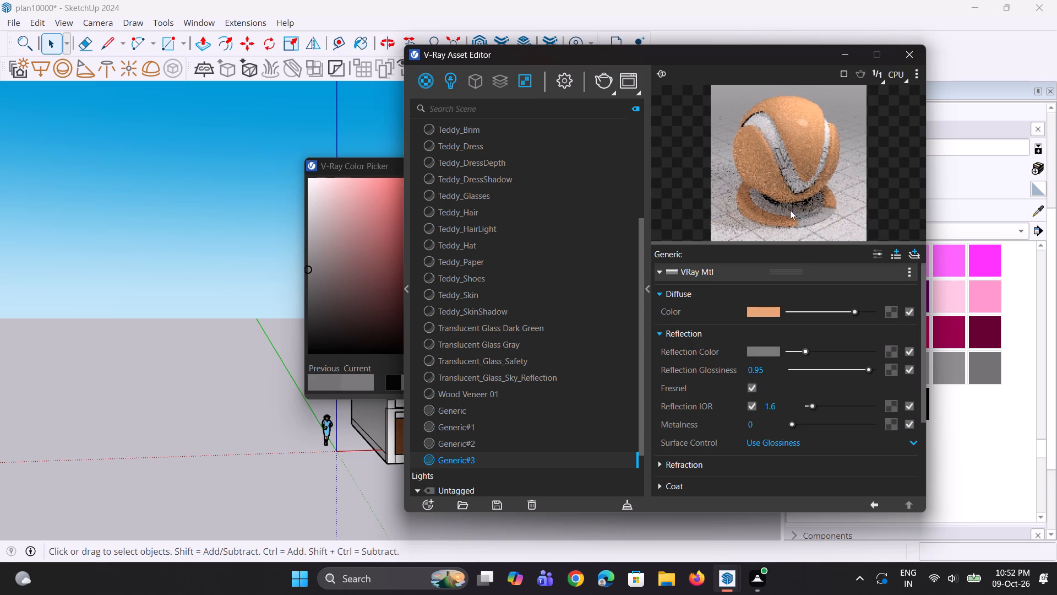
click(790, 176)
click(842, 57)
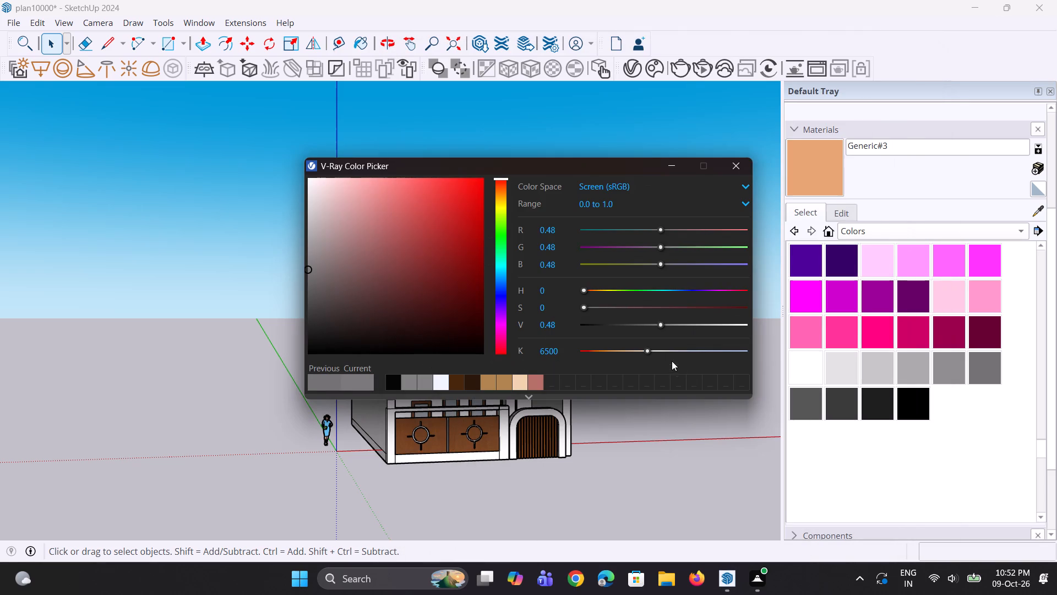
click(677, 166)
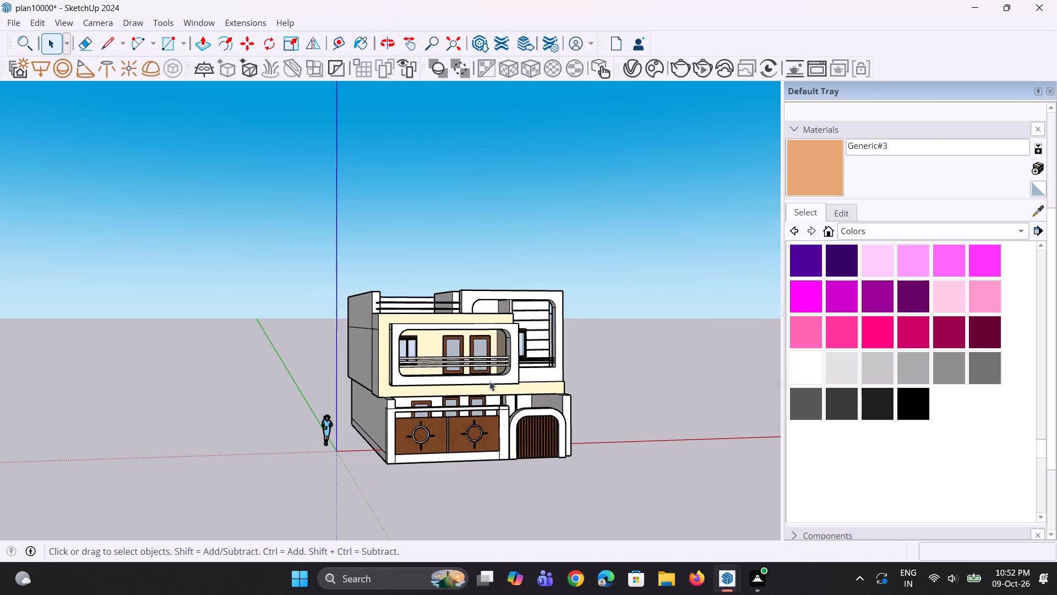
Paint the ground-floor front wall around the windows and its adjoining inner side wall behind the gates with Generic#3.
scroll(461, 396, up, 6)
middle_drag(486, 412, 490, 435)
click(843, 155)
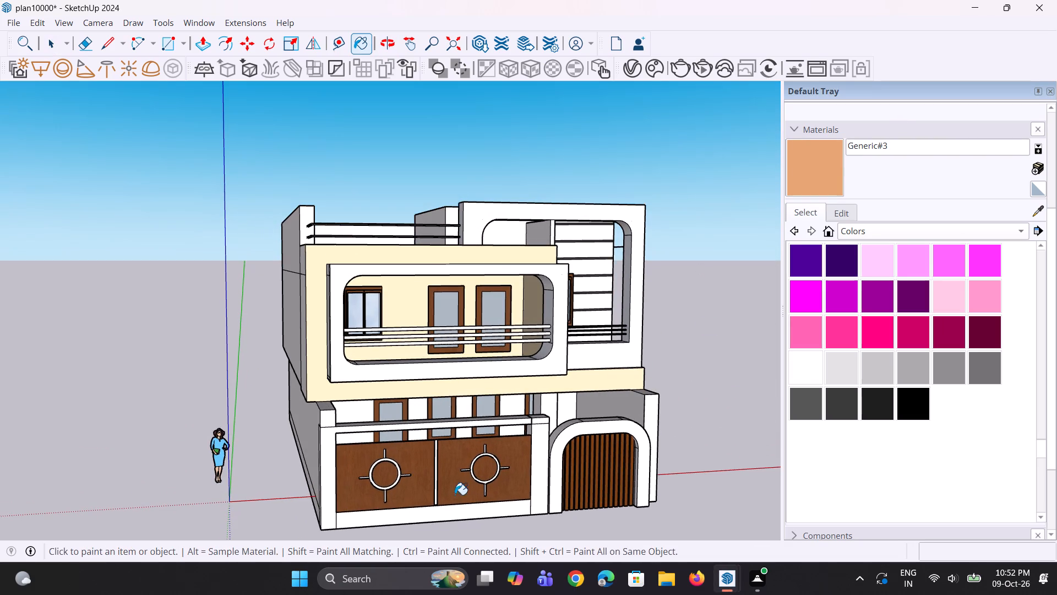
scroll(408, 495, up, 6)
click(416, 396)
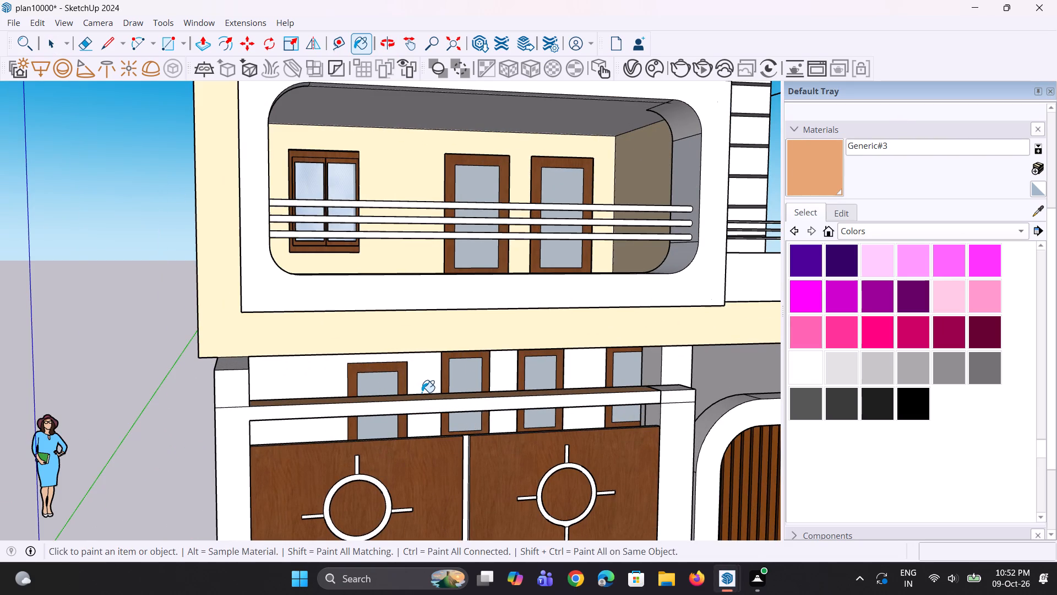
key(ctrl+z)
click(426, 380)
middle_drag(450, 380, 364, 416)
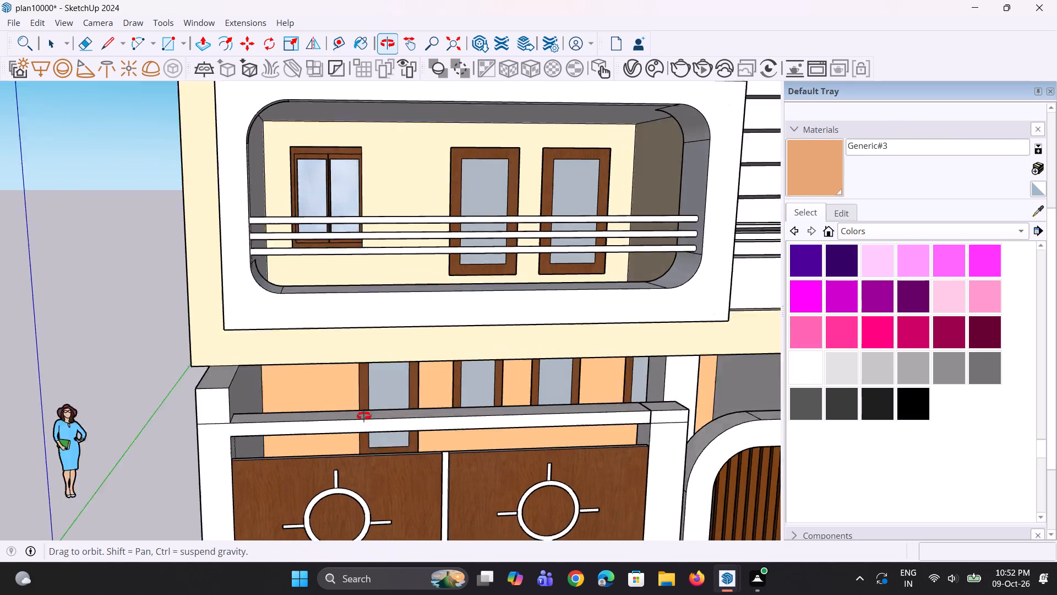
middle_drag(364, 416, 296, 416)
click(291, 395)
scroll(349, 400, down, 5)
middle_drag(432, 405, 543, 393)
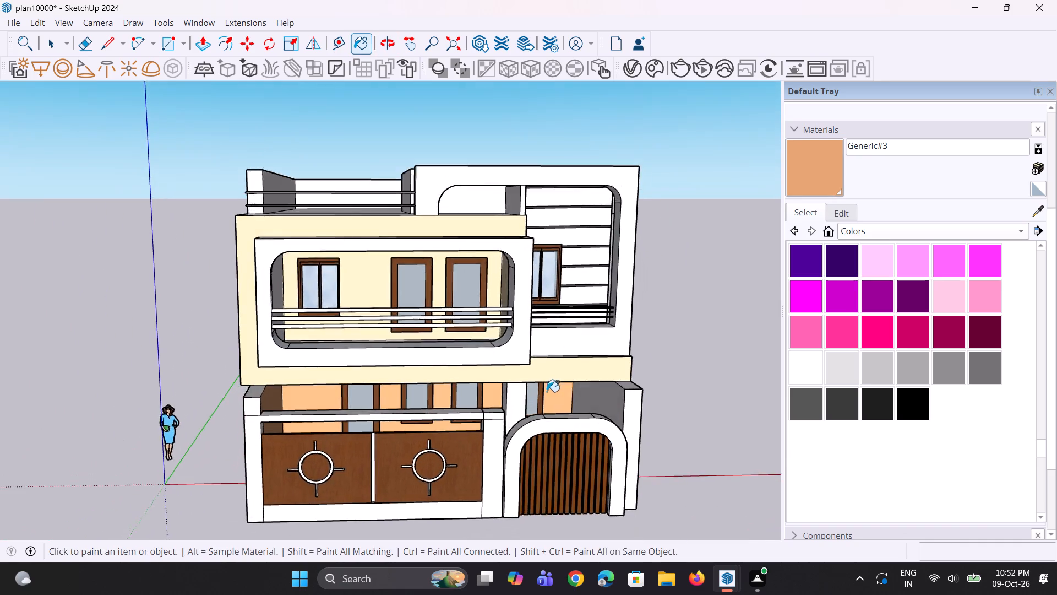
Paint the first-floor balcony's back wall around the doors and window with Generic#3.
scroll(547, 392, up, 3)
middle_drag(521, 395, 520, 383)
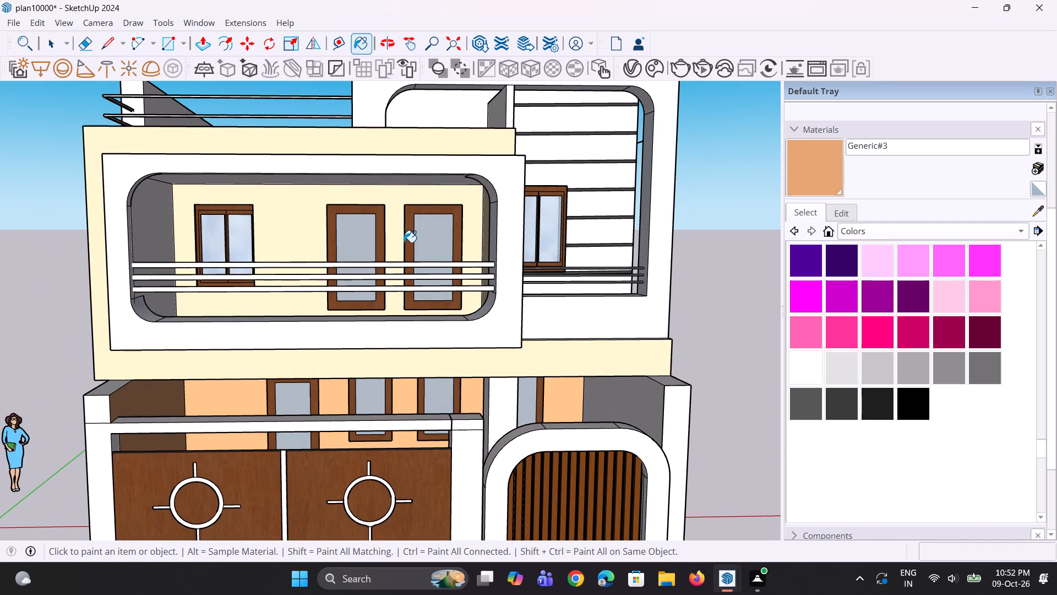
click(400, 237)
scroll(400, 238, down, 4)
middle_drag(403, 294, 415, 320)
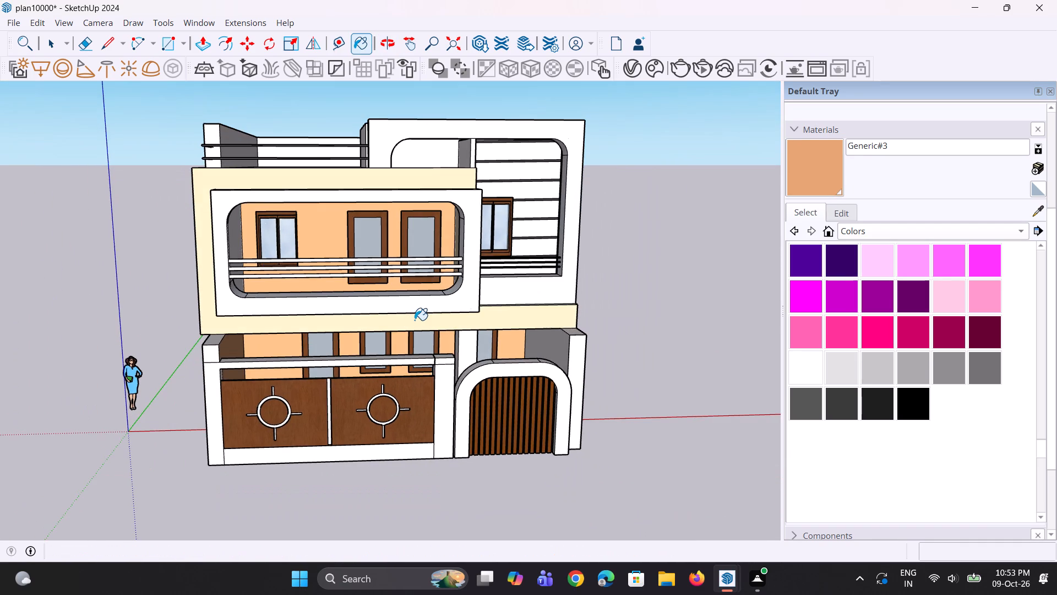
scroll(415, 320, down, 3)
middle_drag(415, 320, 396, 313)
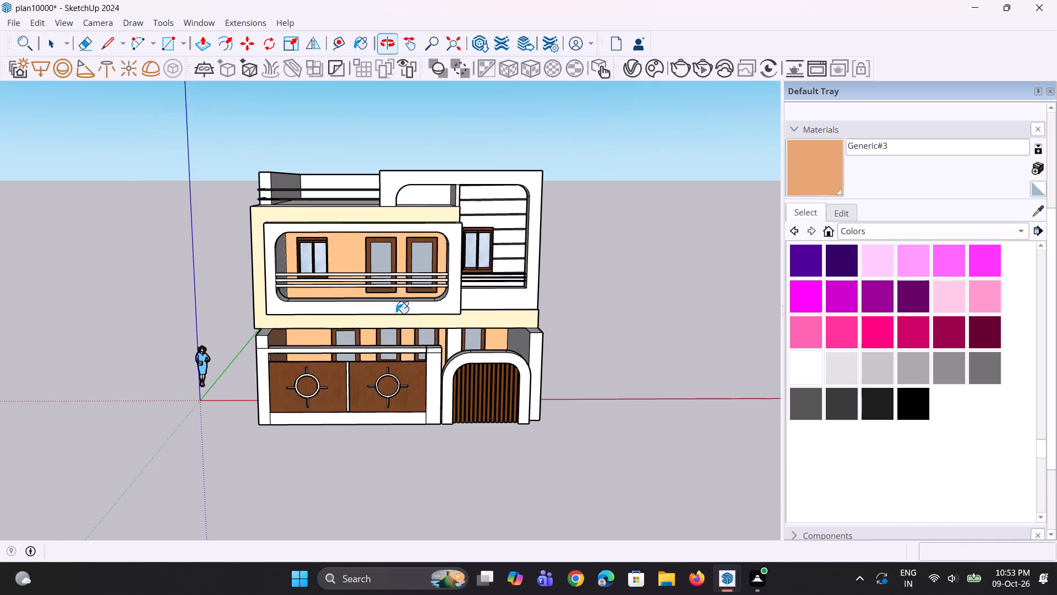
Paint the inner face of the side wall behind the arched gate with Generic#3.
scroll(458, 380, up, 2)
click(528, 339)
middle_drag(527, 344, 452, 363)
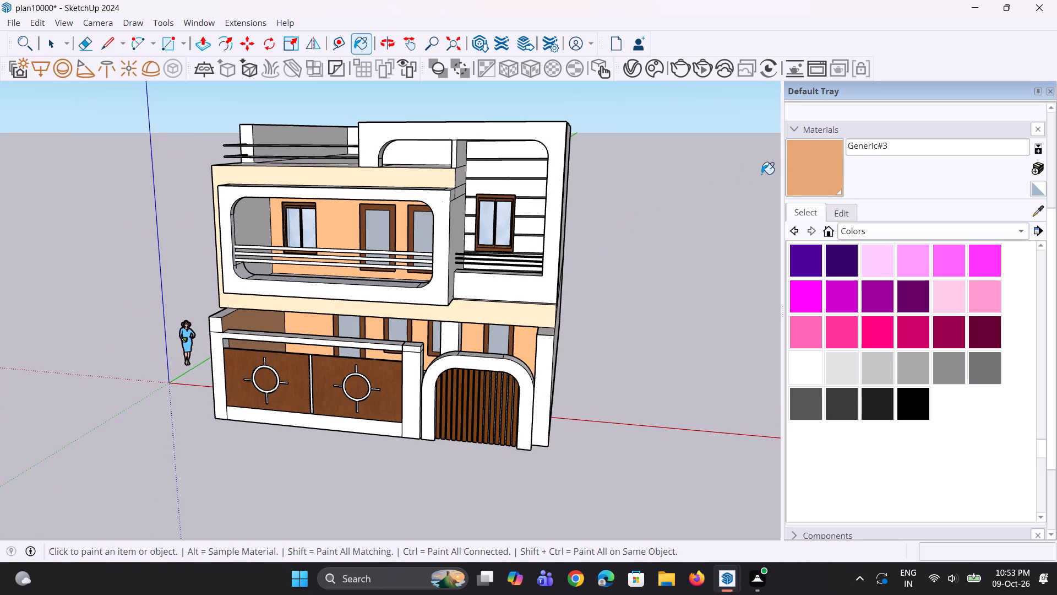
Create a fifth Generic V-Ray material with a mid-grey diffuse colour of 0.504.
click(633, 73)
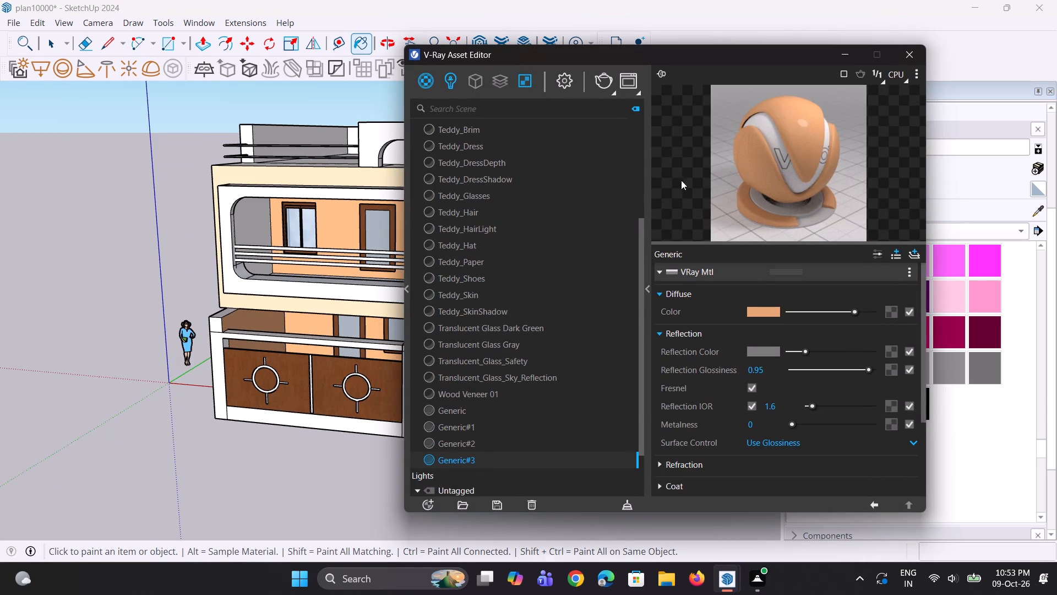
right_click(429, 79)
click(453, 107)
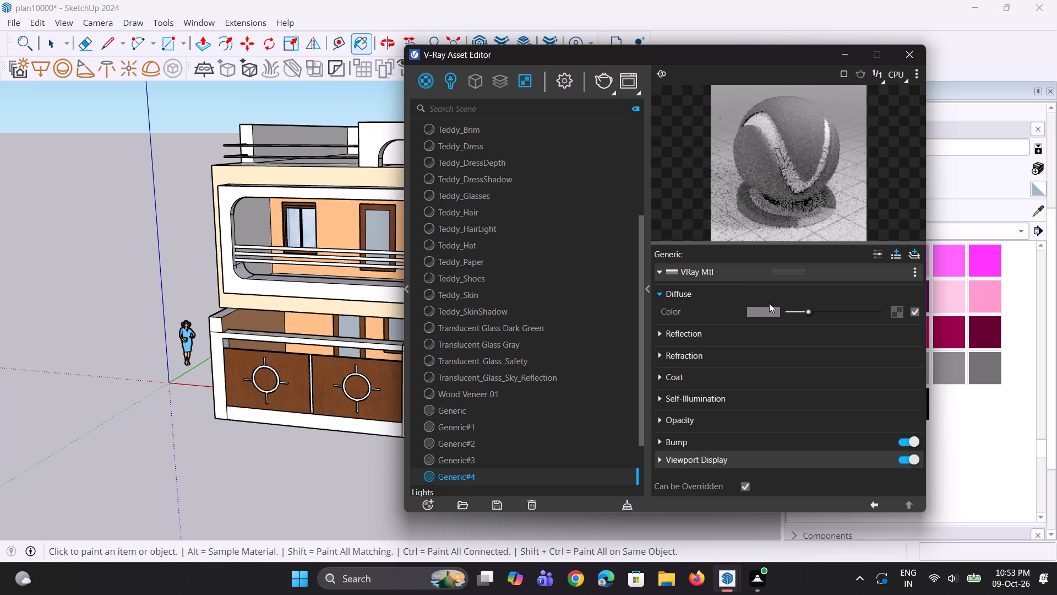
click(762, 312)
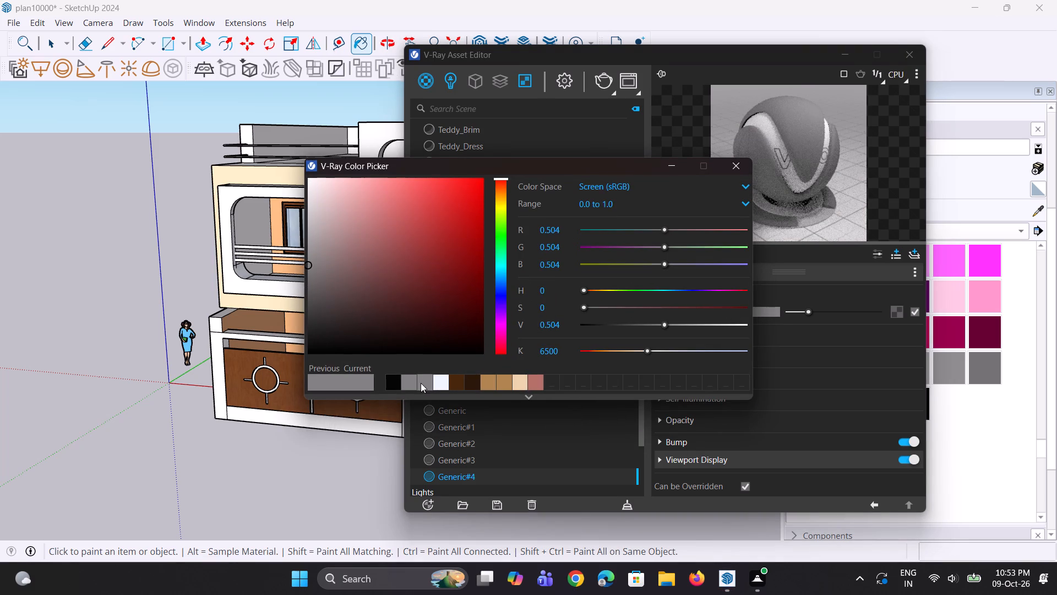
click(411, 383)
double_click(413, 383)
click(431, 384)
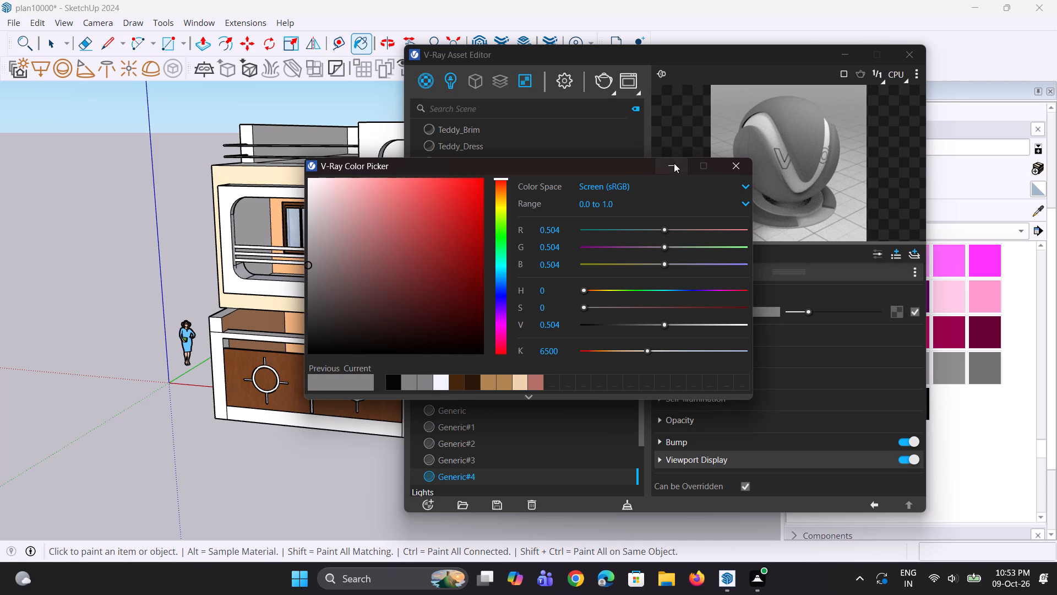
click(674, 163)
Give Generic#4 a mid-grey reflection colour and reflection glossiness 0.95, and enable its Reflection IOR.
drag(726, 339, 732, 342)
drag(799, 349, 804, 350)
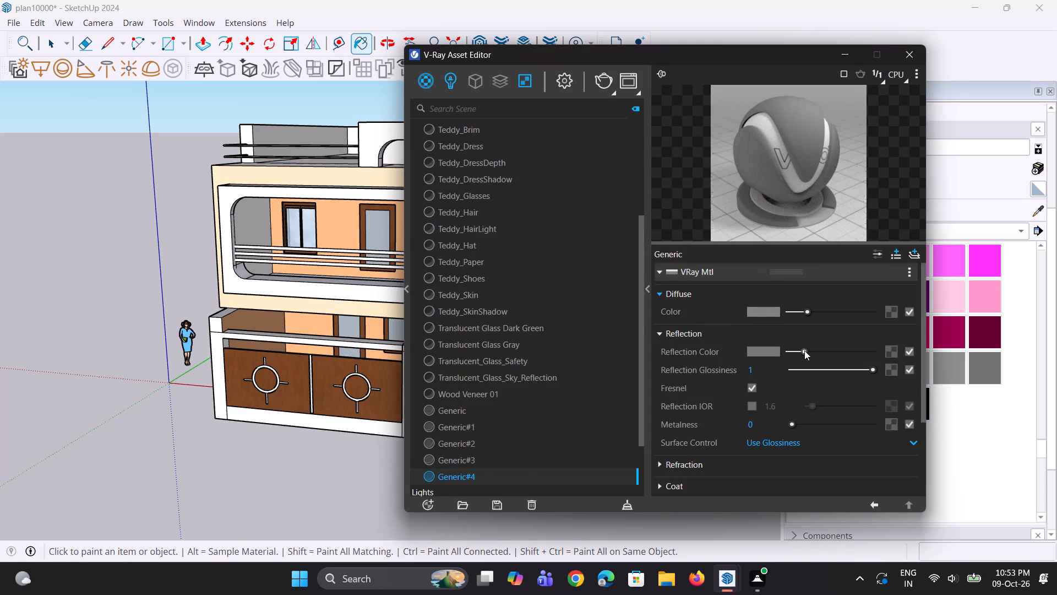
drag(804, 350, 807, 350)
drag(760, 369, 722, 369)
key(0)
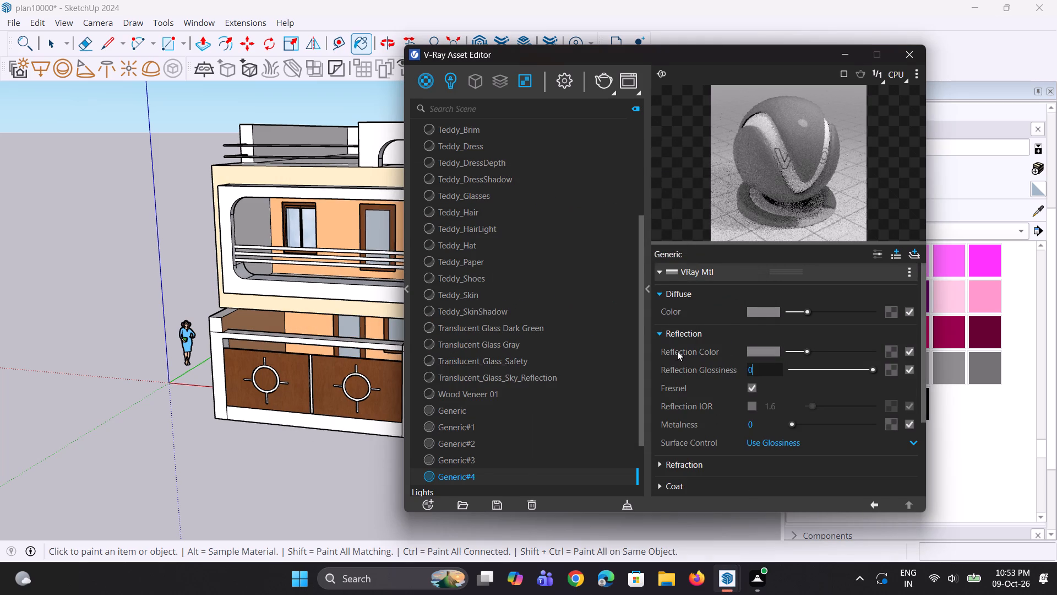
key(period)
key(9)
key(5)
key(Return)
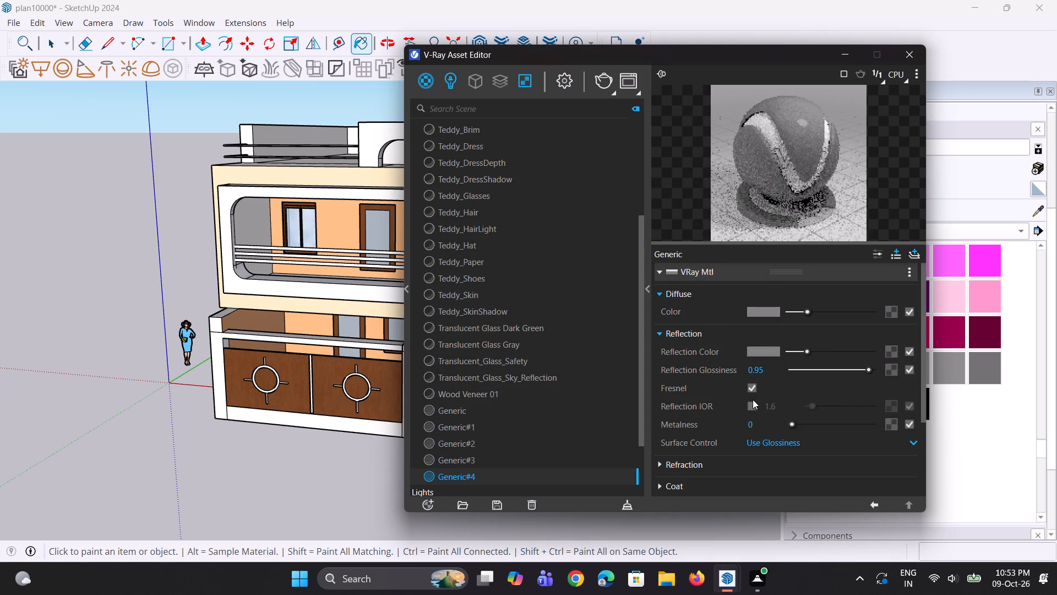
click(756, 406)
click(801, 137)
click(842, 52)
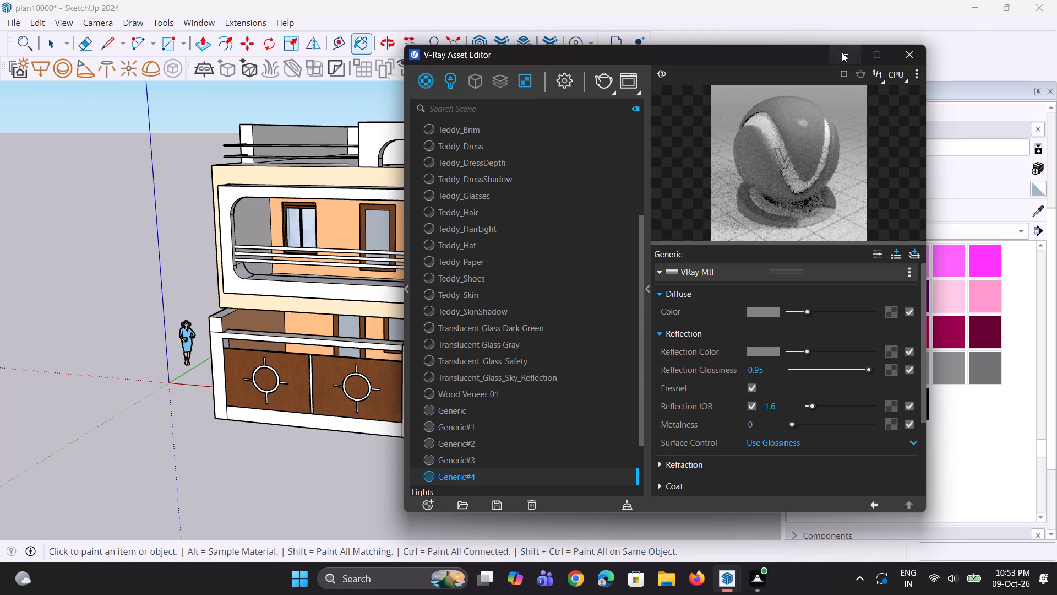
Paint the visible faces of the ground-floor column behind the gates with grey Generic#4.
scroll(427, 338, up, 5)
click(476, 340)
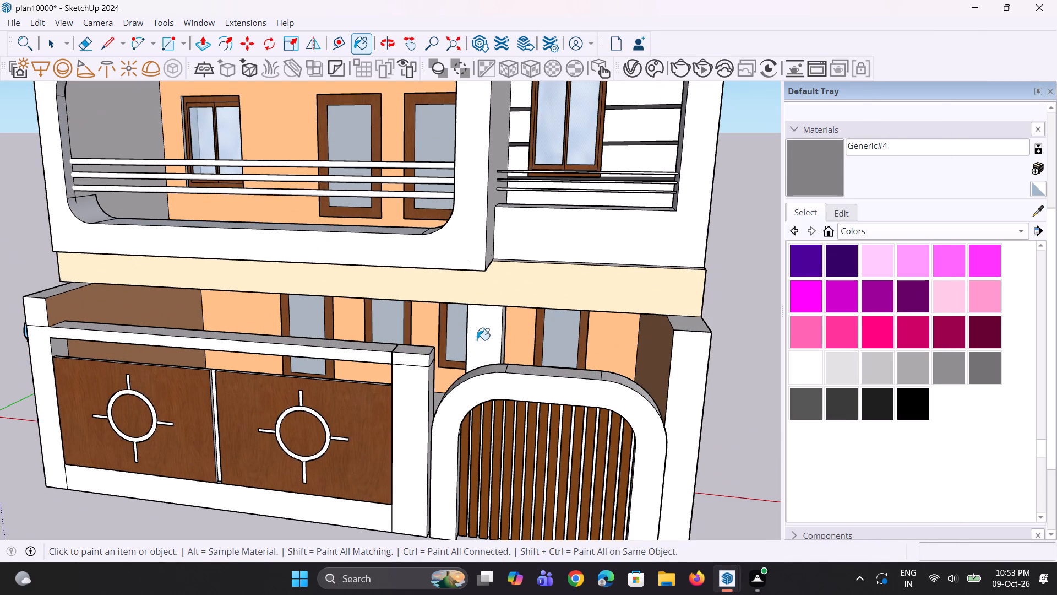
middle_drag(508, 342, 440, 339)
scroll(493, 347, up, 2)
click(493, 347)
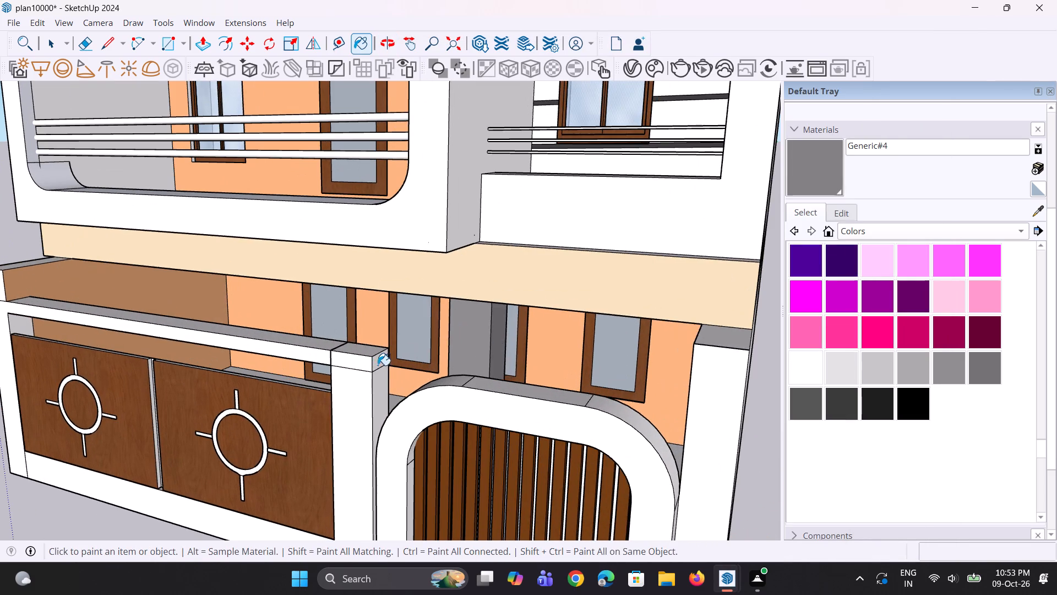
middle_drag(378, 365, 667, 371)
scroll(476, 320, up, 1)
click(458, 320)
Paint the grooved wall strips above and beside the upper-floor window inside the tall right-hand frame with grey Generic#4.
middle_drag(423, 358, 442, 363)
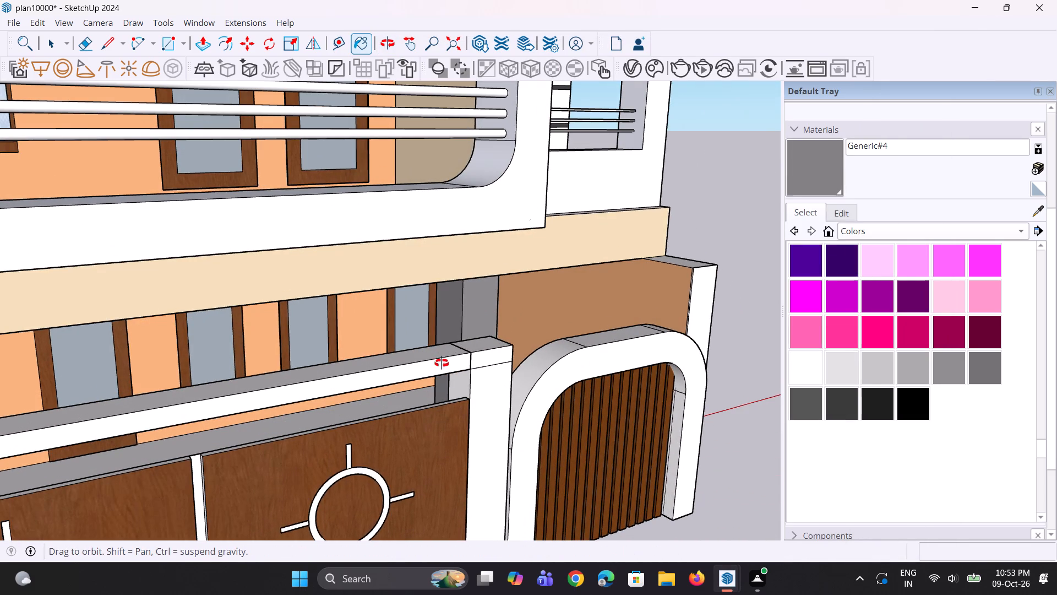
middle_drag(442, 363, 628, 340)
middle_drag(604, 336, 445, 358)
scroll(443, 358, down, 9)
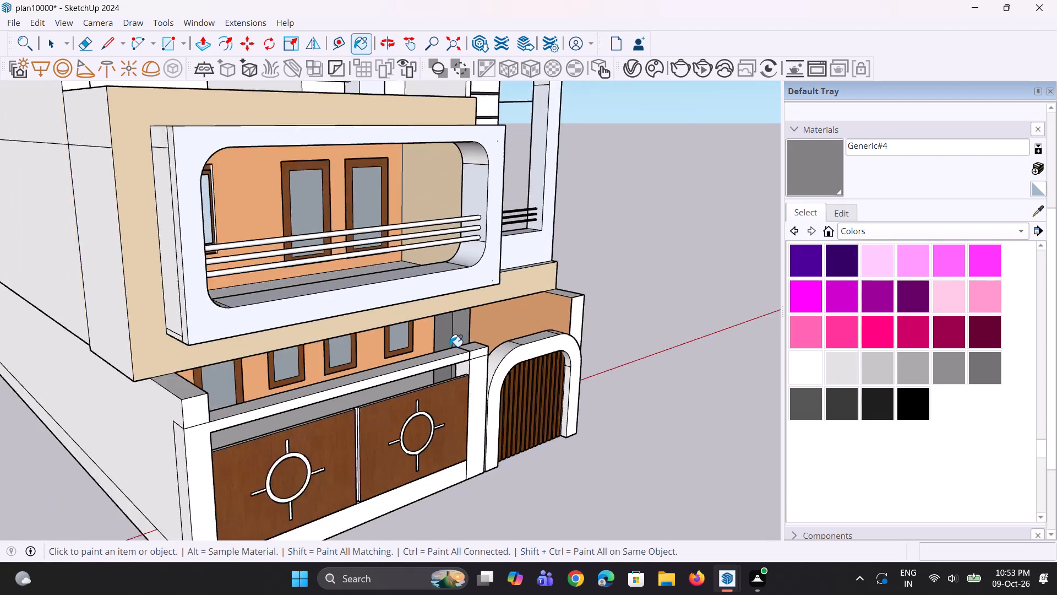
middle_drag(496, 340, 449, 334)
middle_drag(557, 257, 377, 284)
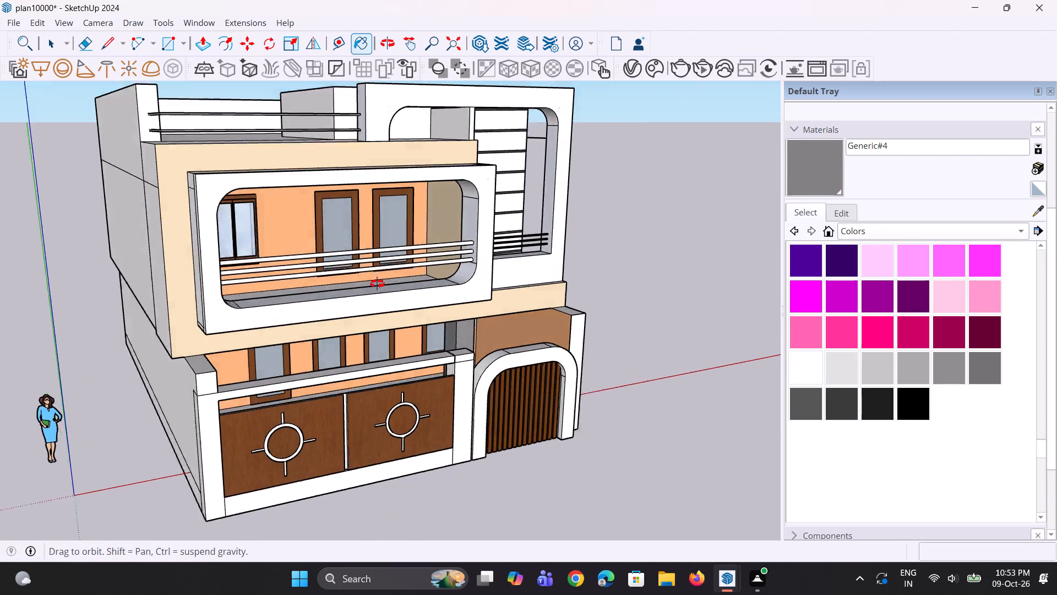
middle_drag(377, 284, 377, 282)
scroll(506, 177, up, 2)
click(534, 136)
middle_drag(542, 170, 546, 112)
click(546, 112)
click(547, 103)
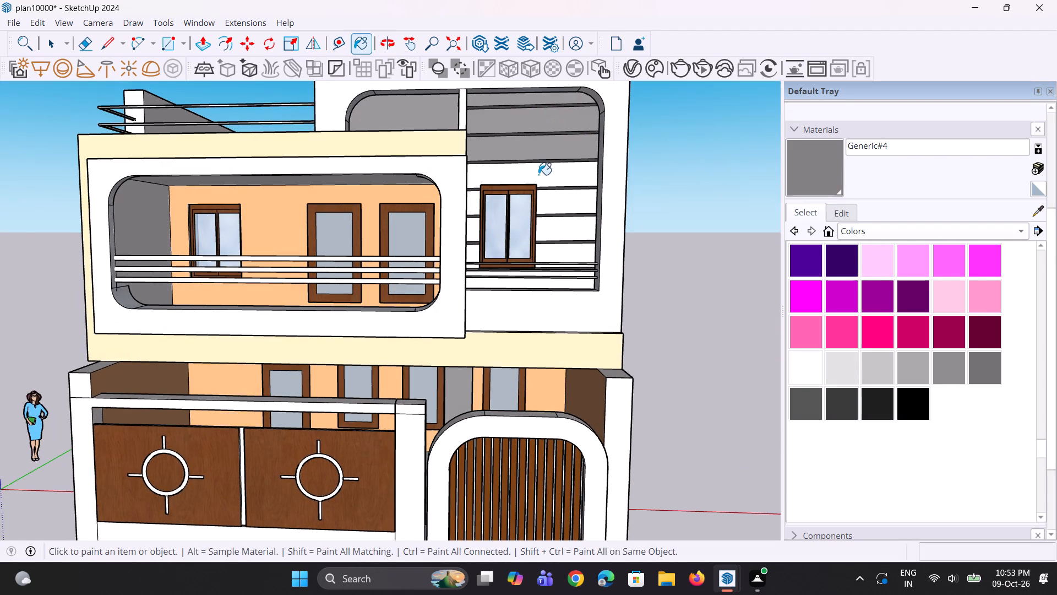
click(538, 178)
click(548, 206)
click(475, 210)
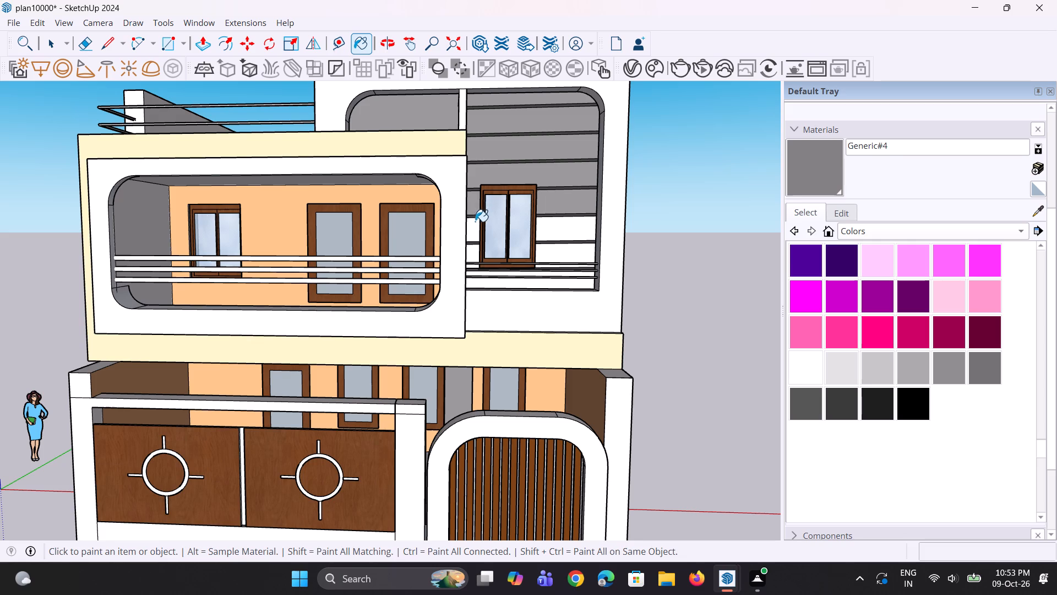
click(474, 234)
click(541, 234)
click(545, 258)
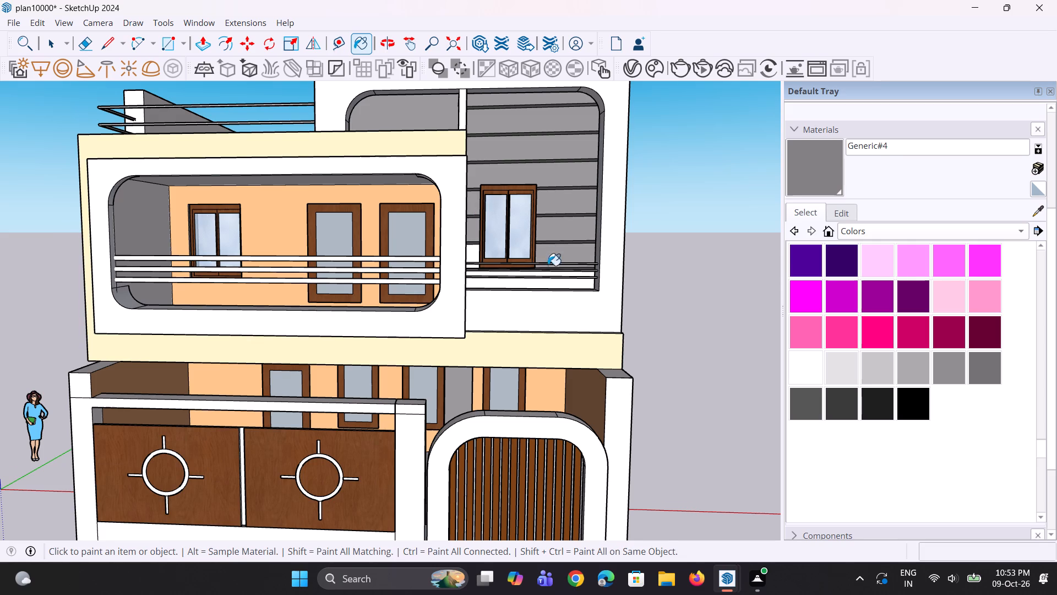
Paint the remaining wall strips beside and below that window, down to the balcony railing, with Generic#4.
middle_drag(548, 267, 536, 320)
scroll(507, 263, up, 3)
click(466, 245)
middle_drag(491, 266, 487, 310)
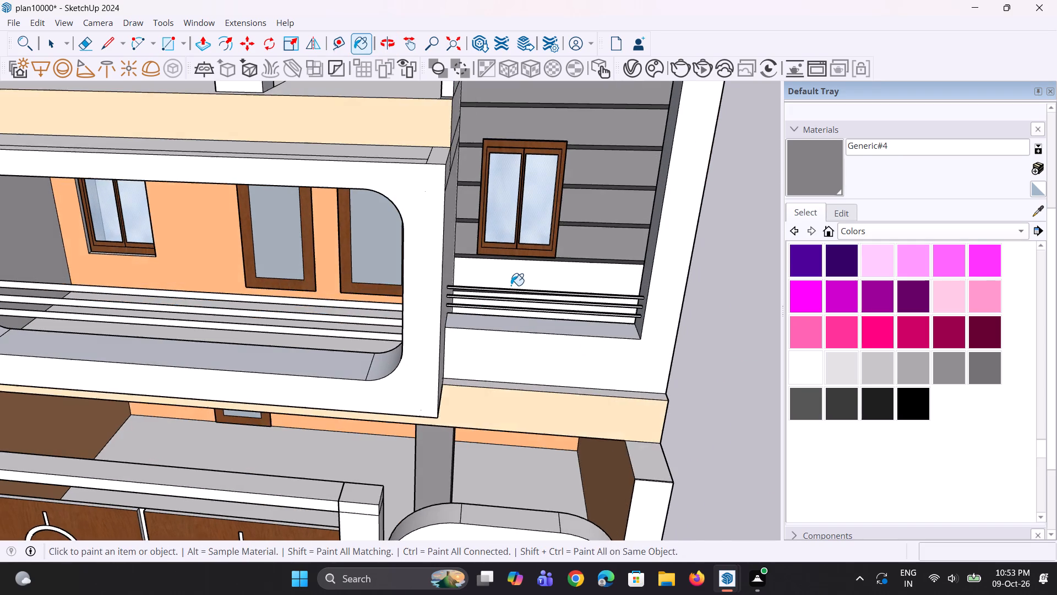
scroll(514, 282, up, 2)
middle_drag(526, 277, 494, 332)
click(526, 273)
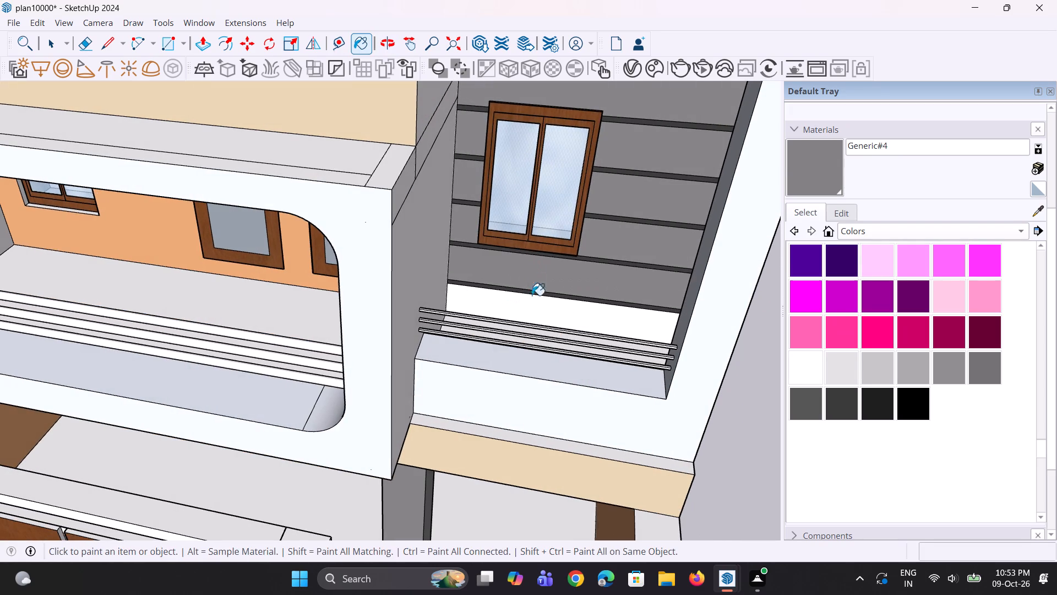
Examine the whole painted front facade from several distances and angles.
scroll(538, 296, down, 4)
middle_drag(558, 298, 551, 221)
scroll(551, 221, down, 7)
middle_drag(540, 229, 558, 193)
scroll(533, 198, up, 2)
middle_drag(483, 223, 497, 164)
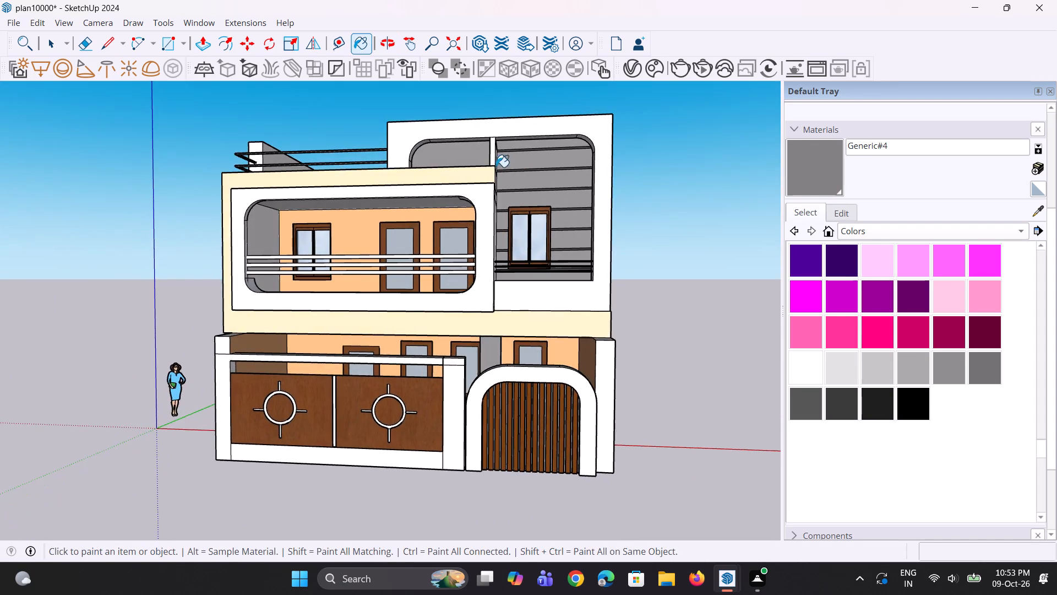
scroll(495, 171, down, 7)
middle_drag(474, 217, 488, 270)
scroll(481, 223, up, 3)
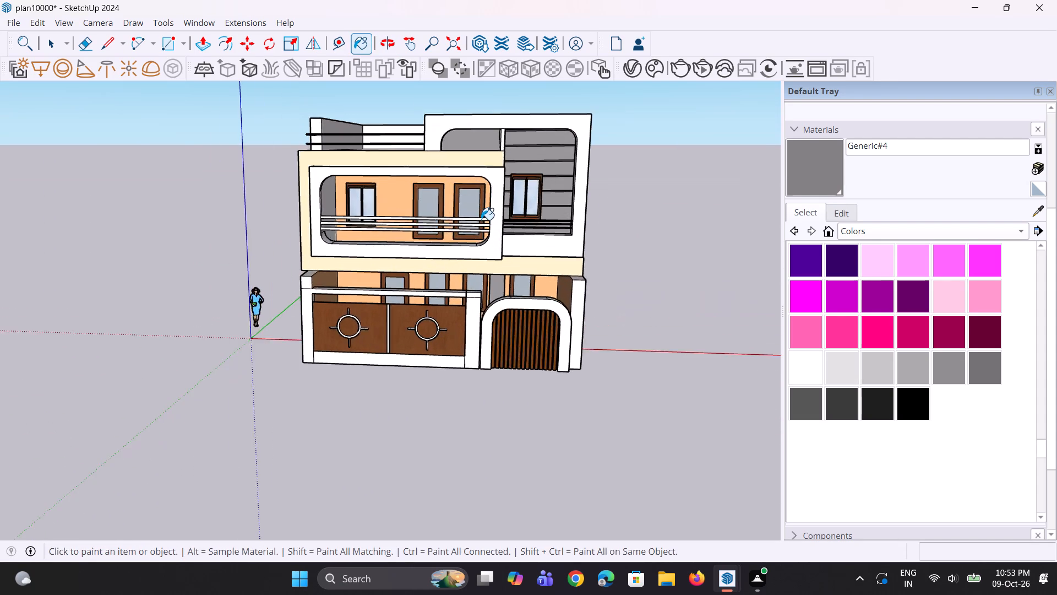
scroll(481, 220, up, 2)
key(space)
key(space)
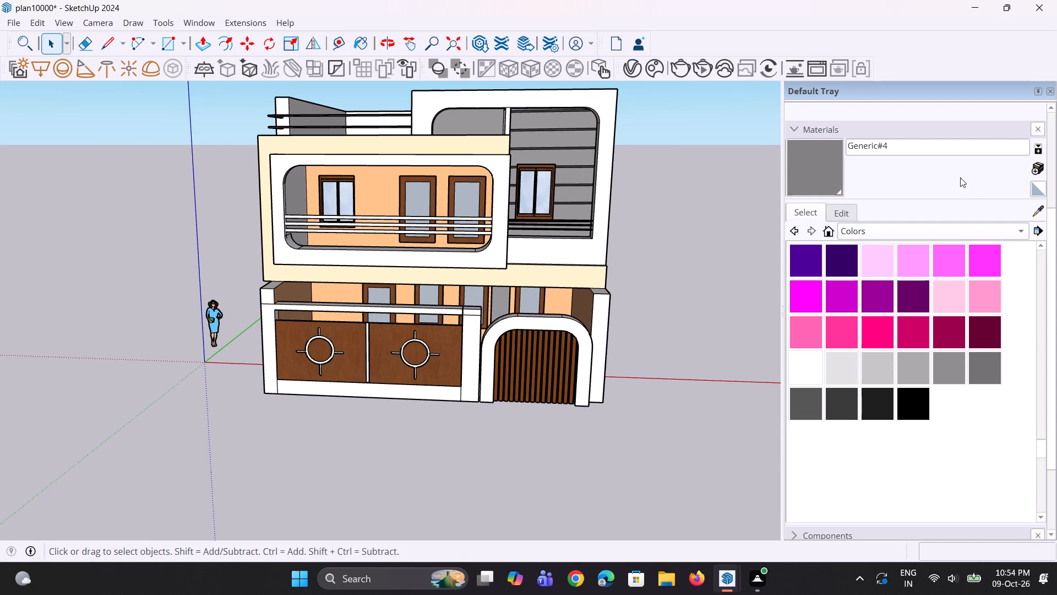
Sample the beige Generic#1 from the band around the first-floor balcony and set its colour saturation to 28.
click(1037, 215)
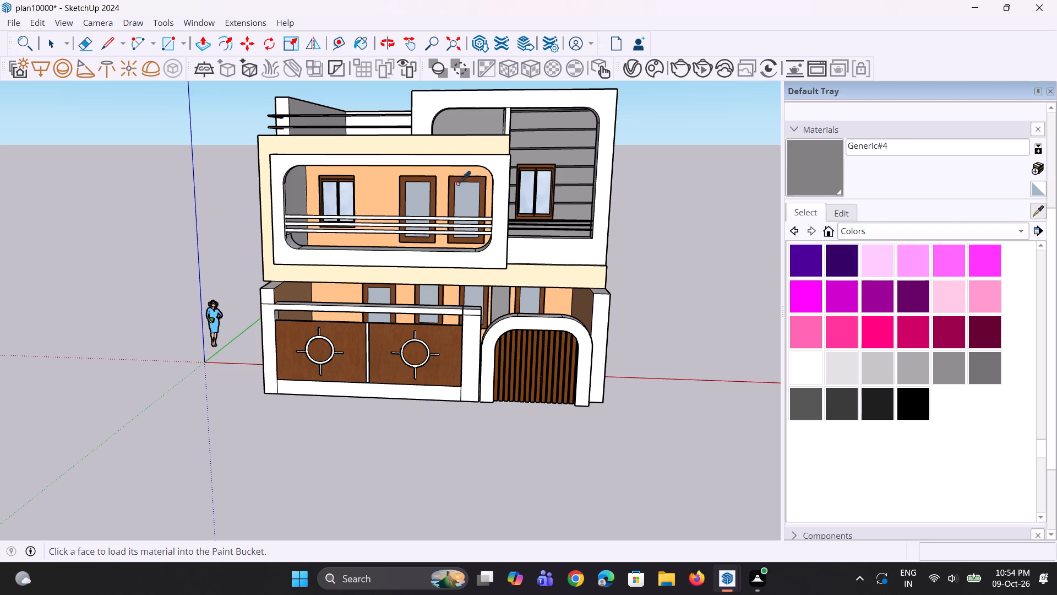
click(451, 145)
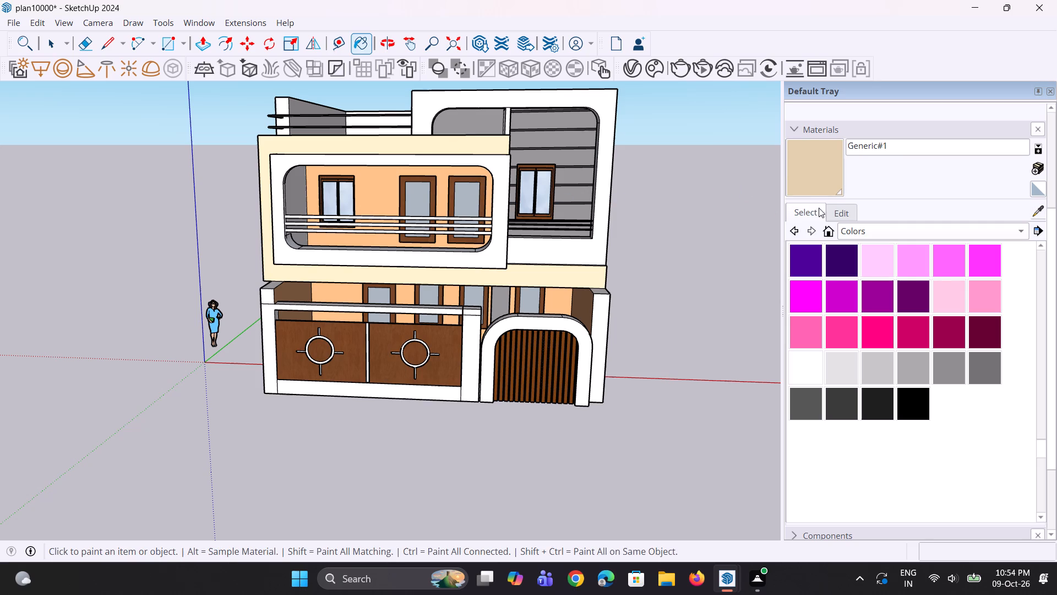
click(832, 211)
scroll(878, 332, up, 1)
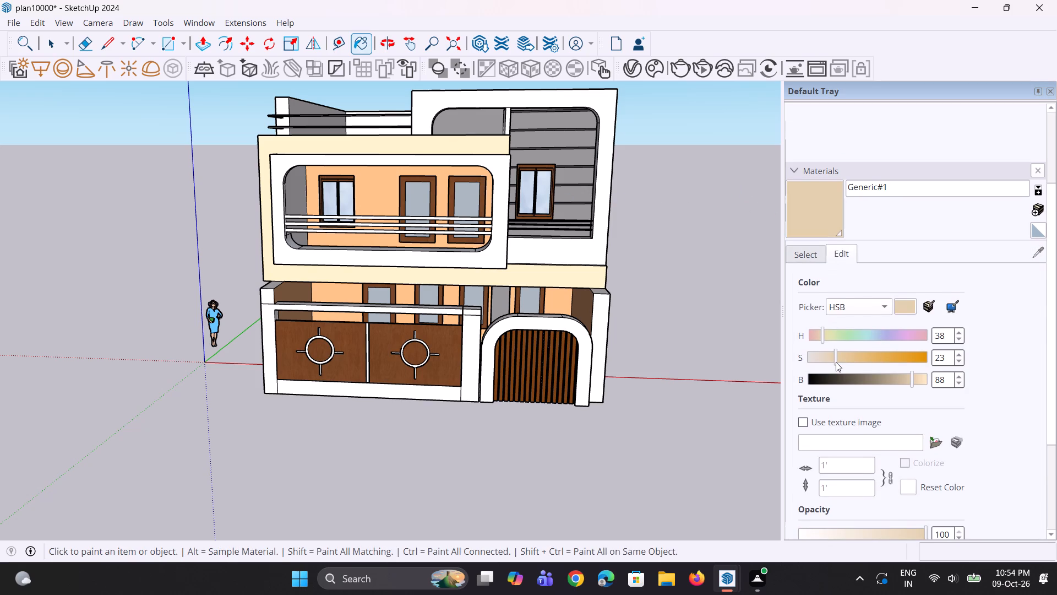
drag(834, 362, 840, 363)
key(space)
key(space)
click(715, 390)
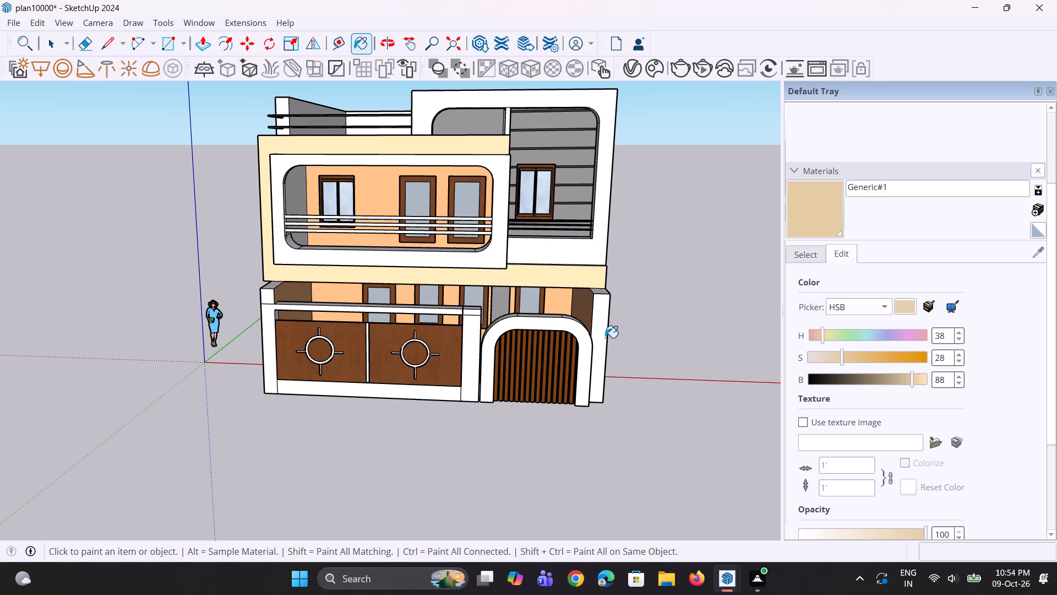
Create a sixth Generic V-Ray material with a pale pinkish-grey diffuse colour of R 0.784, G 0.732, B 0.732.
click(633, 77)
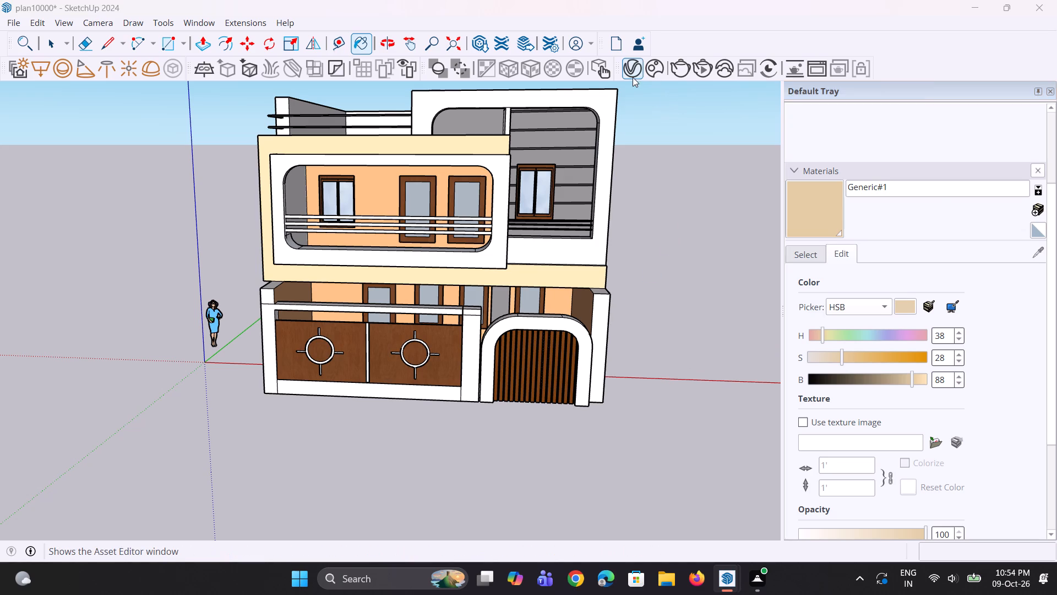
scroll(633, 77, up, 1)
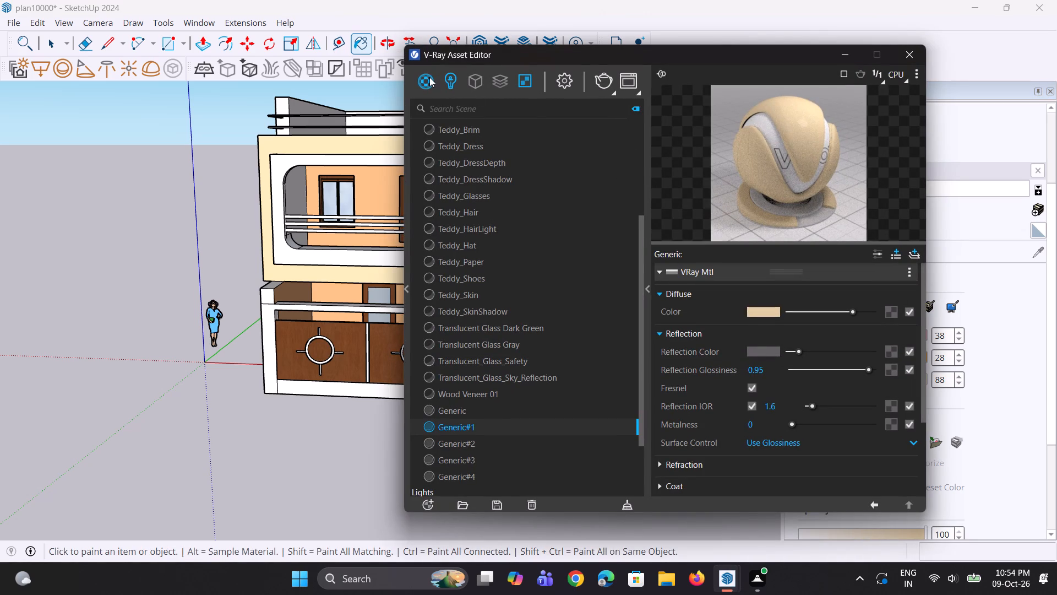
right_click(429, 77)
click(444, 98)
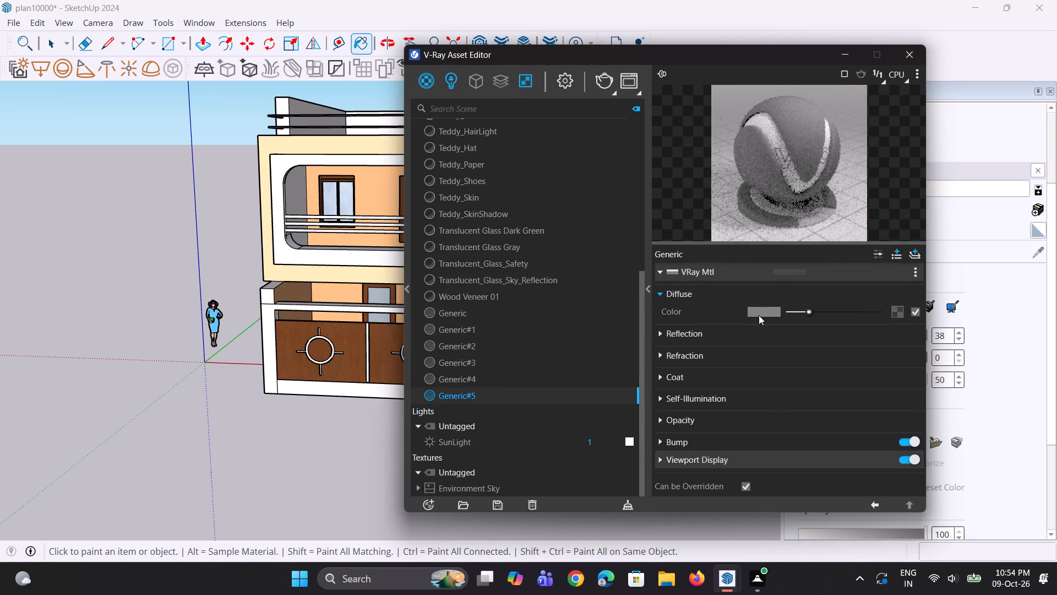
click(759, 315)
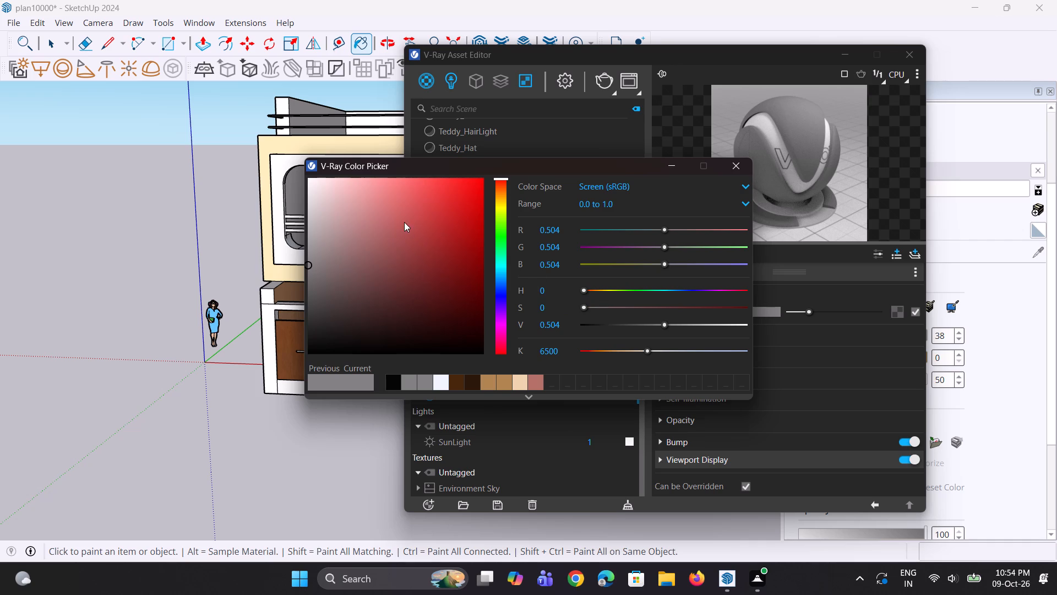
drag(330, 200, 317, 190)
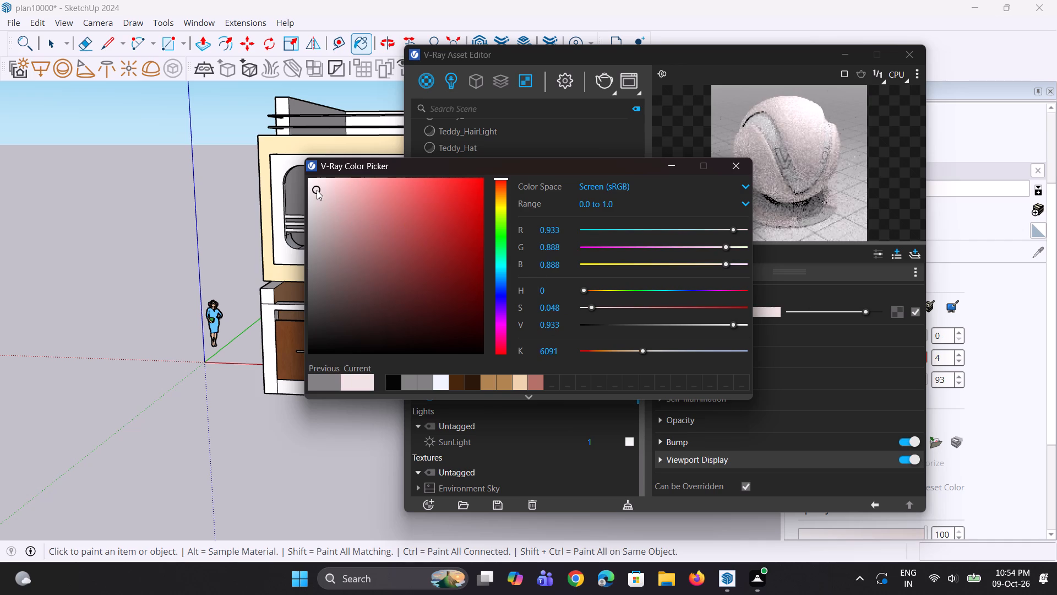
drag(317, 190, 319, 219)
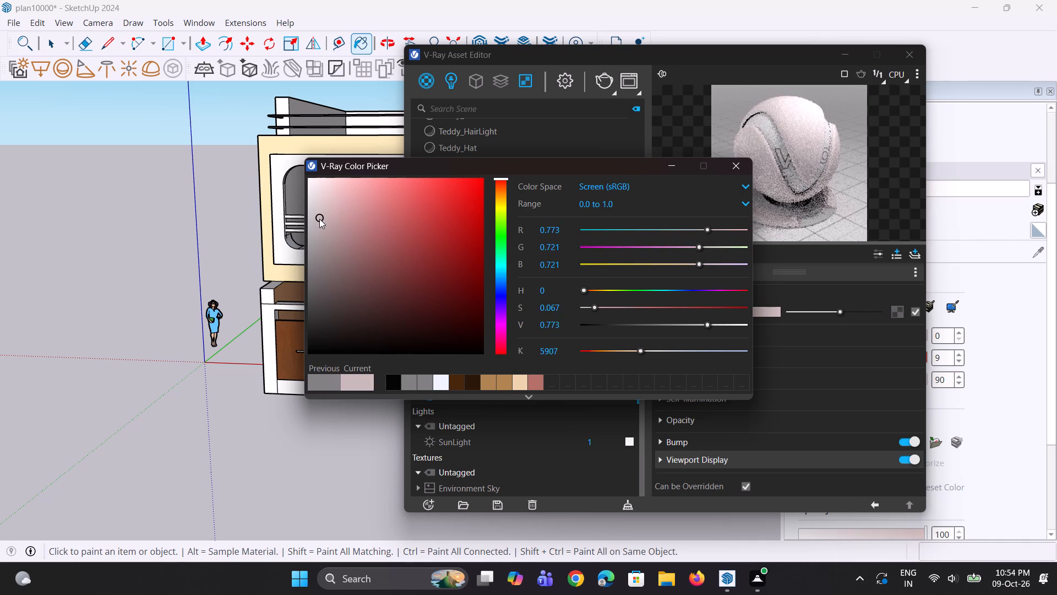
drag(319, 219, 313, 217)
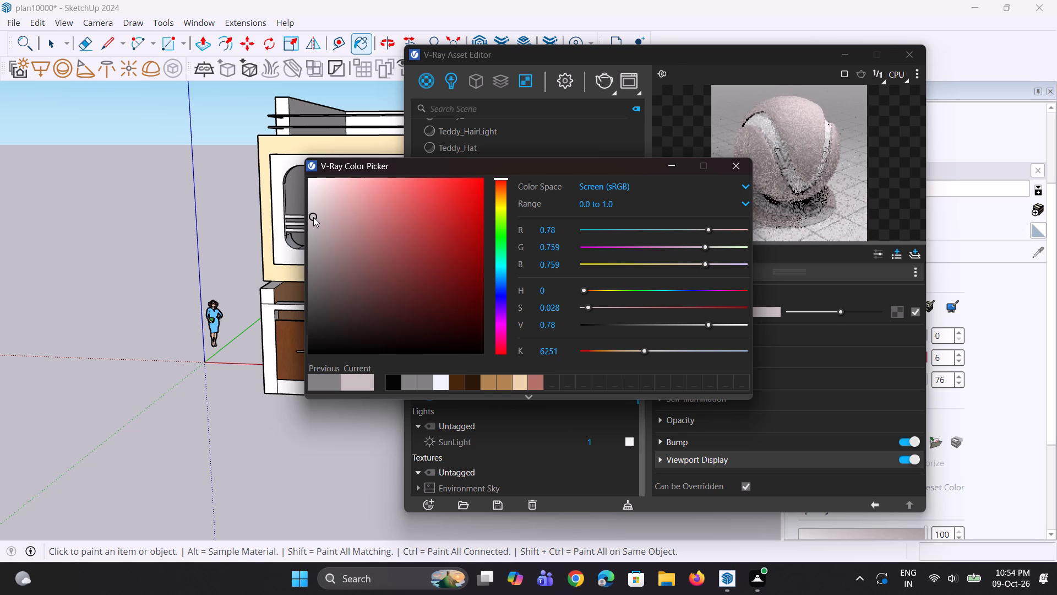
drag(313, 217, 319, 209)
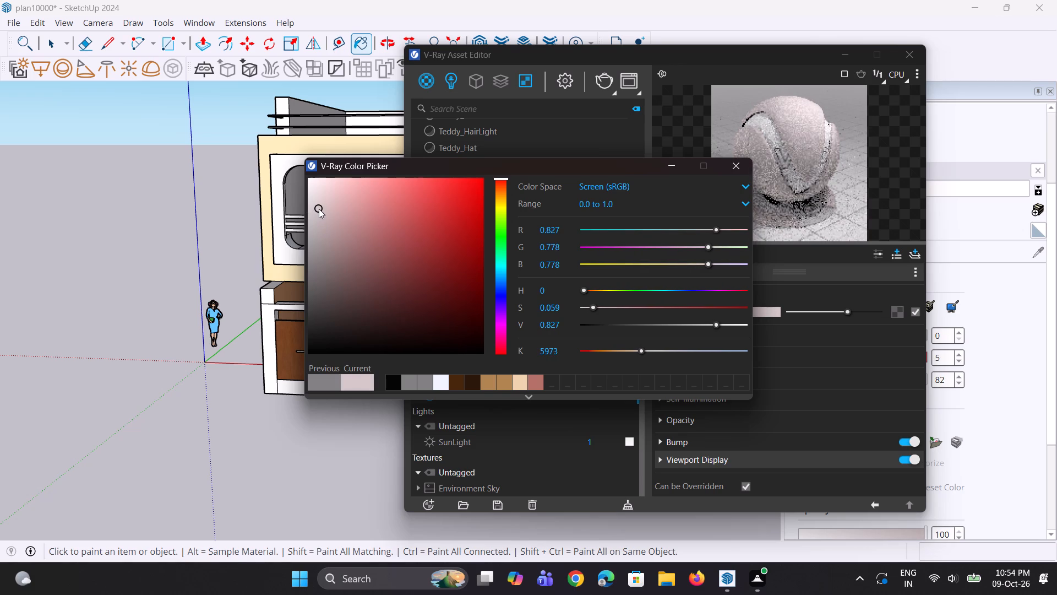
drag(319, 209, 320, 208)
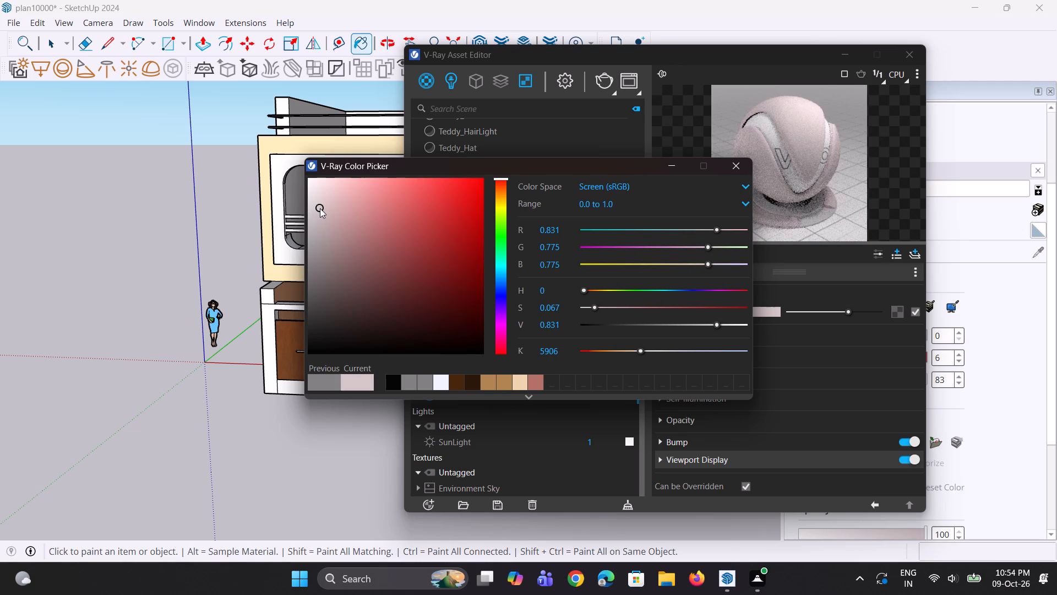
drag(320, 208, 320, 208)
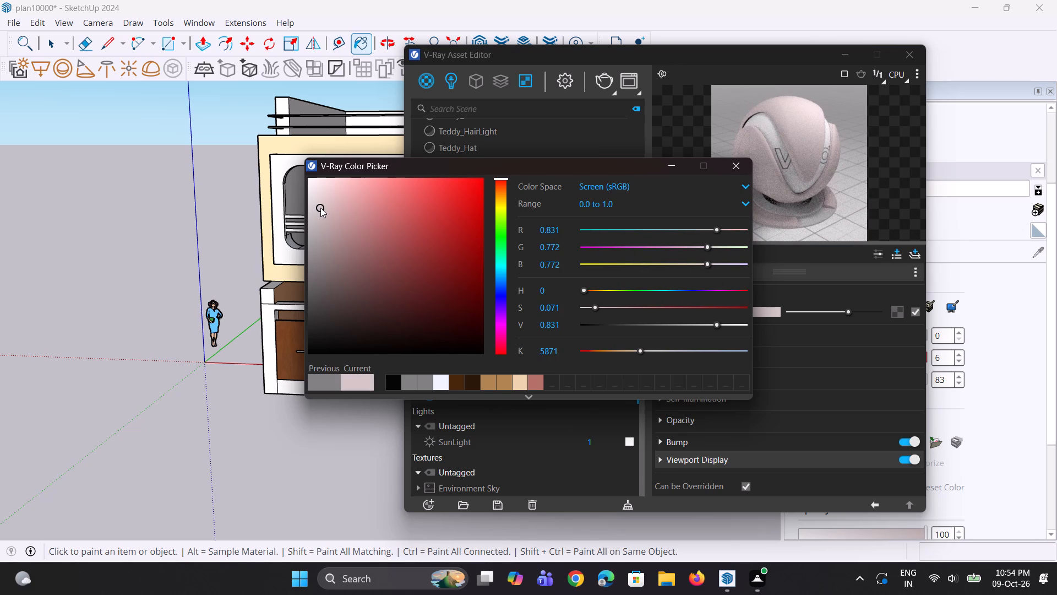
drag(320, 208, 320, 216)
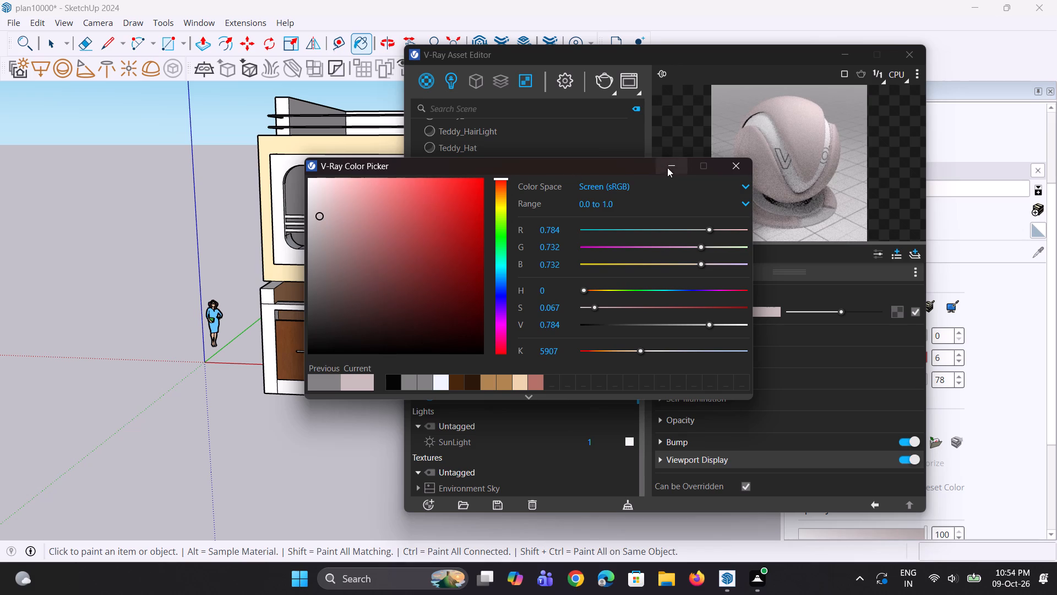
click(667, 167)
Give Generic#5 a mid-grey reflection colour and a reflection glossiness of 0.95.
click(687, 333)
drag(788, 346, 793, 348)
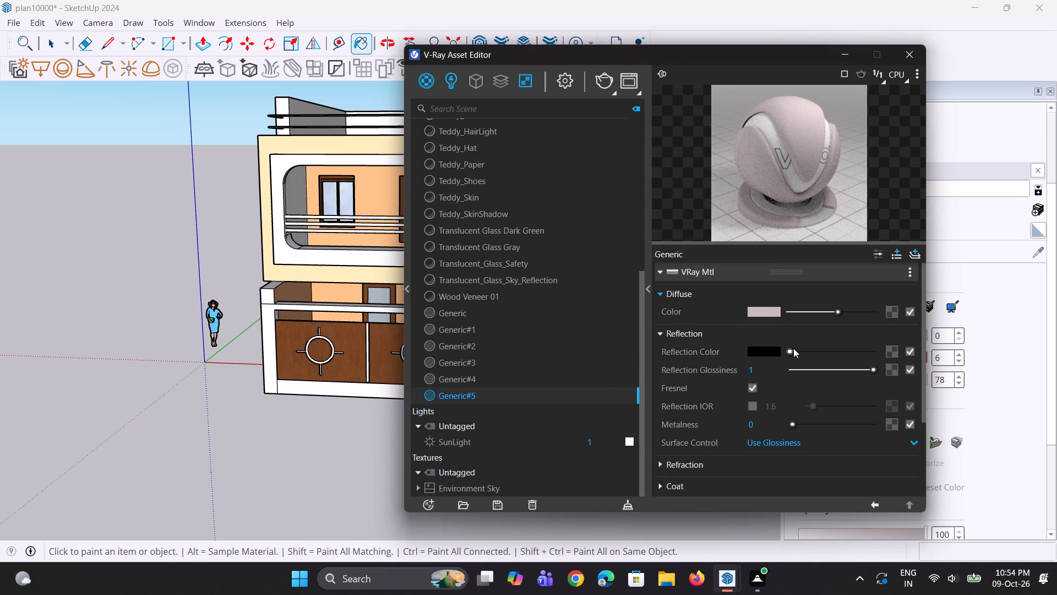
drag(793, 348, 794, 349)
drag(794, 349, 802, 349)
drag(771, 365, 742, 366)
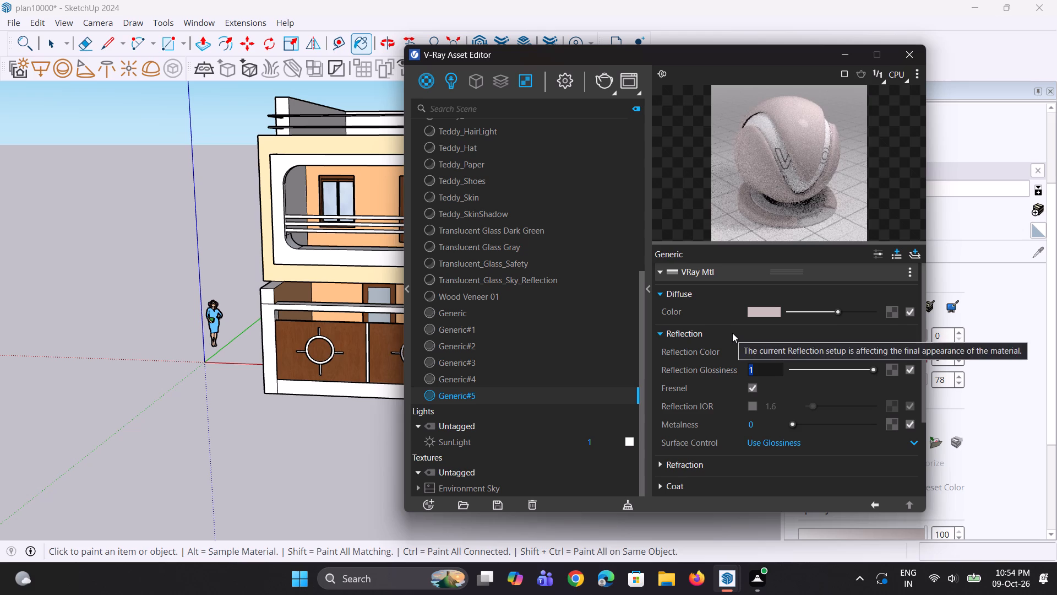
text(0.9)
key(5)
key(Return)
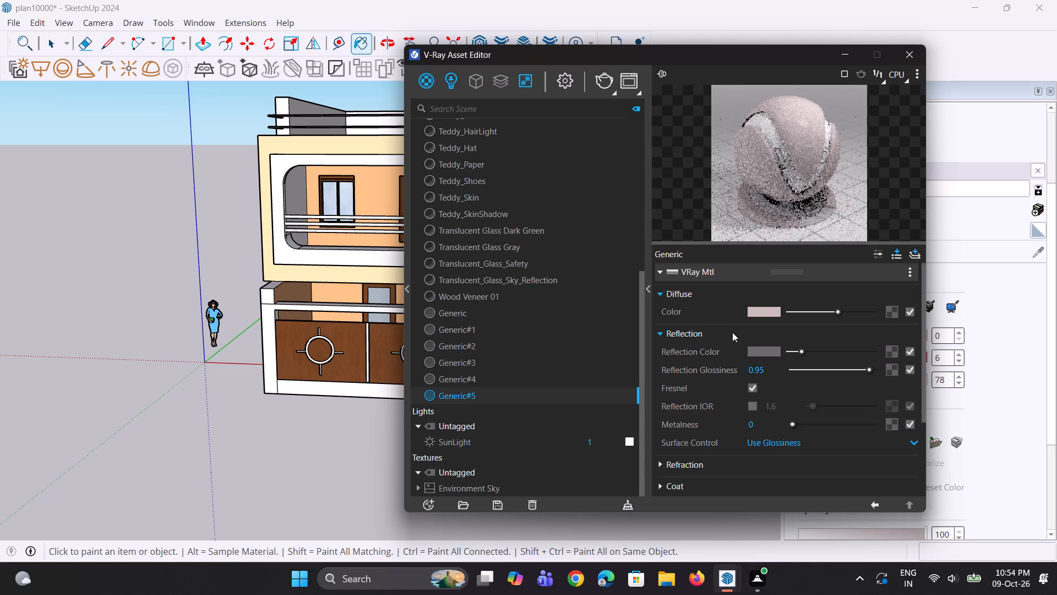
click(752, 412)
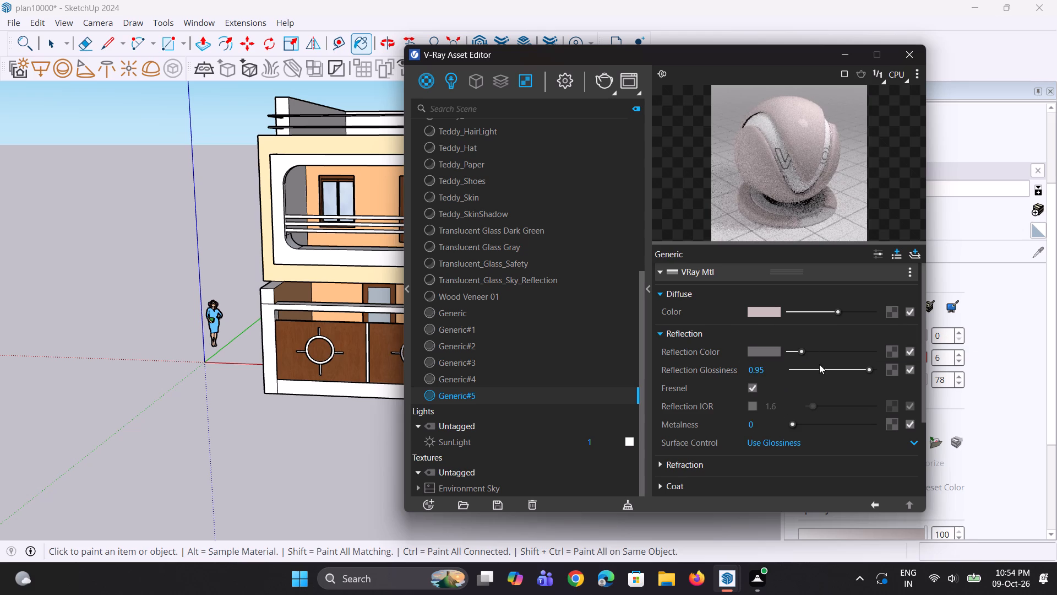
click(805, 354)
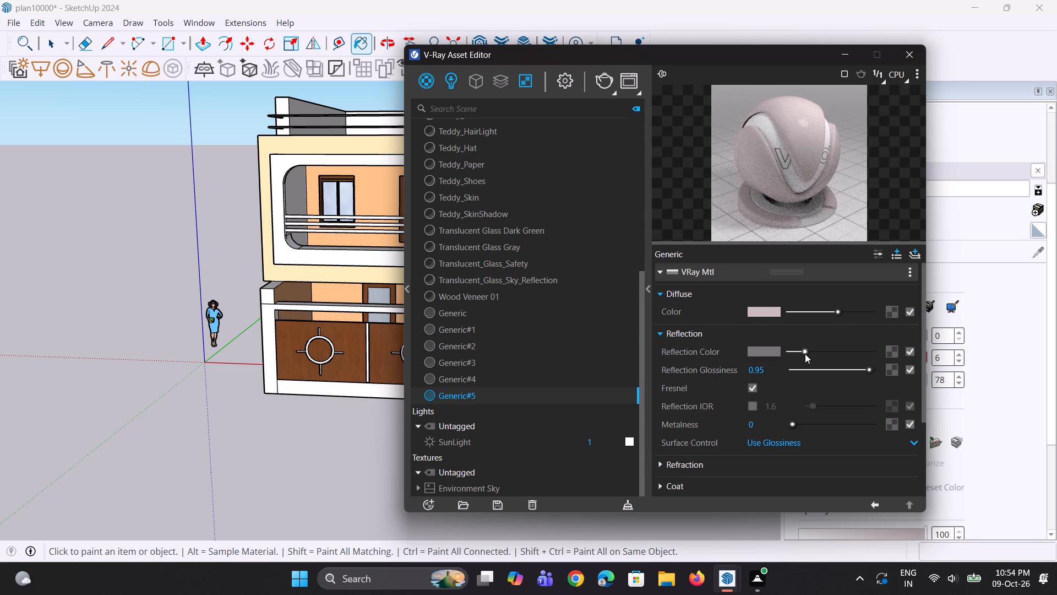
double_click(825, 167)
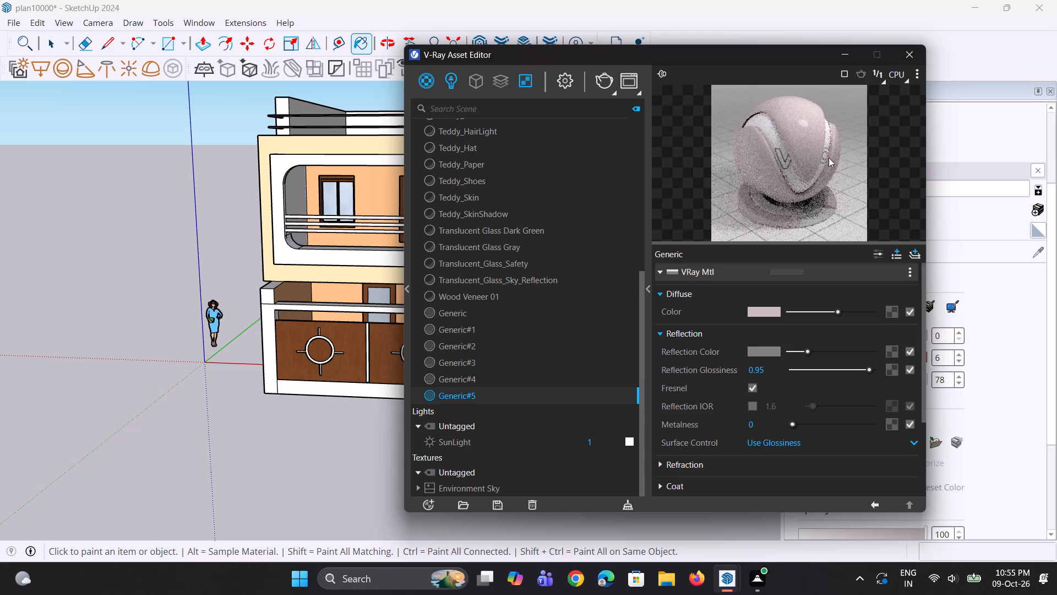
click(852, 55)
Paint the front faces of the first-floor balcony frame and the tall upper frame beside it with Generic#5.
scroll(395, 288, up, 2)
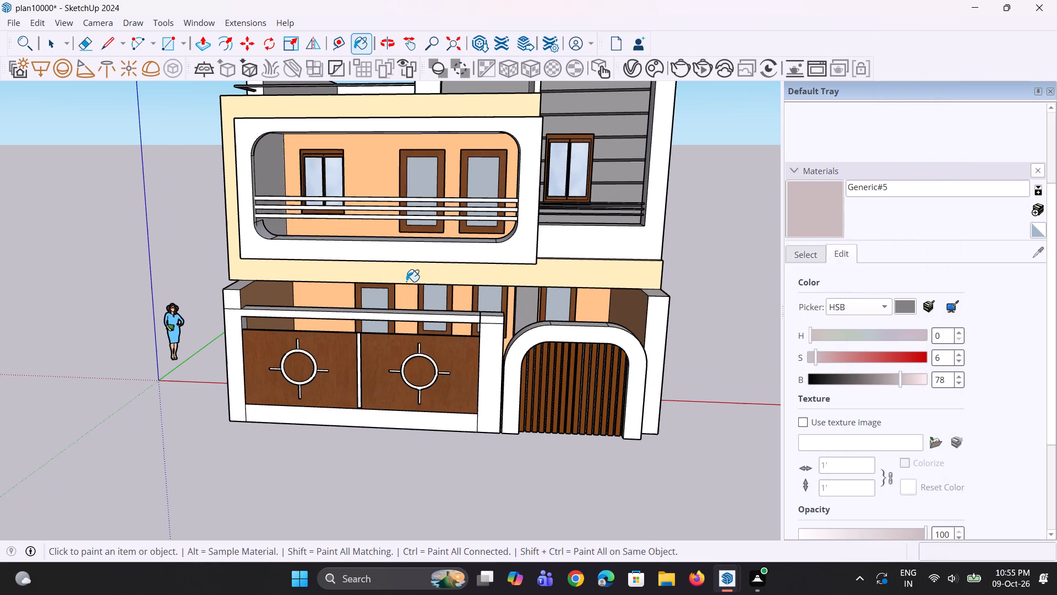
click(483, 252)
scroll(498, 241, down, 4)
middle_drag(494, 244, 495, 224)
scroll(499, 223, up, 6)
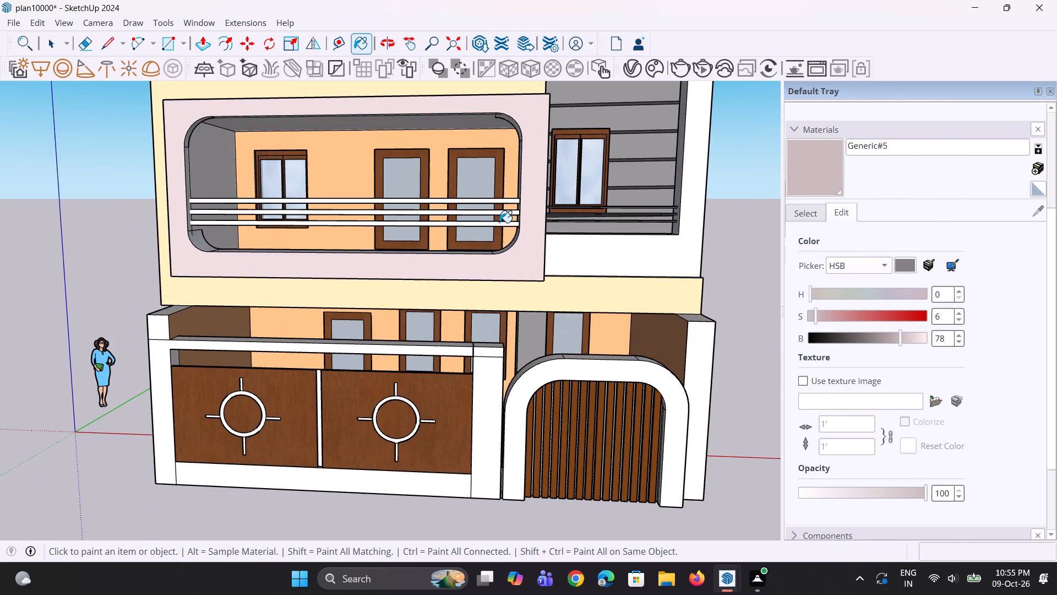
scroll(499, 222, down, 8)
click(463, 127)
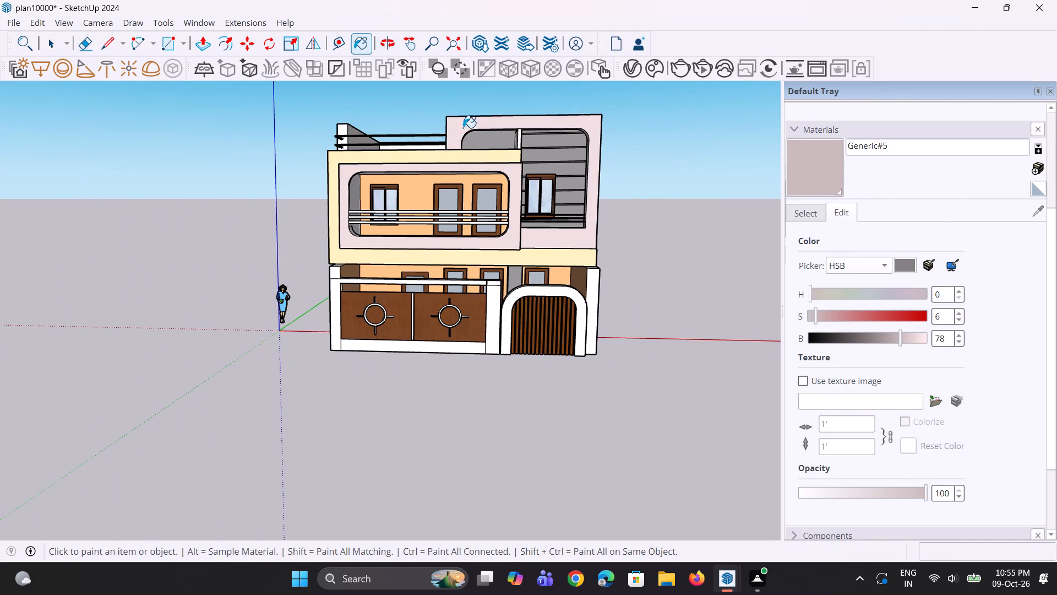
Paint the outer side, top and terrace-side end faces of the tall upper frame with Generic#5.
middle_drag(578, 242, 553, 295)
scroll(461, 237, up, 6)
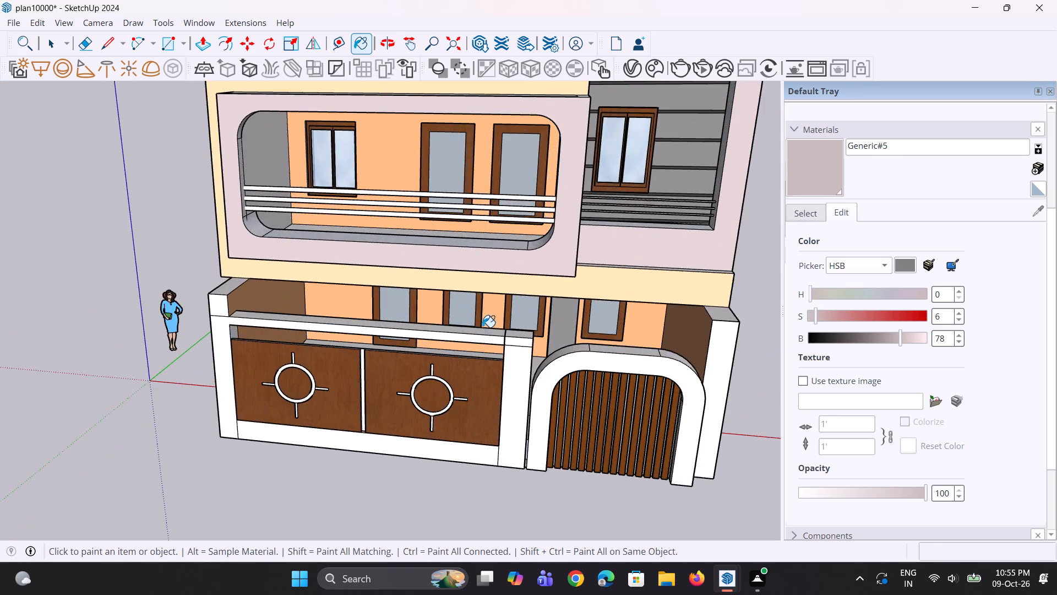
middle_drag(487, 328, 517, 261)
scroll(511, 322, down, 4)
middle_drag(531, 312, 512, 251)
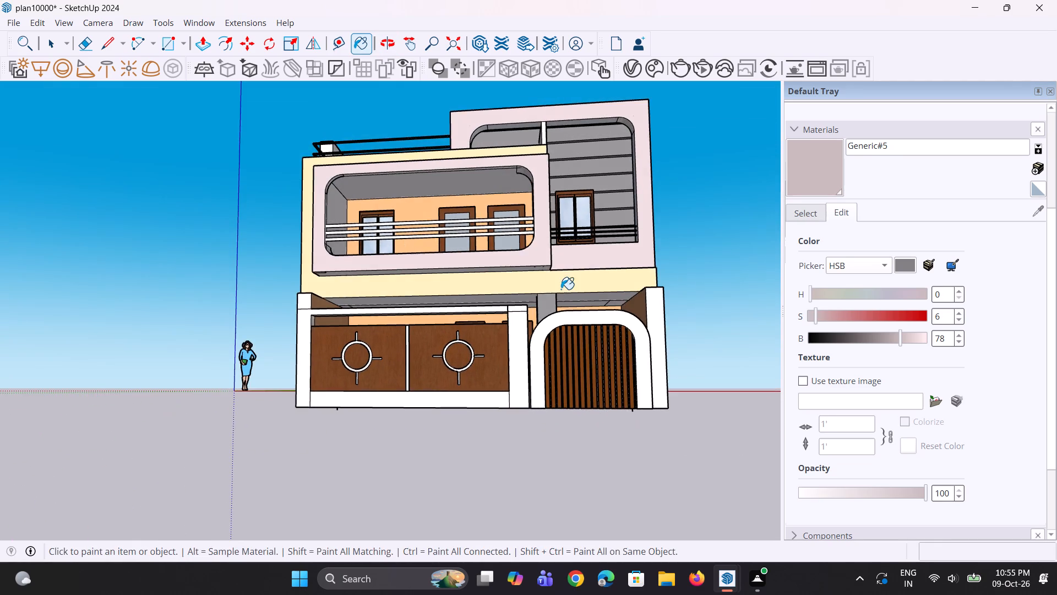
scroll(561, 289, down, 4)
middle_drag(564, 301, 401, 438)
scroll(575, 342, up, 2)
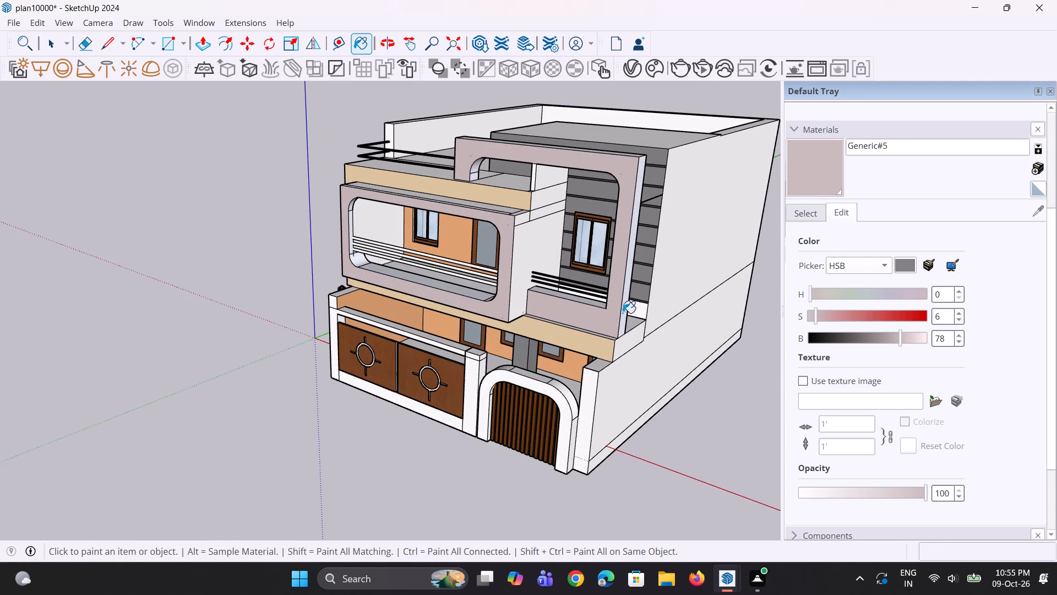
click(624, 305)
scroll(618, 307, down, 4)
middle_drag(584, 291, 586, 401)
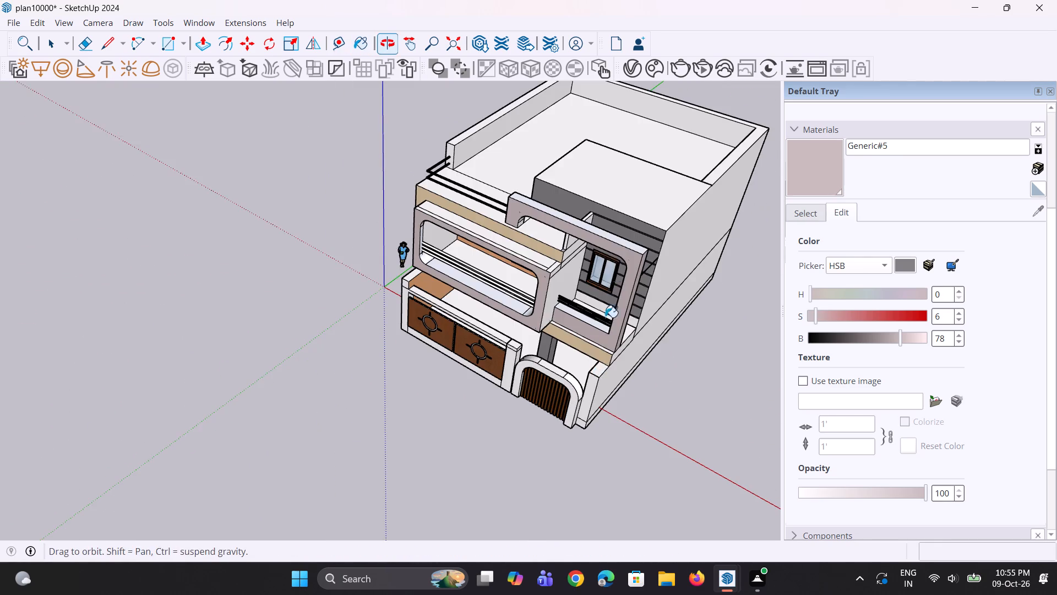
scroll(615, 256, up, 2)
click(627, 239)
middle_drag(503, 244, 794, 196)
scroll(413, 161, up, 6)
middle_drag(405, 166, 433, 153)
click(423, 154)
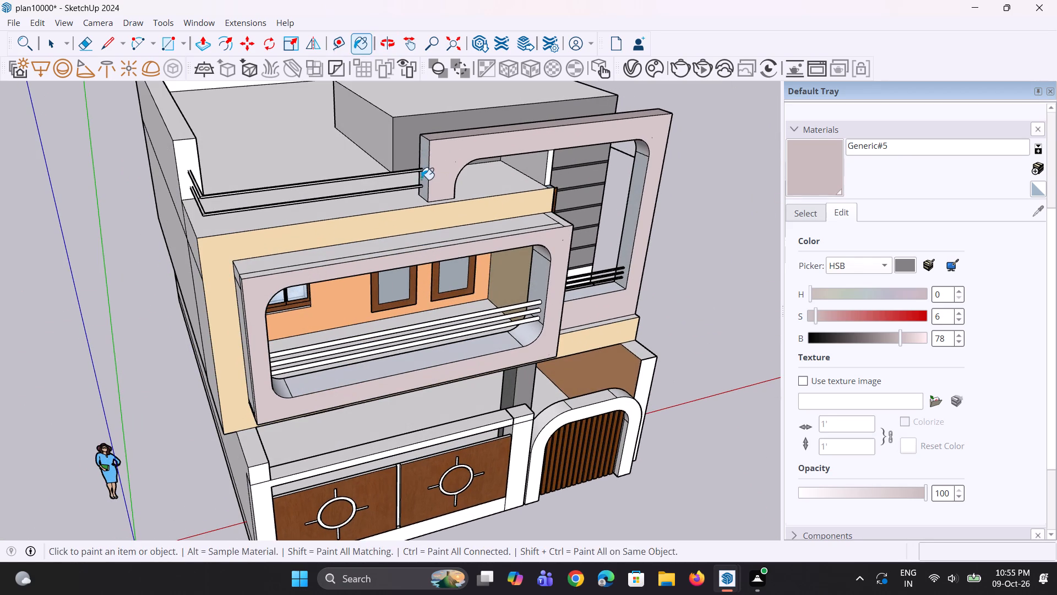
Paint the top faces of the first-floor balcony frame, including its thin front strip, with Generic#5.
middle_drag(423, 184, 339, 145)
scroll(300, 192, down, 4)
middle_drag(297, 220, 295, 219)
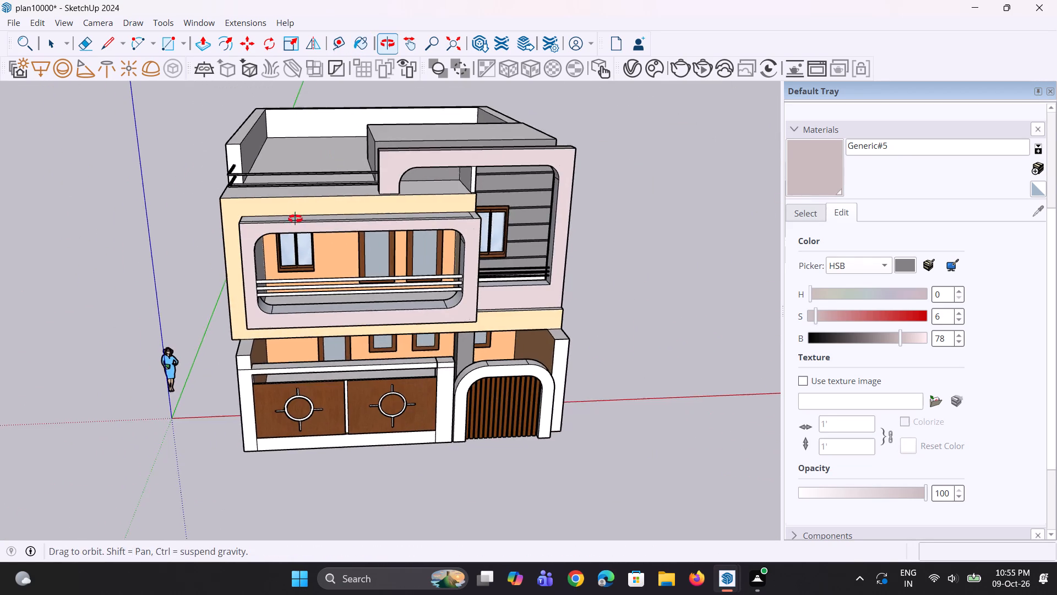
middle_drag(295, 219, 286, 258)
scroll(303, 216, up, 2)
click(303, 229)
middle_drag(308, 241, 312, 281)
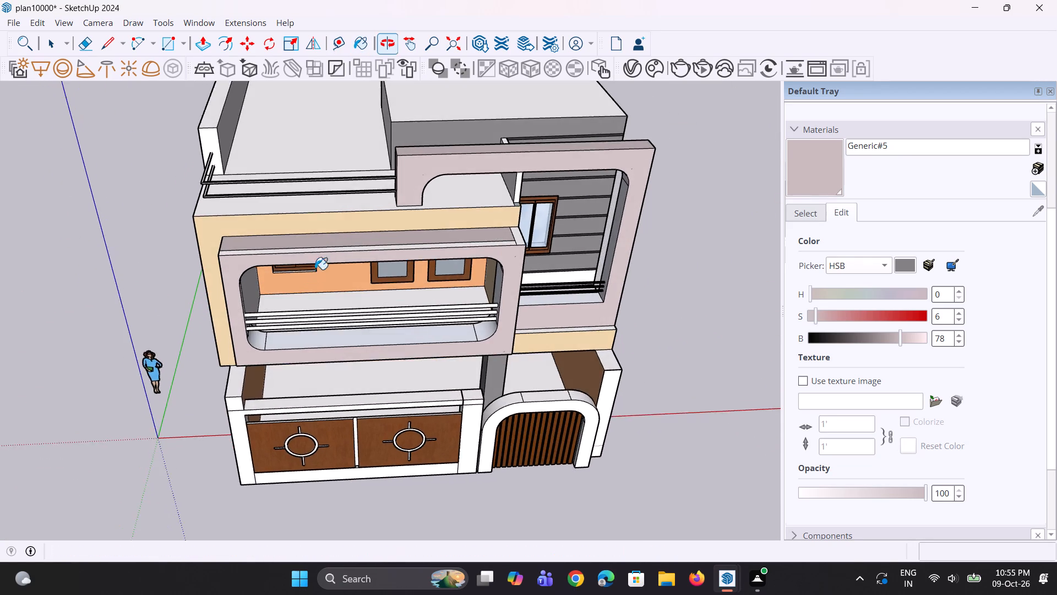
scroll(322, 252, up, 3)
click(322, 252)
scroll(322, 253, up, 2)
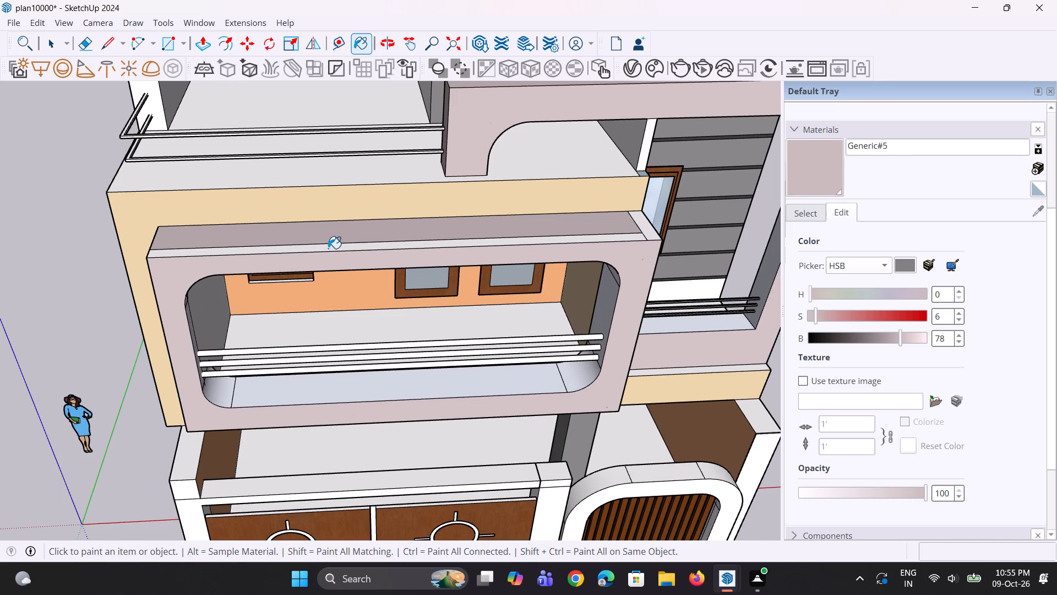
click(328, 248)
Paint all the strips on the balcony frame's outer end, farthest from the tall upper frame, with Generic#5.
middle_drag(145, 294, 383, 217)
click(293, 290)
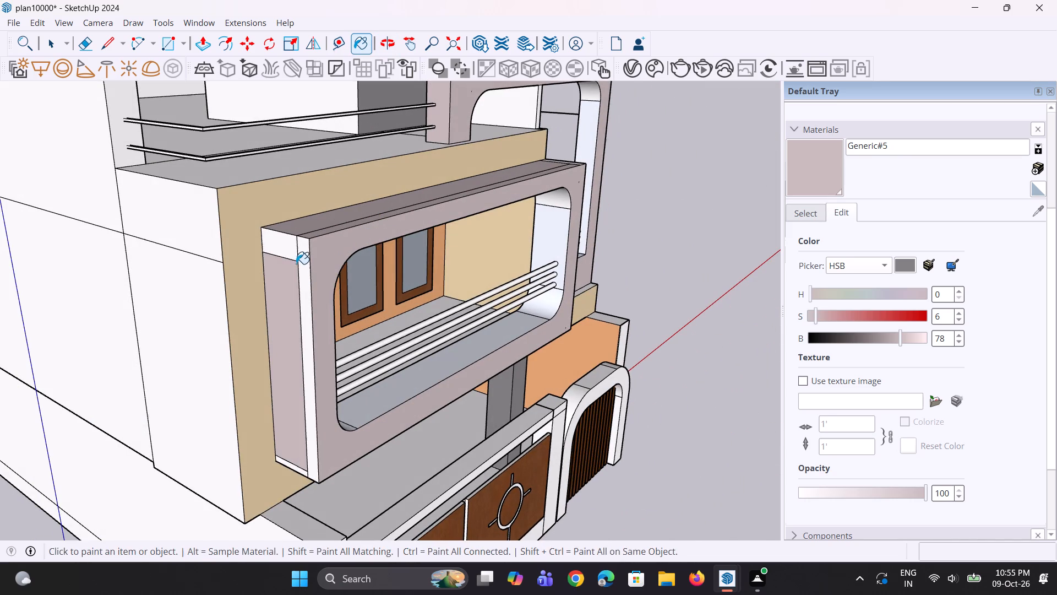
click(295, 254)
click(301, 261)
scroll(266, 463, up, 3)
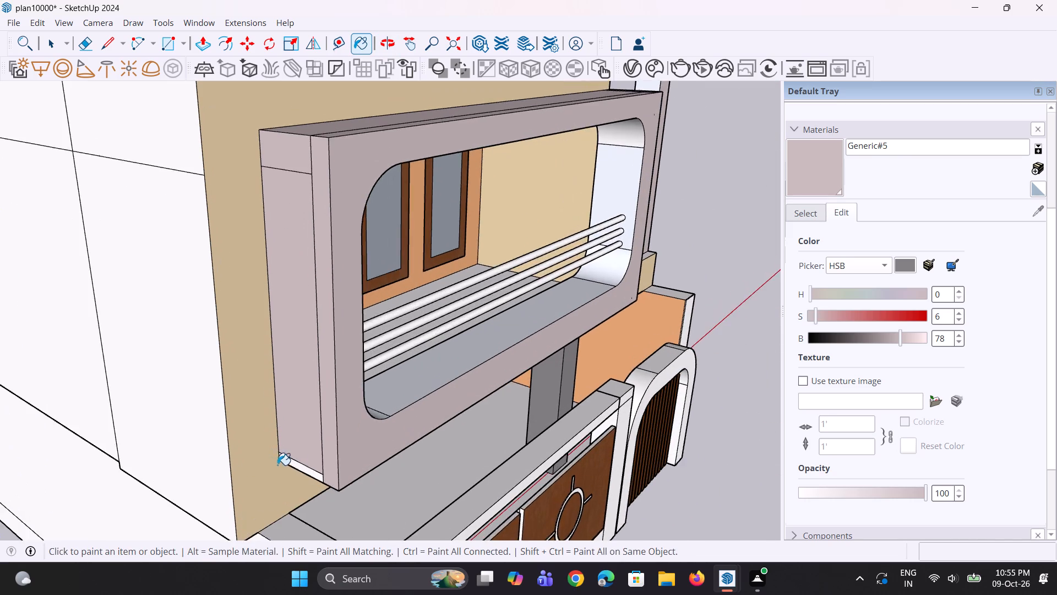
scroll(277, 465, up, 2)
click(296, 467)
Paint the balcony's side wall facing the tall frame's opening, and the wall sections above it, with Generic#5.
scroll(306, 436, down, 3)
scroll(574, 337, down, 4)
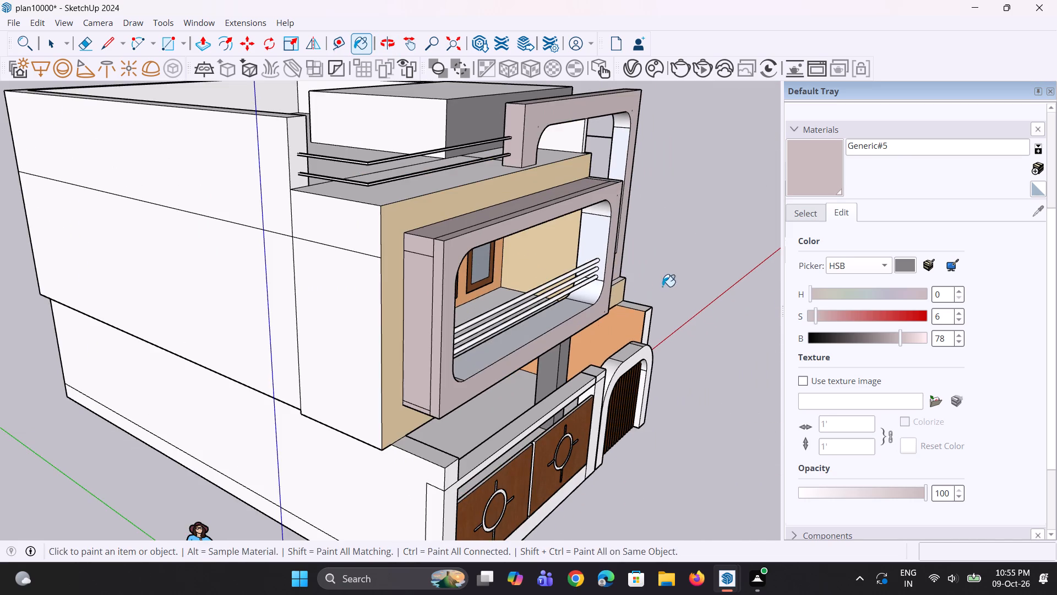
middle_drag(644, 286, 47, 304)
scroll(216, 326, up, 2)
click(332, 317)
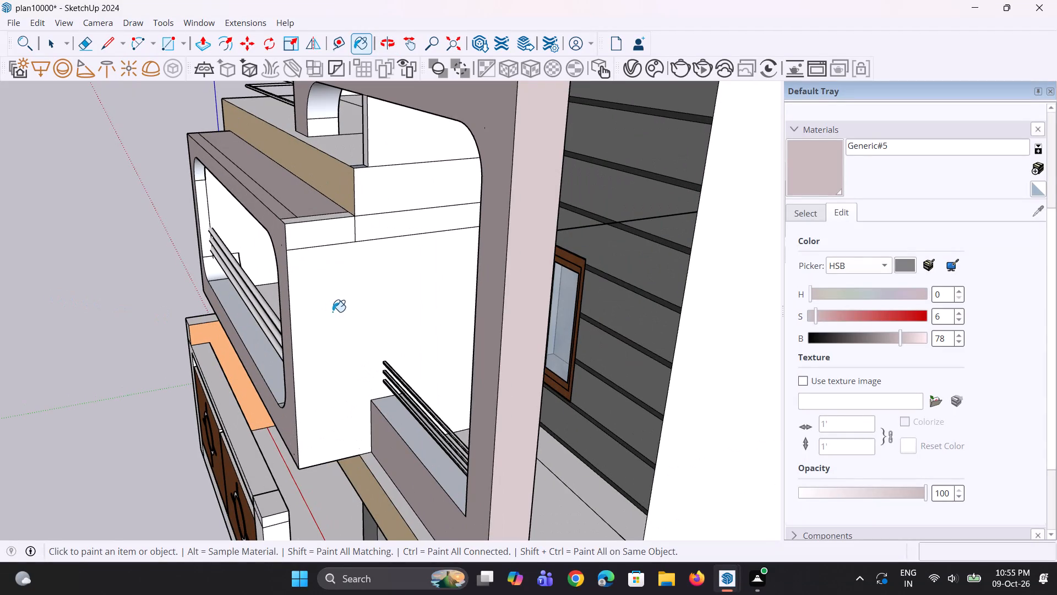
click(334, 235)
click(370, 230)
click(381, 197)
click(403, 157)
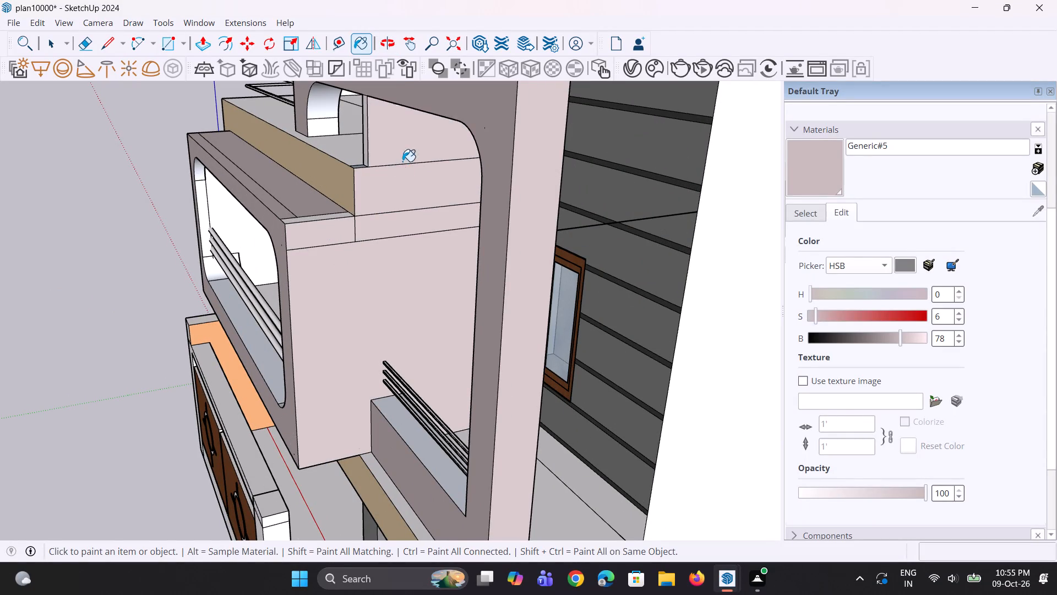
Paint the front edge and terrace-facing side of the dividing wall behind the tall upper frame with Generic#5.
scroll(368, 229, down, 5)
middle_drag(281, 266, 705, 184)
scroll(525, 145, up, 3)
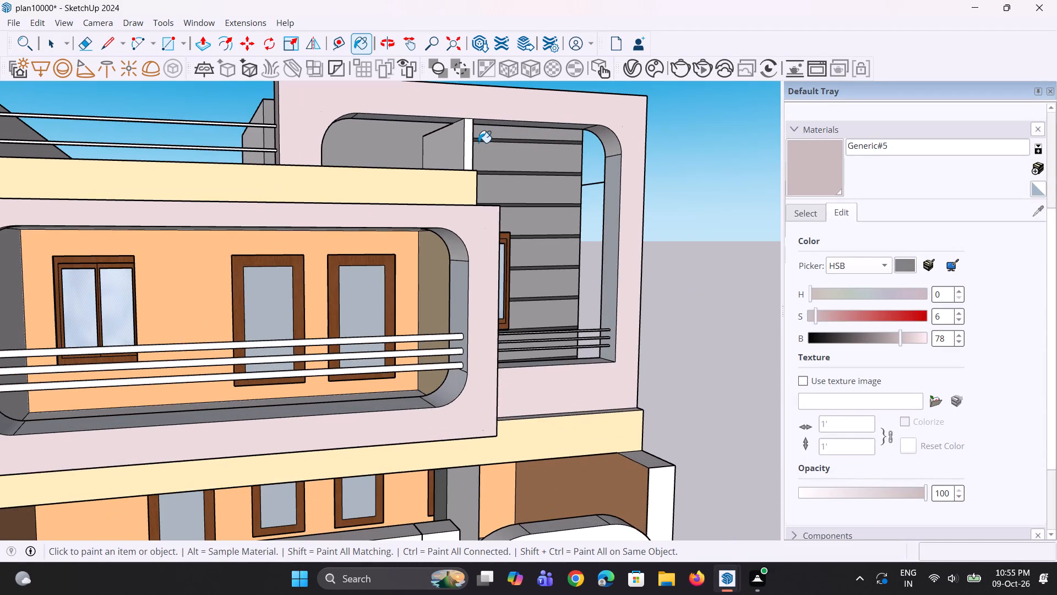
click(472, 143)
click(465, 144)
click(460, 147)
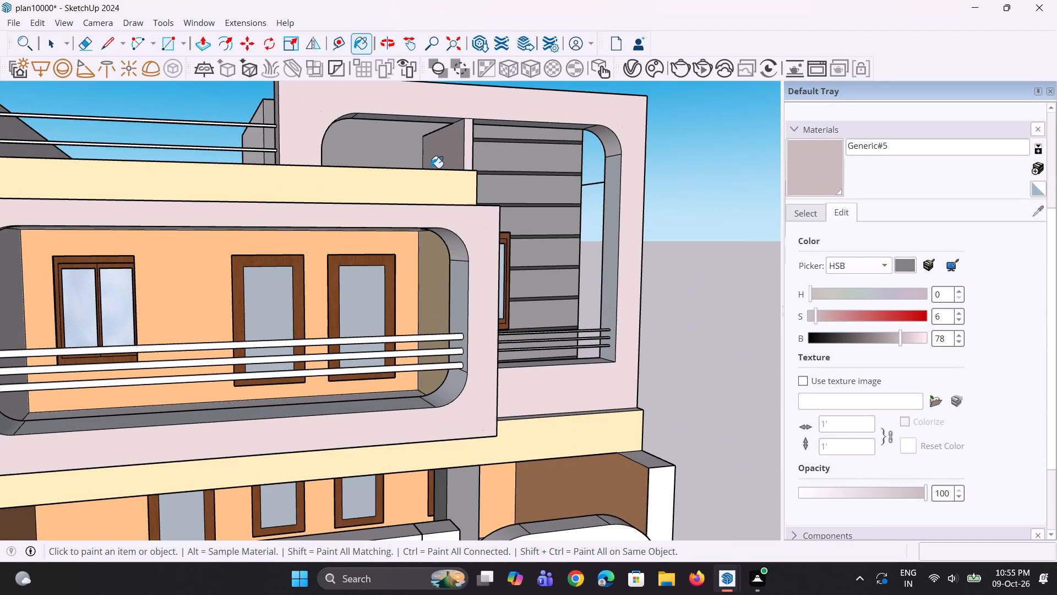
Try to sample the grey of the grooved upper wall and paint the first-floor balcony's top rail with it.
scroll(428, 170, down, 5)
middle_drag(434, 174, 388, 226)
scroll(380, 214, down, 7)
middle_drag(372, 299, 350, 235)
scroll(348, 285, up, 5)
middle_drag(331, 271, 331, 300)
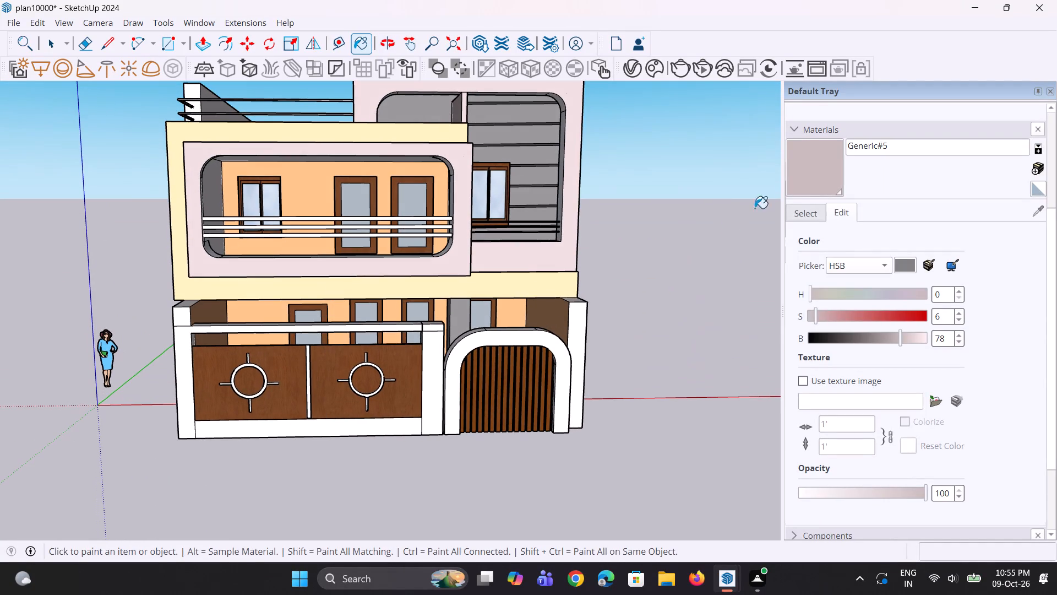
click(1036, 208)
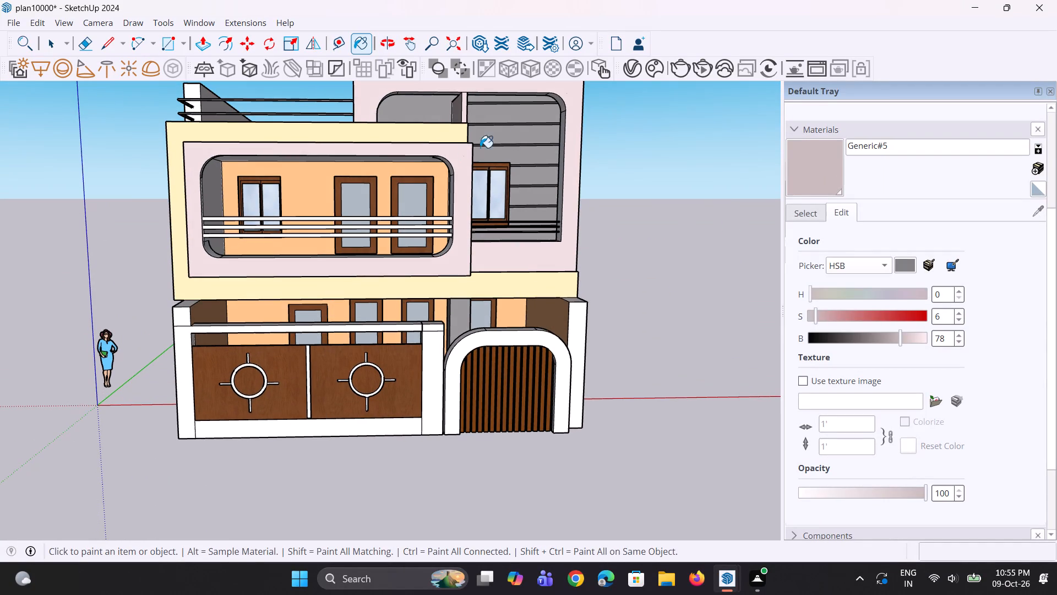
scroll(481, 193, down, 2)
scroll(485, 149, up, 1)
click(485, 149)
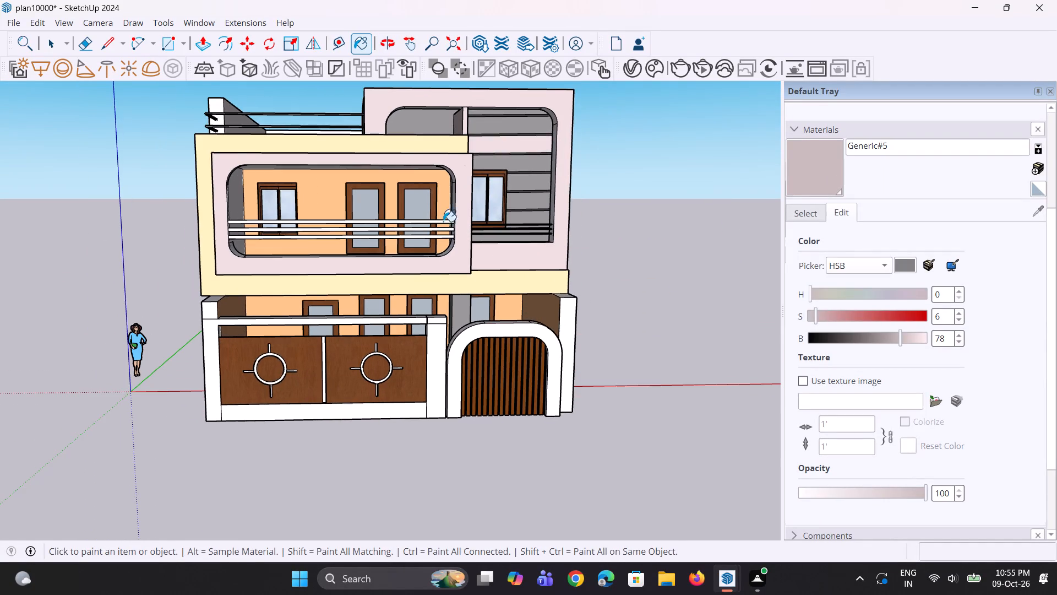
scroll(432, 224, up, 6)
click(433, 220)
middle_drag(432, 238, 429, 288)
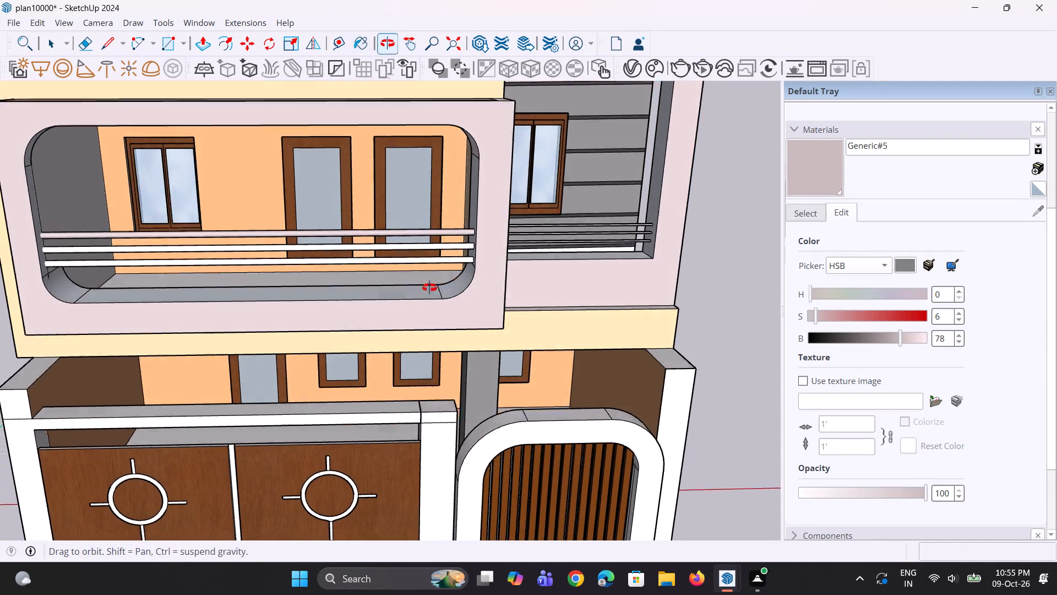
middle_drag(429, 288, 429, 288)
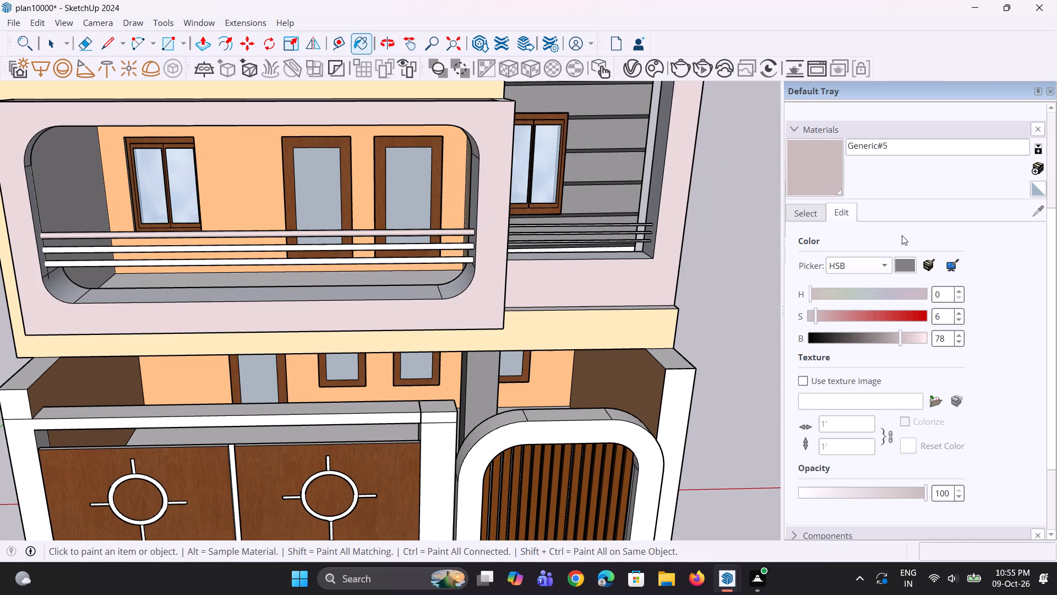
Sample Generic#4 from the grey grooved wall and paint the three first-floor balcony rails with it.
drag(812, 215, 837, 219)
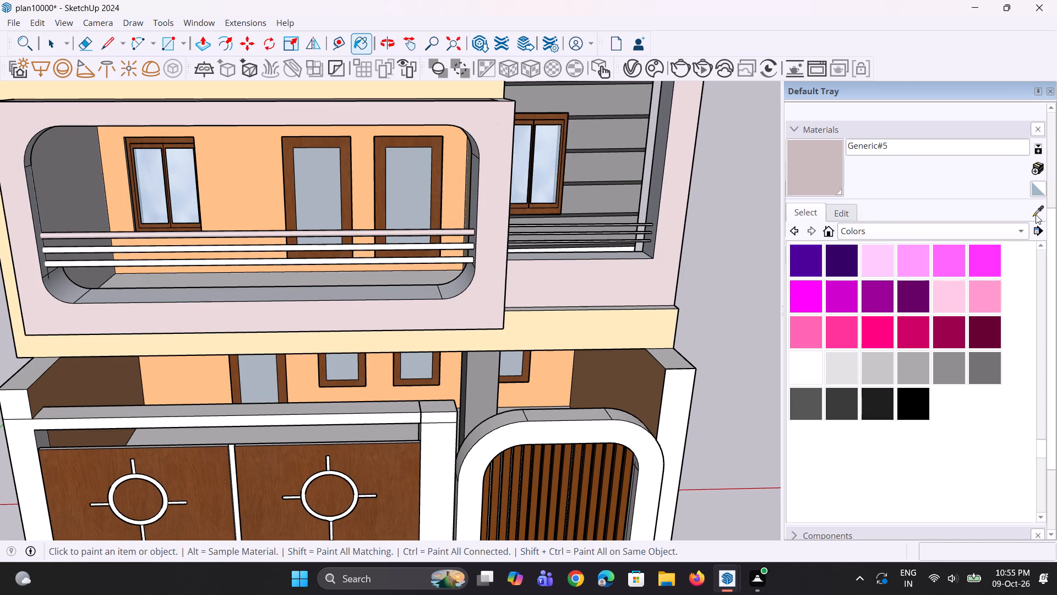
click(1036, 214)
click(621, 174)
scroll(314, 239, up, 5)
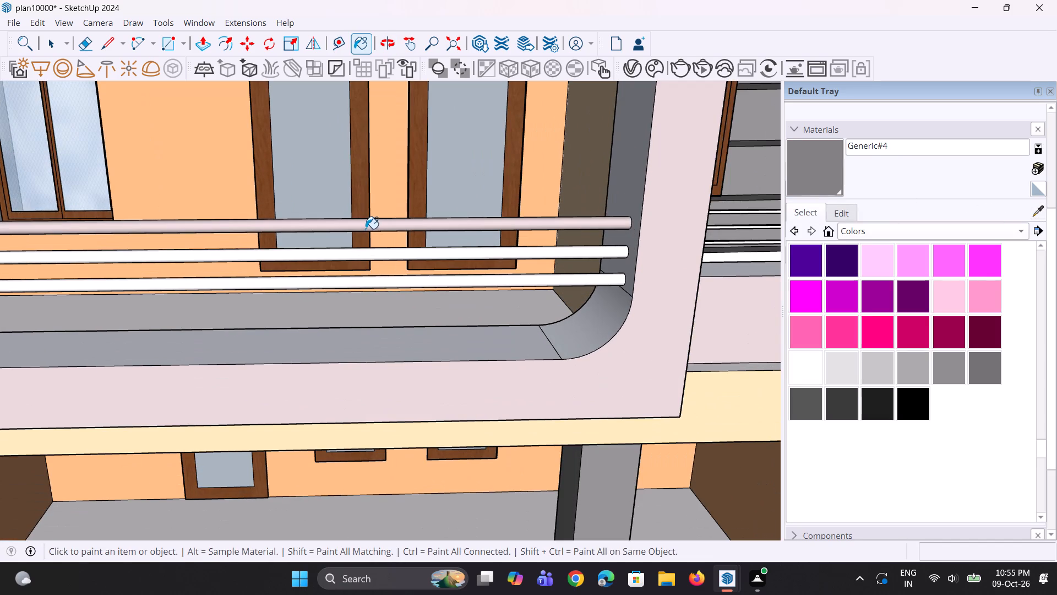
click(367, 228)
click(377, 253)
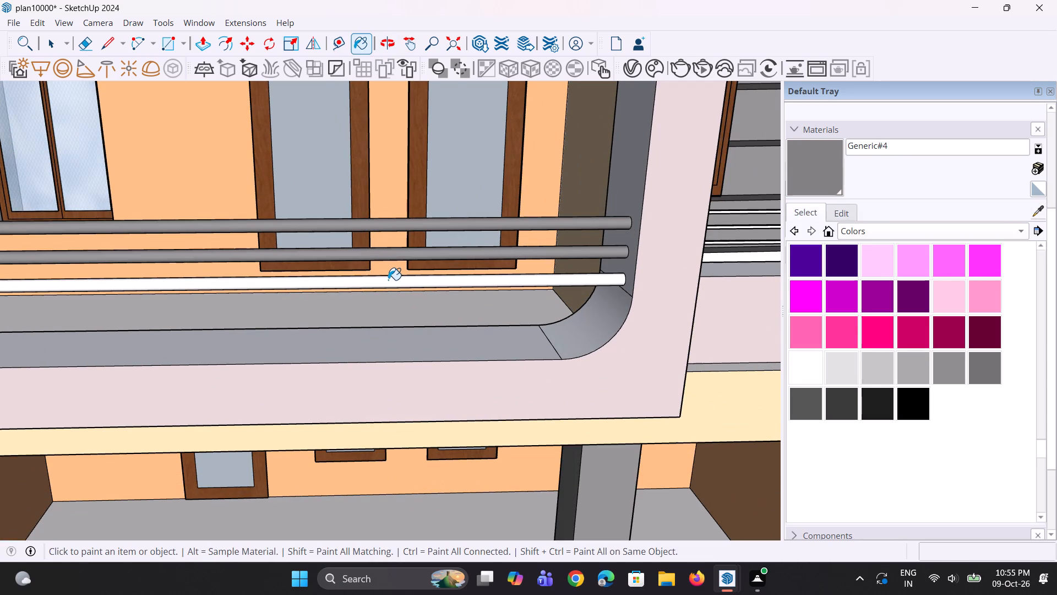
click(388, 280)
Paint the front faces of the two long roof-terrace rails with Generic#4.
scroll(406, 286, down, 8)
scroll(459, 257, down, 4)
middle_drag(260, 275, 271, 253)
scroll(263, 105, up, 11)
scroll(283, 134, down, 3)
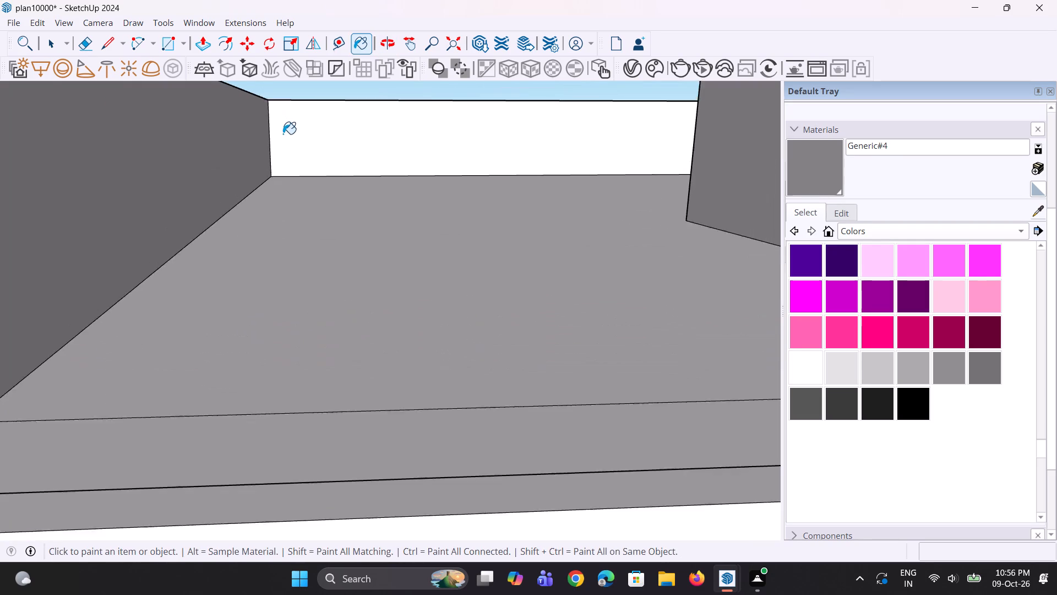
middle_drag(303, 205, 307, 214)
click(325, 324)
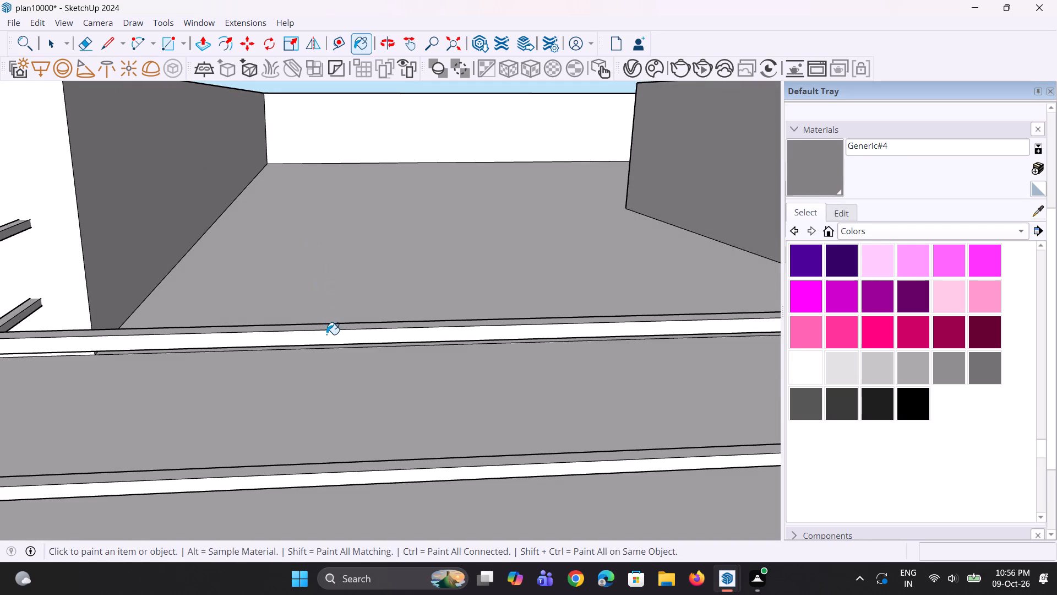
click(326, 338)
middle_drag(326, 333, 340, 279)
scroll(336, 277, down, 5)
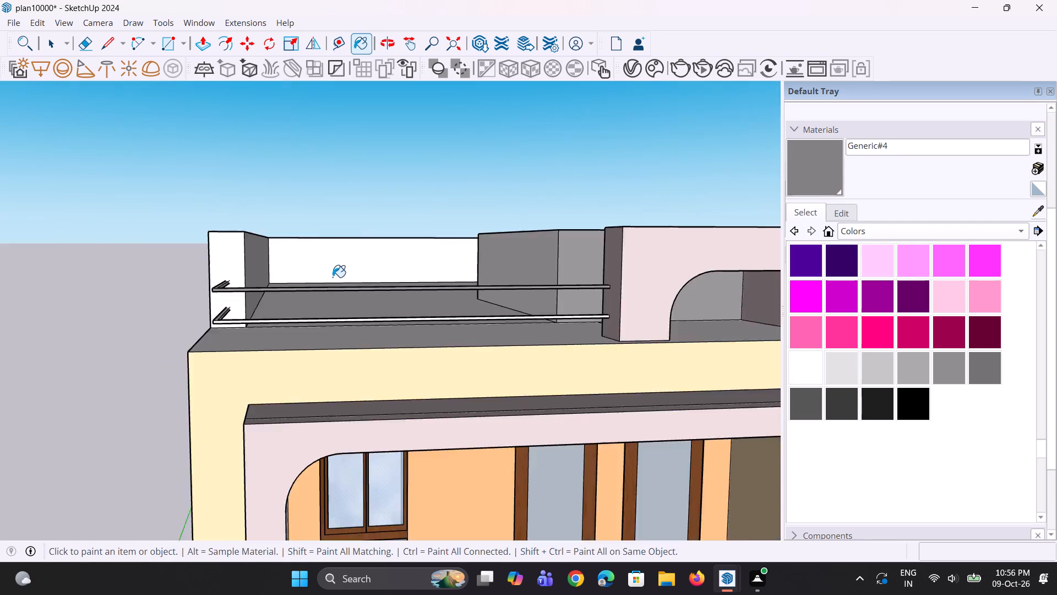
scroll(333, 277, down, 2)
scroll(312, 307, up, 9)
middle_drag(322, 295, 325, 319)
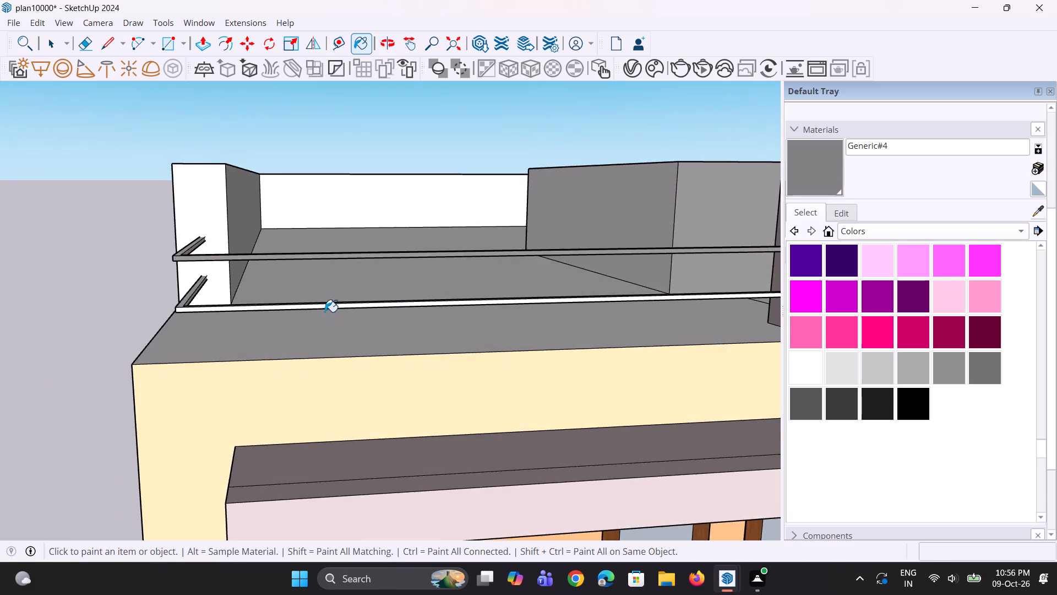
scroll(326, 307, up, 5)
click(326, 305)
Paint the top faces of both roof-terrace rails and their side returns with Generic#4.
middle_drag(266, 306, 265, 333)
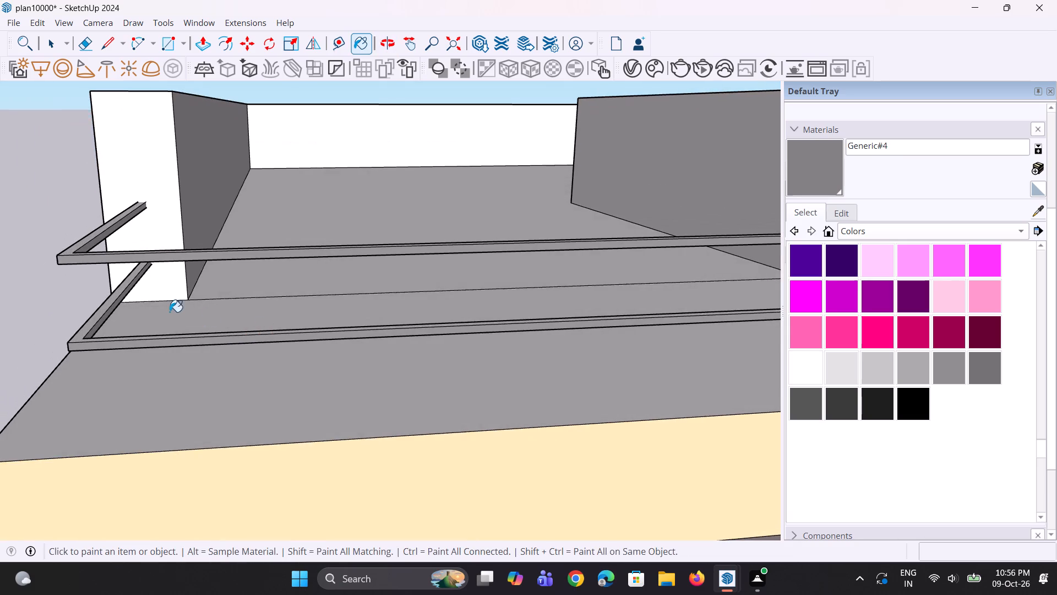
scroll(166, 307, down, 4)
middle_drag(161, 310, 216, 327)
scroll(145, 290, up, 2)
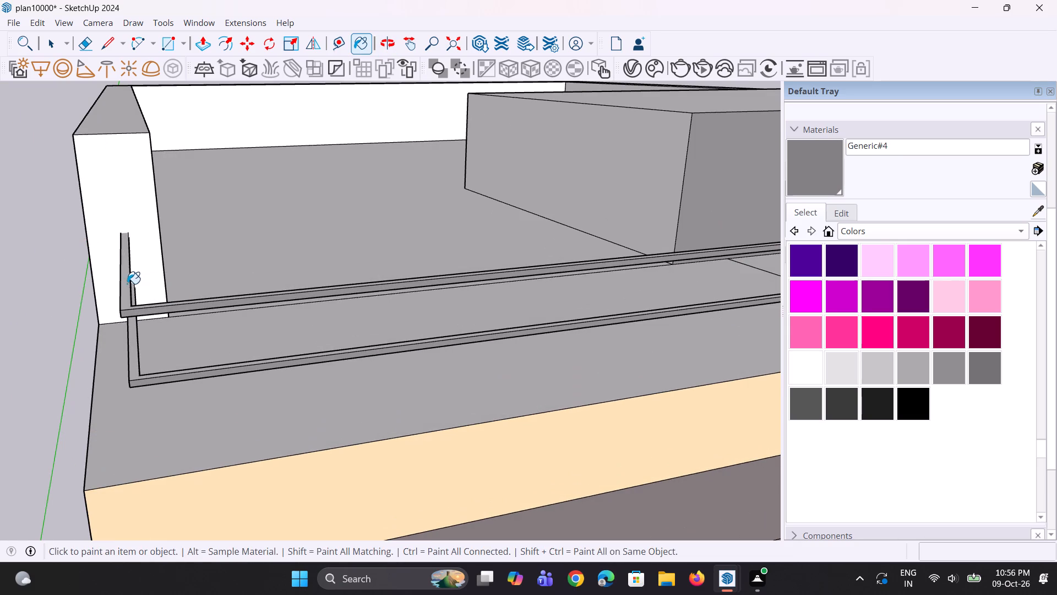
click(125, 284)
click(135, 364)
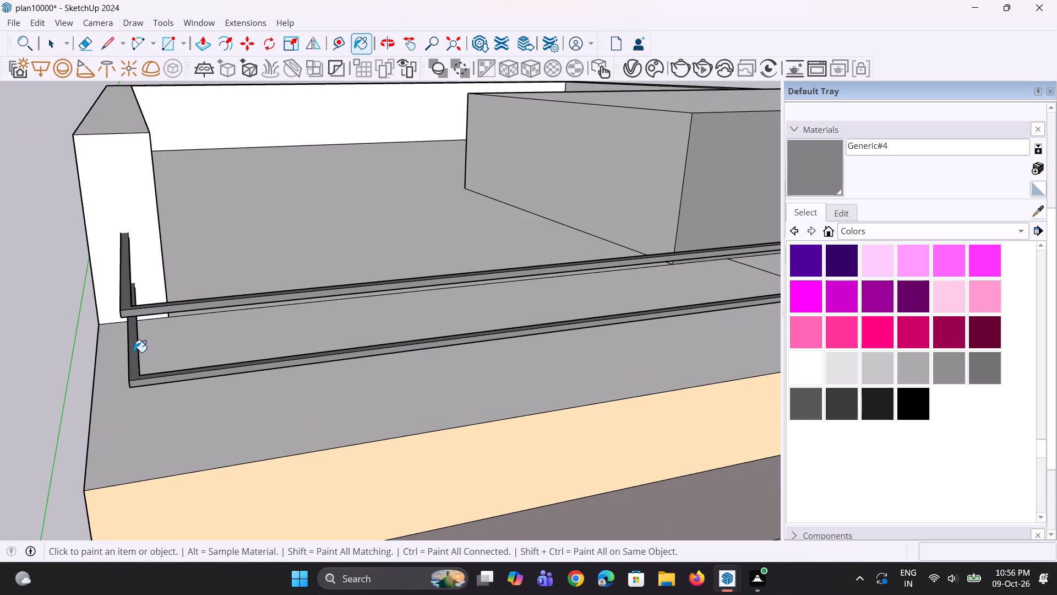
Paint the undersides and remaining side-return faces of the roof-terrace rails with Generic#4.
scroll(134, 352, down, 5)
middle_drag(401, 333, 391, 227)
scroll(231, 217, up, 3)
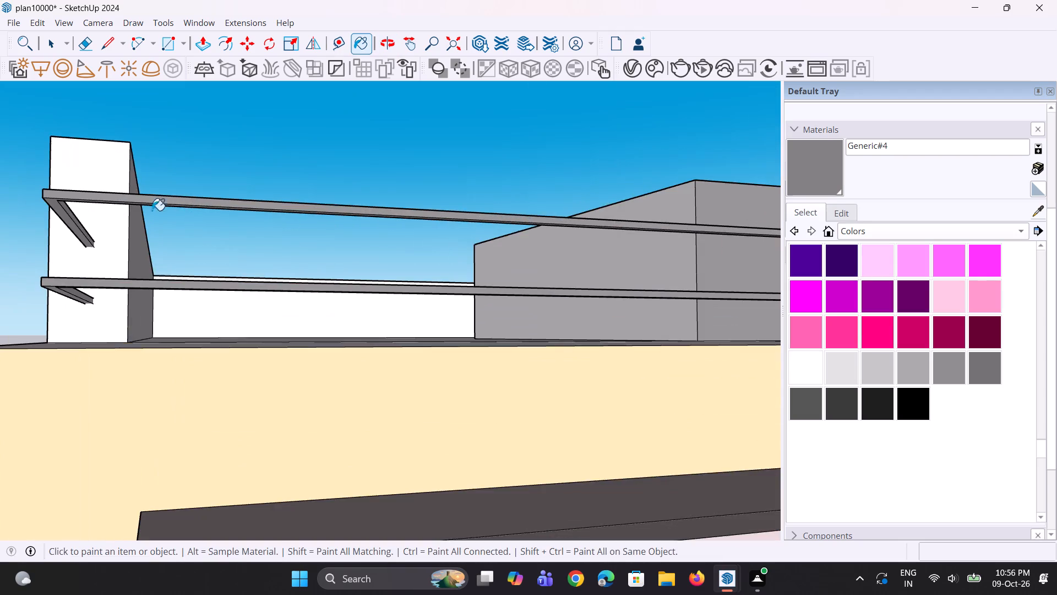
scroll(89, 221, up, 2)
click(73, 237)
middle_drag(86, 288, 94, 250)
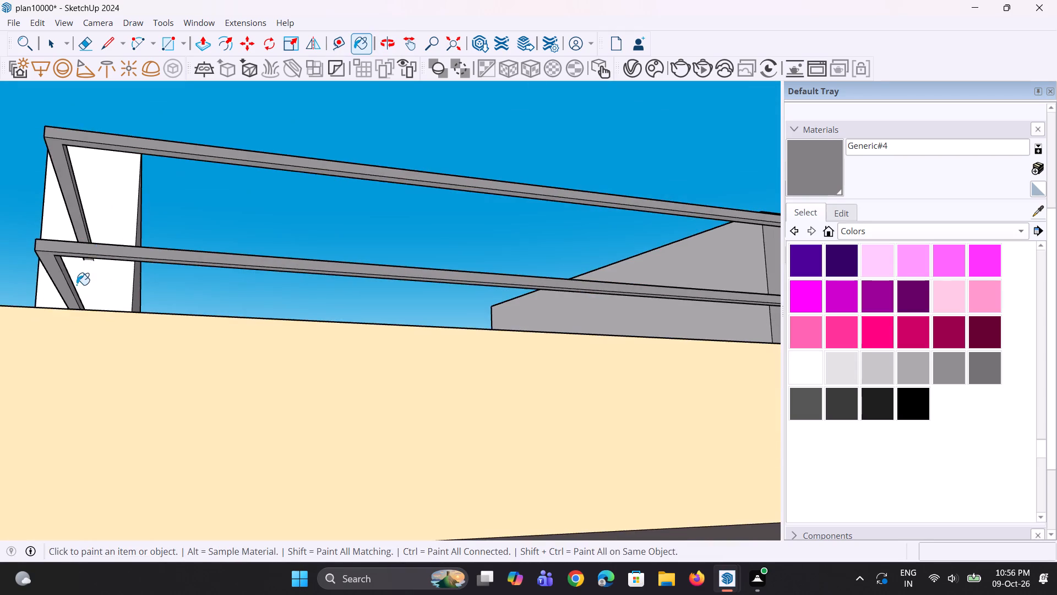
scroll(77, 285, up, 2)
click(63, 273)
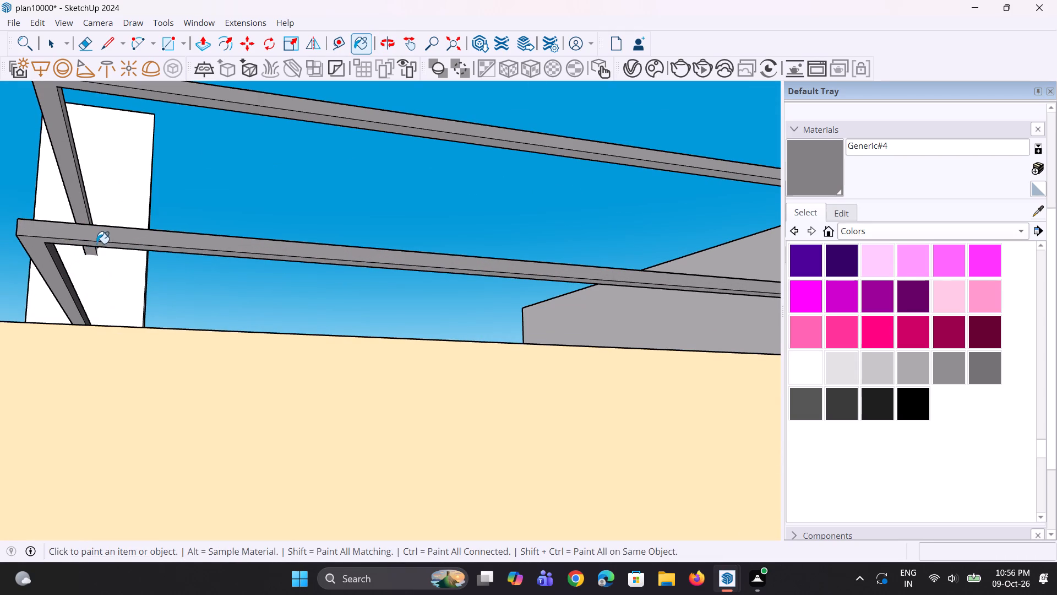
scroll(88, 201, up, 1)
middle_drag(88, 201, 58, 221)
scroll(68, 208, up, 2)
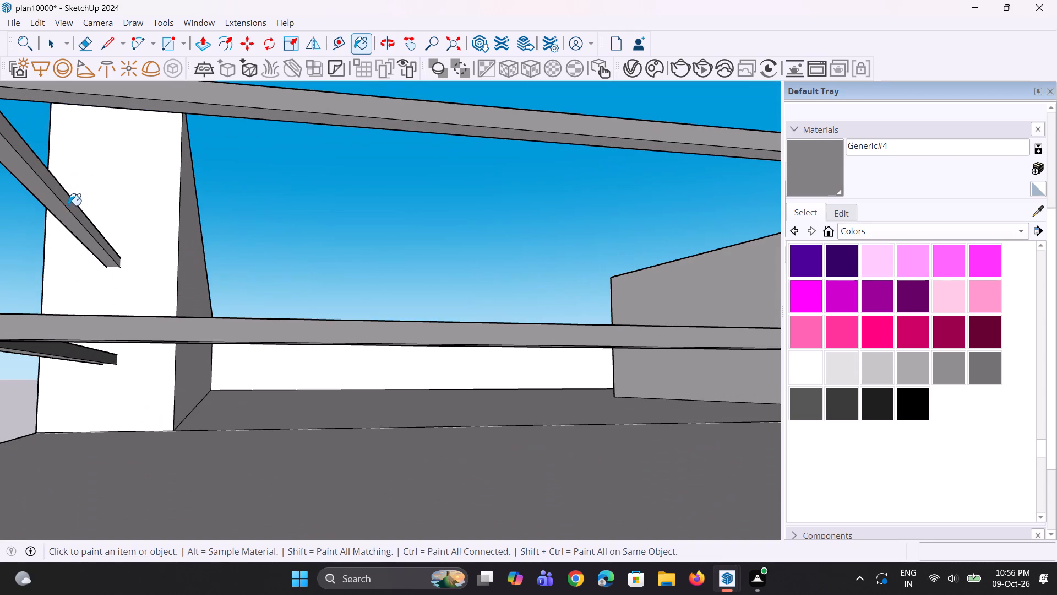
click(69, 204)
scroll(69, 204, down, 7)
middle_drag(36, 242, 106, 244)
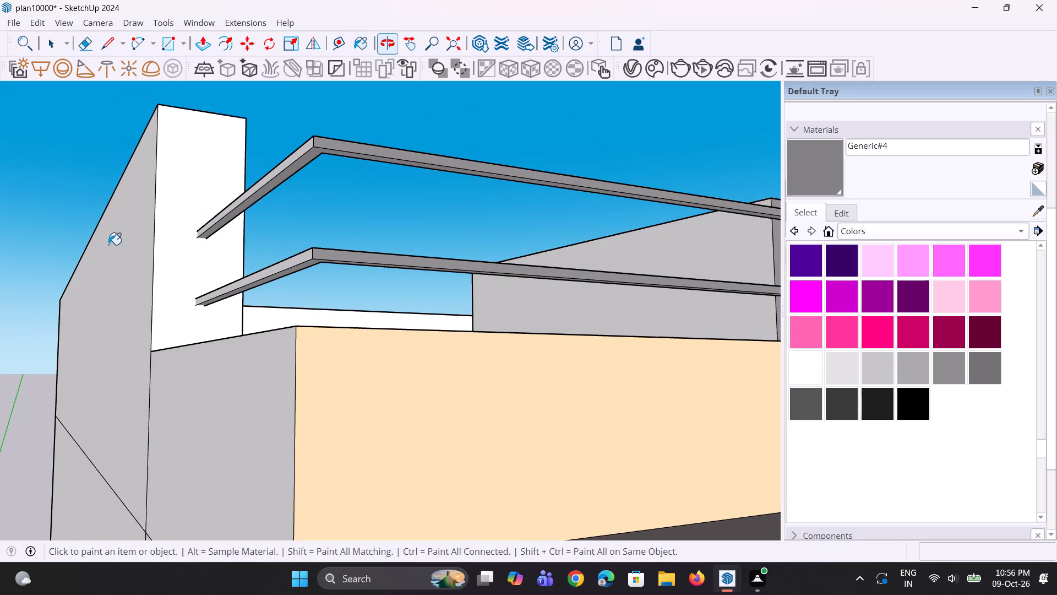
Paint the remaining faces of the roof-terrace rails' side returns and long front runs with Generic#4.
click(224, 208)
click(228, 208)
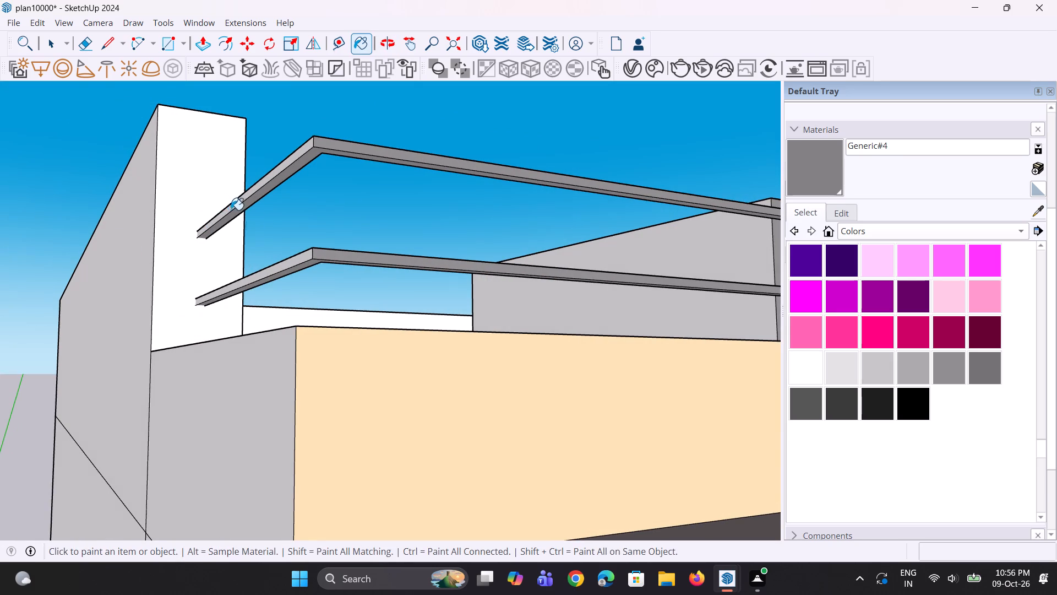
click(273, 268)
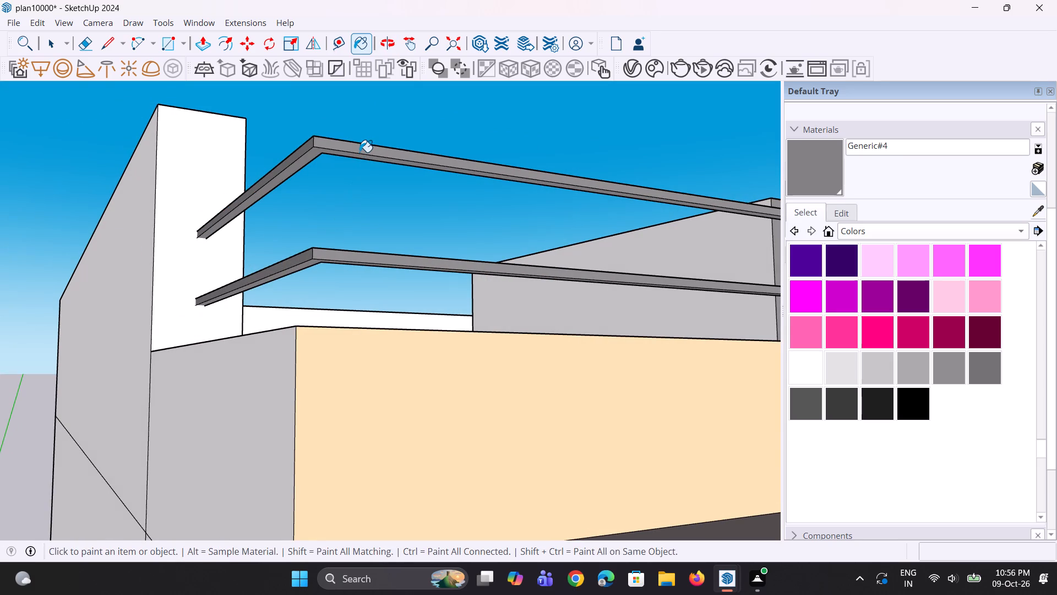
click(359, 152)
click(348, 258)
Inspect the roof-terrace rails and the upper facade from several angles for surfaces that still need painting.
scroll(296, 261, down, 4)
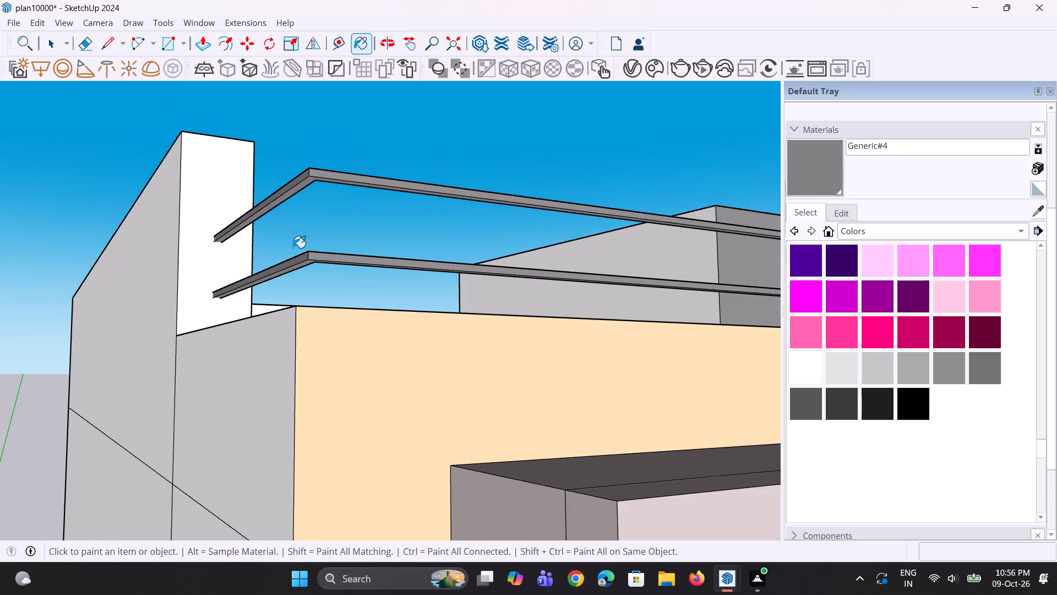
scroll(293, 248, down, 3)
middle_drag(553, 228, 470, 346)
scroll(552, 273, up, 4)
middle_drag(552, 294, 602, 363)
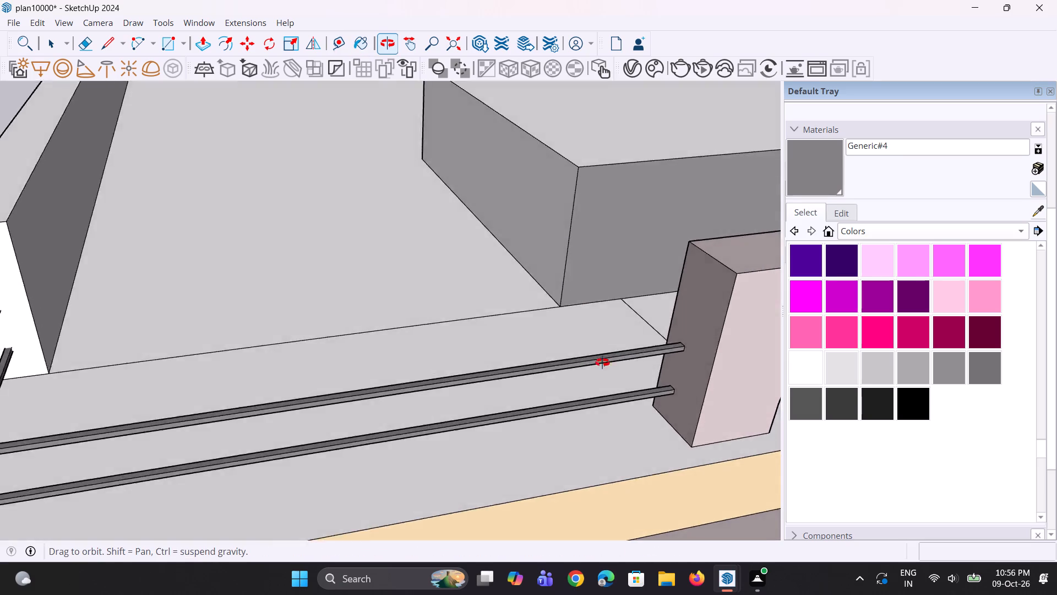
middle_drag(602, 363, 573, 302)
scroll(573, 302, up, 1)
scroll(558, 297, down, 8)
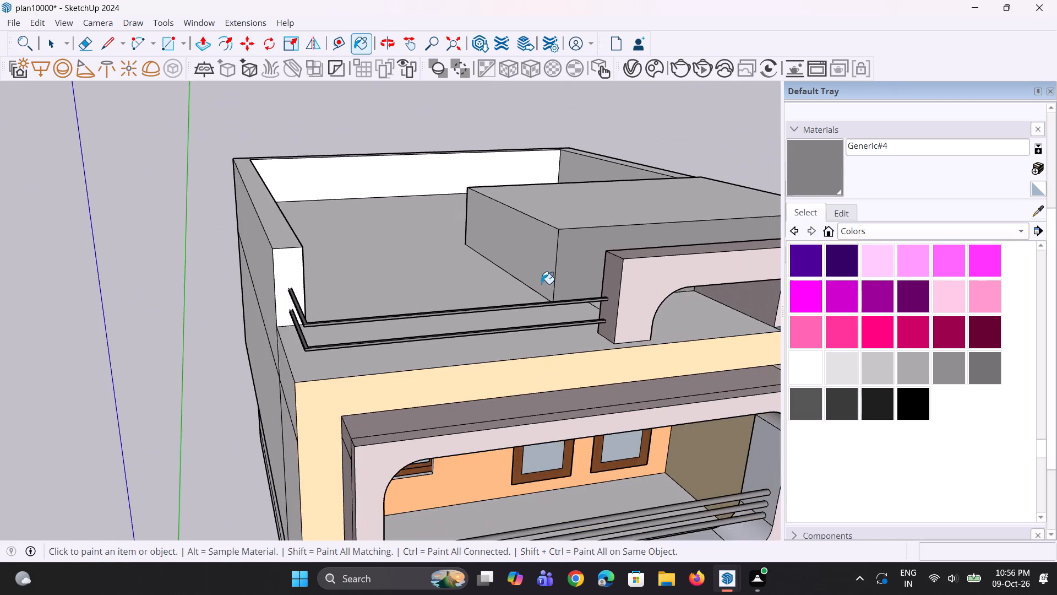
middle_drag(538, 283, 511, 263)
scroll(452, 299, up, 1)
scroll(413, 299, down, 4)
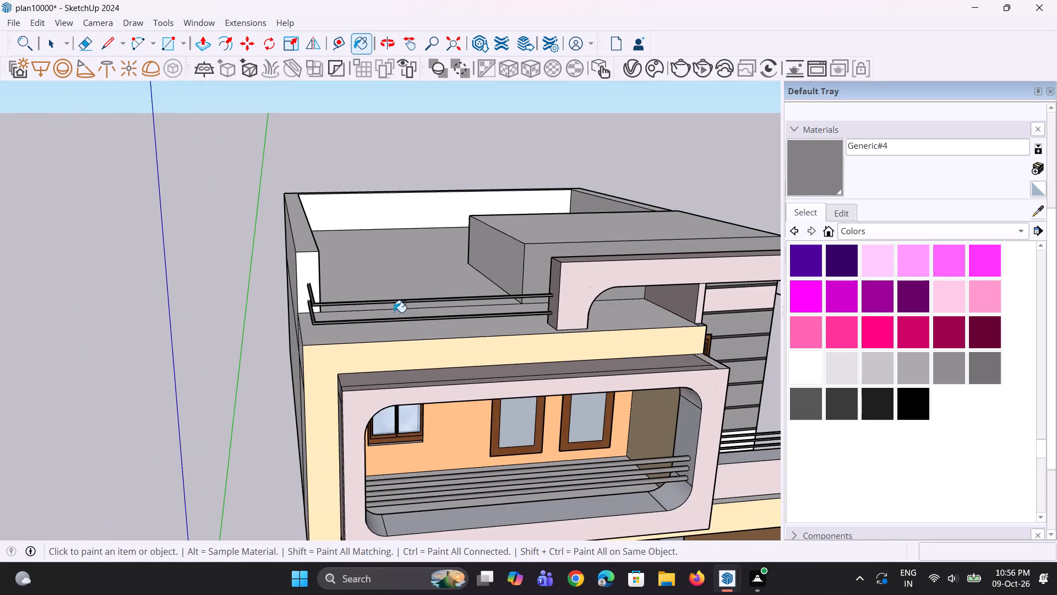
middle_drag(394, 312, 403, 326)
scroll(323, 318, up, 3)
key(space)
key(space)
scroll(294, 312, down, 3)
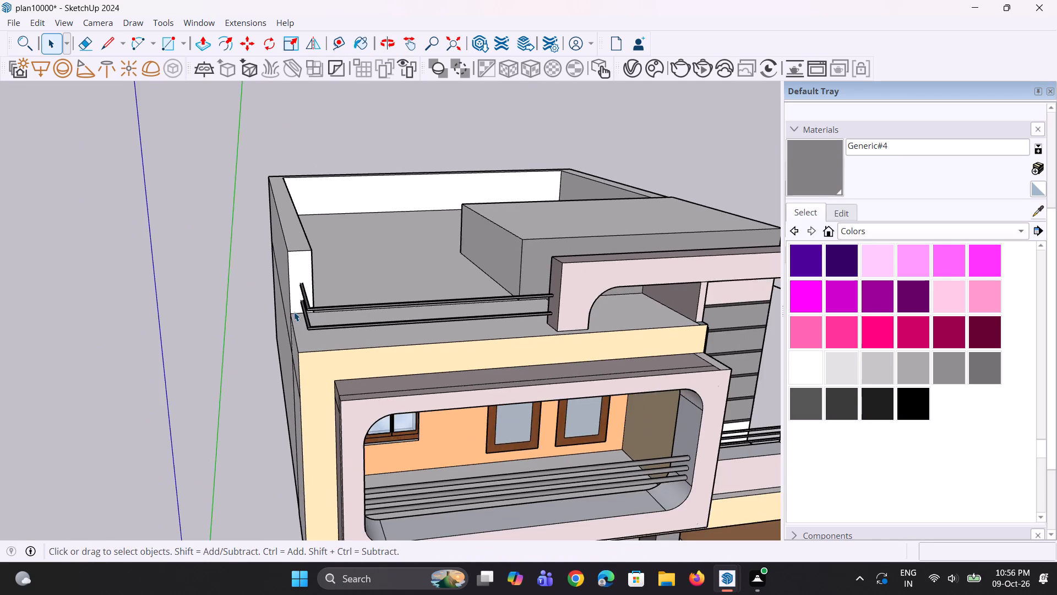
middle_drag(294, 311, 313, 294)
scroll(313, 294, up, 2)
scroll(311, 294, down, 7)
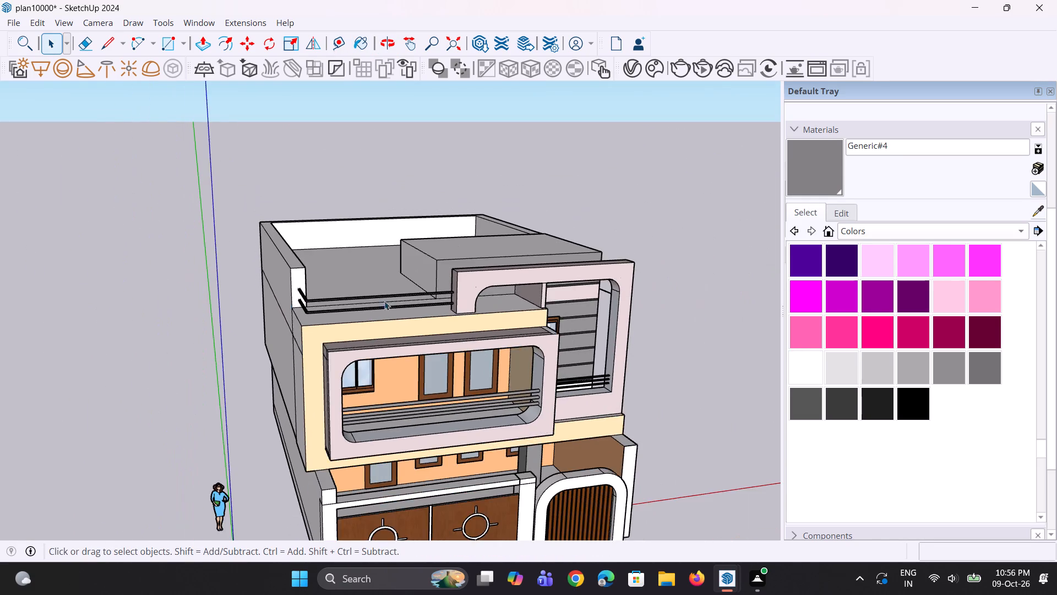
middle_drag(520, 310, 411, 282)
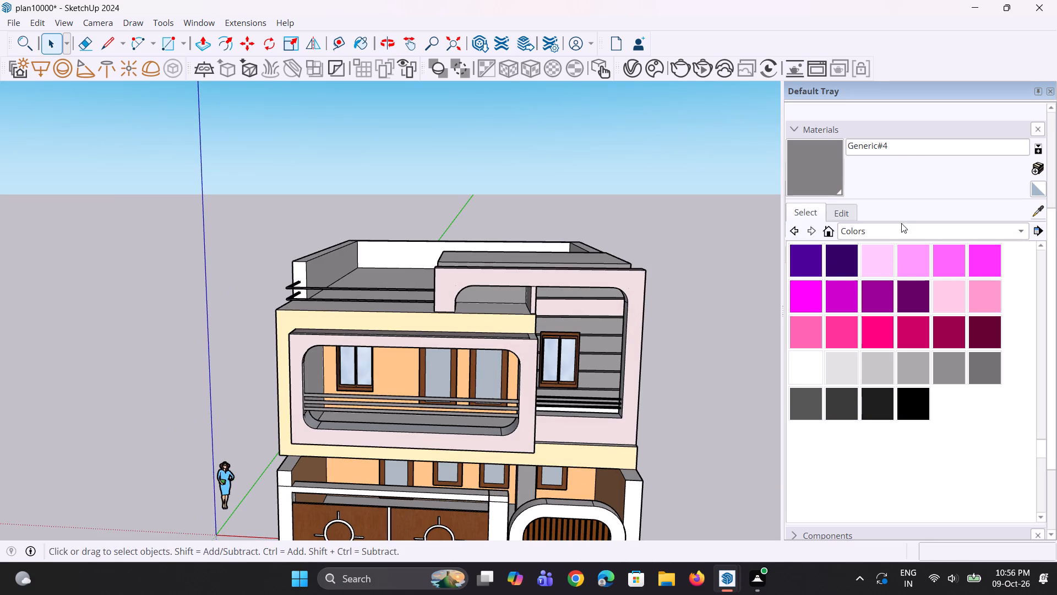
Sample Generic#4 from the grey grooved wall and paint the wall's pale-pink upper strip with it.
click(1038, 209)
scroll(588, 390, up, 2)
click(604, 356)
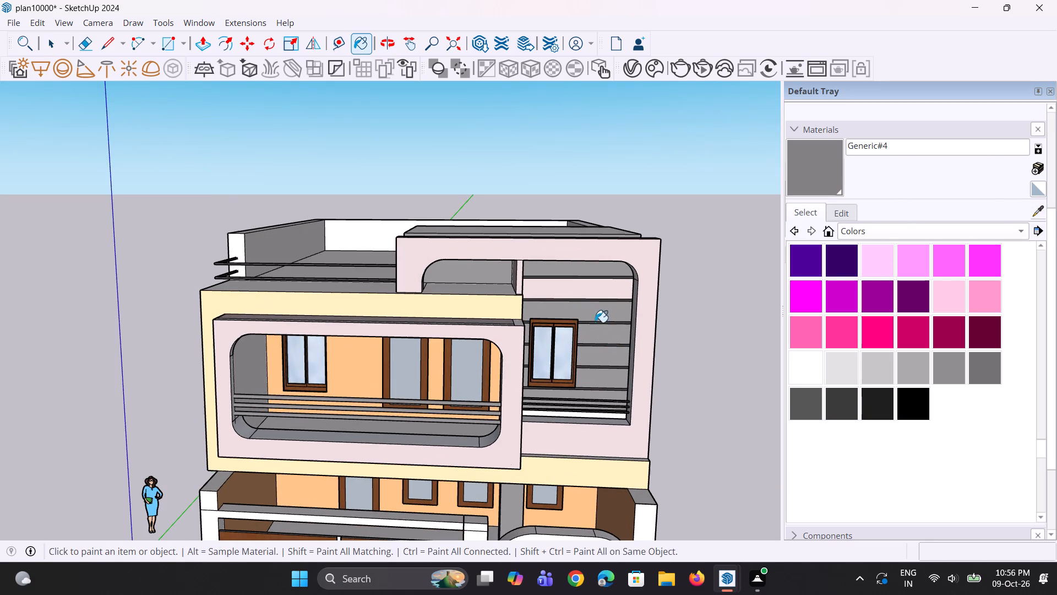
scroll(595, 318, up, 1)
click(597, 294)
Examine the whole front facade, from the roof terrace down to the gates, for unpainted surfaces.
scroll(580, 305, down, 3)
middle_drag(556, 314, 571, 260)
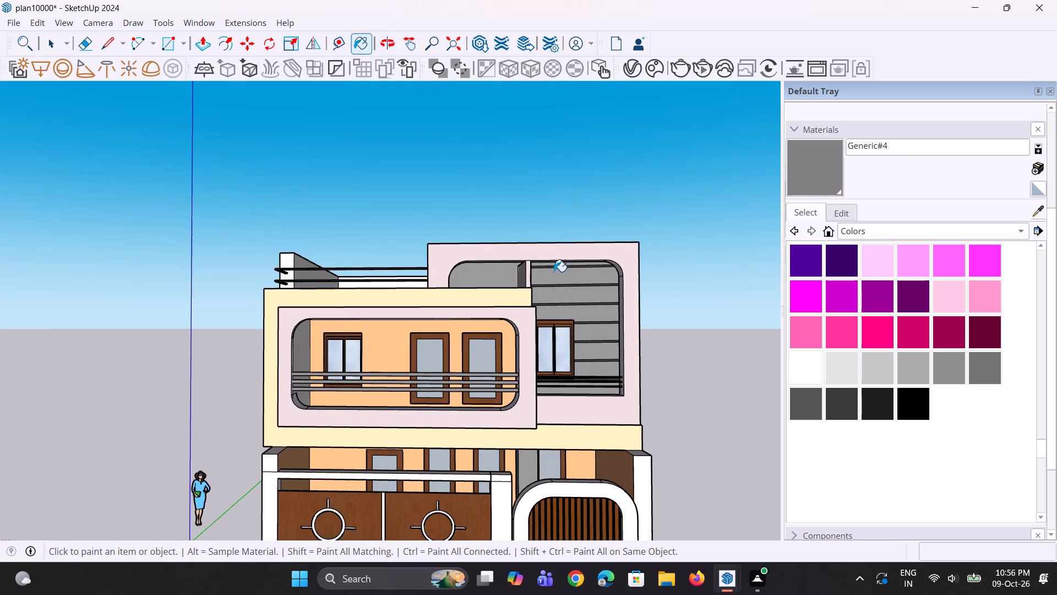
scroll(466, 244, down, 5)
middle_drag(439, 258, 446, 289)
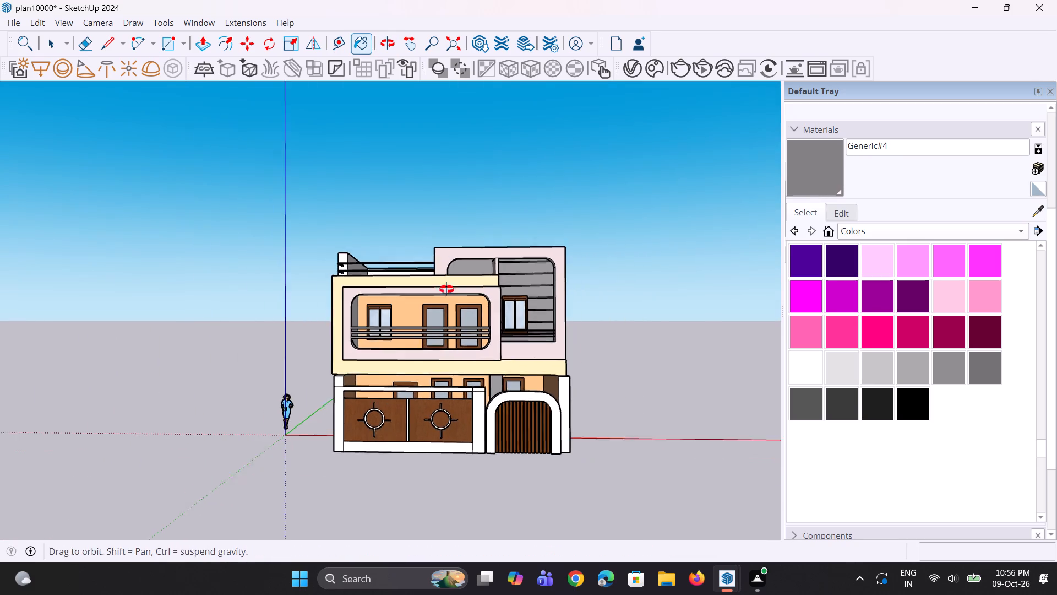
middle_drag(446, 289, 447, 293)
scroll(440, 337, up, 2)
scroll(443, 367, down, 1)
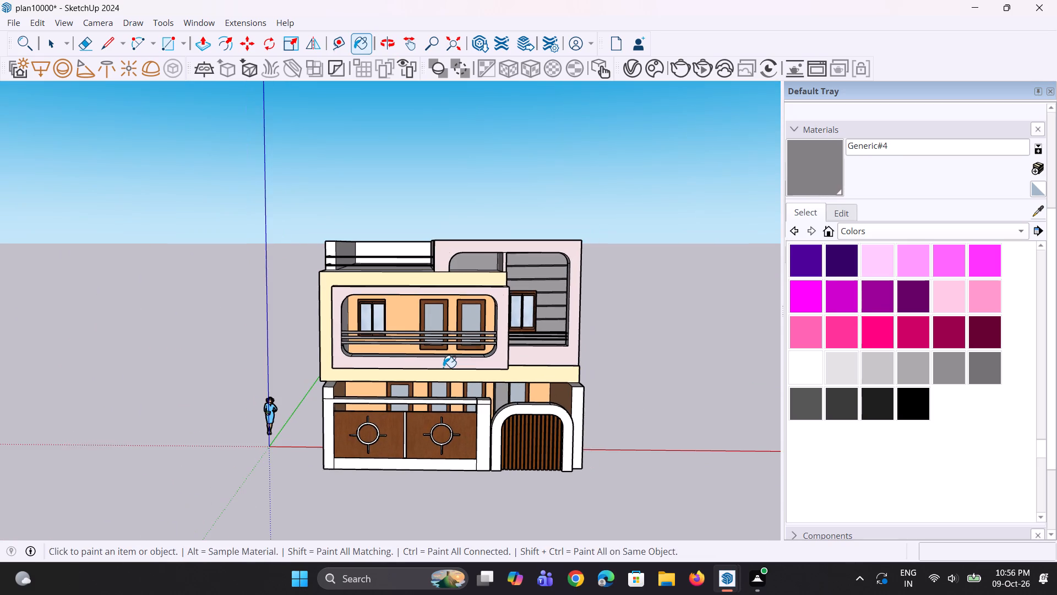
middle_drag(454, 388, 463, 394)
scroll(477, 394, up, 2)
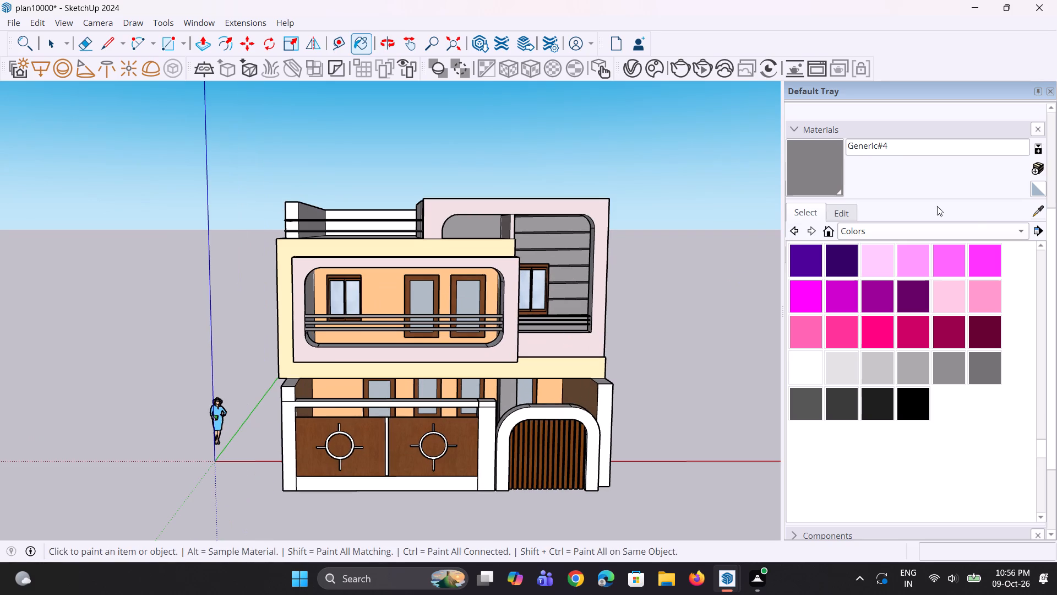
Sample Generic#5 from the balcony frame and paint the front faces of the main gate's pillars, beam and base and the arched gate surround.
click(1032, 212)
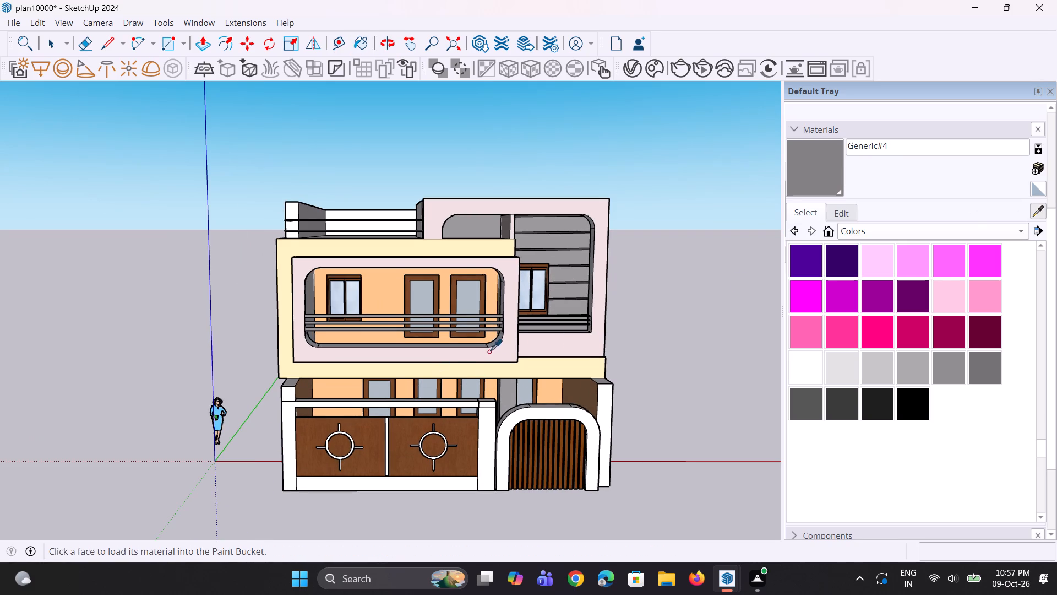
click(489, 351)
scroll(498, 460, up, 2)
click(477, 451)
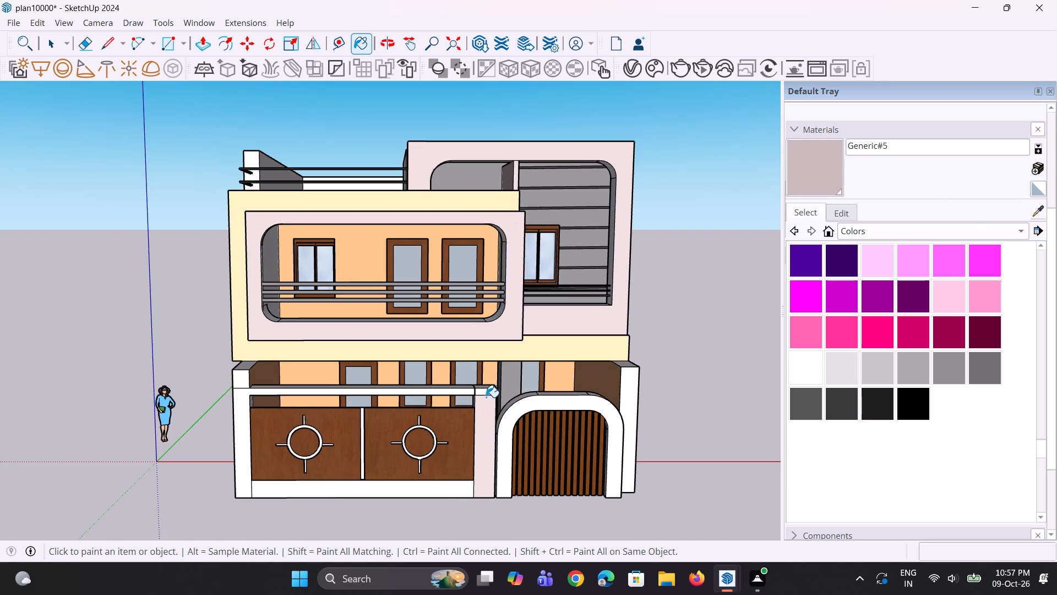
click(488, 394)
click(460, 393)
click(362, 486)
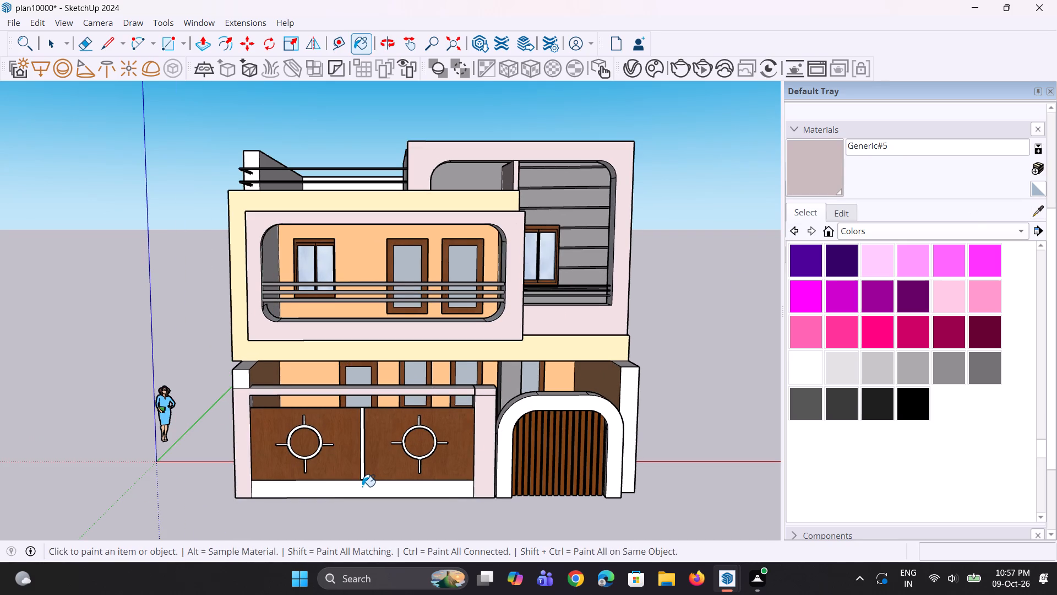
scroll(362, 481, up, 1)
click(524, 459)
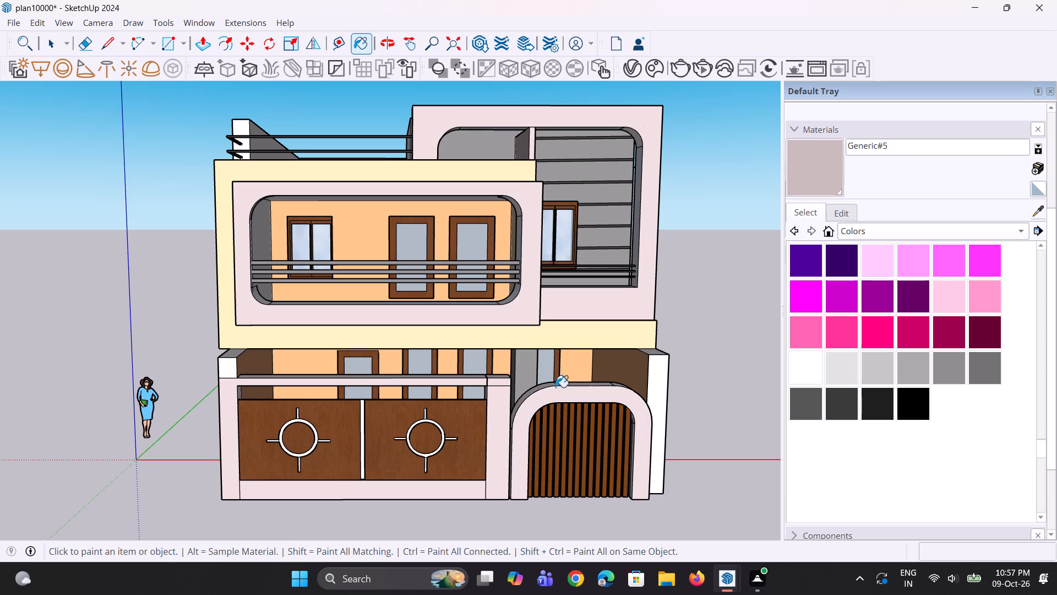
Paint the top faces of the arched gate surround, the main gate's pillar and its beam with Generic#5.
middle_drag(558, 363, 550, 462)
scroll(557, 412, up, 2)
click(563, 403)
click(522, 405)
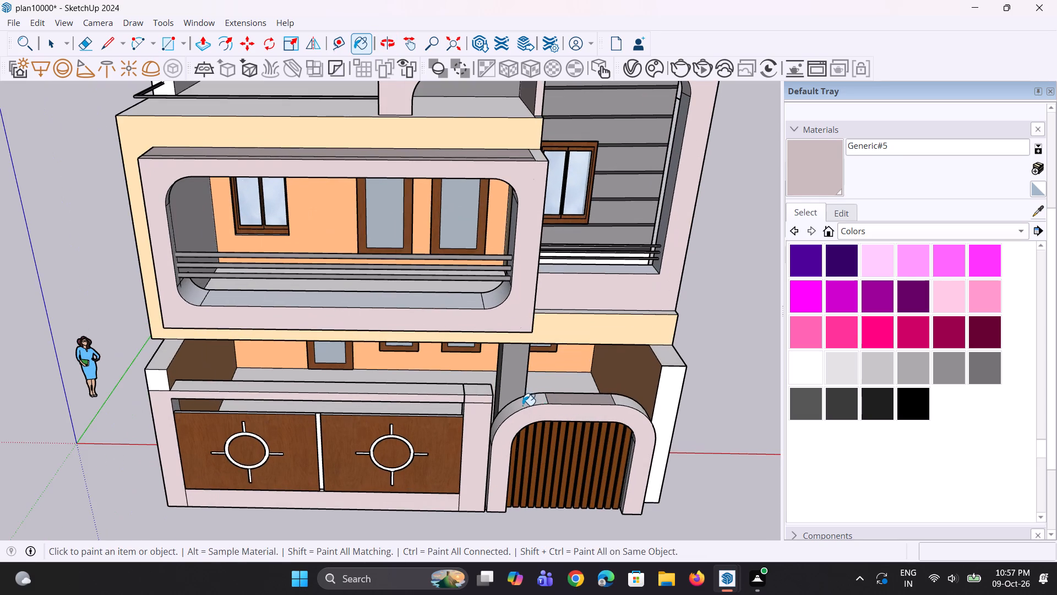
click(620, 403)
click(484, 392)
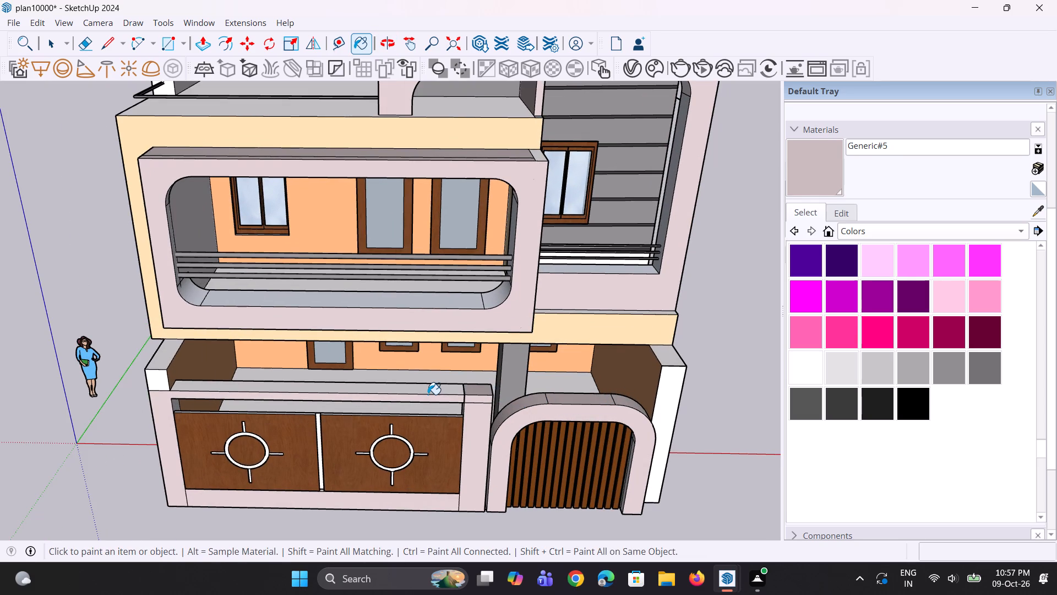
click(428, 394)
scroll(428, 394, down, 3)
scroll(307, 395, up, 4)
click(312, 383)
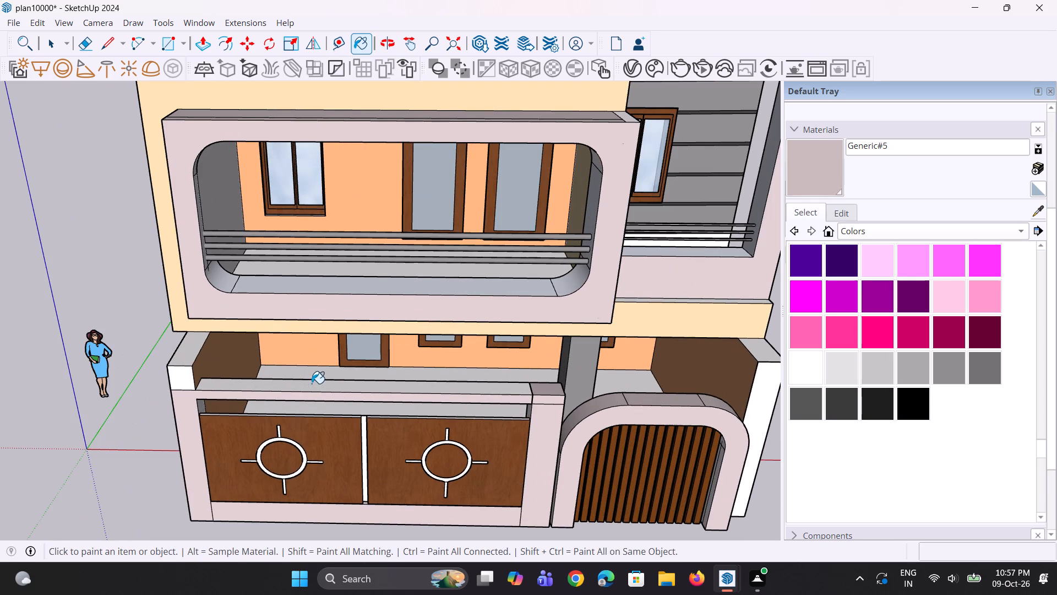
Paint the front ends of both side boundary walls, plus the top of the one beside the main gate, with Generic#5.
middle_drag(170, 401, 258, 377)
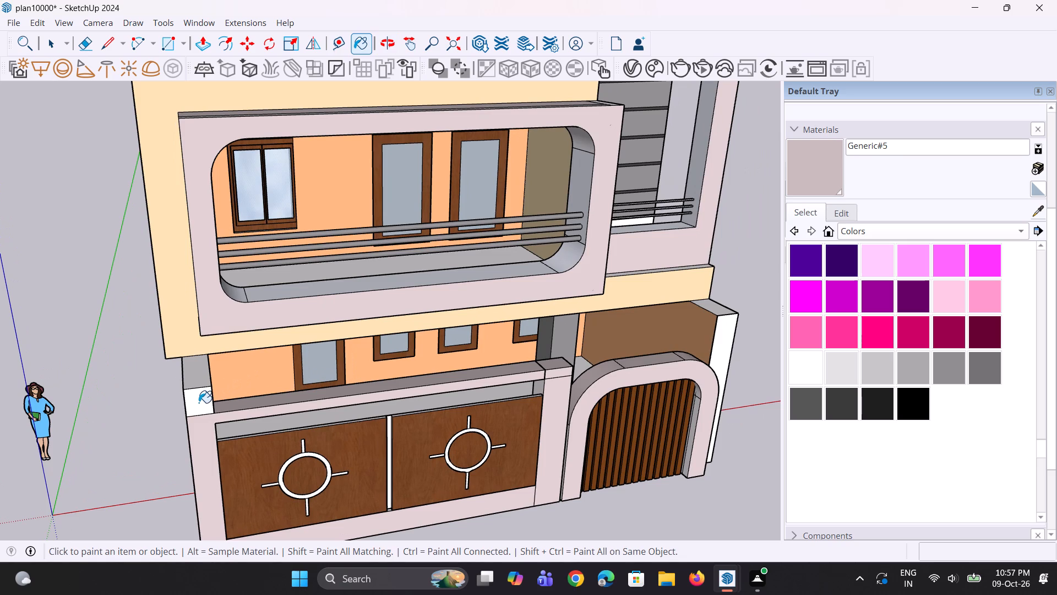
click(199, 403)
click(202, 378)
scroll(201, 390, down, 4)
middle_drag(201, 418, 291, 404)
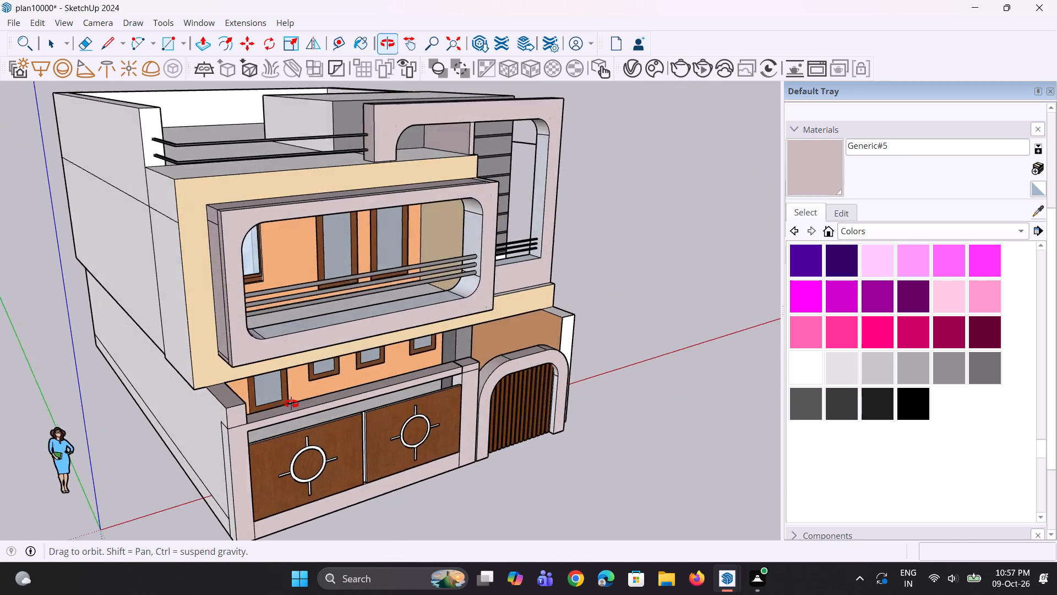
middle_drag(291, 404, 169, 400)
scroll(253, 417, down, 3)
middle_drag(479, 453, 435, 370)
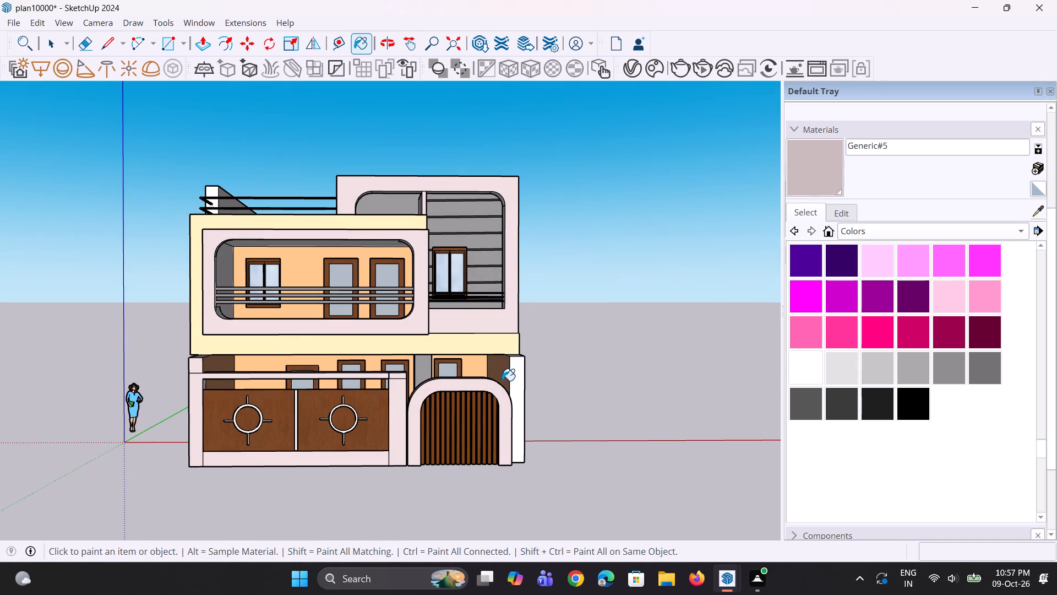
click(524, 399)
Paint the outer side face of the arched gate surround with Generic#5.
middle_drag(524, 400, 460, 407)
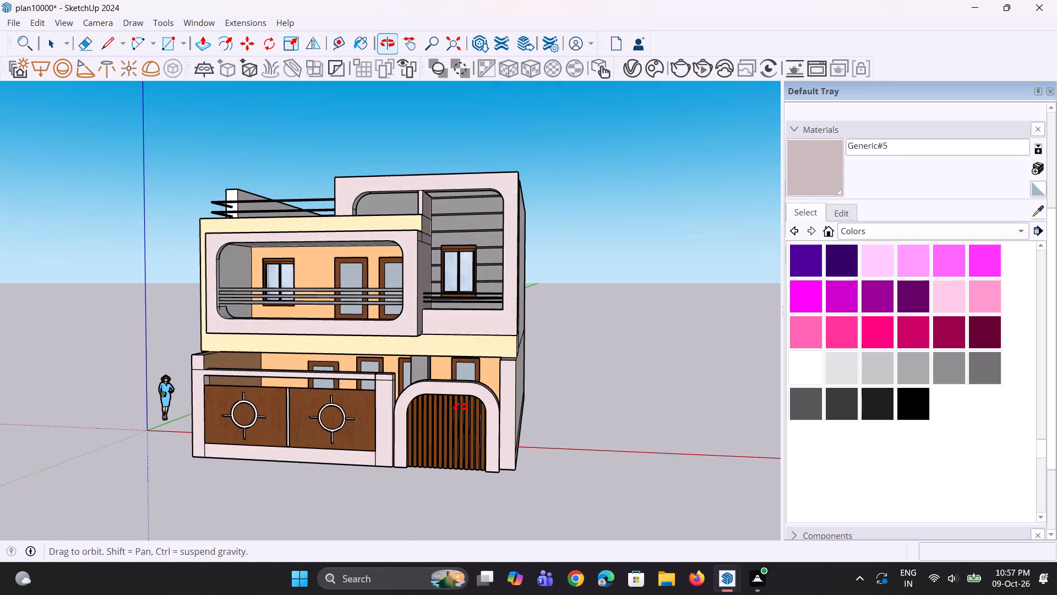
middle_drag(460, 407, 325, 450)
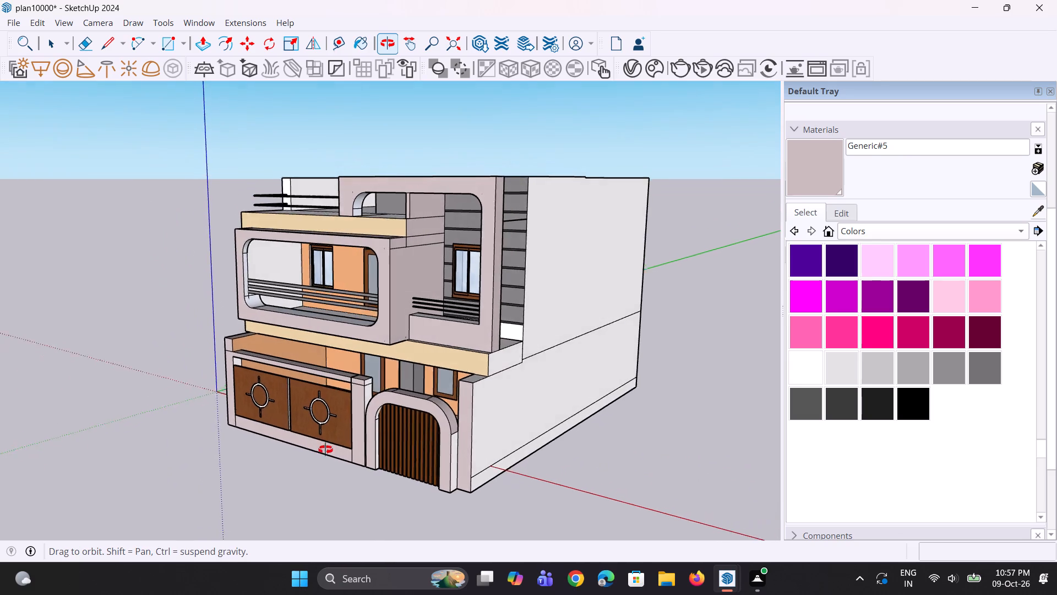
middle_drag(325, 450, 320, 449)
scroll(432, 477, up, 2)
click(454, 457)
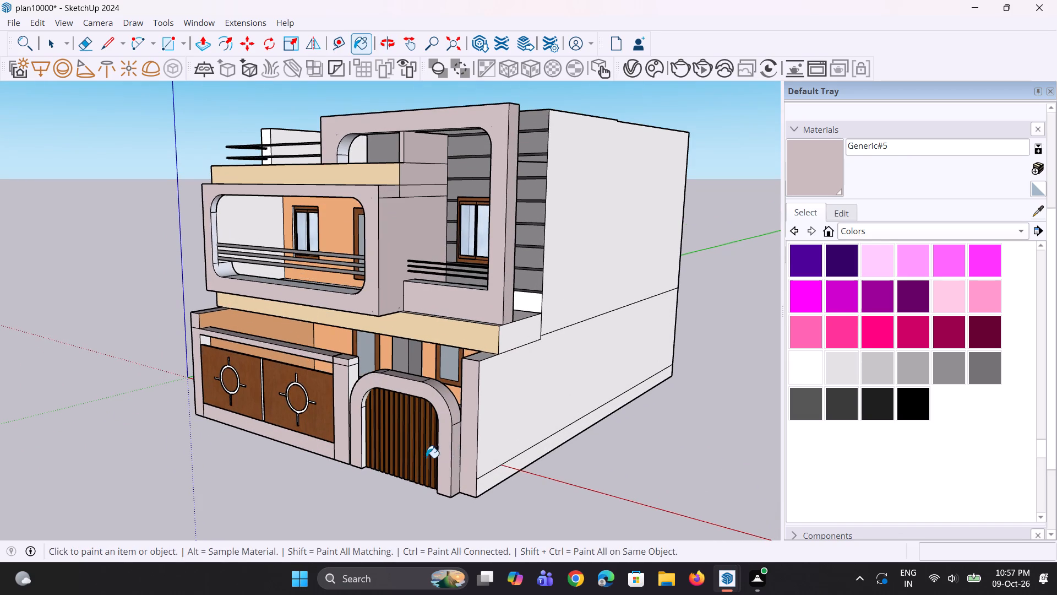
Sample Generic#4 from the grooved wall and paint the white strip at the wall's base with it.
scroll(330, 469, down, 4)
middle_drag(320, 468, 248, 437)
scroll(375, 365, up, 2)
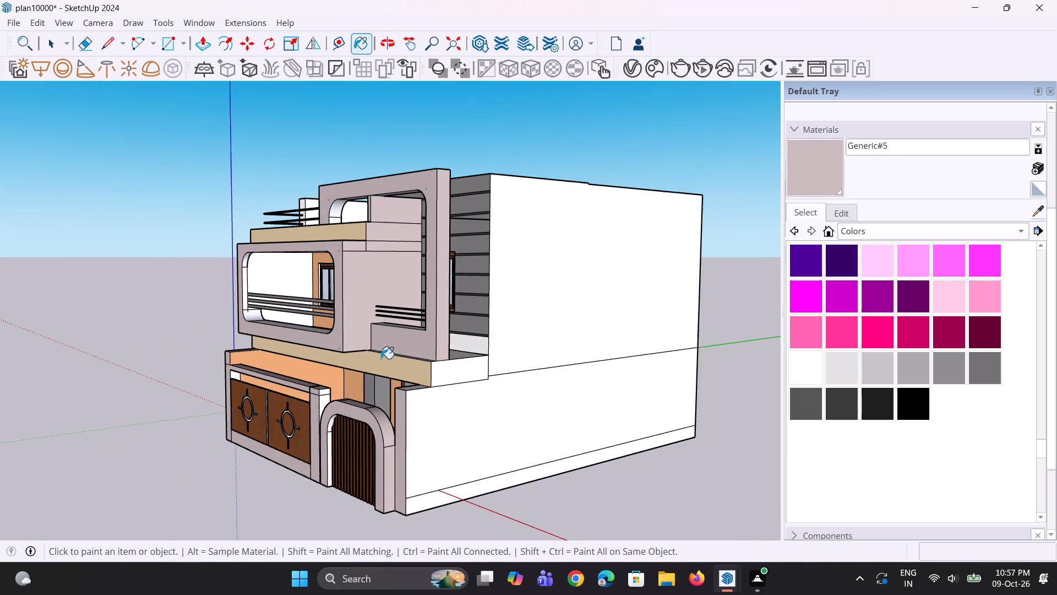
click(1028, 211)
click(1042, 216)
scroll(382, 331, up, 2)
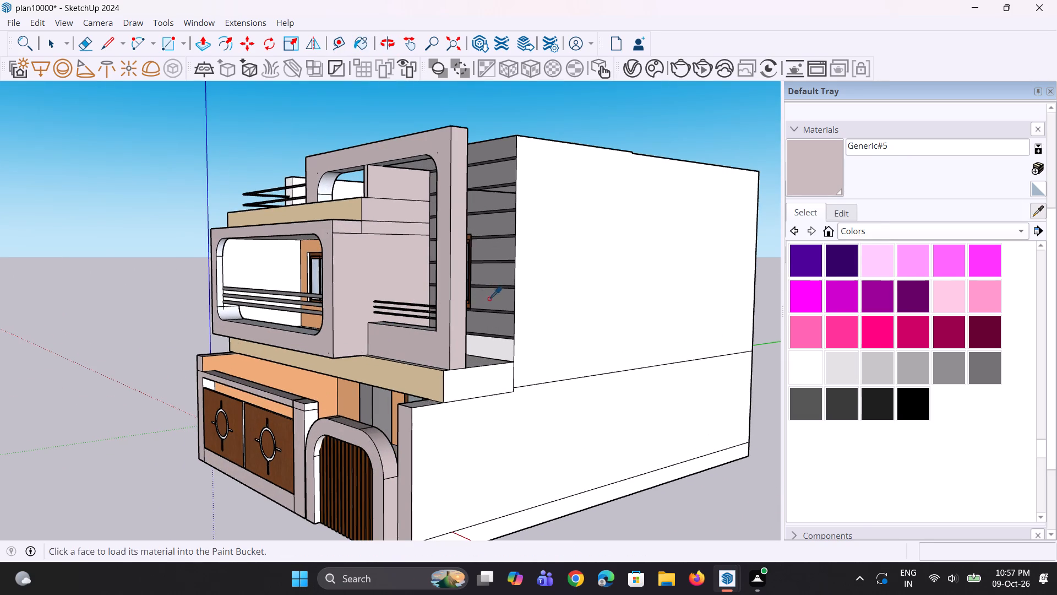
click(490, 297)
scroll(507, 337, up, 3)
click(490, 348)
Examine the house's side and front elevations for surfaces that still need painting.
scroll(491, 361, down, 4)
middle_drag(331, 383, 337, 385)
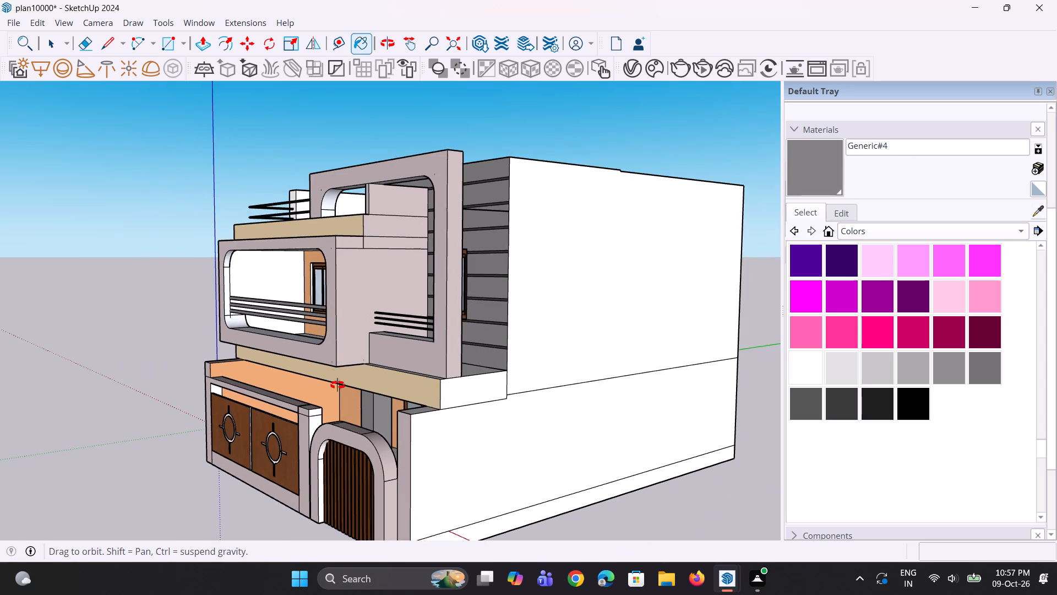
middle_drag(337, 385, 525, 405)
scroll(523, 399, down, 3)
middle_drag(518, 394, 148, 418)
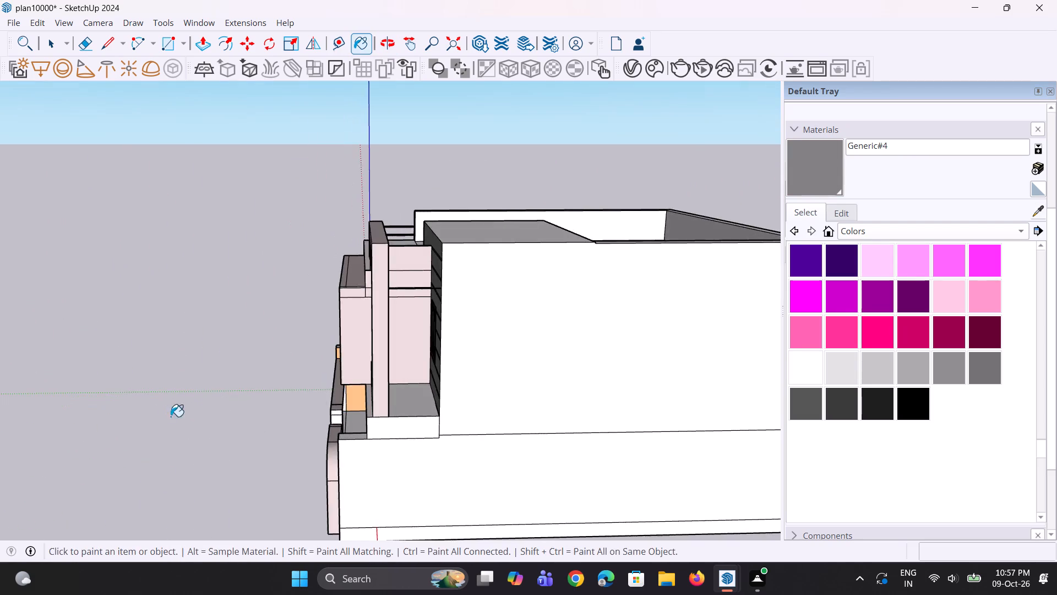
scroll(199, 416, up, 3)
scroll(224, 420, down, 1)
middle_drag(295, 425, 612, 408)
scroll(454, 383, down, 4)
middle_drag(410, 385, 548, 353)
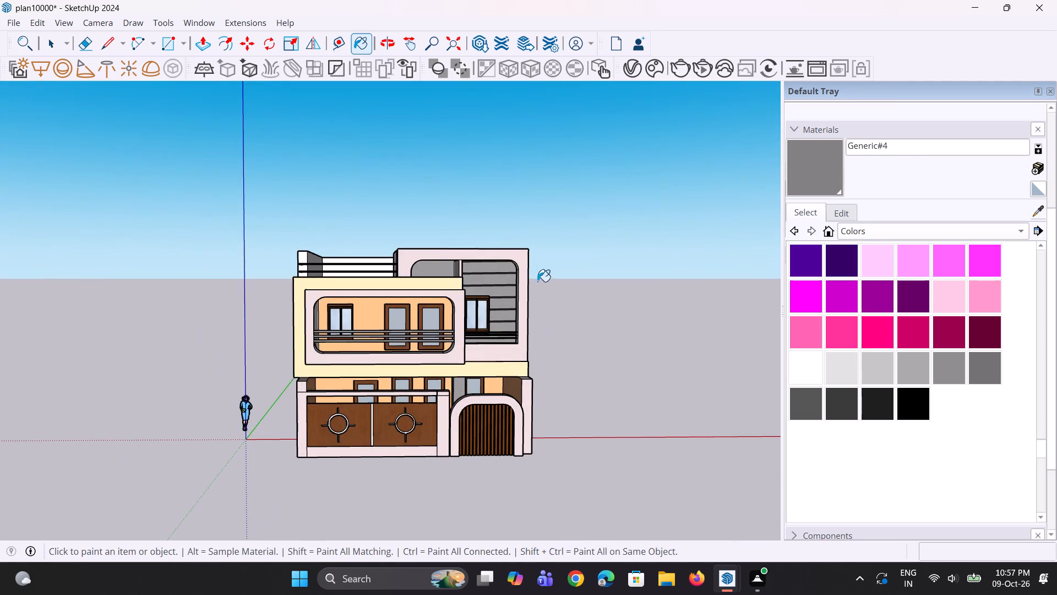
Sample Generic#5 from the upper-floor frame and paint the inner faces of the roof terrace's side and rear parapets.
scroll(528, 243, up, 4)
middle_drag(477, 268, 456, 321)
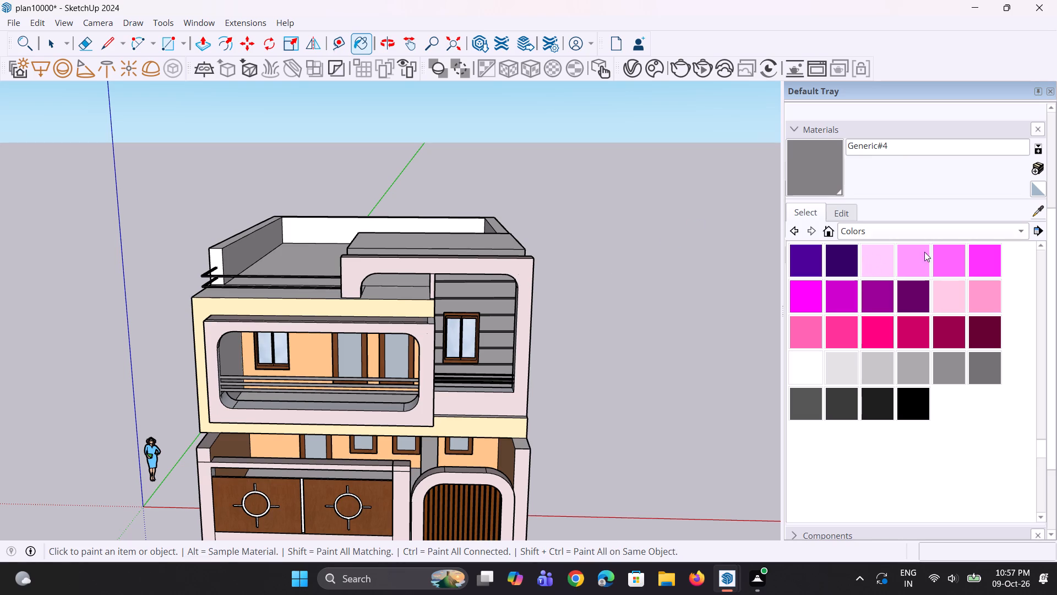
click(1034, 212)
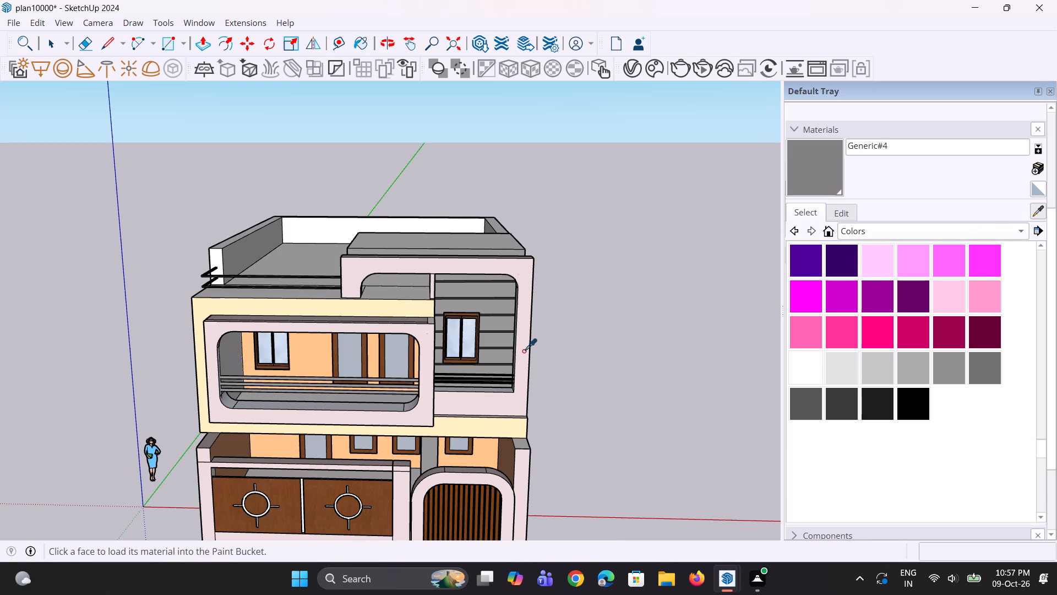
click(522, 350)
scroll(196, 244, up, 2)
click(258, 251)
click(355, 231)
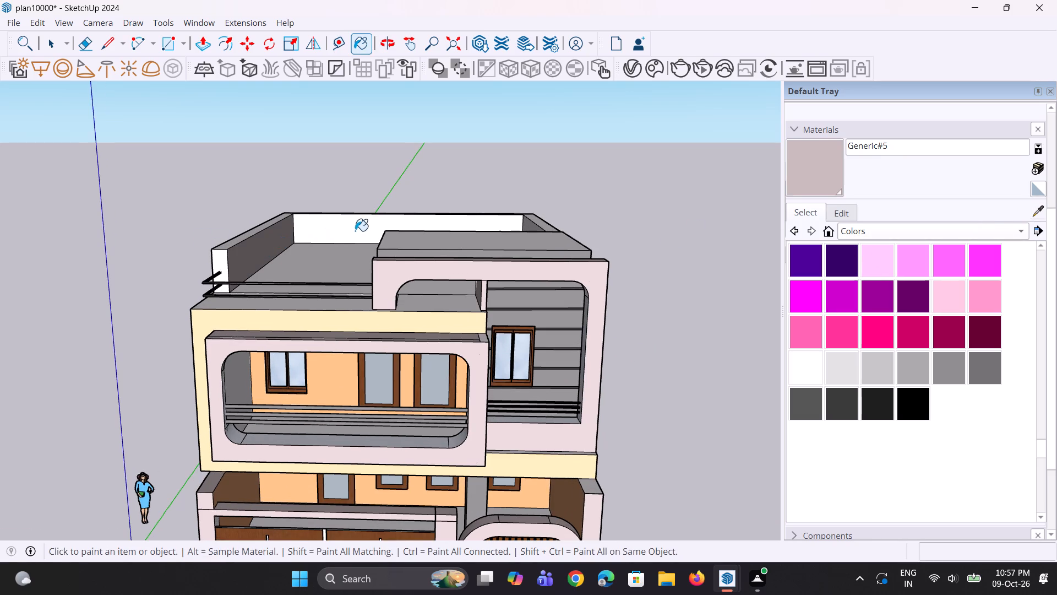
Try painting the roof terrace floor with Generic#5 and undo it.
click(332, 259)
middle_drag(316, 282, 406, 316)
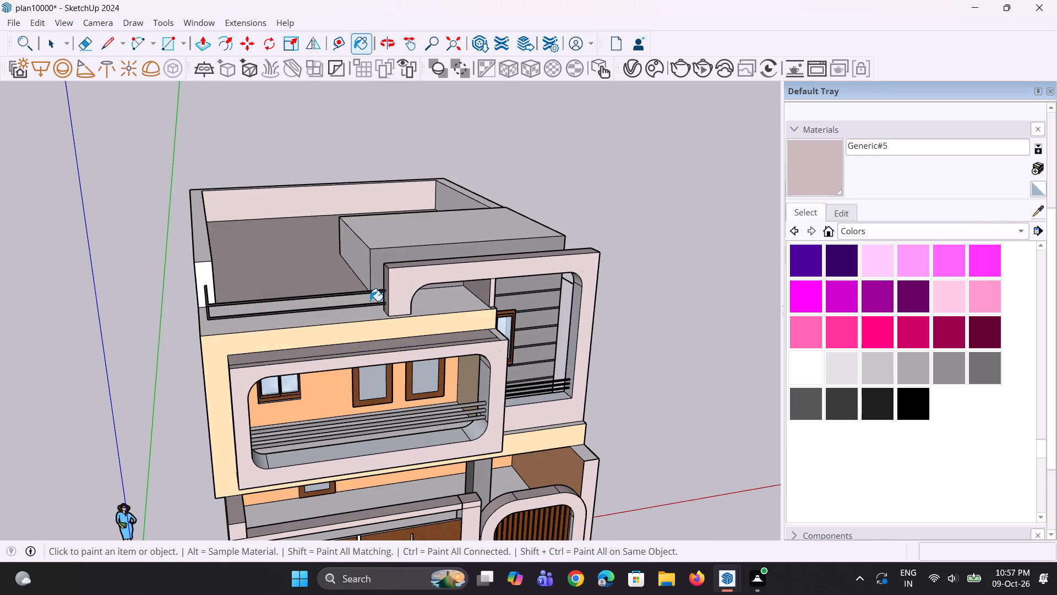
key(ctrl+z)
Paint the top, front end and outer side face of the terrace parapet beside the railing with Generic#5.
middle_drag(199, 251, 209, 256)
click(200, 247)
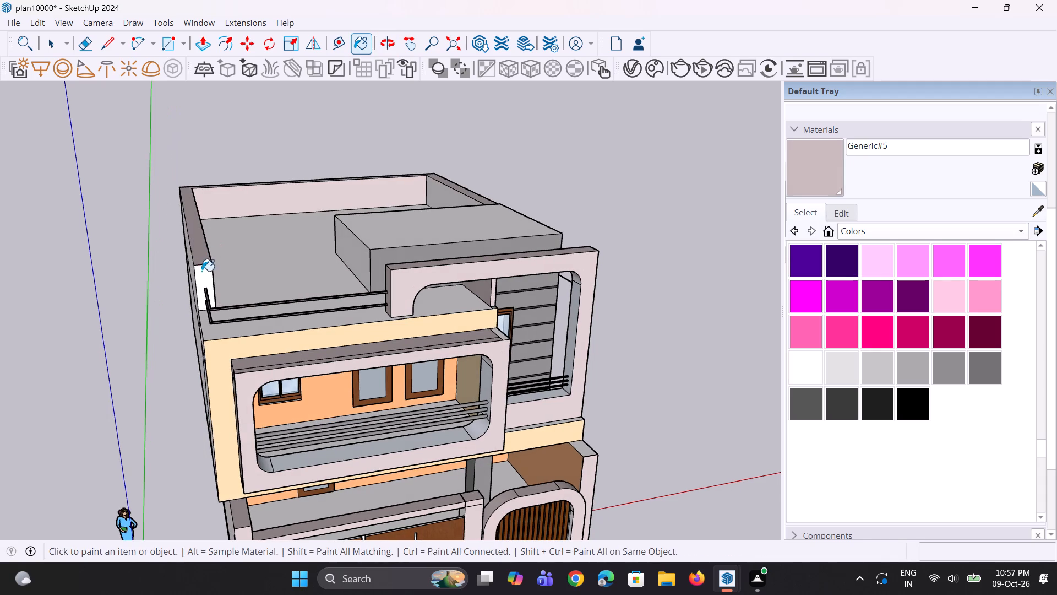
click(204, 281)
middle_drag(197, 262, 258, 256)
scroll(203, 263, down, 1)
click(177, 274)
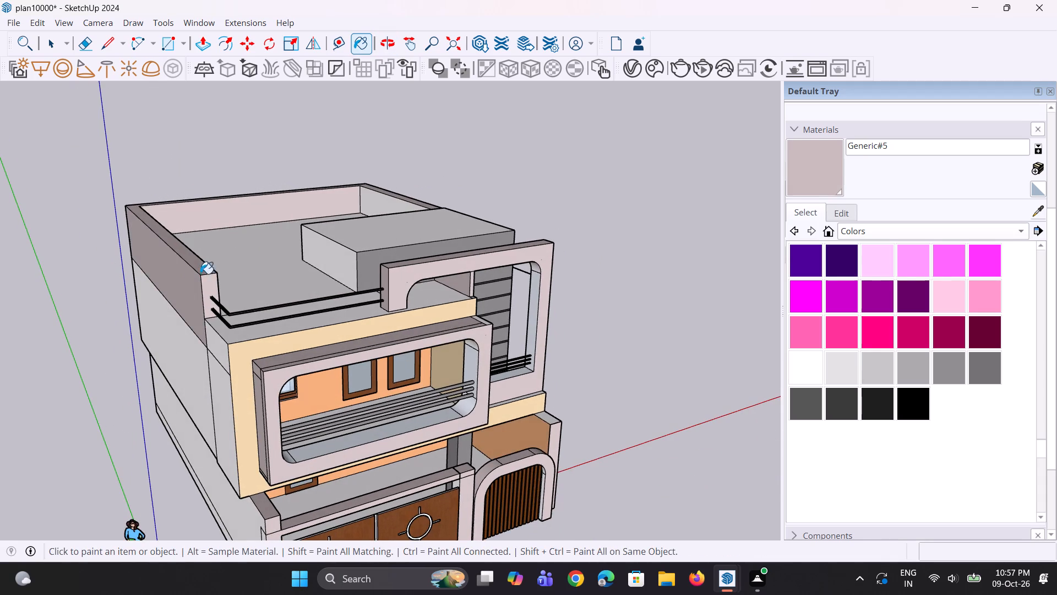
Paint the inner face and top of the opposite side parapet, behind the raised roof block, with Generic#5.
scroll(246, 281, down, 3)
middle_drag(474, 221, 331, 272)
scroll(416, 193, up, 6)
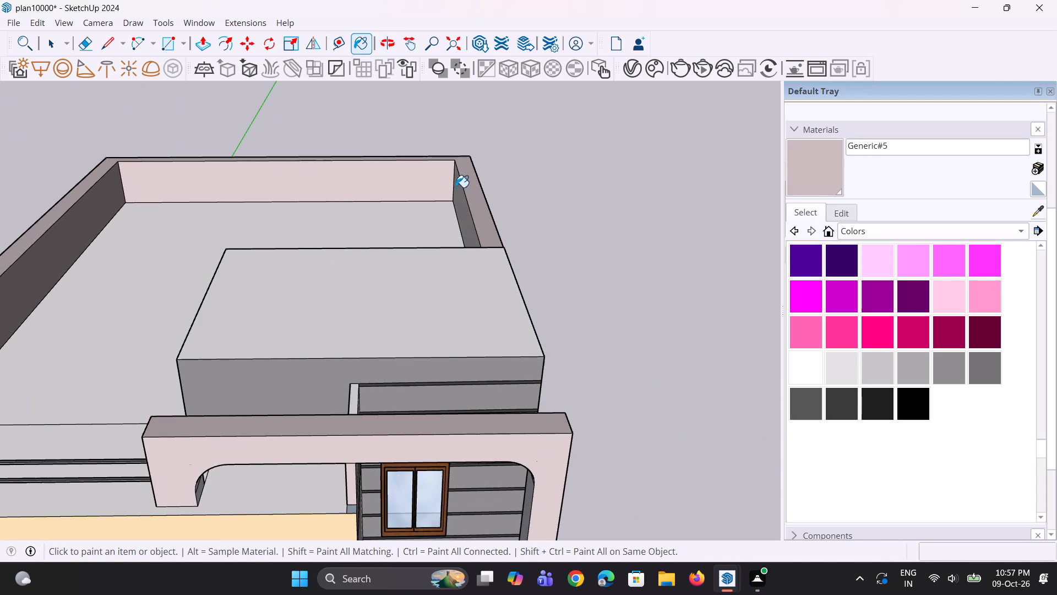
click(461, 194)
click(473, 201)
Examine the house's front elevation and roof terrace for surfaces that still need painting.
middle_drag(499, 214, 336, 187)
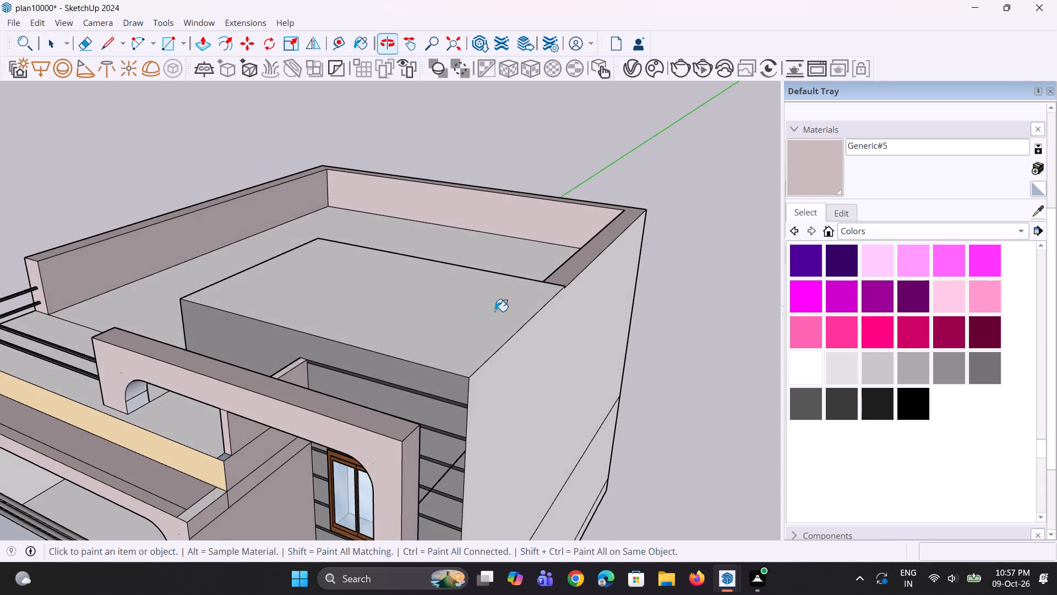
scroll(503, 301, down, 3)
middle_drag(404, 297, 511, 224)
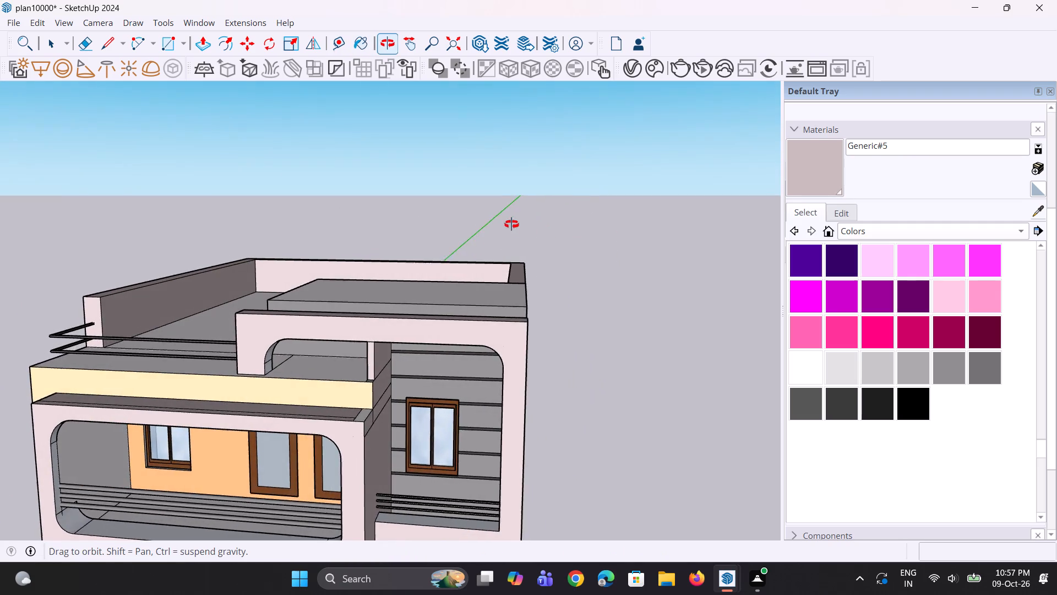
middle_drag(511, 224, 513, 225)
scroll(483, 249, down, 3)
scroll(382, 293, down, 3)
scroll(375, 328, up, 5)
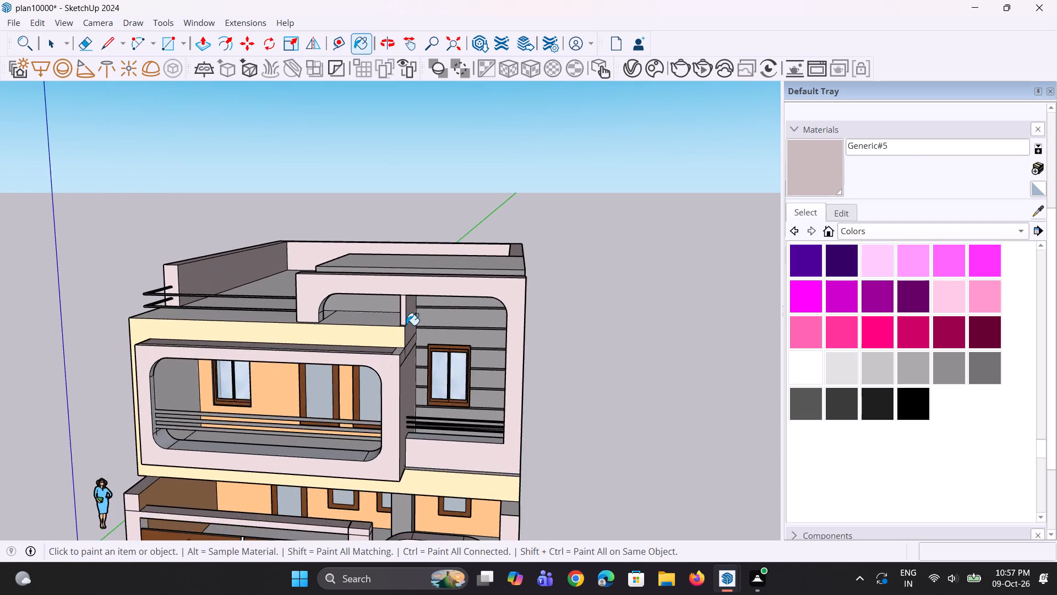
scroll(406, 325, up, 5)
scroll(378, 312, down, 7)
middle_drag(314, 386, 371, 364)
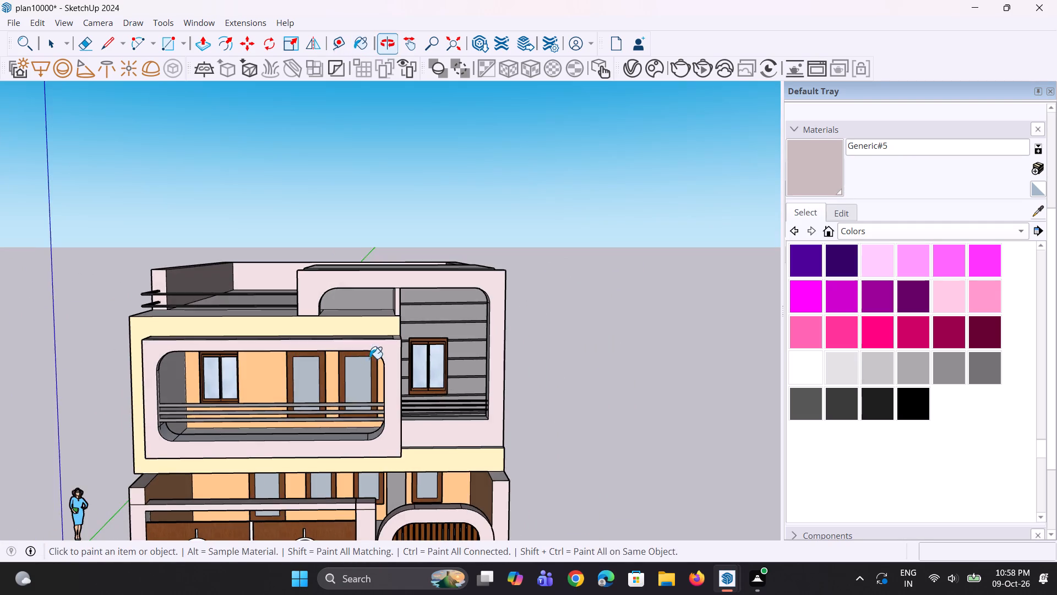
scroll(361, 330, down, 6)
scroll(311, 510, up, 3)
scroll(368, 443, up, 3)
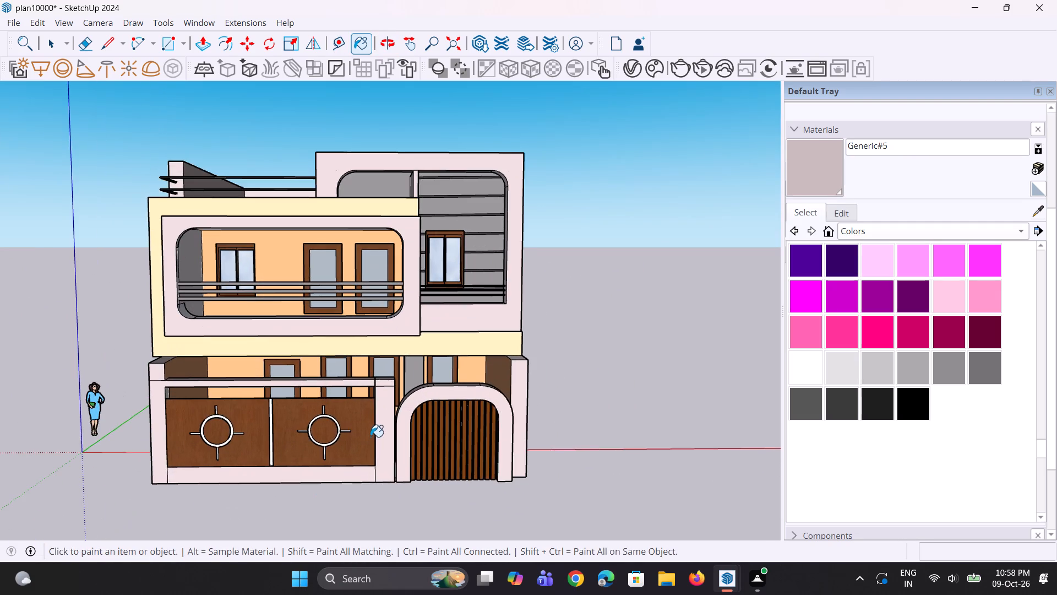
middle_drag(353, 426, 390, 457)
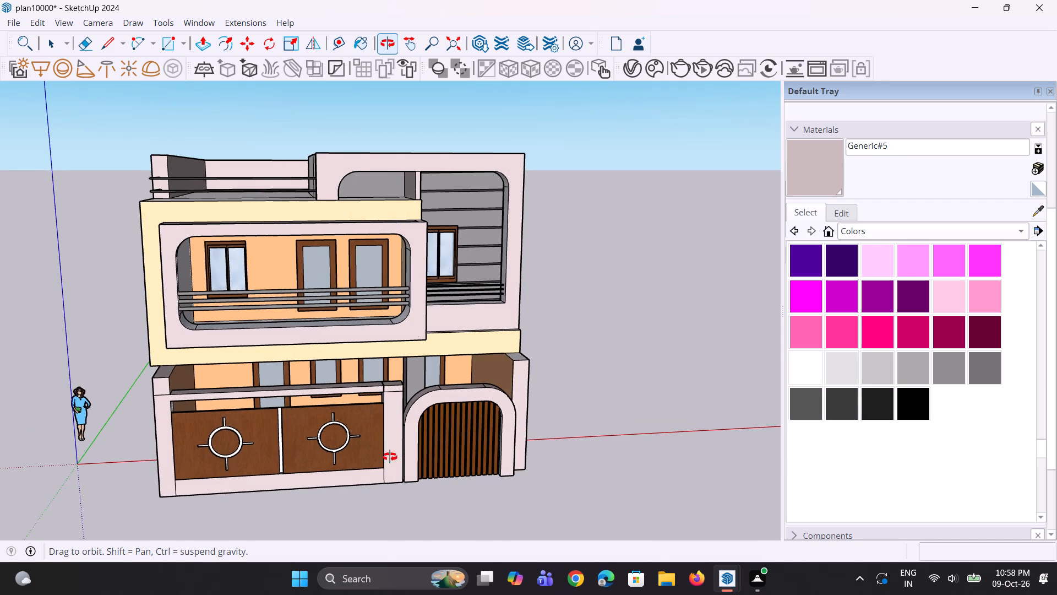
middle_drag(390, 457, 380, 456)
scroll(372, 452, down, 2)
middle_drag(390, 434, 380, 426)
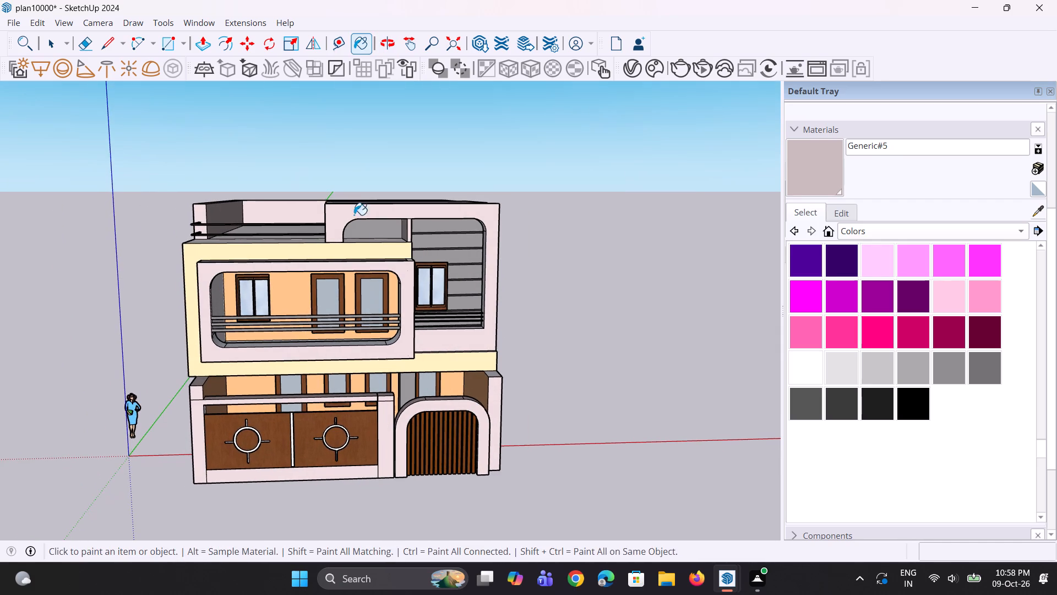
middle_drag(356, 207, 348, 199)
scroll(347, 192, up, 1)
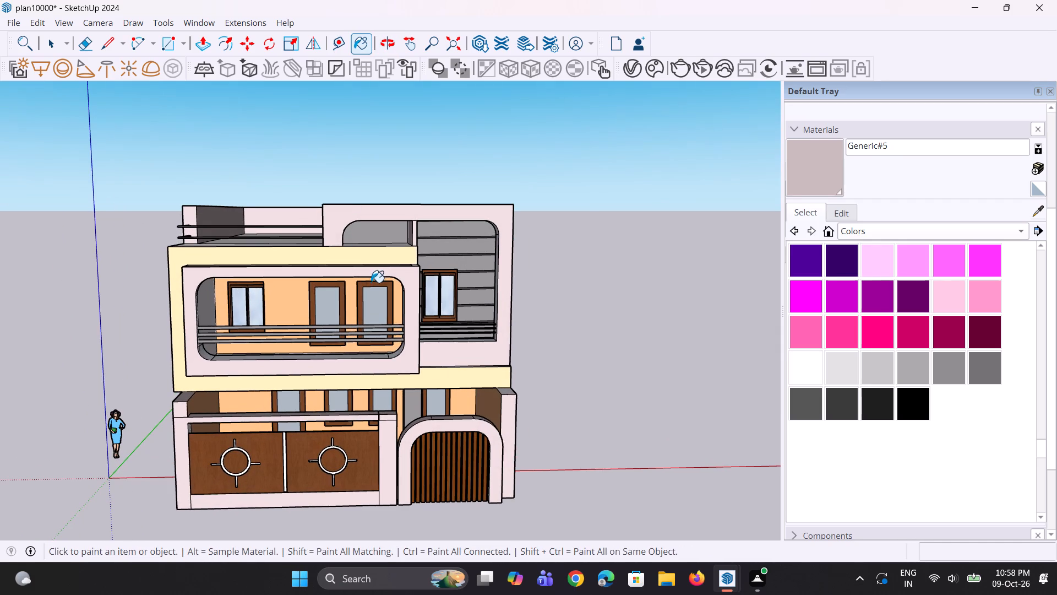
scroll(315, 179, up, 1)
middle_drag(314, 183, 318, 164)
scroll(318, 164, down, 3)
middle_drag(314, 188, 315, 209)
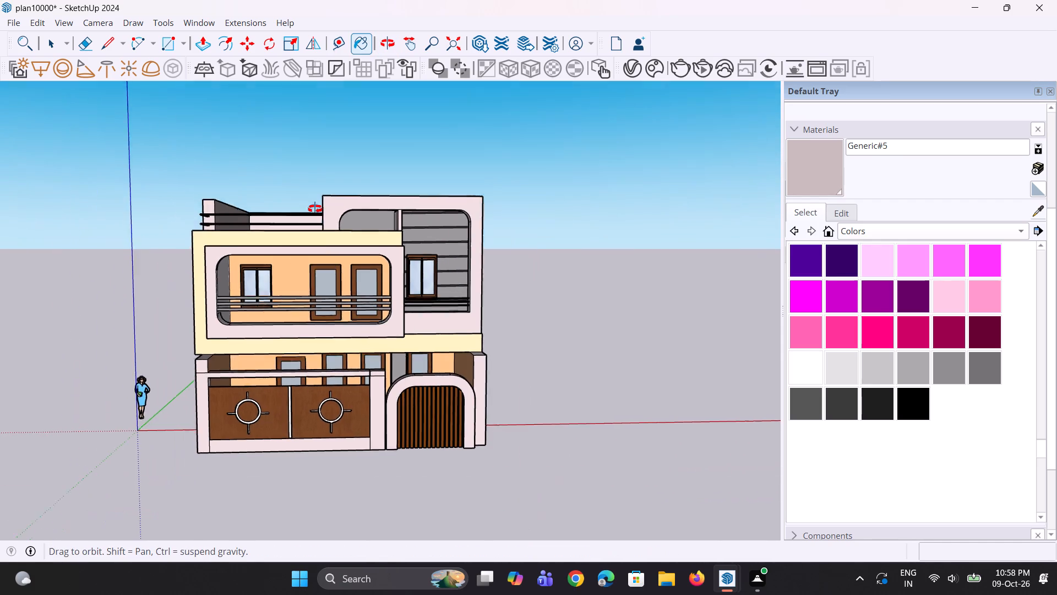
middle_drag(315, 209, 309, 199)
scroll(315, 175, up, 2)
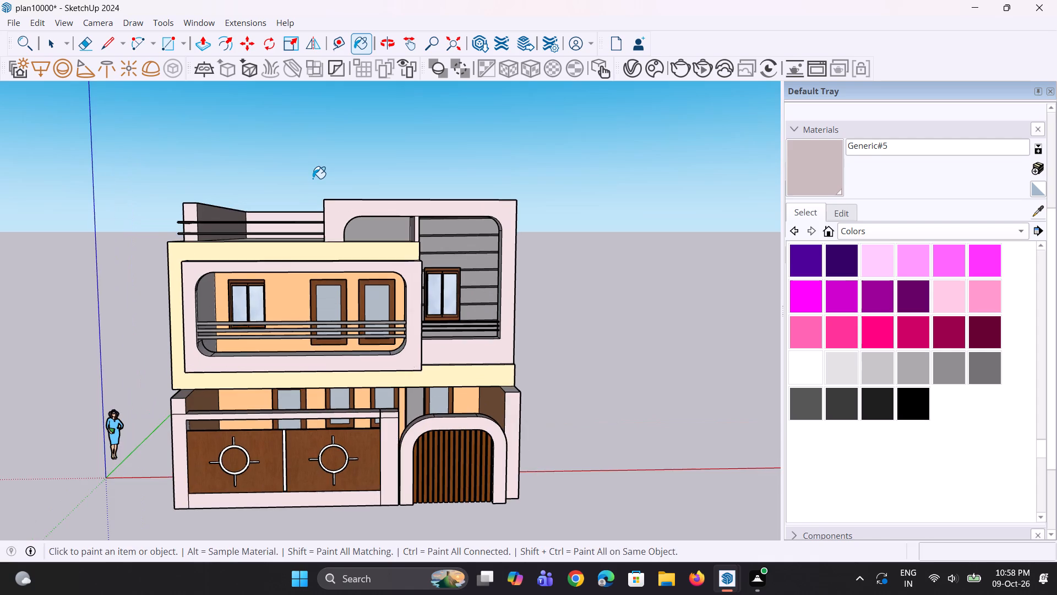
middle_drag(315, 185, 352, 213)
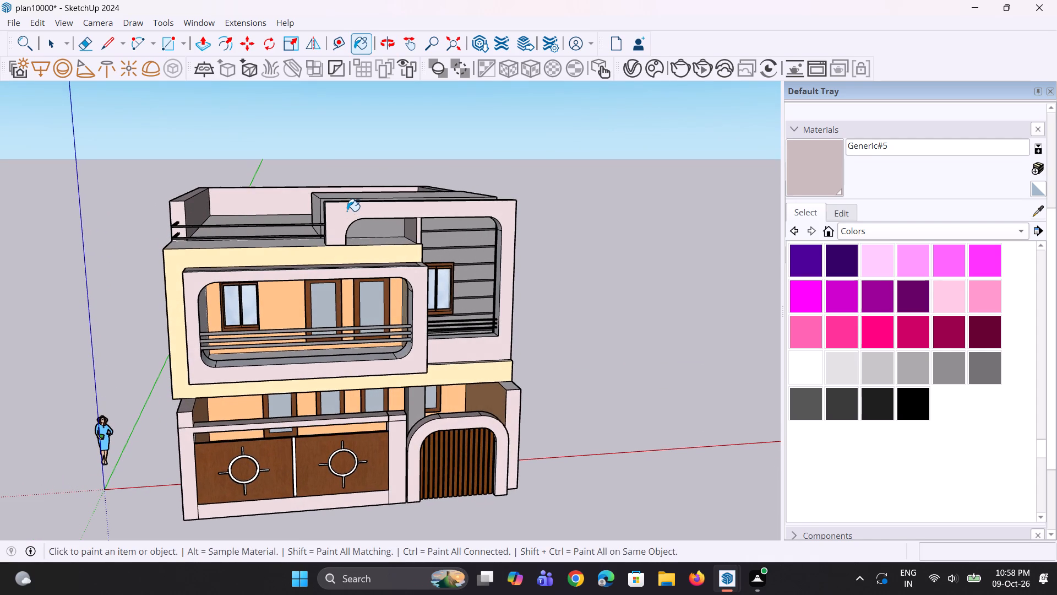
scroll(347, 211, down, 2)
scroll(378, 191, up, 2)
middle_drag(378, 191, 370, 180)
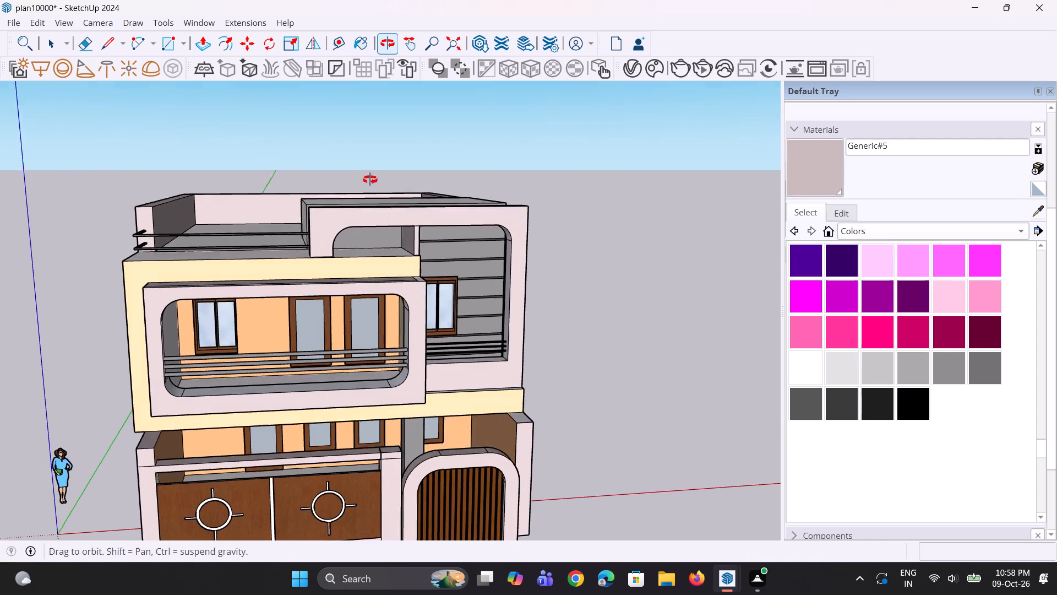
middle_drag(370, 180, 363, 173)
scroll(355, 171, down, 2)
middle_drag(396, 201, 367, 192)
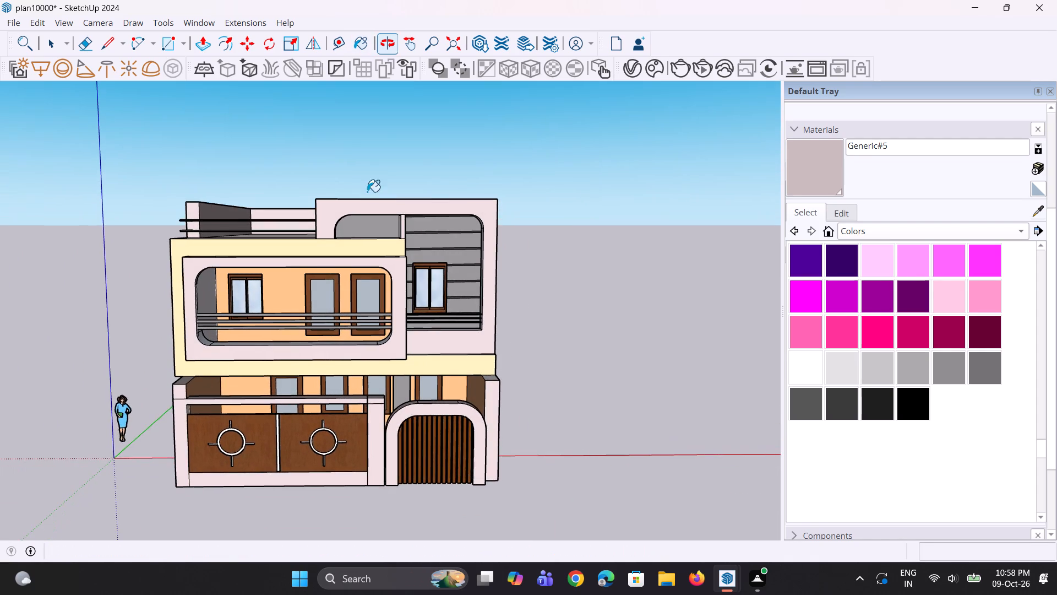
scroll(375, 156, up, 1)
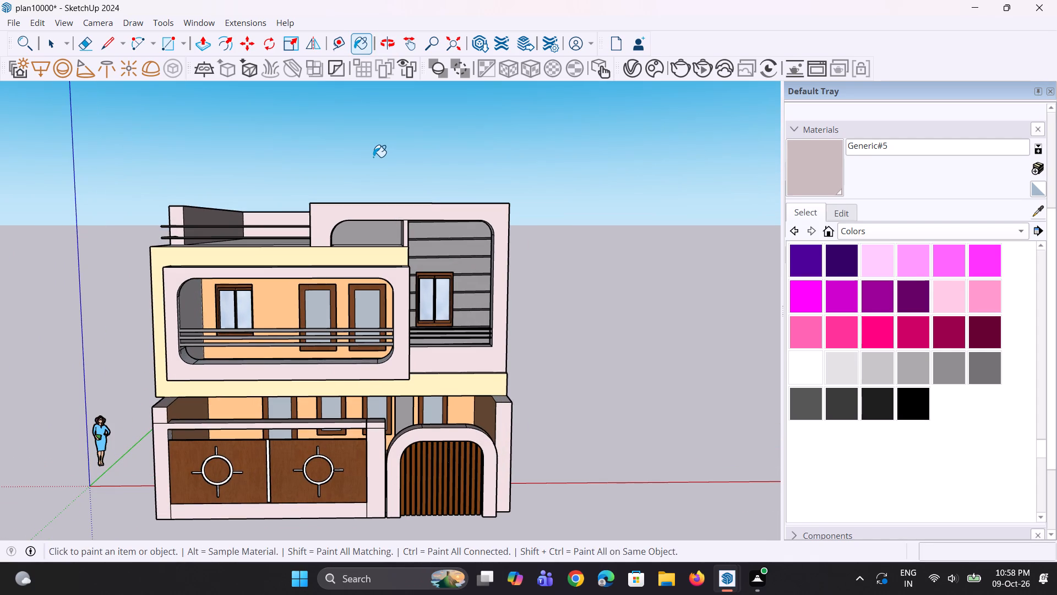
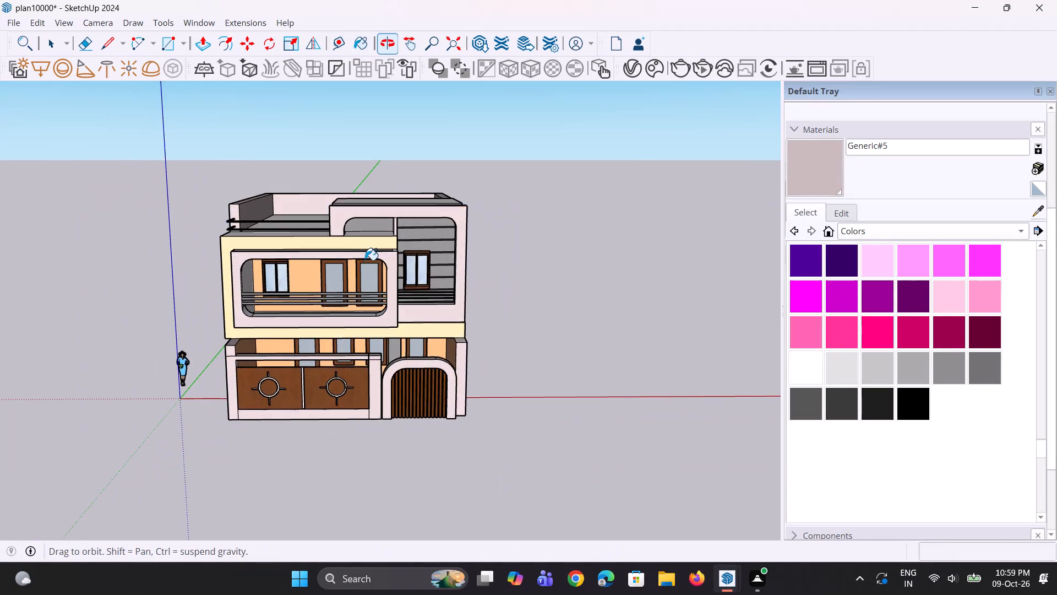
Bring up the open SketchUp model and V-Ray Asset Editor windows for switching between them.
scroll(356, 253, up, 7)
middle_drag(363, 244, 351, 218)
scroll(383, 287, down, 4)
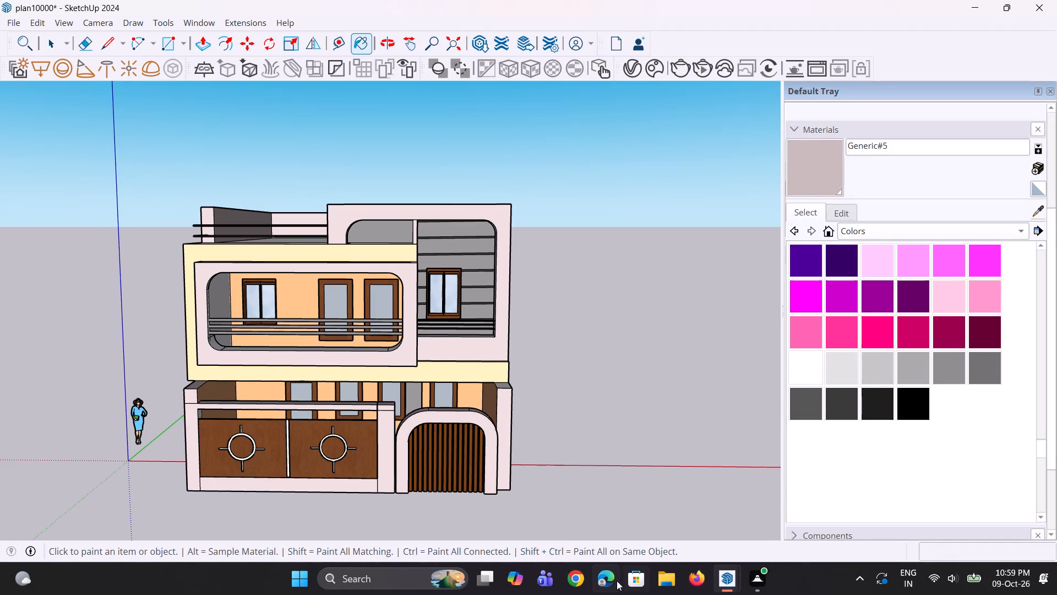
click(729, 582)
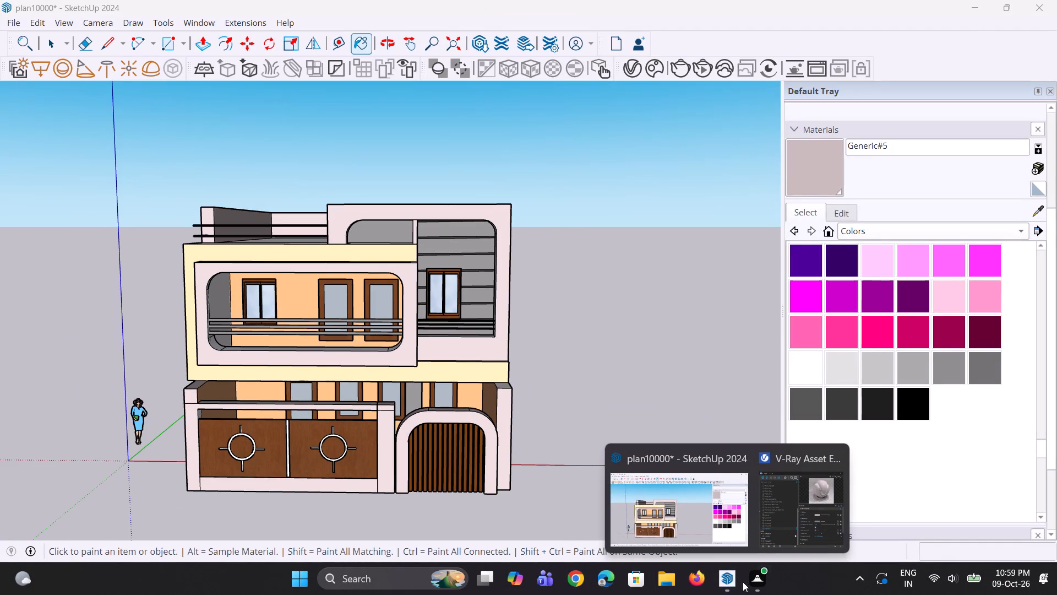